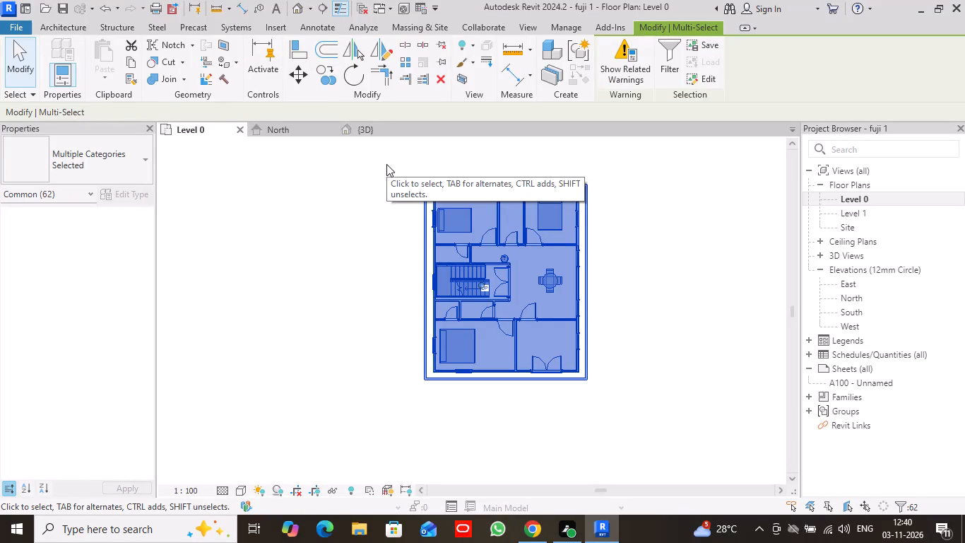
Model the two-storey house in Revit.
Delete all the selected building elements from the Level 0 floor plan.
{"action": "key", "text": "Delete"}
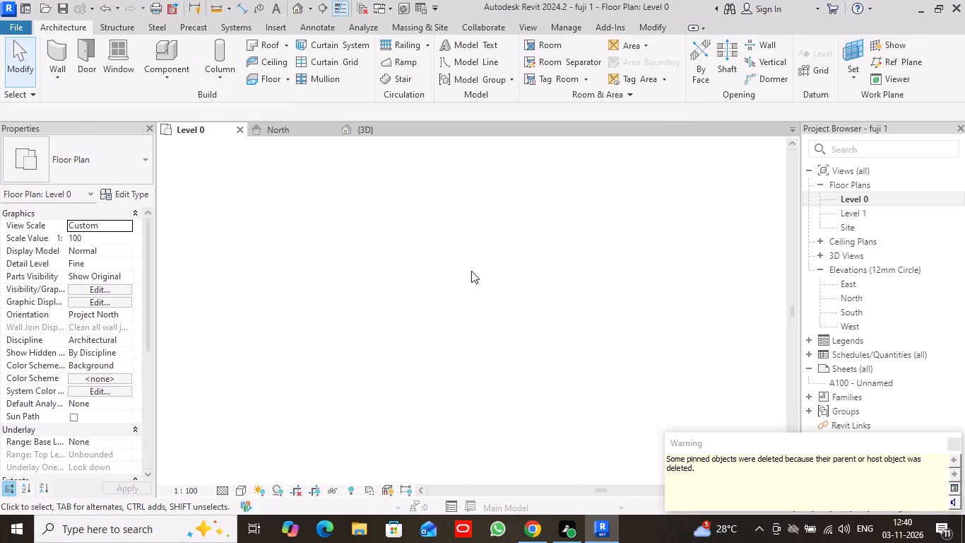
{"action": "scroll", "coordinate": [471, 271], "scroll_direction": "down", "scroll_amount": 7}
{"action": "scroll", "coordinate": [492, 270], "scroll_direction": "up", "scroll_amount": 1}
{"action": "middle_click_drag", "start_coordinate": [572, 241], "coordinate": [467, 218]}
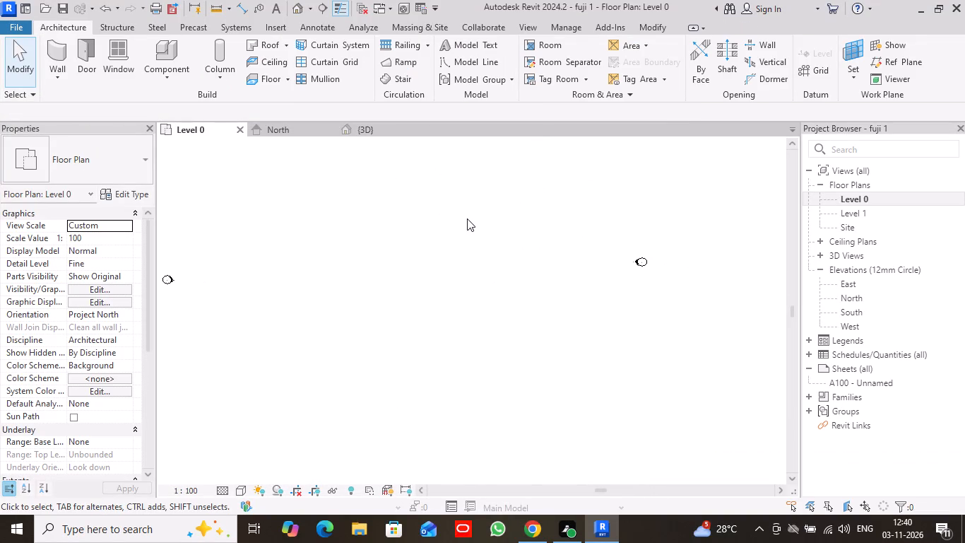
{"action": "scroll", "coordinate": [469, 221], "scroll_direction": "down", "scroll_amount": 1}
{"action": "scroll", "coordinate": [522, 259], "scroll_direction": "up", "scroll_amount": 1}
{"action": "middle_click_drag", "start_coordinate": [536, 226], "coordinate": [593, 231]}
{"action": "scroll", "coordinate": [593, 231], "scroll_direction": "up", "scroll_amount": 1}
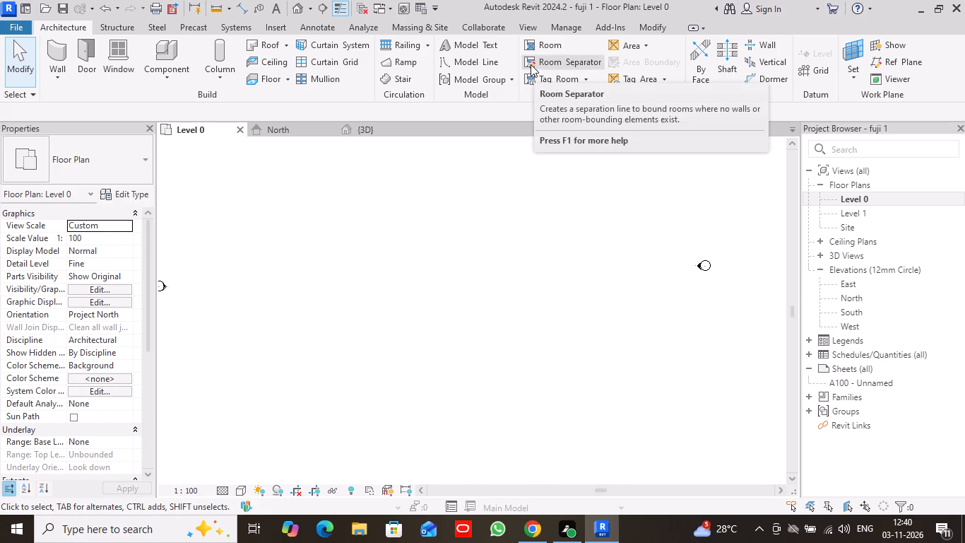
Open the North elevation view and save the project at the reminder.
{"action": "double_click", "coordinate": [875, 299]}
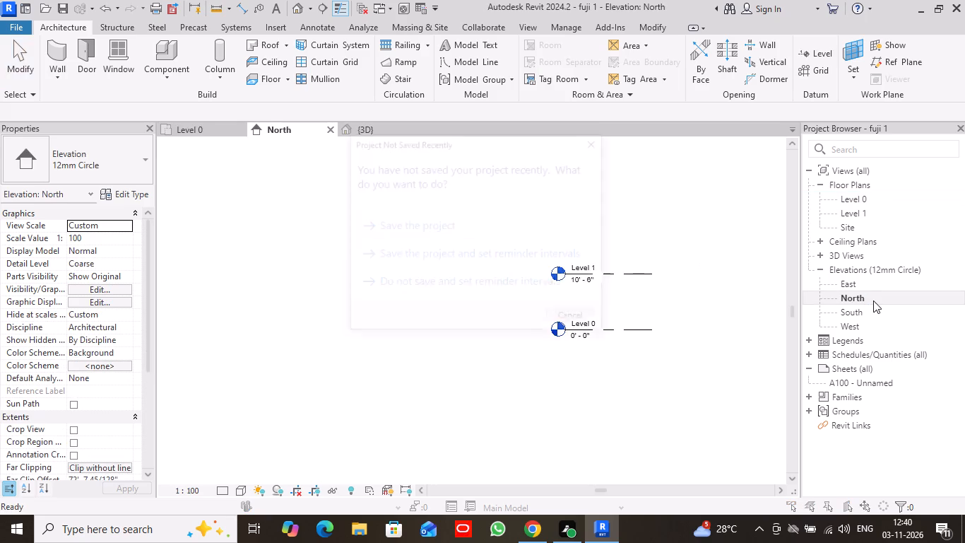
{"action": "left_click", "coordinate": [467, 221]}
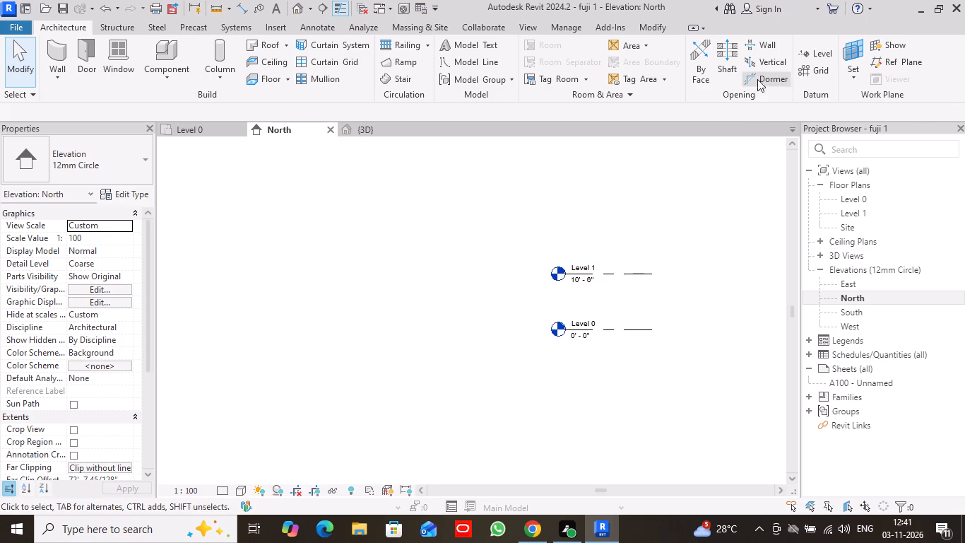
Add a new level above Level 1 by picking its line with a 10' 6" offset.
{"action": "left_click", "coordinate": [818, 52]}
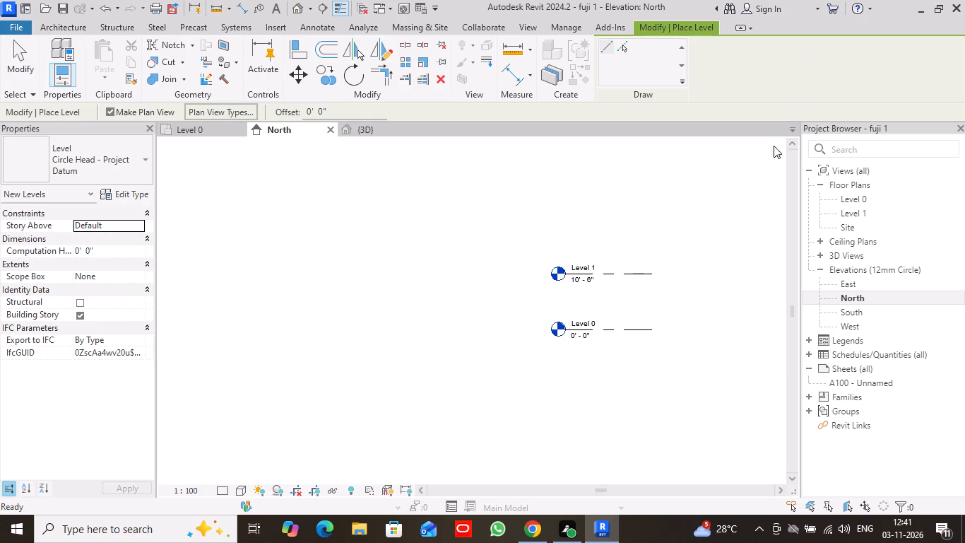
{"action": "left_click", "coordinate": [621, 47]}
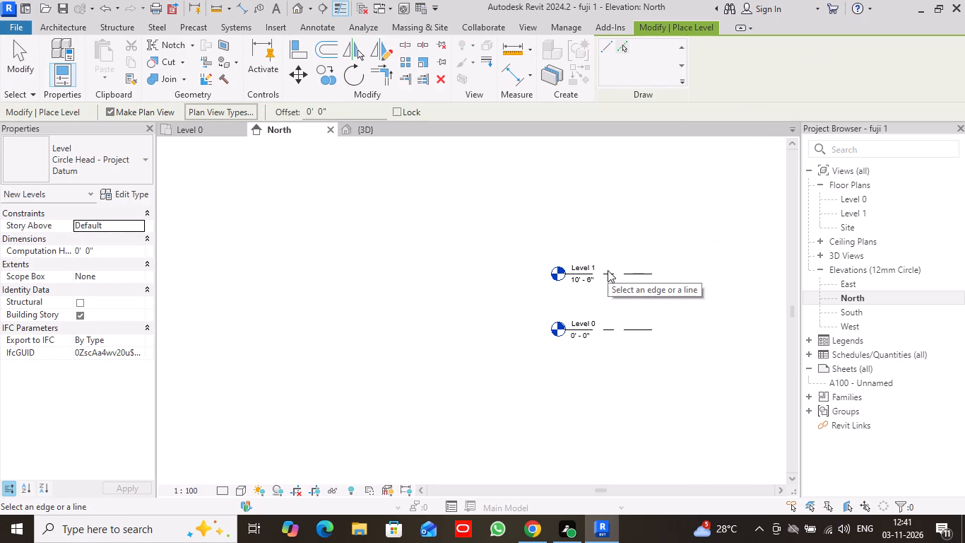
{"action": "left_click_drag", "start_coordinate": [336, 112], "coordinate": [306, 106]}
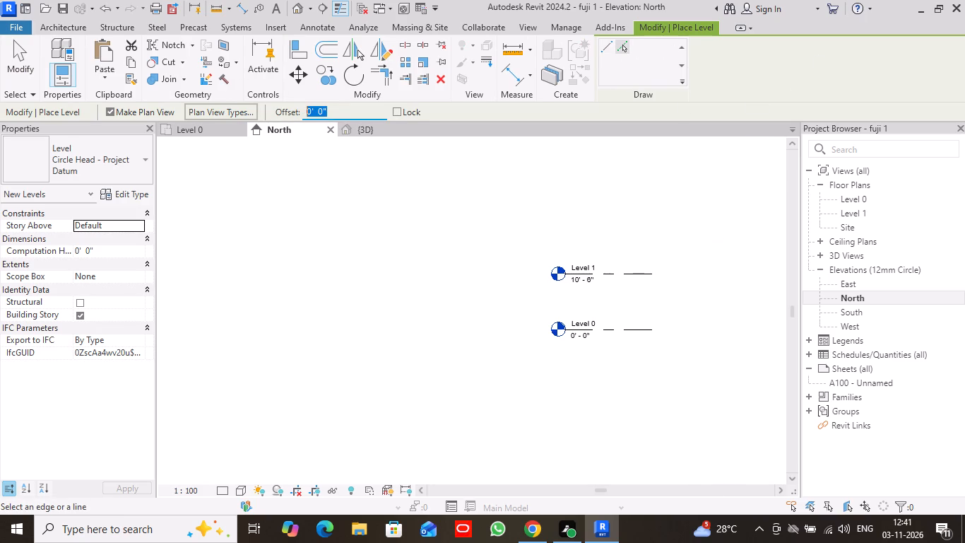
{"action": "left_click_drag", "start_coordinate": [306, 106], "coordinate": [292, 106]}
{"action": "type", "text": "10'"}
{"action": "key", "text": "6"}
{"action": "key", "text": "shift+quotedbl"}
{"action": "key", "text": "Return"}
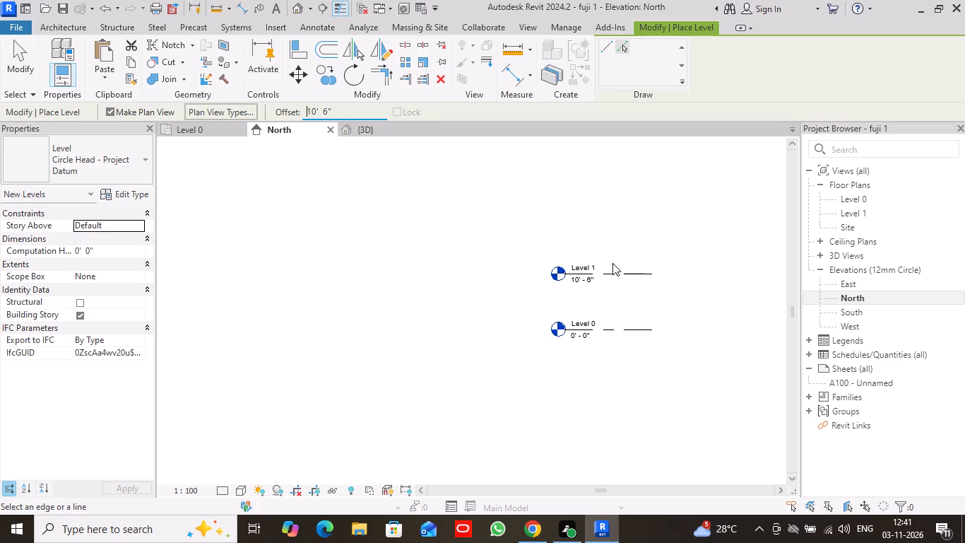
{"action": "left_click", "coordinate": [616, 270]}
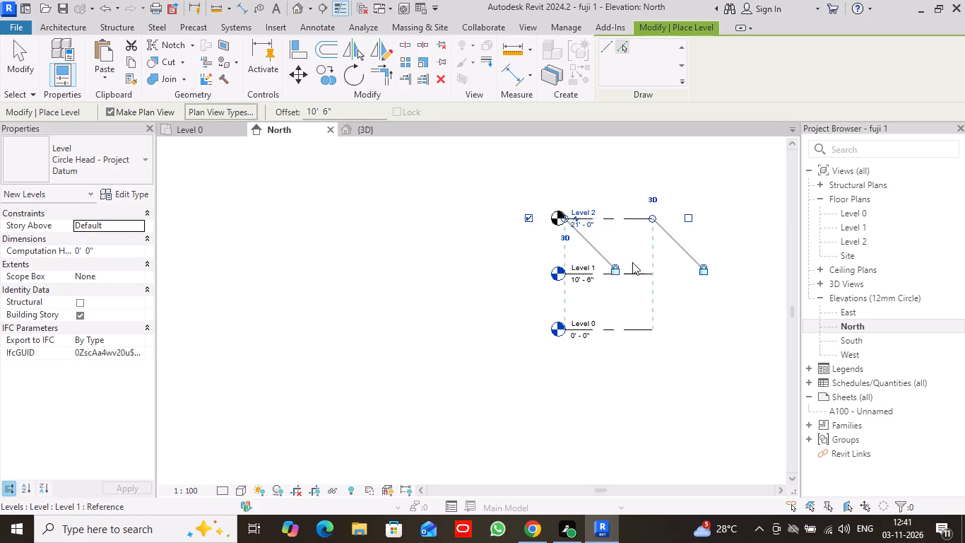
{"action": "left_click", "coordinate": [23, 73]}
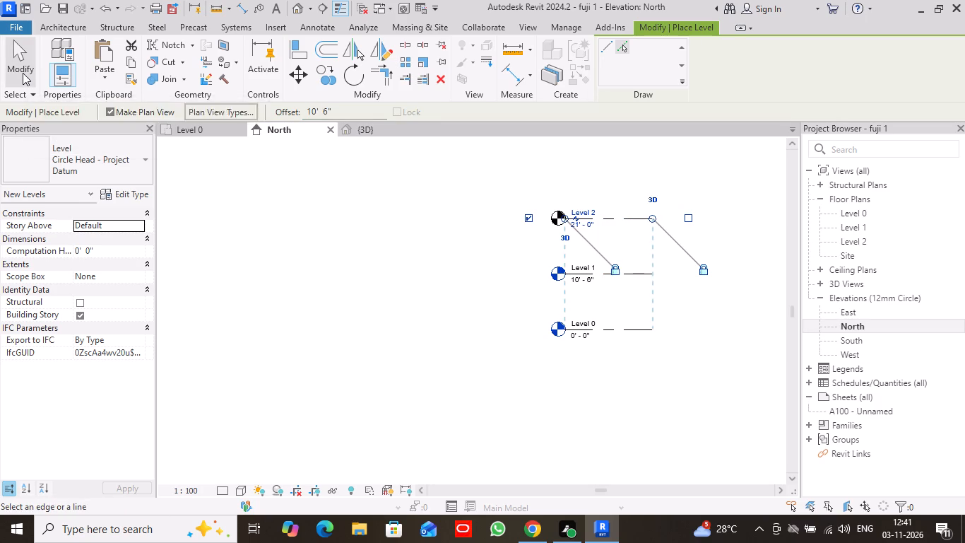
Stretch the right ends of the three aligned level lines well outward in the North elevation.
{"action": "left_click", "coordinate": [621, 220]}
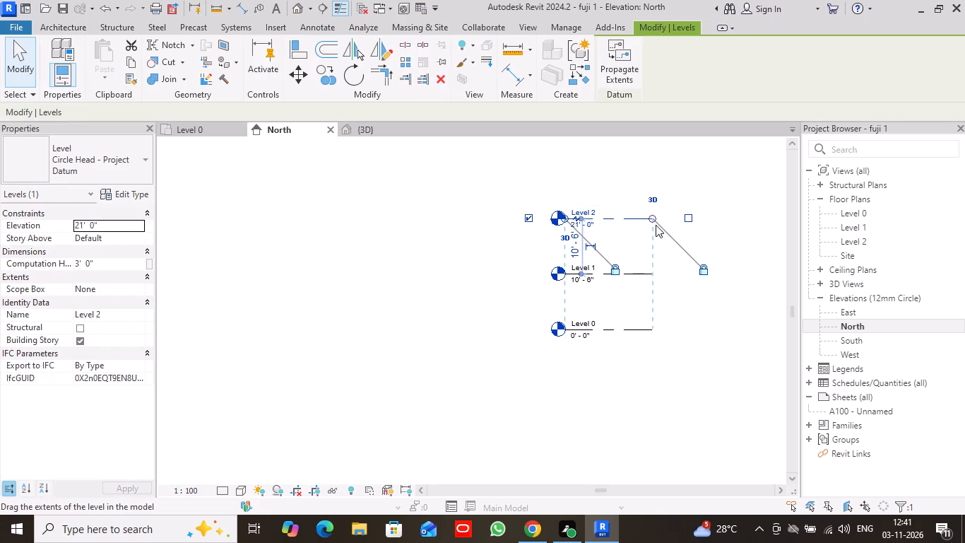
{"action": "left_click_drag", "start_coordinate": [651, 217], "coordinate": [750, 219]}
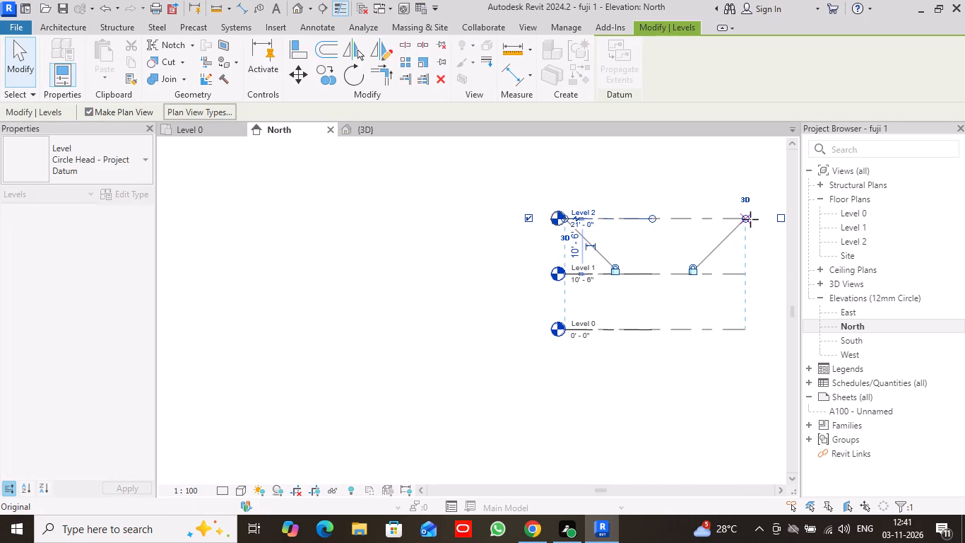
{"action": "left_click_drag", "start_coordinate": [750, 219], "coordinate": [755, 218]}
{"action": "scroll", "coordinate": [698, 315], "scroll_direction": "down", "scroll_amount": 4}
{"action": "middle_click_drag", "start_coordinate": [725, 328], "coordinate": [574, 298]}
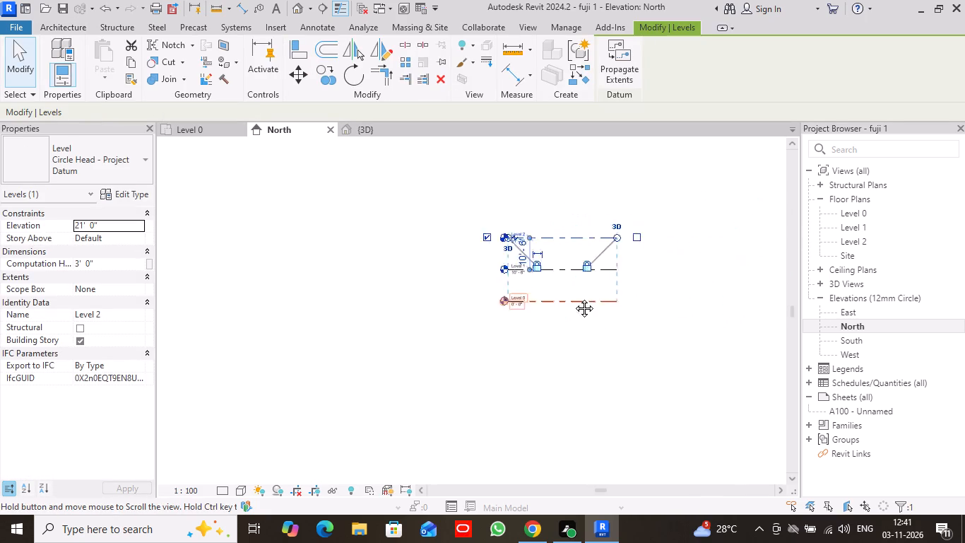
{"action": "middle_click_drag", "start_coordinate": [574, 298], "coordinate": [528, 314]}
{"action": "left_click_drag", "start_coordinate": [535, 245], "coordinate": [540, 245]}
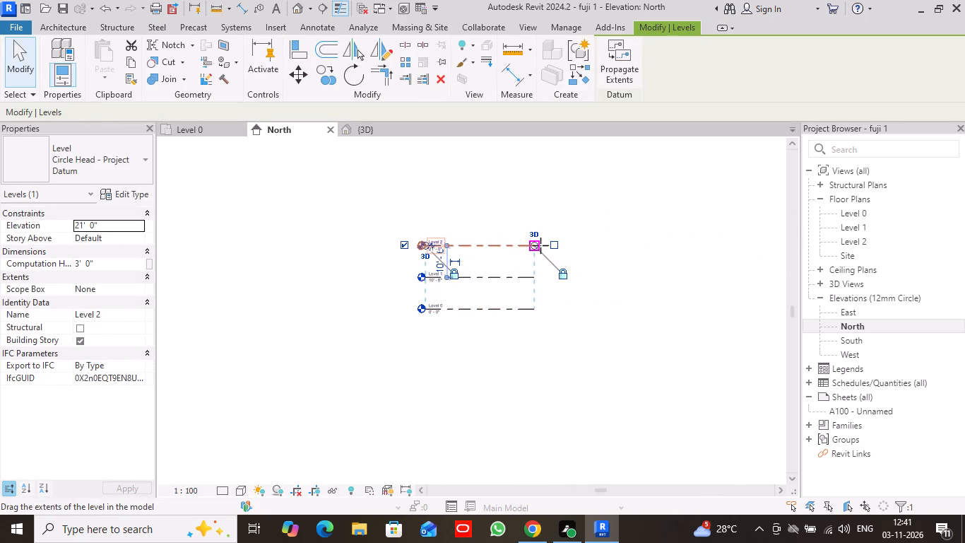
{"action": "left_click_drag", "start_coordinate": [540, 245], "coordinate": [713, 259]}
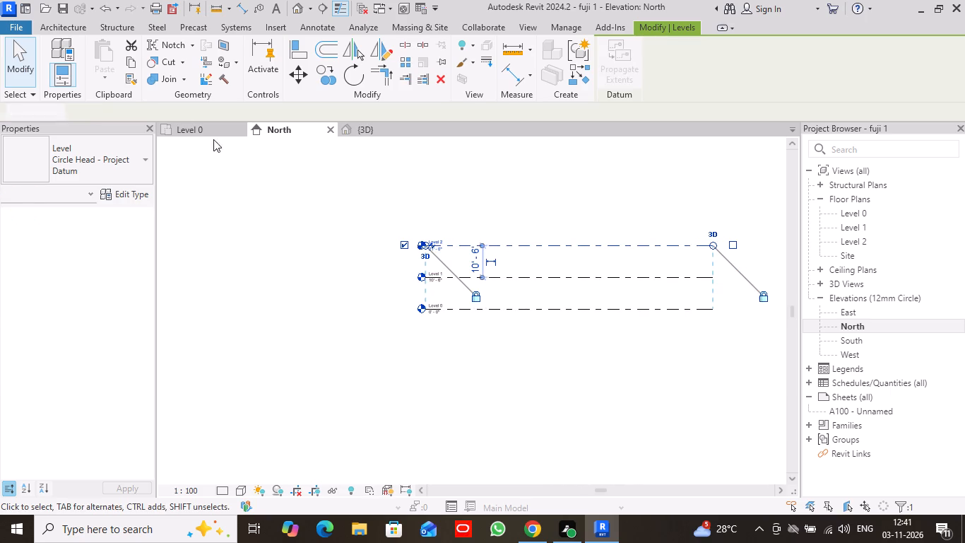
{"action": "left_click", "coordinate": [16, 65]}
{"action": "scroll", "coordinate": [613, 334], "scroll_direction": "up", "scroll_amount": 1}
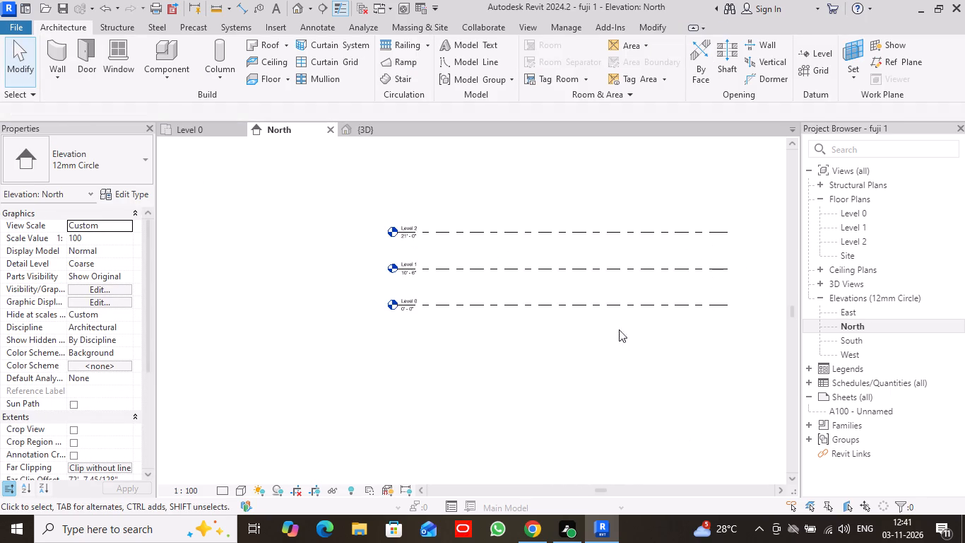
{"action": "middle_click_drag", "start_coordinate": [626, 310], "coordinate": [515, 337]}
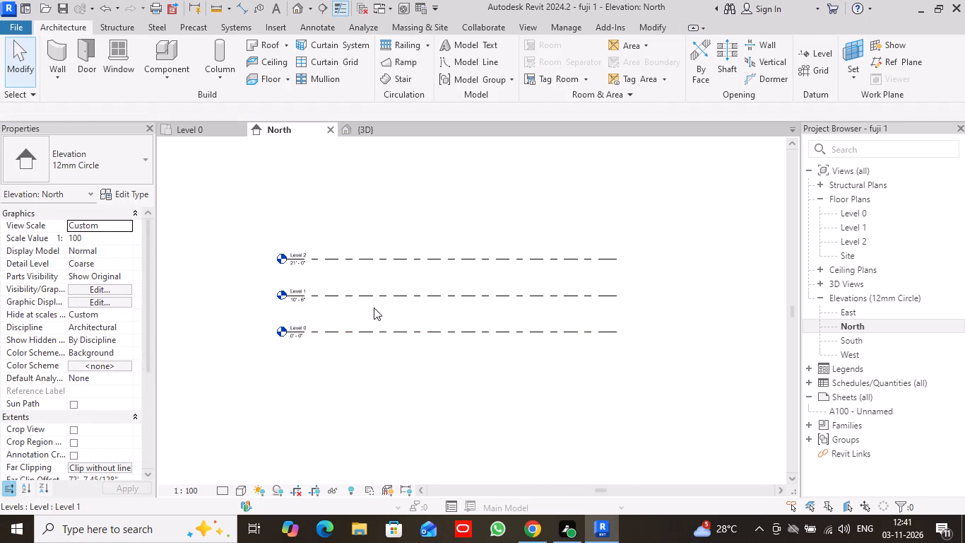
{"action": "scroll", "coordinate": [424, 378], "scroll_direction": "up", "scroll_amount": 1}
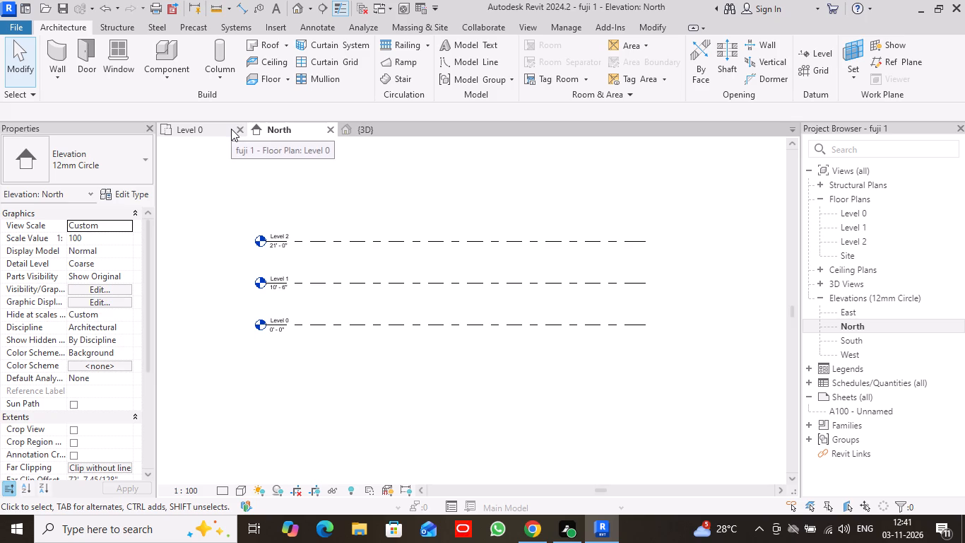
On the Level 0 plan, draw a 10' horizontal architectural wall of type Wall-Partn_30Gwb-70MStd-30Gwb.
{"action": "left_click", "coordinate": [193, 126]}
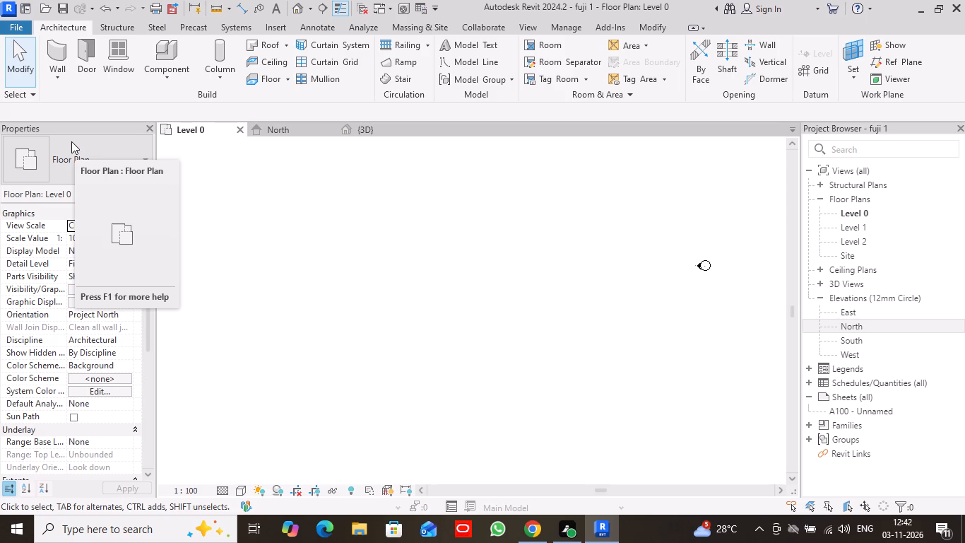
{"action": "left_click", "coordinate": [70, 78]}
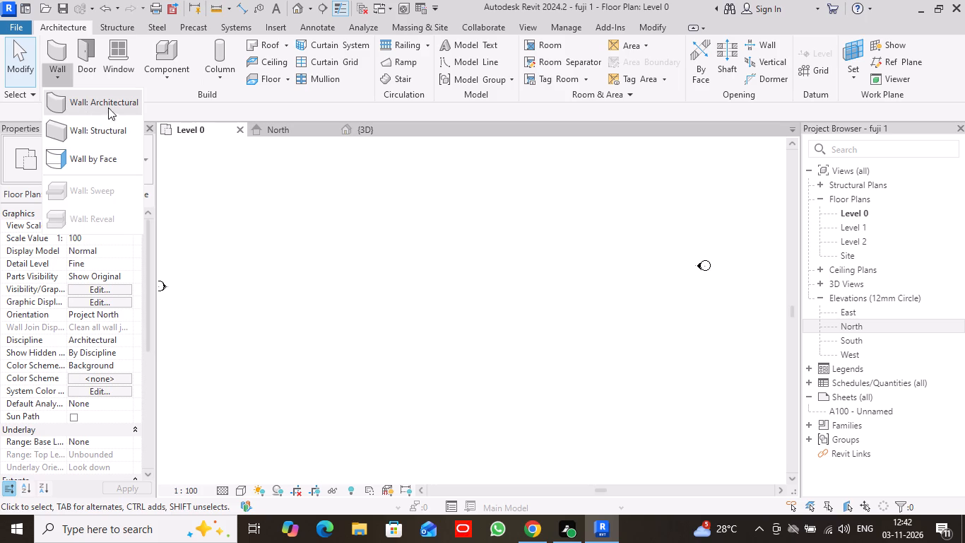
{"action": "left_click", "coordinate": [109, 106]}
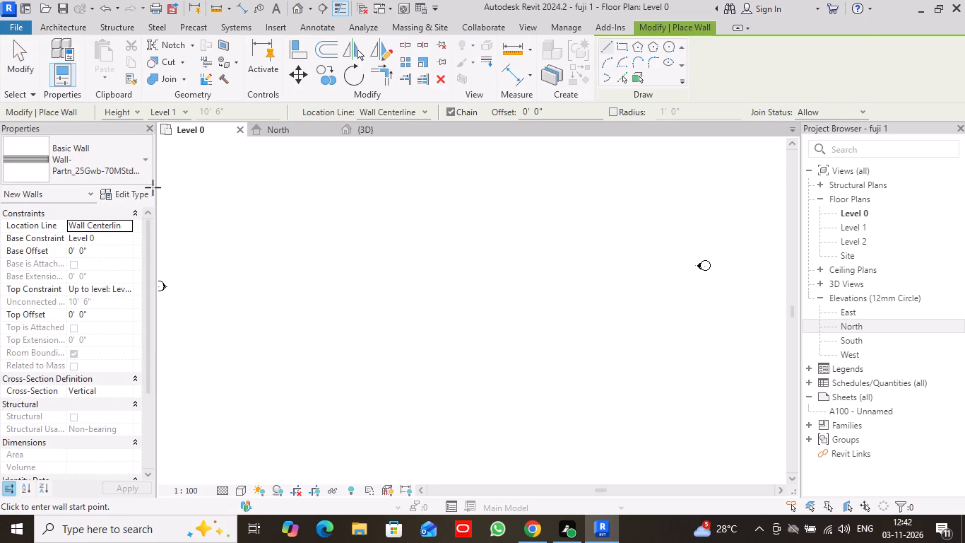
{"action": "left_click", "coordinate": [141, 159]}
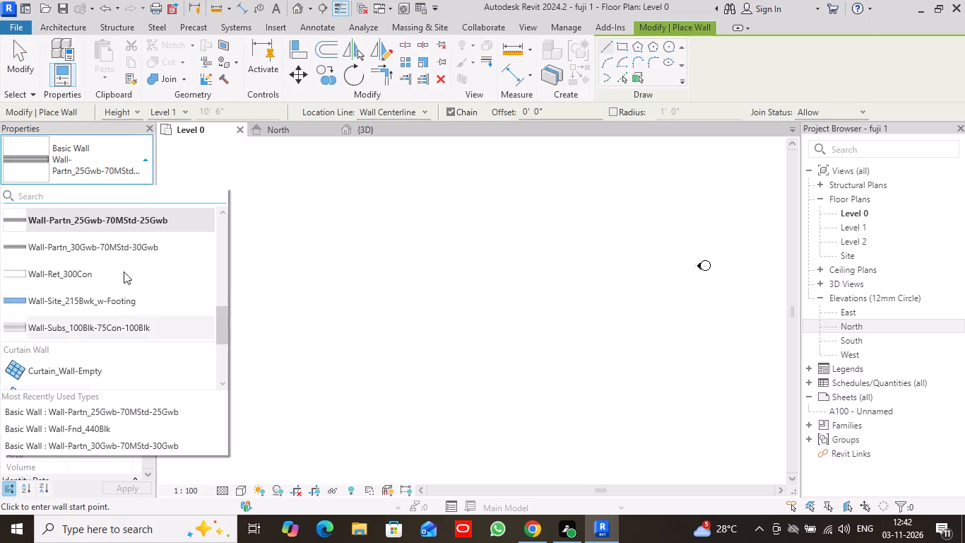
{"action": "left_click", "coordinate": [102, 250]}
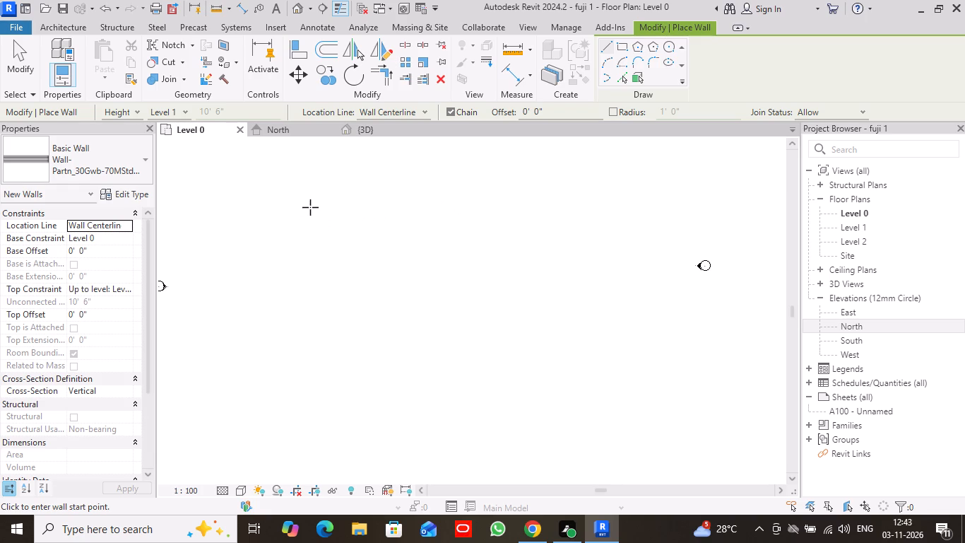
{"action": "left_click", "coordinate": [310, 207]}
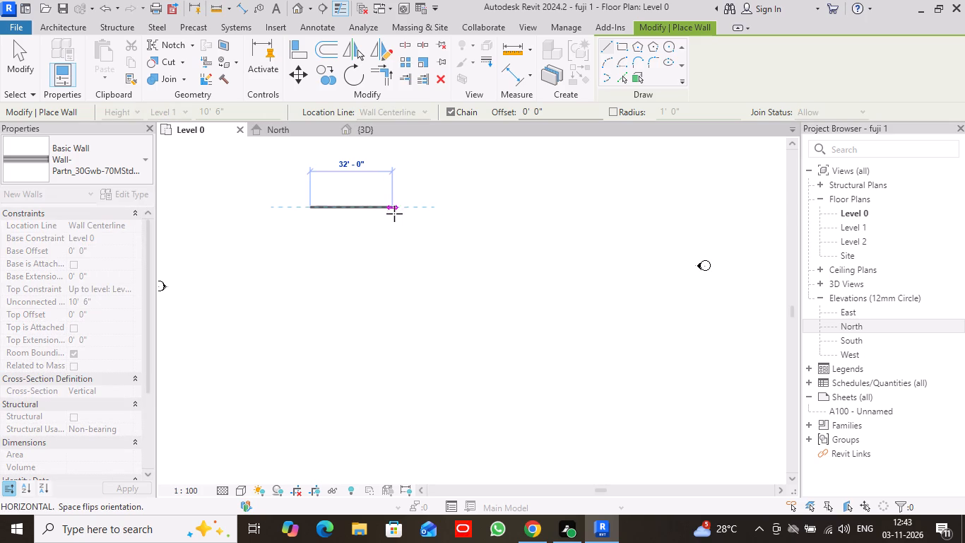
{"action": "key", "text": "1"}
{"action": "key", "text": "0"}
{"action": "key", "text": "apostrophe"}
{"action": "key", "text": "Return"}
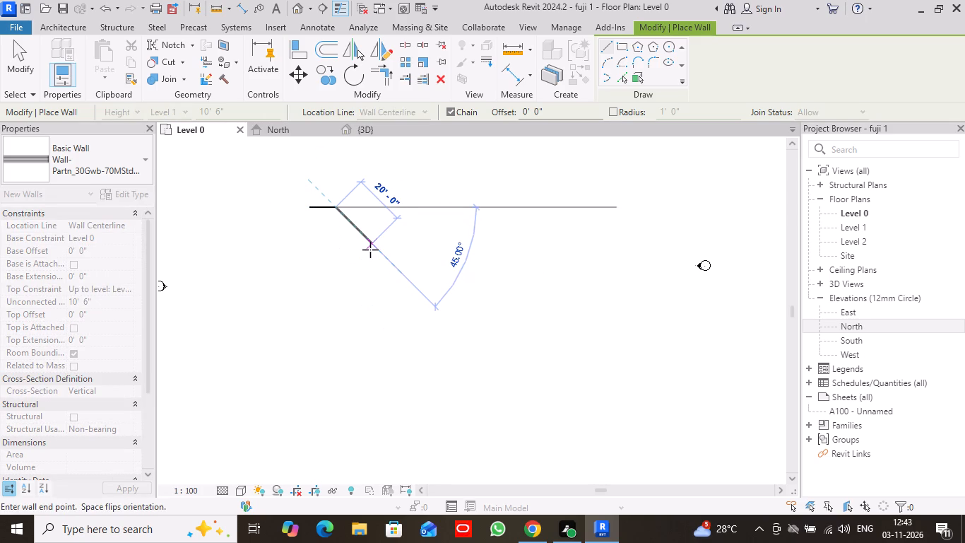
{"action": "key", "text": "Escape"}
Complete a rectangular room from the wall's left end with a 12' wall down, a 10' wall across and a closing wall back up.
{"action": "scroll", "coordinate": [309, 204], "scroll_direction": "up", "scroll_amount": 2}
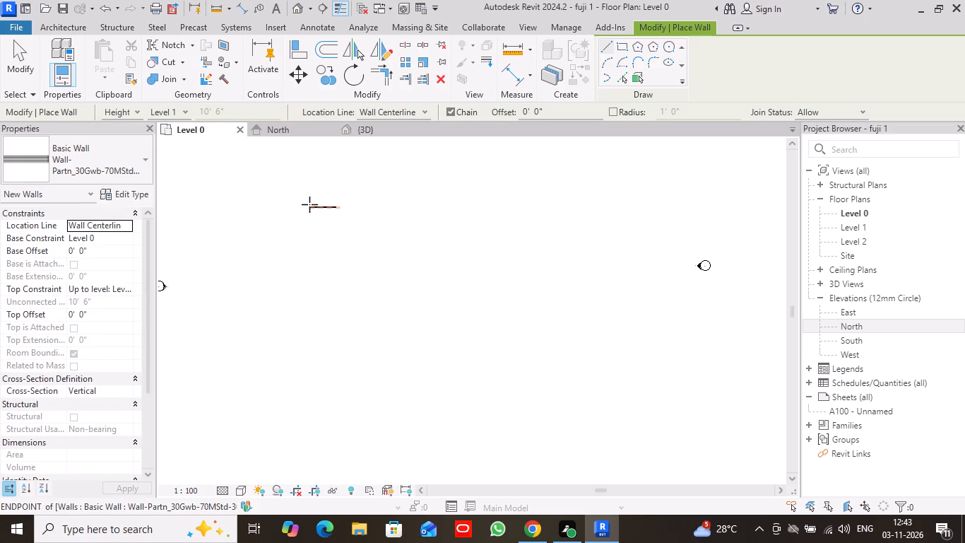
{"action": "scroll", "coordinate": [309, 204], "scroll_direction": "up", "scroll_amount": 6}
{"action": "scroll", "coordinate": [309, 206], "scroll_direction": "down", "scroll_amount": 1}
{"action": "scroll", "coordinate": [309, 206], "scroll_direction": "up", "scroll_amount": 1}
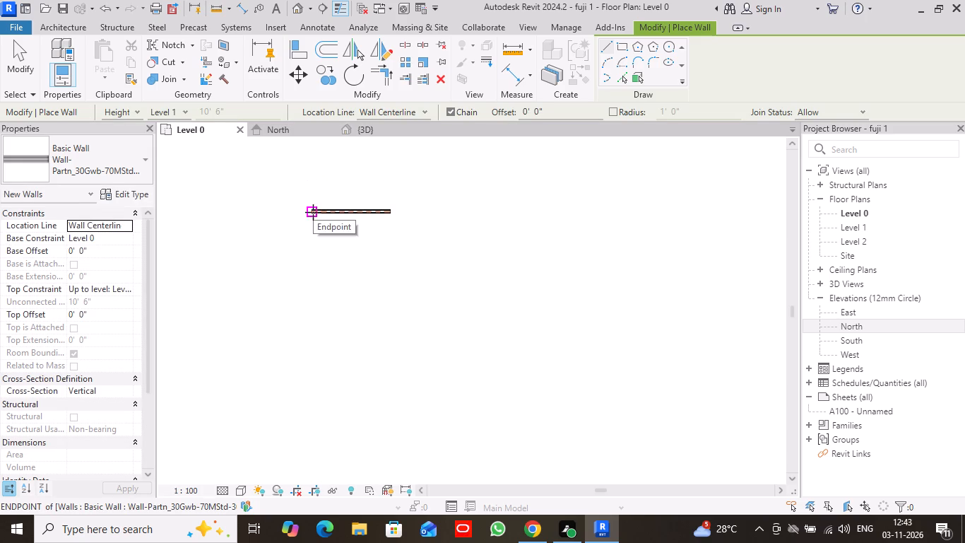
{"action": "left_click", "coordinate": [313, 212]}
{"action": "key", "text": "1"}
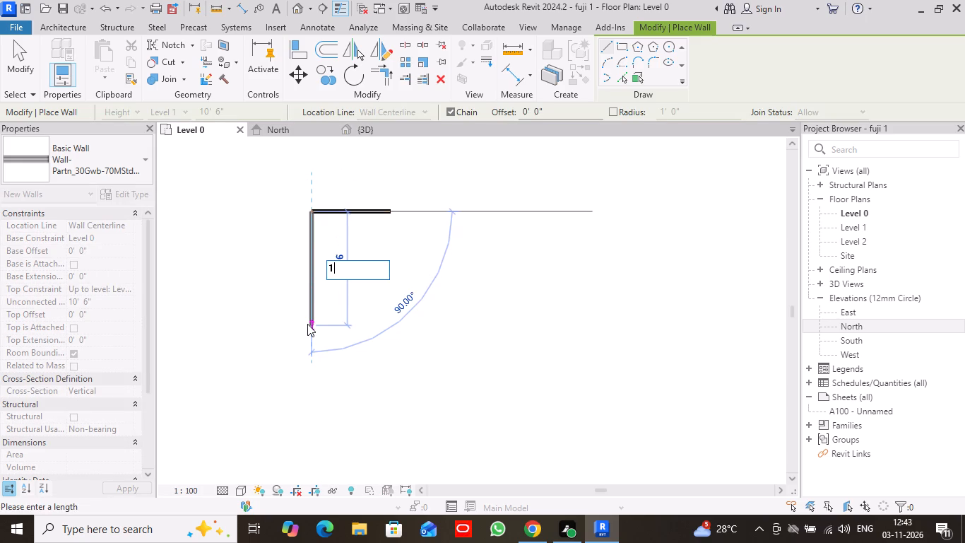
{"action": "type", "text": "2'"}
{"action": "key", "text": "Return"}
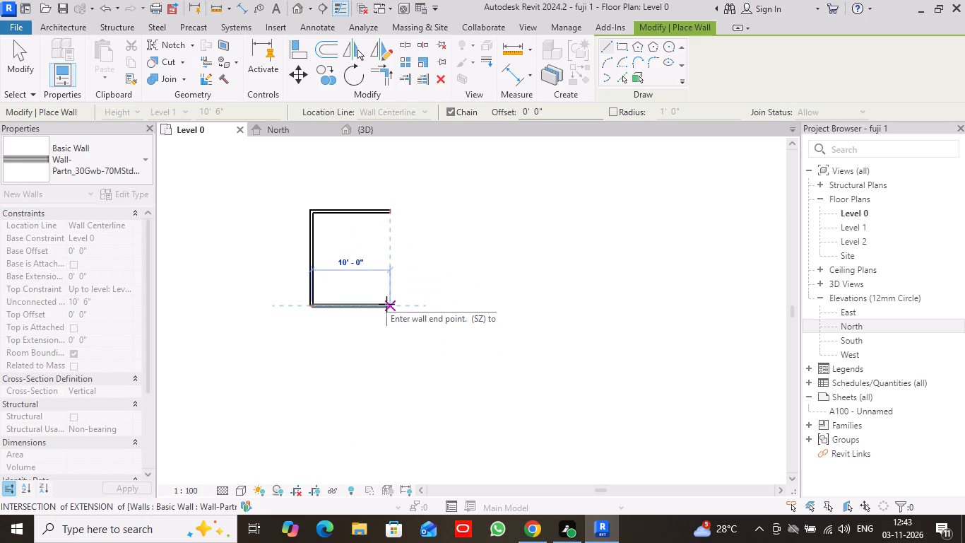
{"action": "left_click", "coordinate": [386, 304]}
{"action": "left_click", "coordinate": [392, 211]}
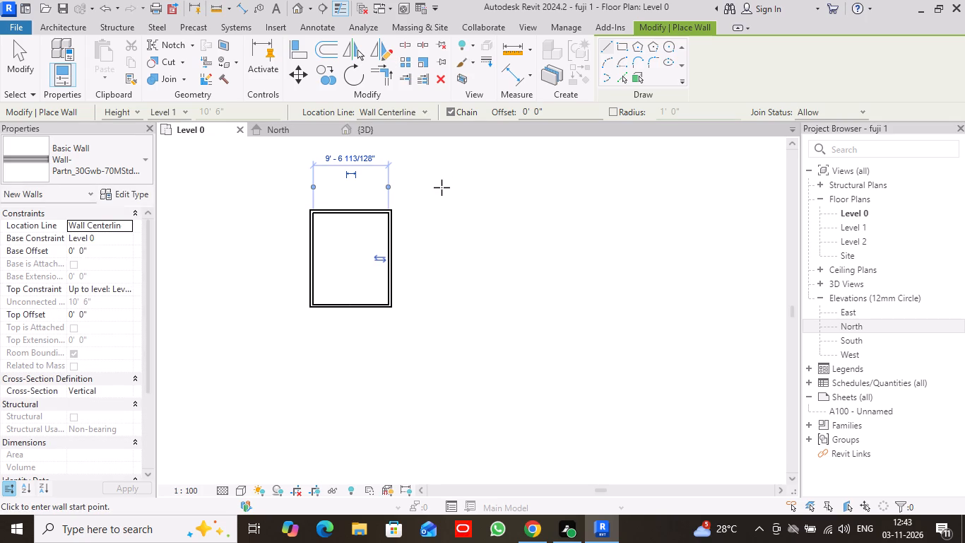
Enclose a small room off the first room's upper-right corner with a 10' wall across, a 4' wall down and a wall back.
{"action": "left_click", "coordinate": [388, 211]}
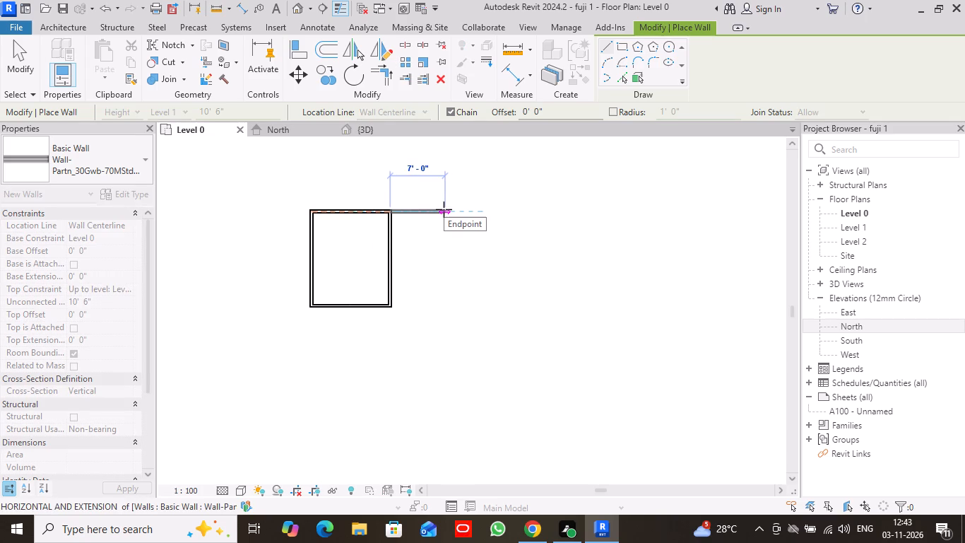
{"action": "type", "text": "10'"}
{"action": "key", "text": "Return"}
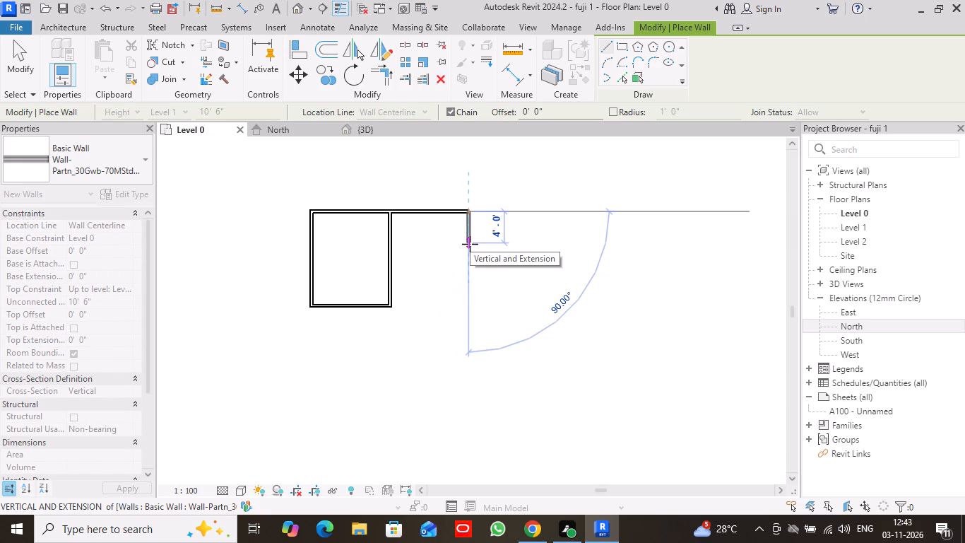
{"action": "left_click", "coordinate": [470, 244]}
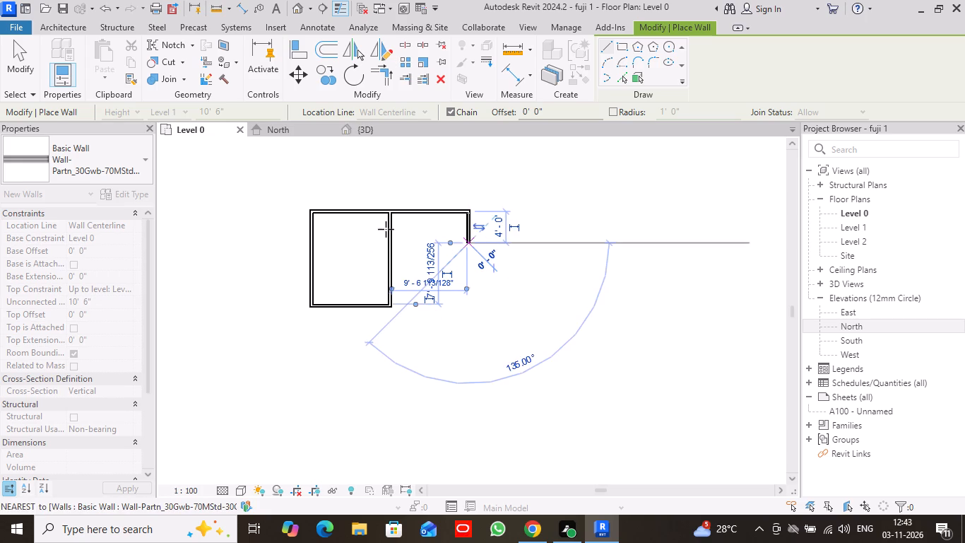
{"action": "left_click", "coordinate": [391, 244]}
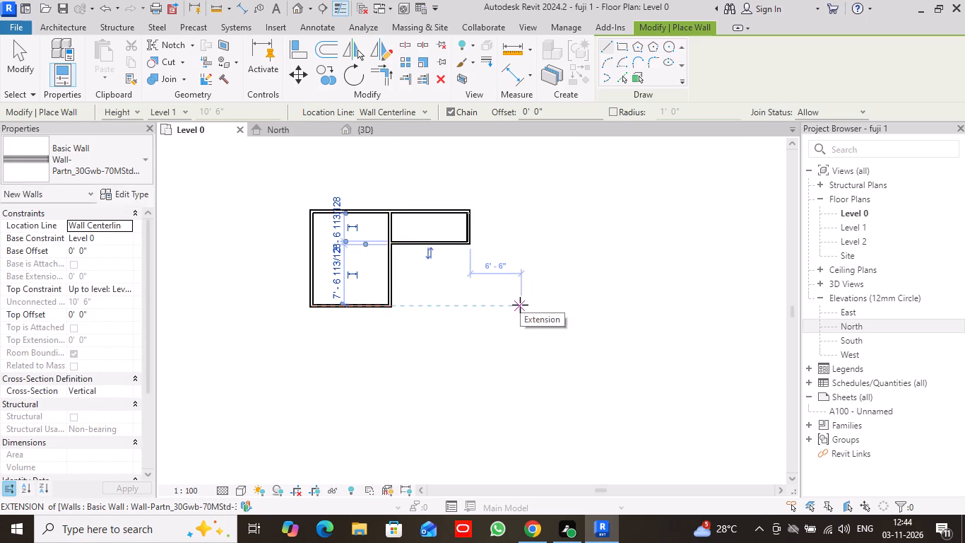
Enclose the room below it with a wall down to the first room's bottom line and a 10' wall back to its lower-right corner.
{"action": "left_click", "coordinate": [468, 241]}
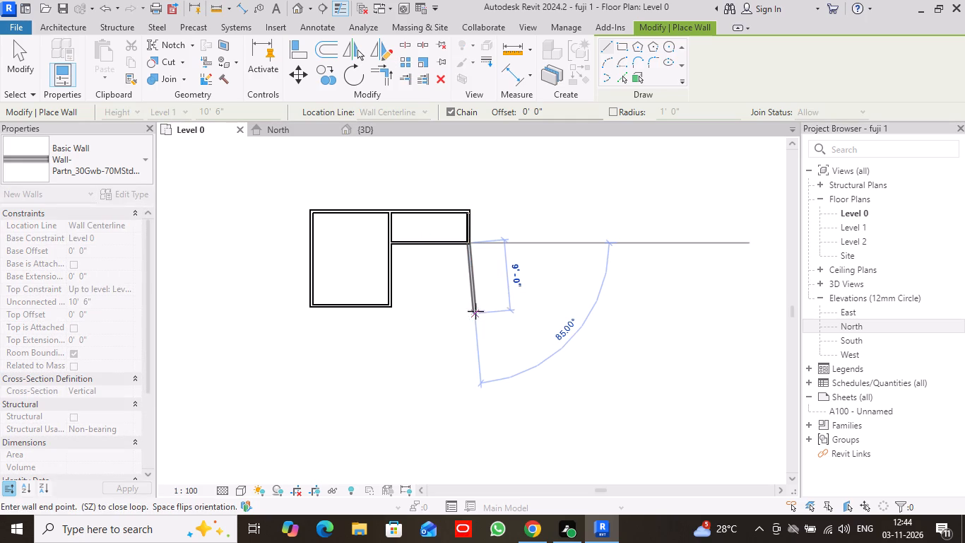
{"action": "left_click", "coordinate": [469, 309]}
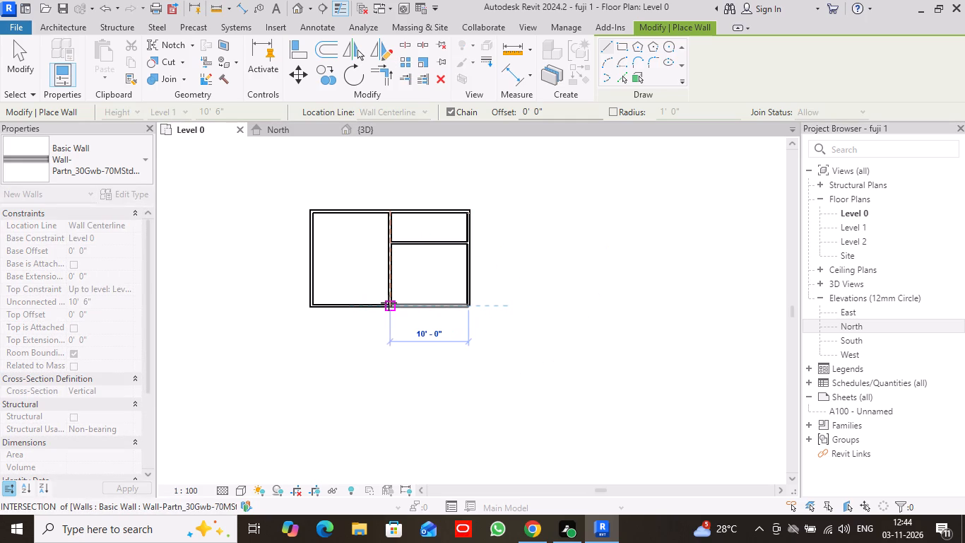
{"action": "left_click", "coordinate": [389, 303]}
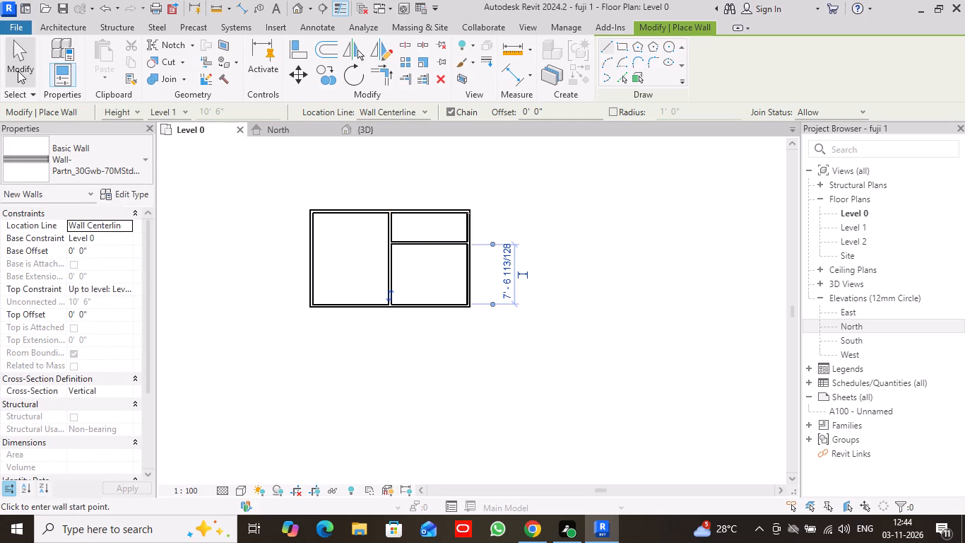
{"action": "left_click", "coordinate": [22, 59]}
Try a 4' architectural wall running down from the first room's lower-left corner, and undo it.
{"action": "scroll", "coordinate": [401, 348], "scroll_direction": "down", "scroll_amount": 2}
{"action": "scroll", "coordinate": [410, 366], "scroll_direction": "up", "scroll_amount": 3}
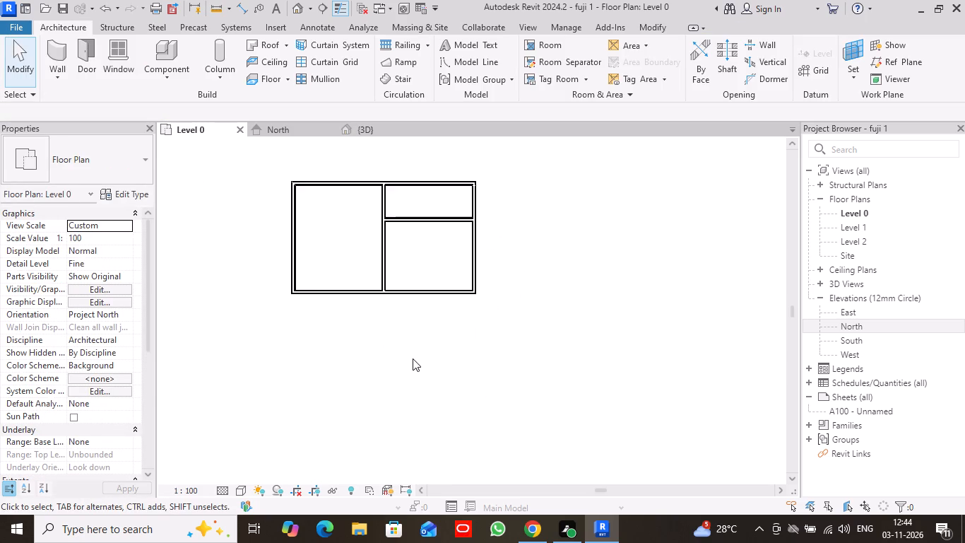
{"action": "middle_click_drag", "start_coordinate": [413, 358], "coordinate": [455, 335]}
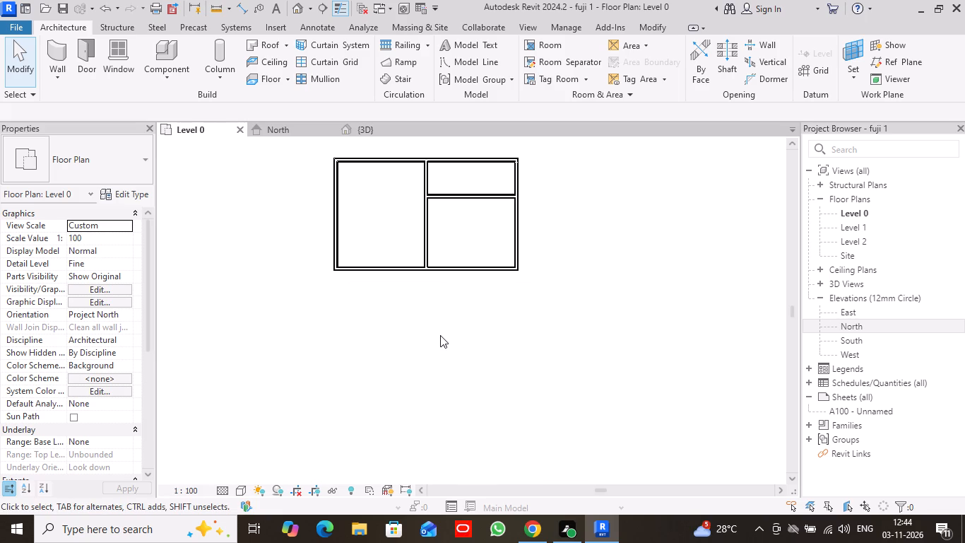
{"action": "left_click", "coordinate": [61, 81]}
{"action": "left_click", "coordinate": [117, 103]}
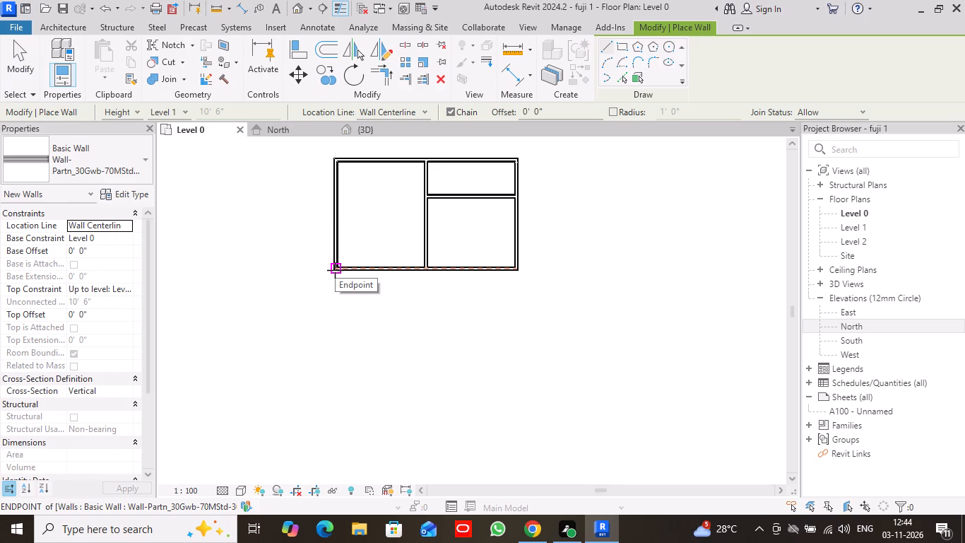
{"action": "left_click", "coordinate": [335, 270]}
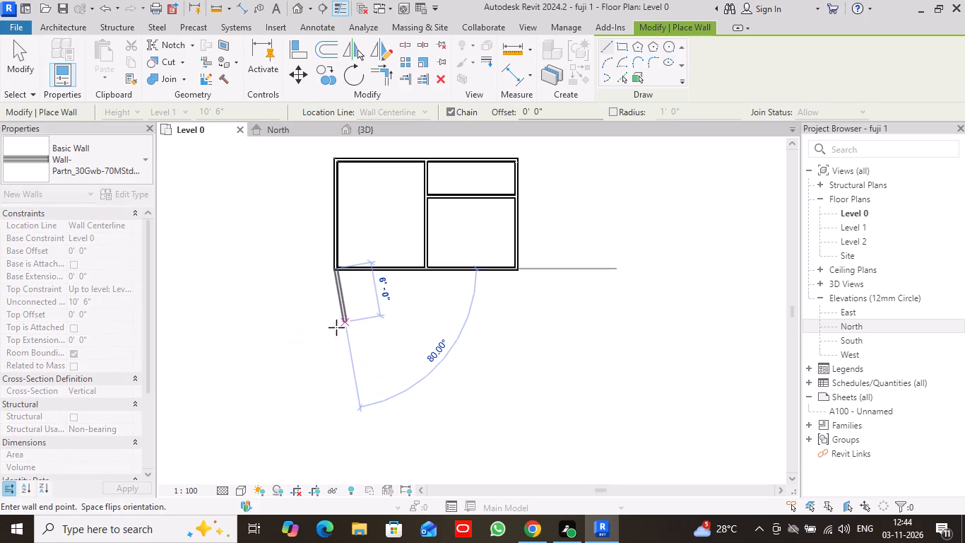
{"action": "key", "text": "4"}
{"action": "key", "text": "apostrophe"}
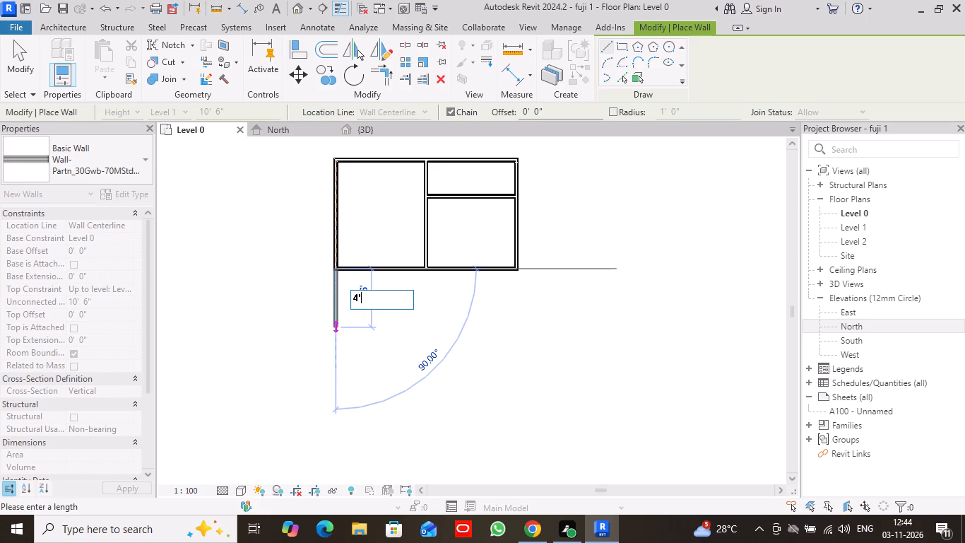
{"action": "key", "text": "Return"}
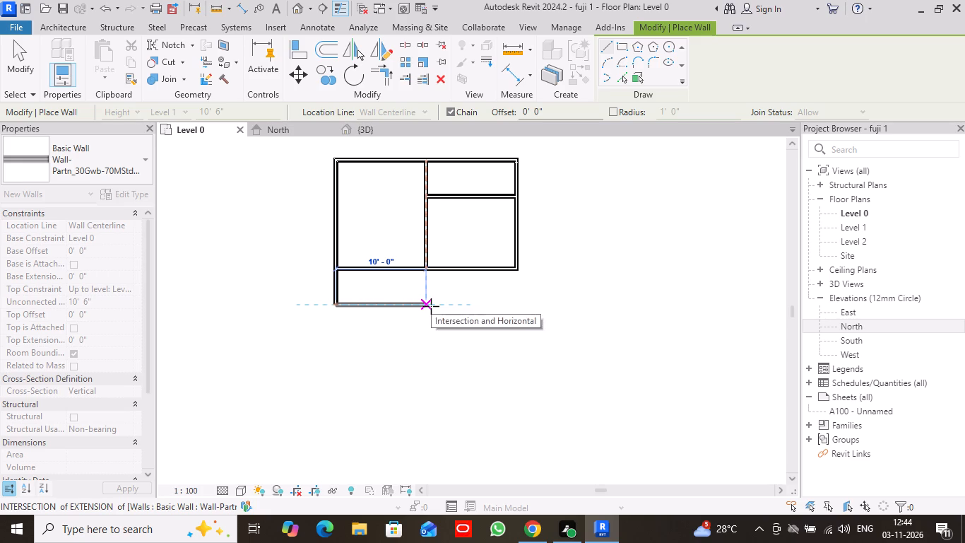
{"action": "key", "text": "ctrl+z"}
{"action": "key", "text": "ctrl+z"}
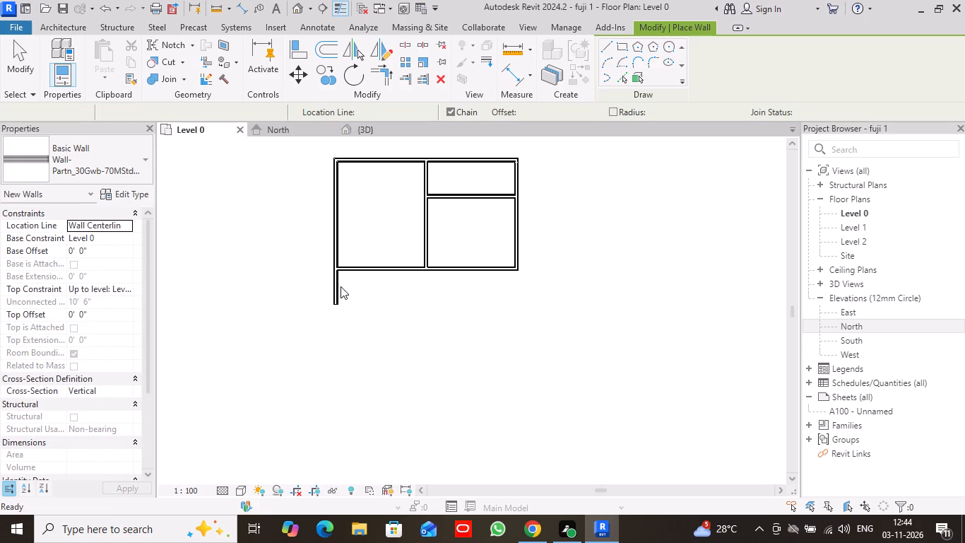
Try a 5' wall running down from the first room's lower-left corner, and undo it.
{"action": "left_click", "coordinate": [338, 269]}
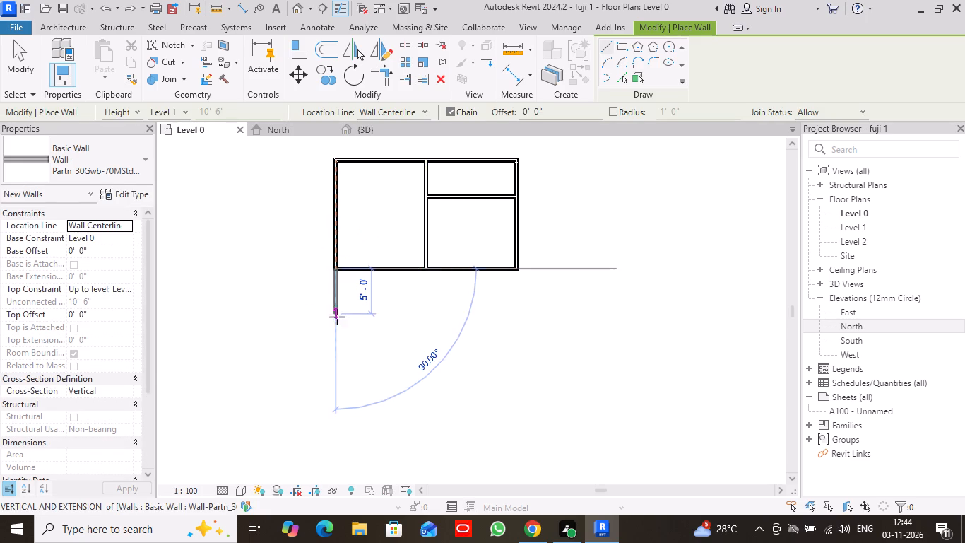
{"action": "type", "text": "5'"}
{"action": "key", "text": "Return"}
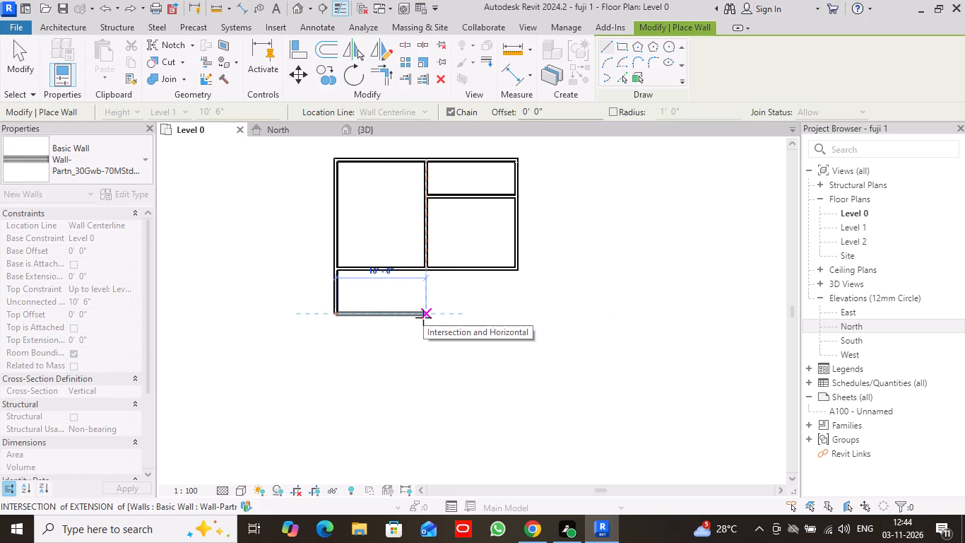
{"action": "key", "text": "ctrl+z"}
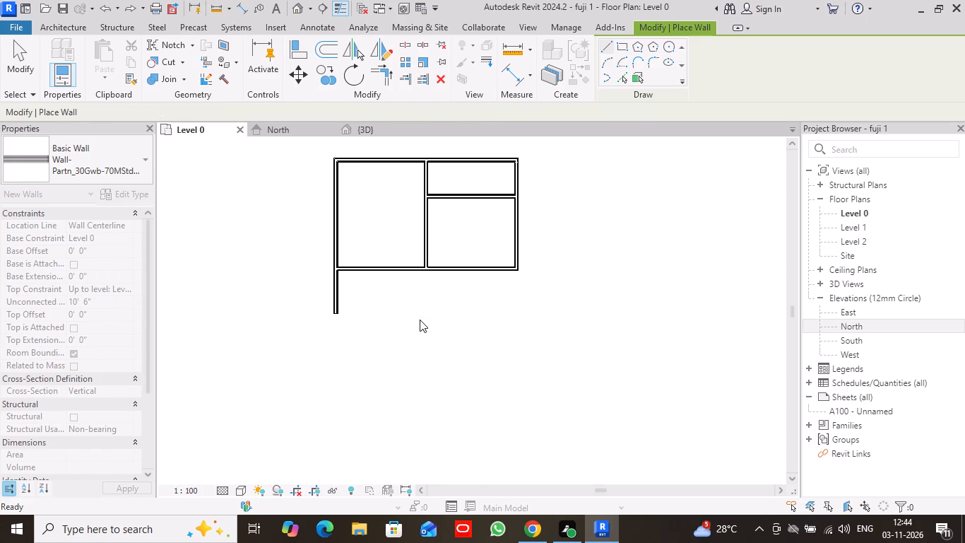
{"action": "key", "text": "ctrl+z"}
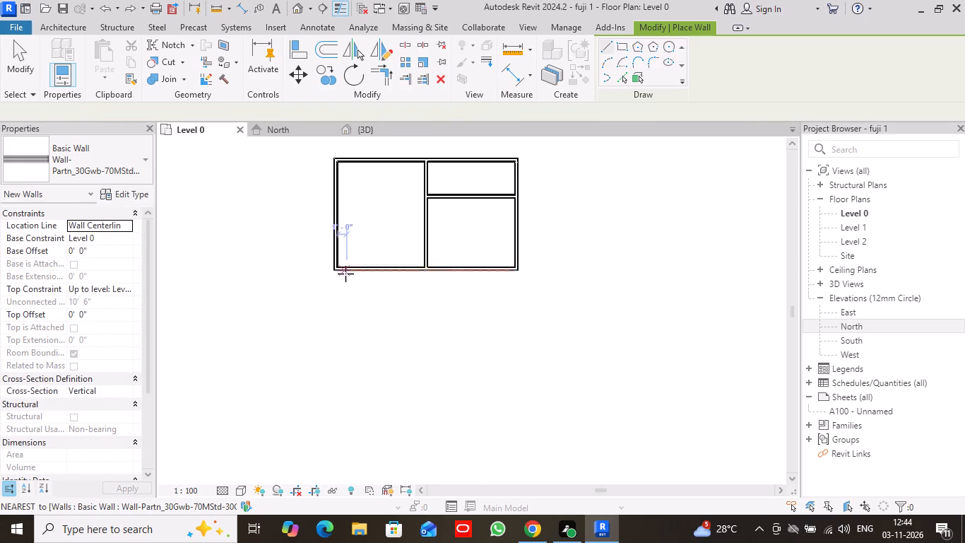
Draw a 6' vertical wall running down from the first room's lower-left corner.
{"action": "left_click", "coordinate": [336, 272]}
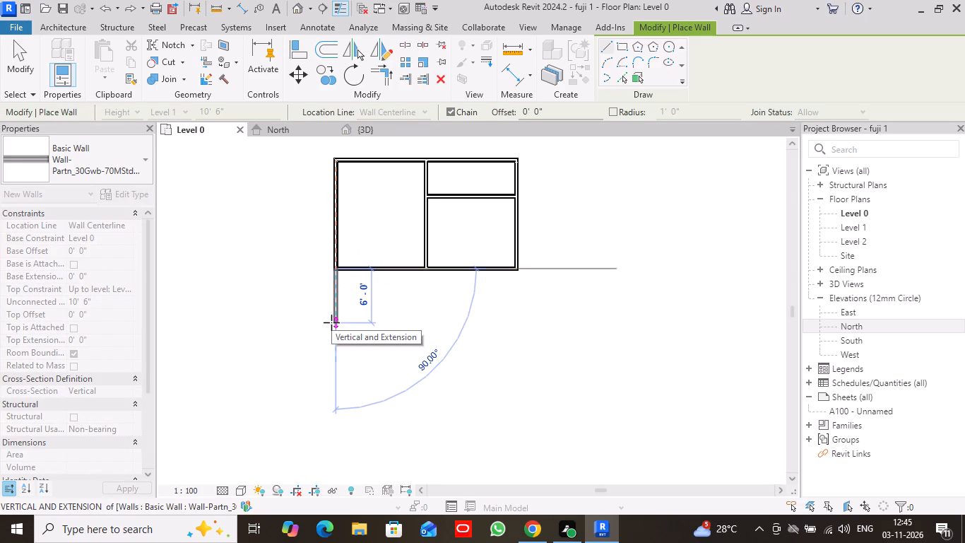
{"action": "left_click", "coordinate": [331, 322]}
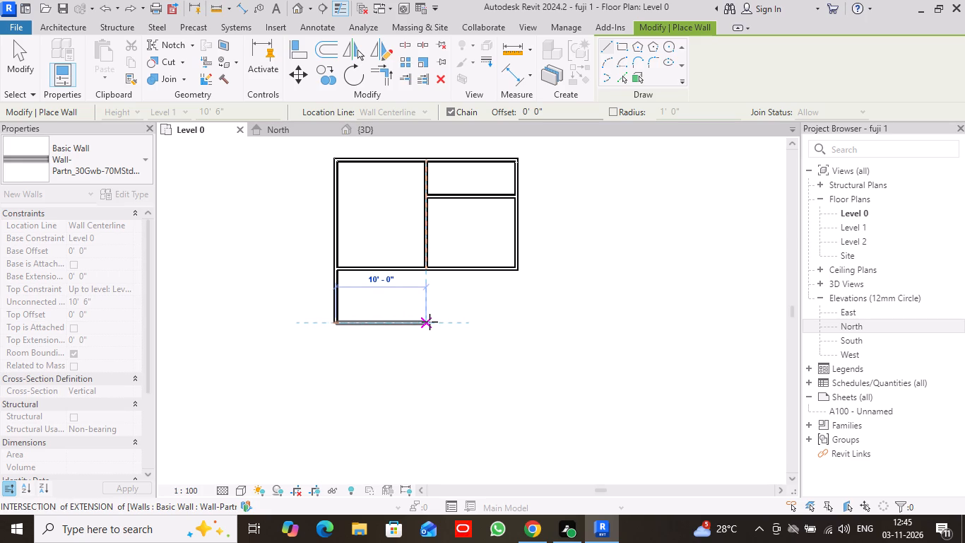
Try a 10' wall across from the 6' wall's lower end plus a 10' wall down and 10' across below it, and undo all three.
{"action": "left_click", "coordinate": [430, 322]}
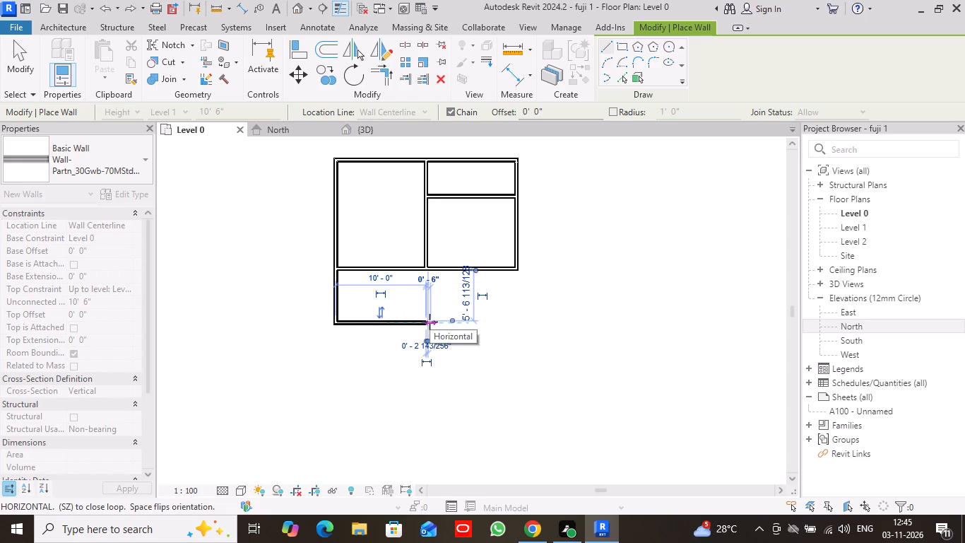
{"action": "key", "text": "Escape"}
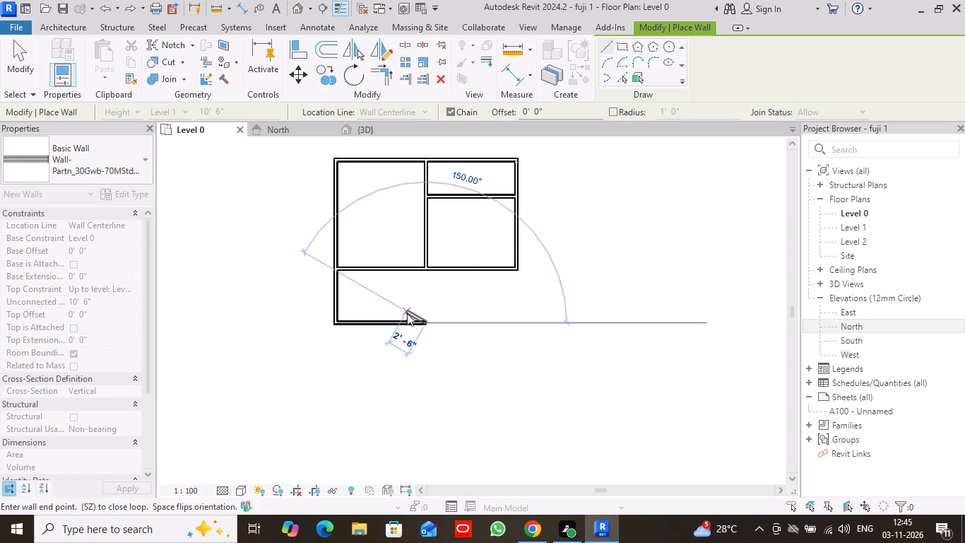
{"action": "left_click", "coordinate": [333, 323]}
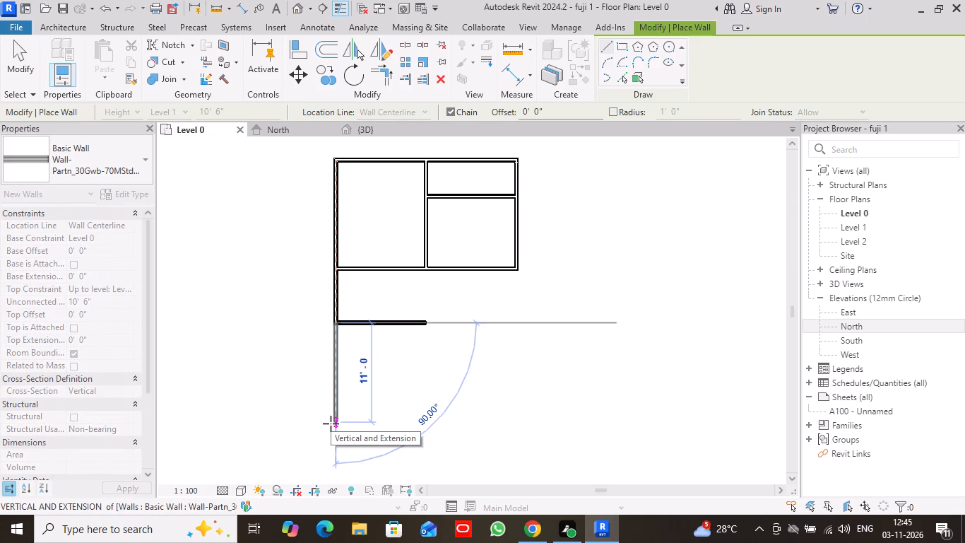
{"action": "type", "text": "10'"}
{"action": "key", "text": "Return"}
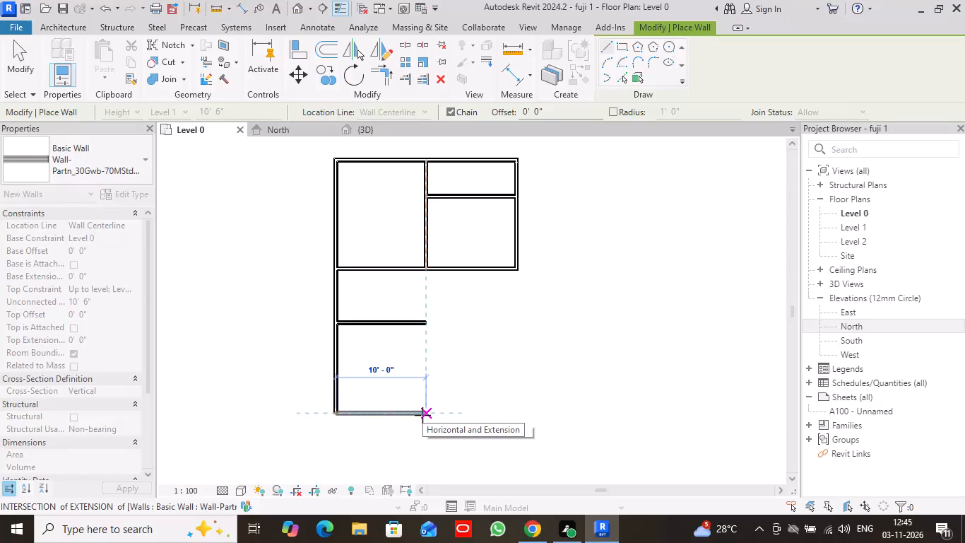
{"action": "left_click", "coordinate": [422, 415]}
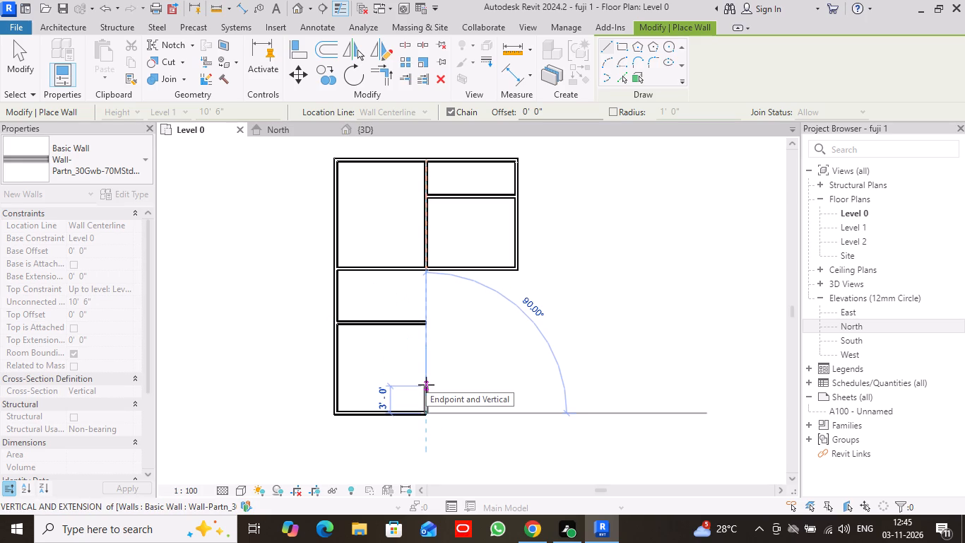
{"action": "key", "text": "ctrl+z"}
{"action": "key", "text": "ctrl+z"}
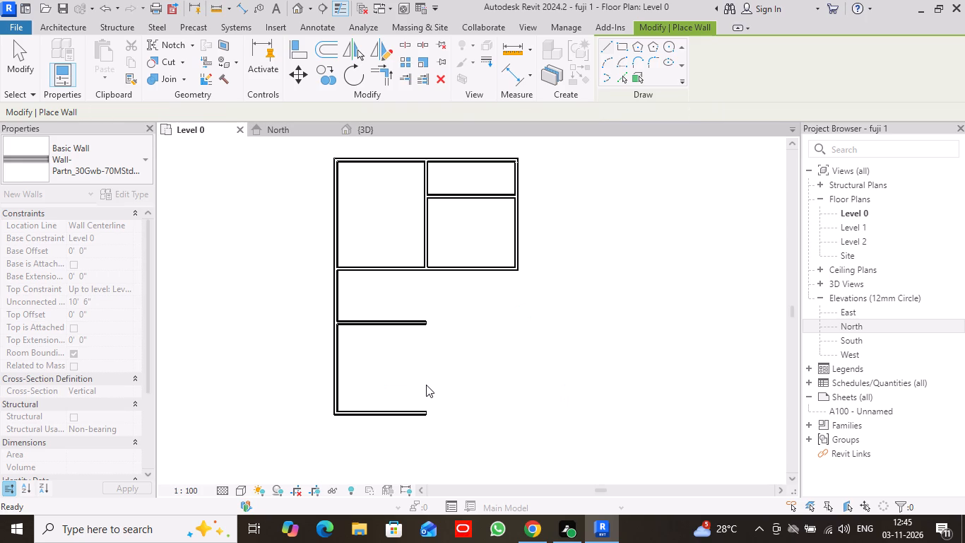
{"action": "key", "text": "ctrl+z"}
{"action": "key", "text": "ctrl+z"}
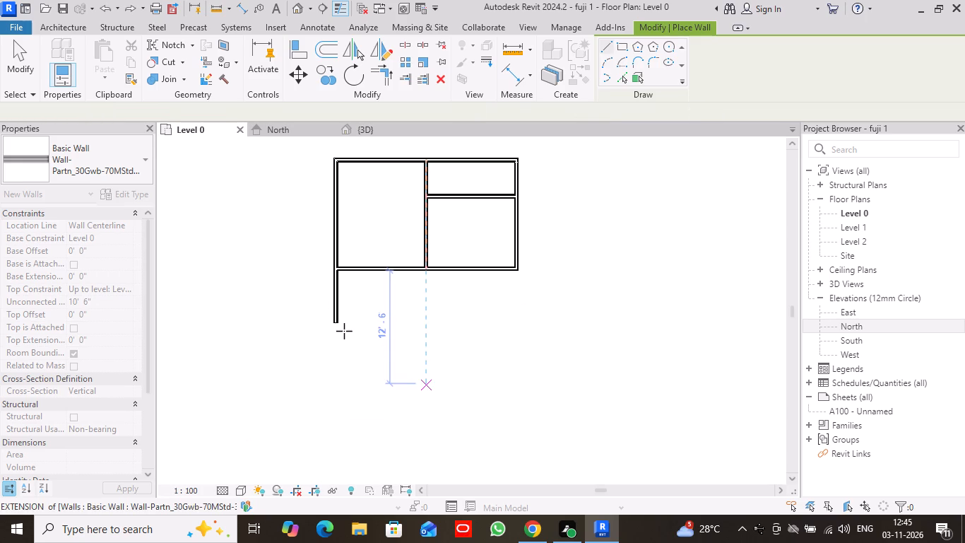
Draw a 7' horizontal wall to the right from the lower end of the 6' wall.
{"action": "left_click", "coordinate": [333, 323]}
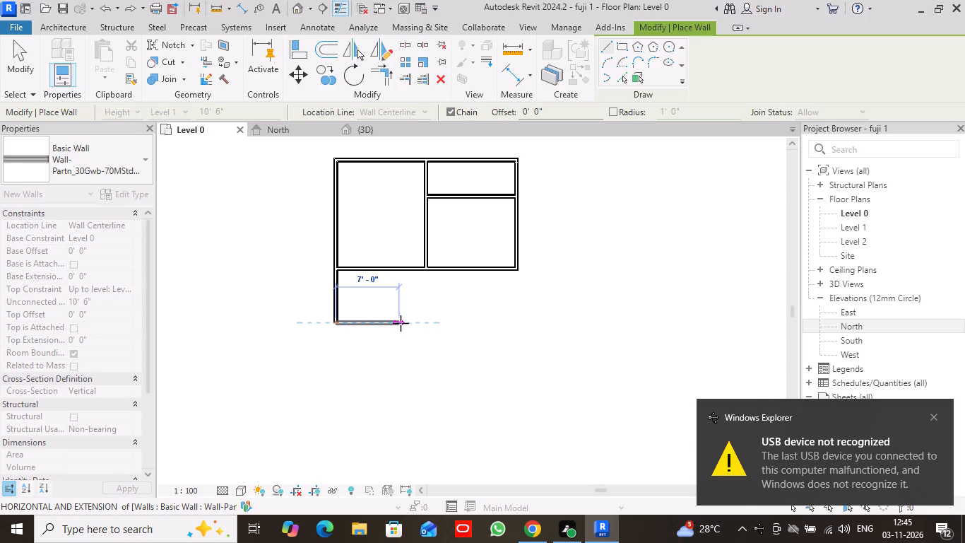
{"action": "left_click", "coordinate": [401, 323]}
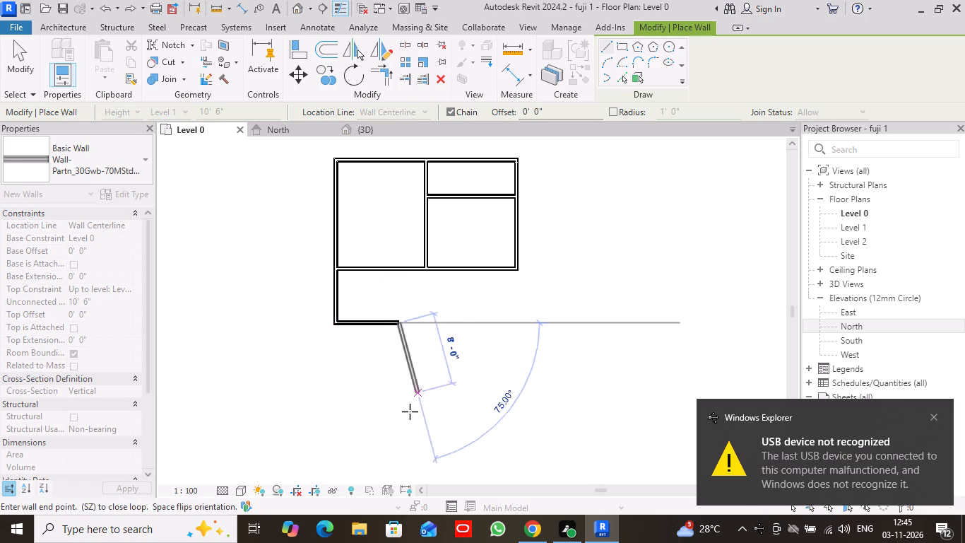
{"action": "key", "text": "Escape"}
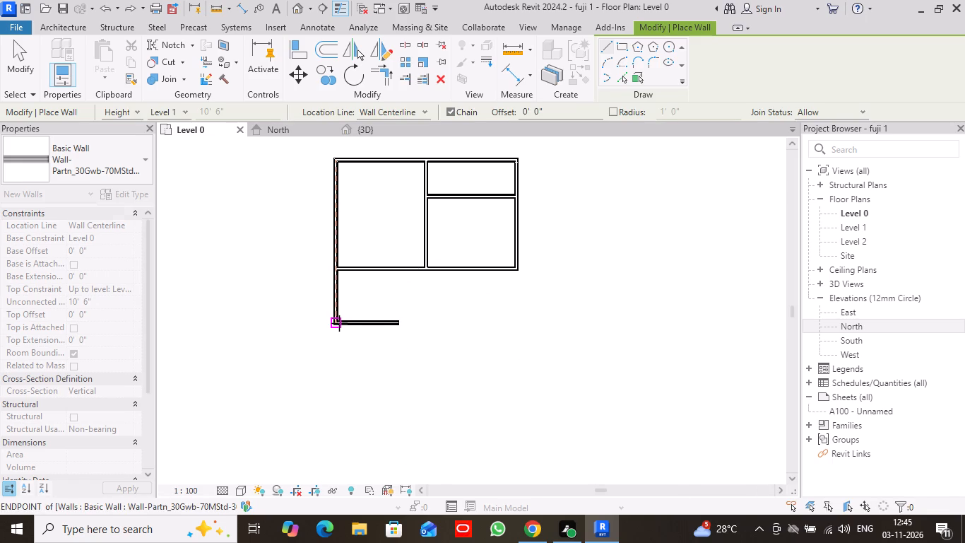
{"action": "left_click", "coordinate": [22, 52]}
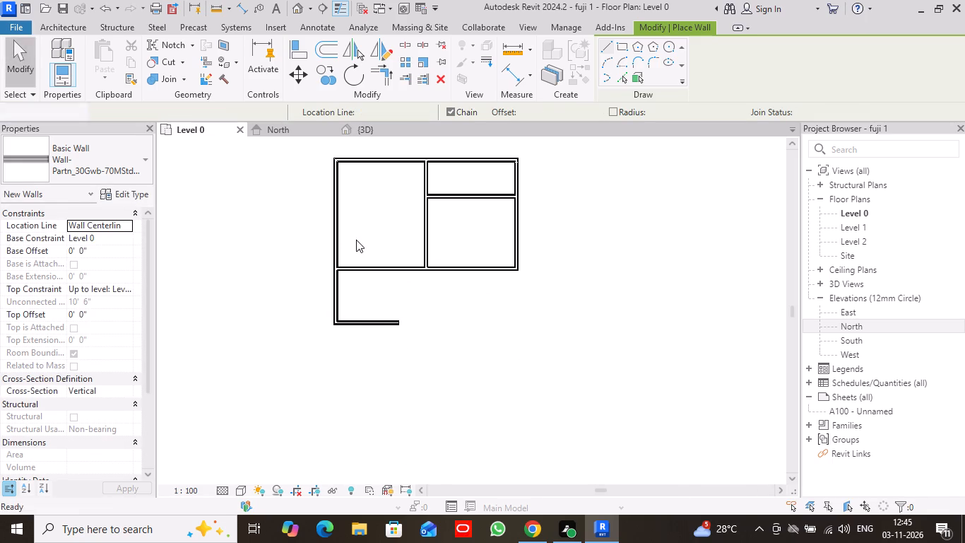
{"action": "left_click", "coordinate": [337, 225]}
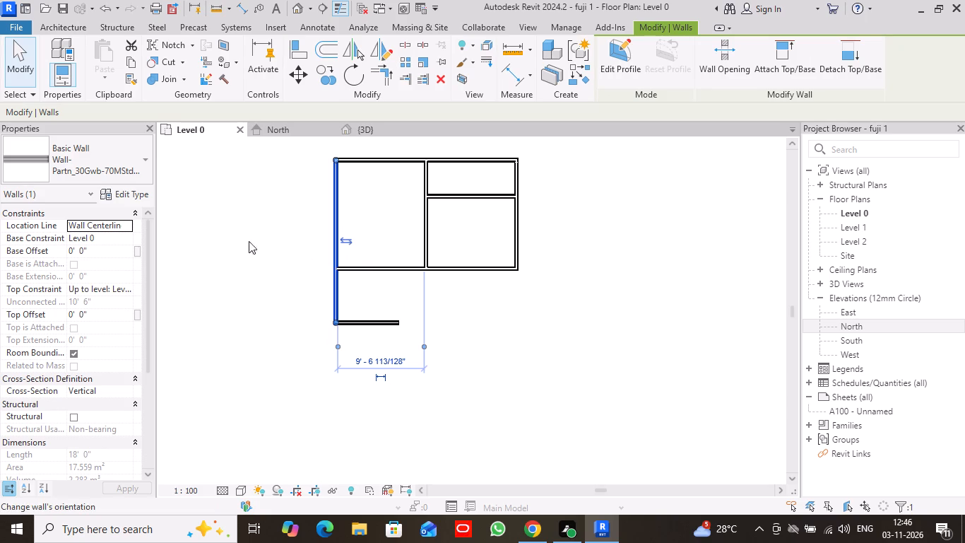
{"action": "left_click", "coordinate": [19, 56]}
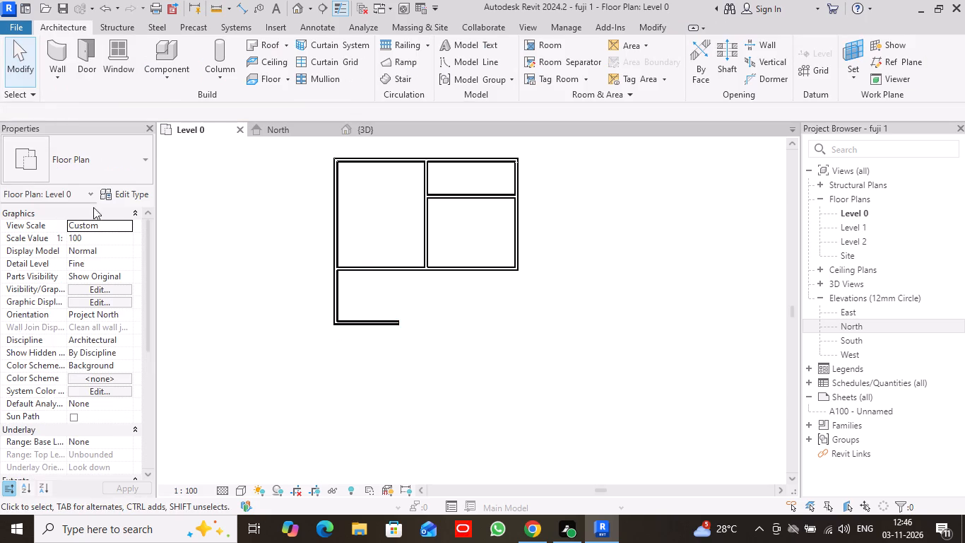
Draw the lower-left room's walls from the 7' wall's left end: 12' down, 10' across to the right, and 12' back up.
{"action": "left_click", "coordinate": [61, 81]}
{"action": "left_click", "coordinate": [84, 104]}
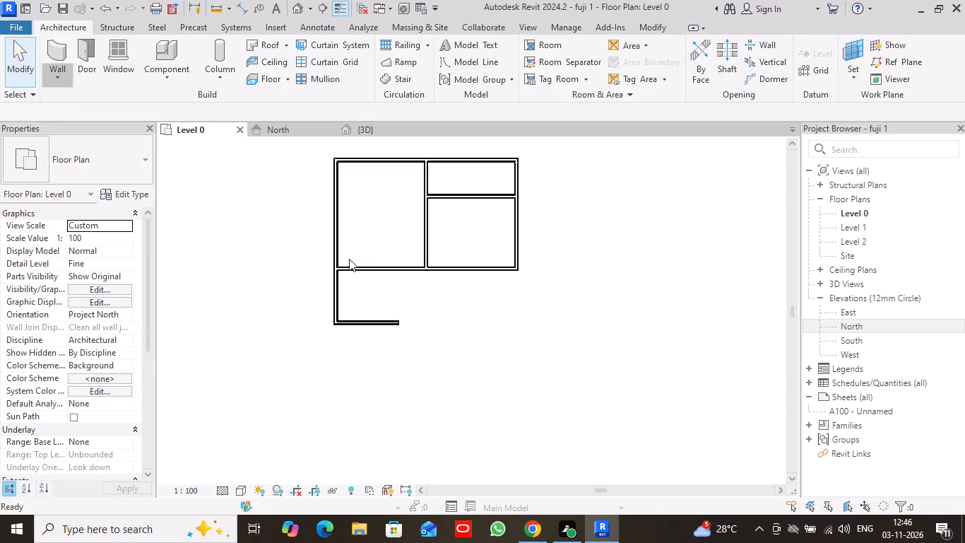
{"action": "left_click", "coordinate": [336, 325]}
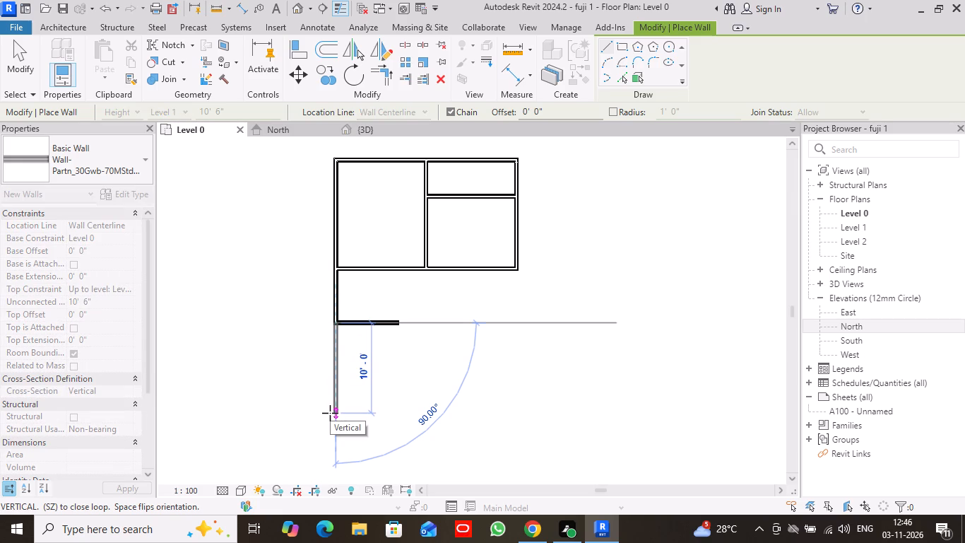
{"action": "key", "text": "1"}
{"action": "key", "text": "2"}
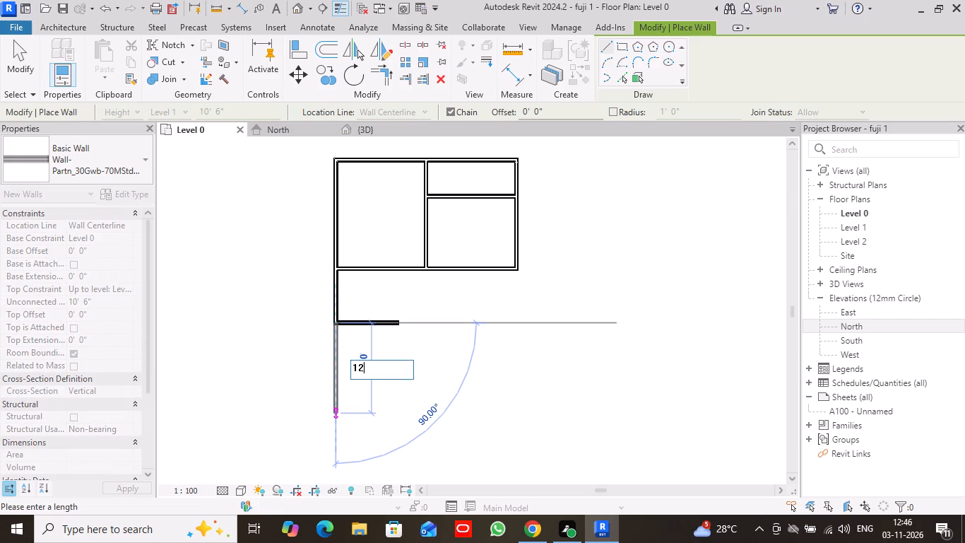
{"action": "key", "text": "apostrophe"}
{"action": "key", "text": "Return"}
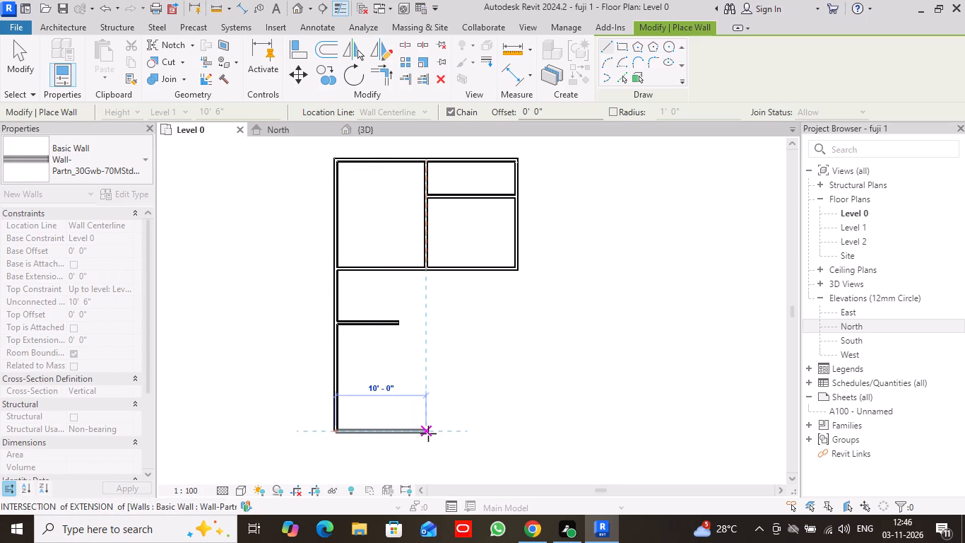
{"action": "left_click", "coordinate": [428, 433]}
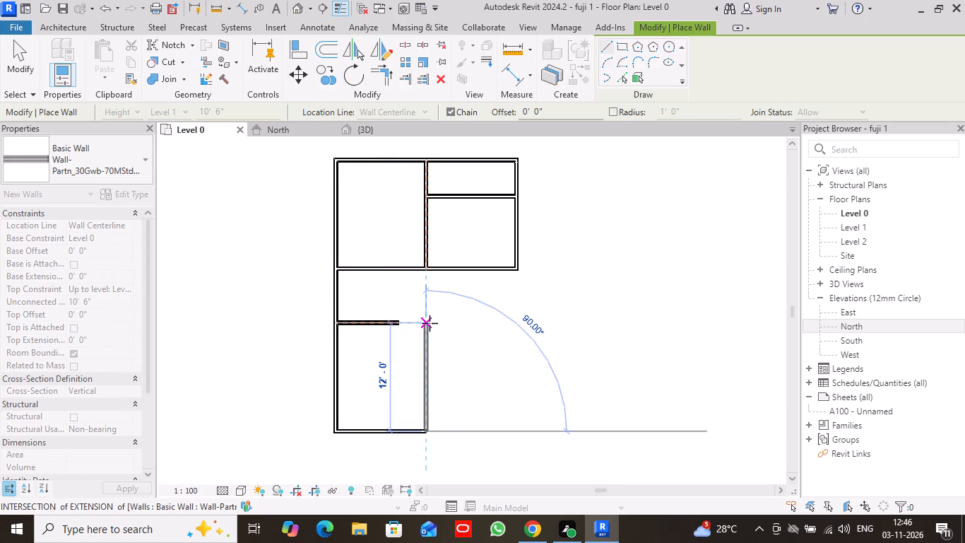
{"action": "left_click", "coordinate": [425, 322]}
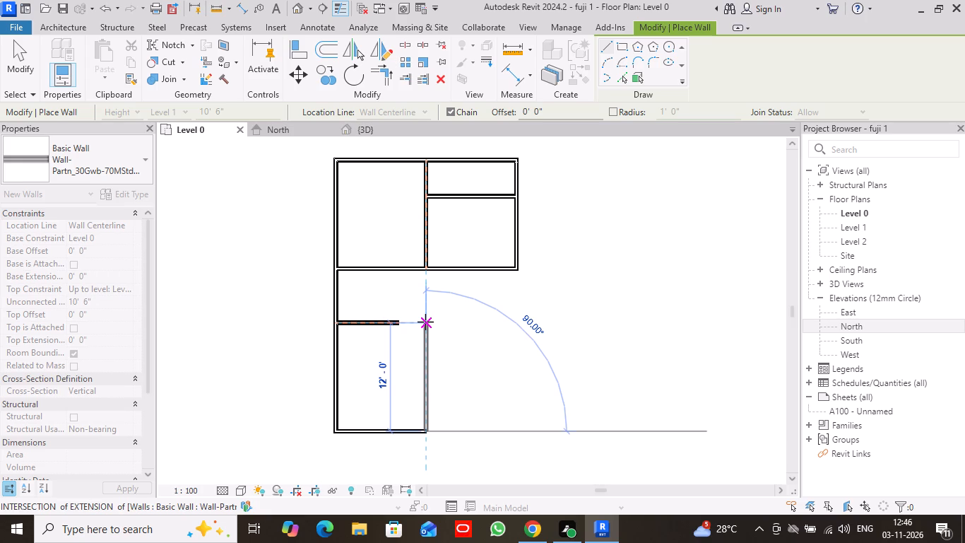
{"action": "left_click", "coordinate": [25, 56]}
Draw a 15' wall down from the upper-right block's lower-right corner, and a horizontal wall from its end to the lower-left room's right wall.
{"action": "scroll", "coordinate": [421, 388], "scroll_direction": "down", "scroll_amount": 3}
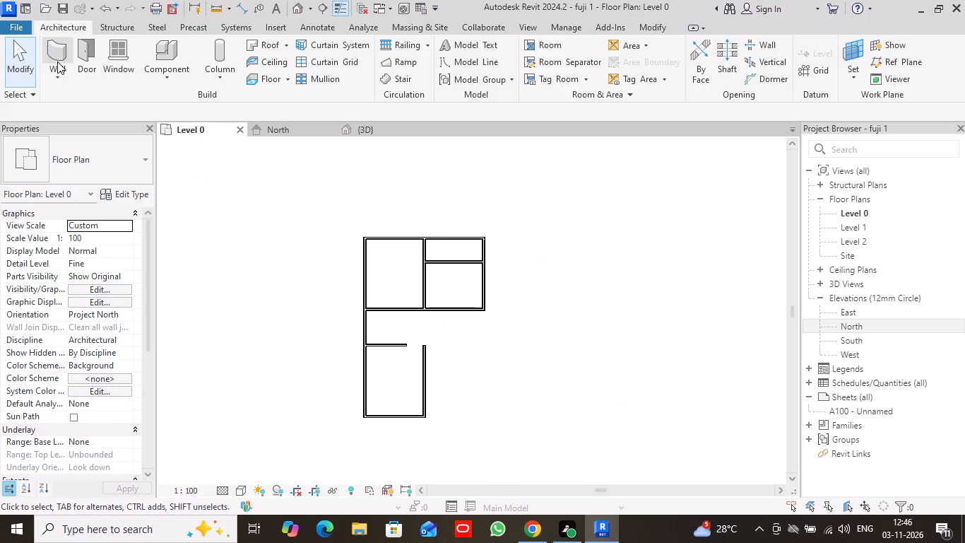
{"action": "left_click", "coordinate": [66, 79]}
{"action": "left_click", "coordinate": [105, 97]}
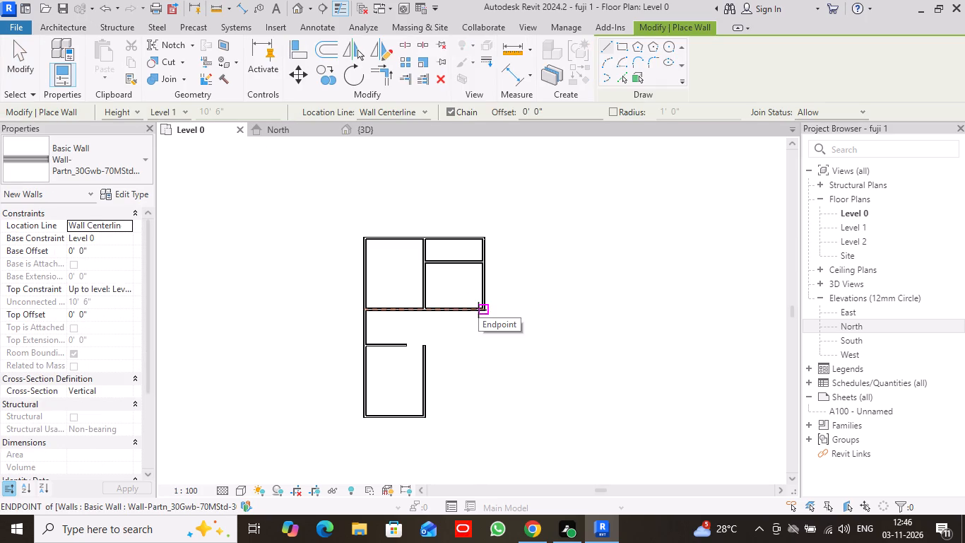
{"action": "left_click", "coordinate": [483, 308]}
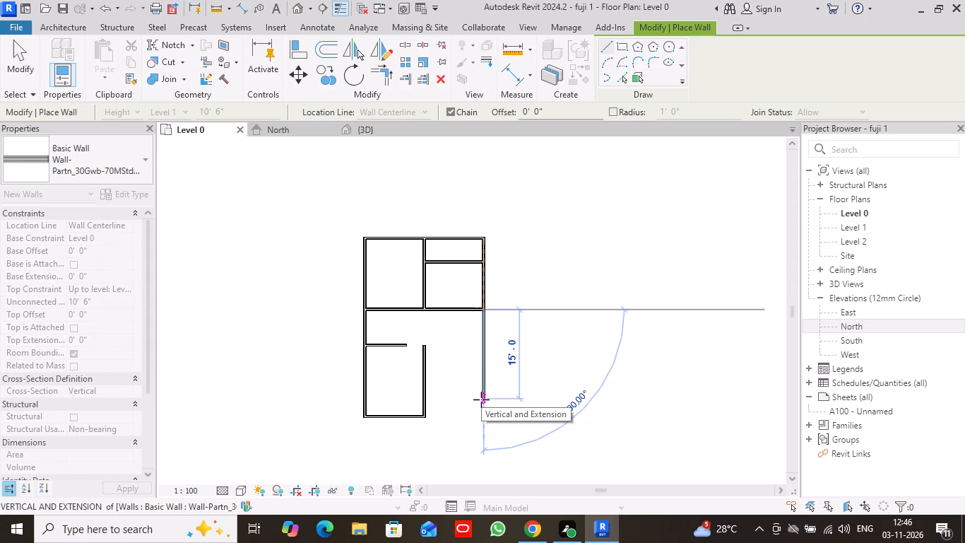
{"action": "left_click", "coordinate": [481, 399]}
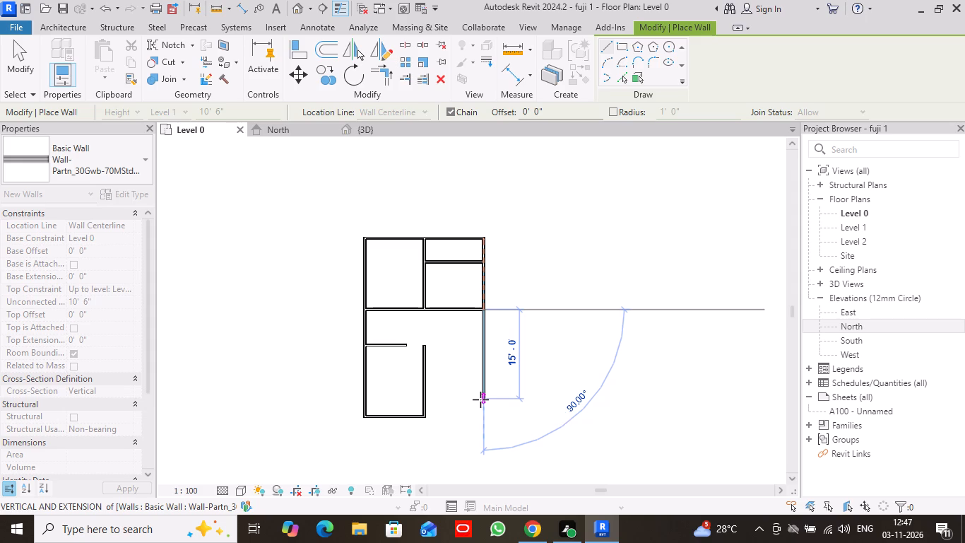
{"action": "left_click", "coordinate": [425, 397]}
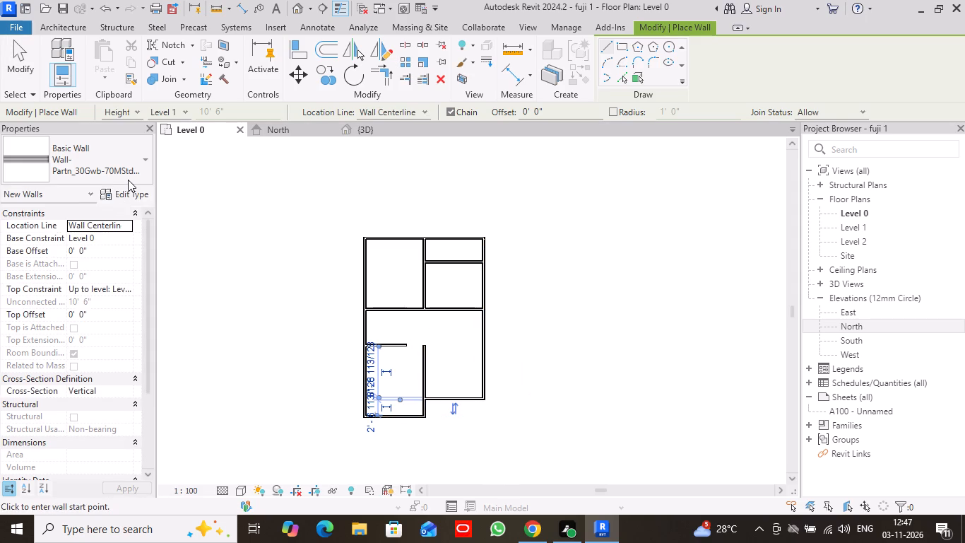
{"action": "key", "text": "Escape"}
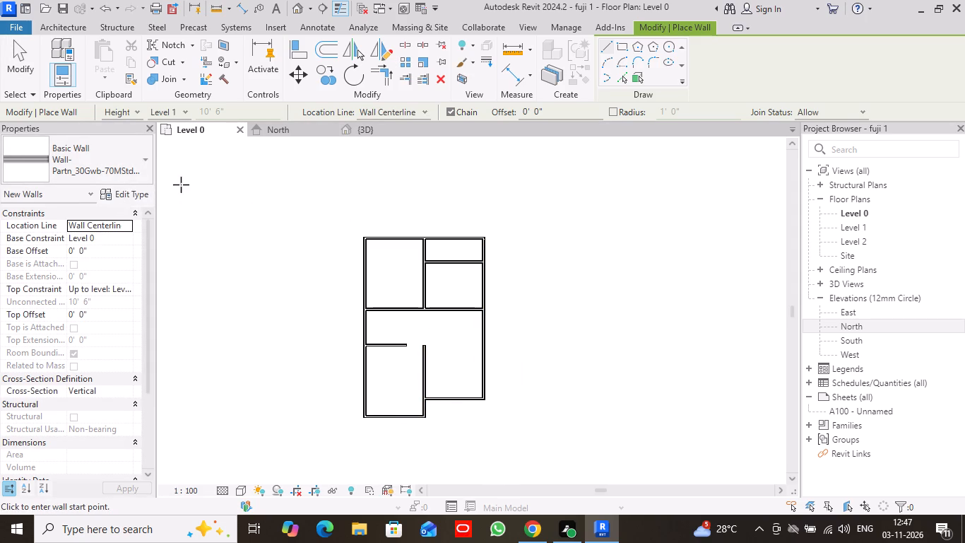
Set the wall type for new walls to Stacked_Wall-Partn_12P-70MStd-12P.
{"action": "left_click", "coordinate": [148, 163]}
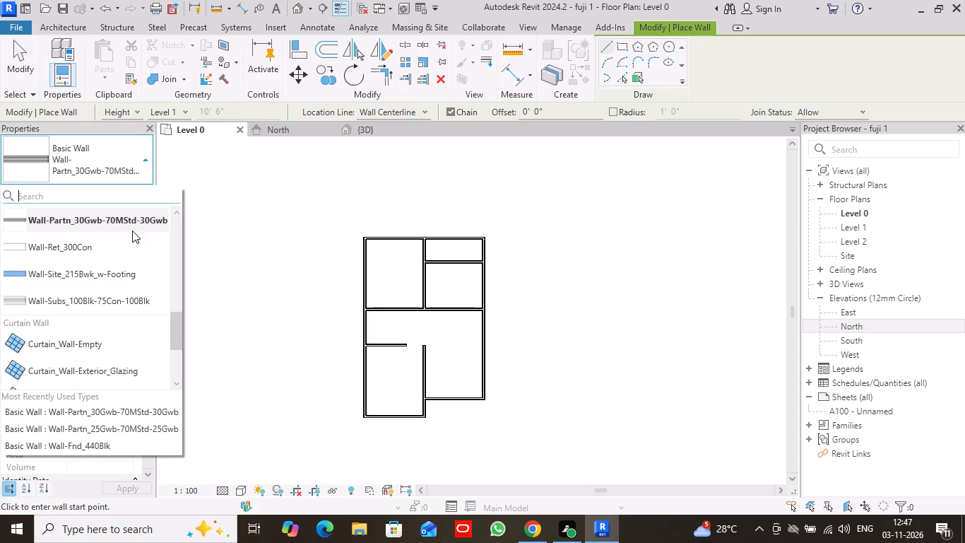
{"action": "scroll", "coordinate": [109, 245], "scroll_direction": "up", "scroll_amount": 8}
{"action": "scroll", "coordinate": [109, 245], "scroll_direction": "down", "scroll_amount": 1}
{"action": "scroll", "coordinate": [109, 245], "scroll_direction": "up", "scroll_amount": 1}
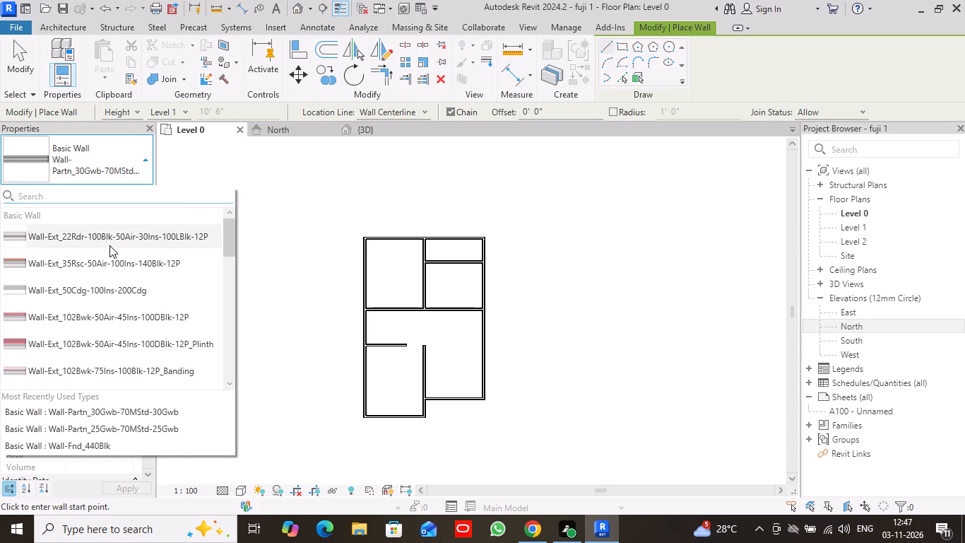
{"action": "scroll", "coordinate": [109, 245], "scroll_direction": "down", "scroll_amount": 1}
{"action": "scroll", "coordinate": [110, 245], "scroll_direction": "up", "scroll_amount": 3}
{"action": "scroll", "coordinate": [111, 245], "scroll_direction": "down", "scroll_amount": 8}
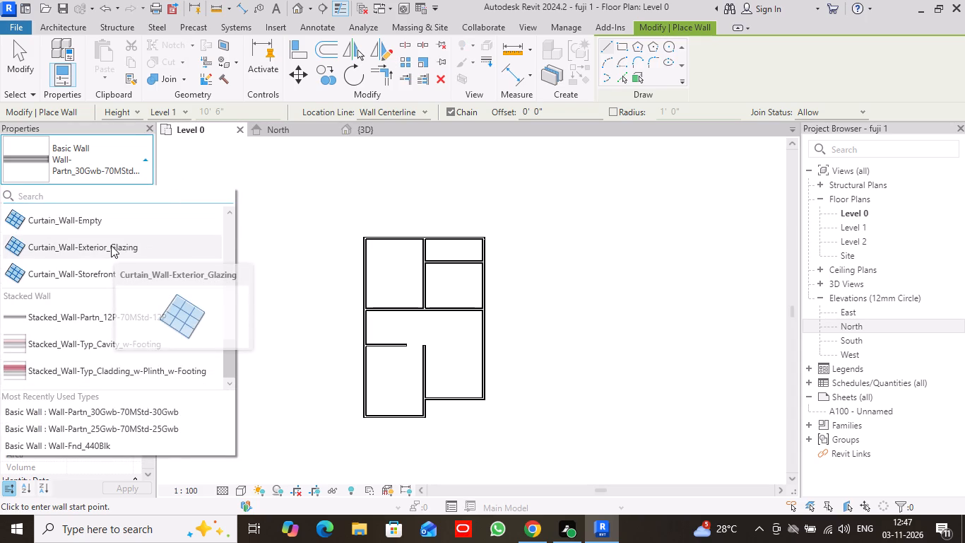
{"action": "scroll", "coordinate": [111, 245], "scroll_direction": "down", "scroll_amount": 2}
{"action": "left_click", "coordinate": [91, 312]}
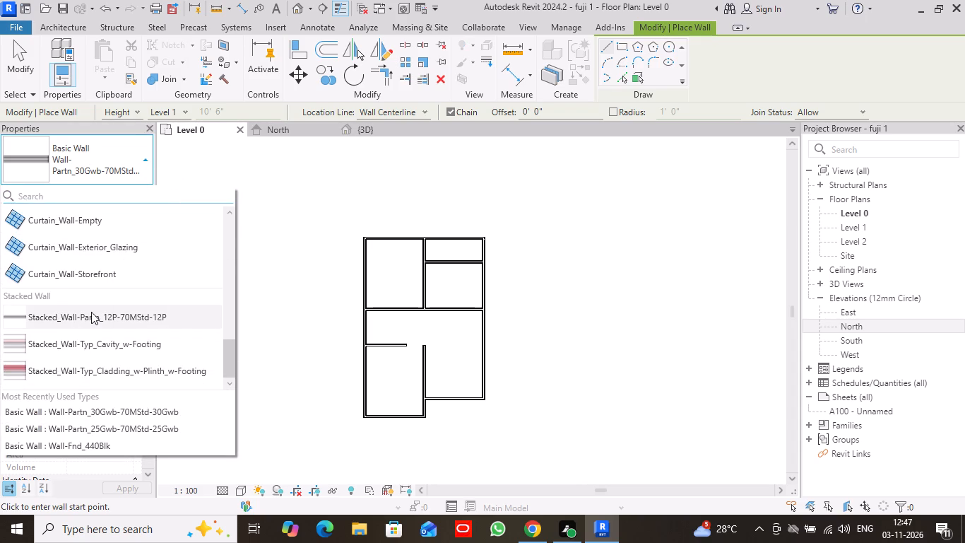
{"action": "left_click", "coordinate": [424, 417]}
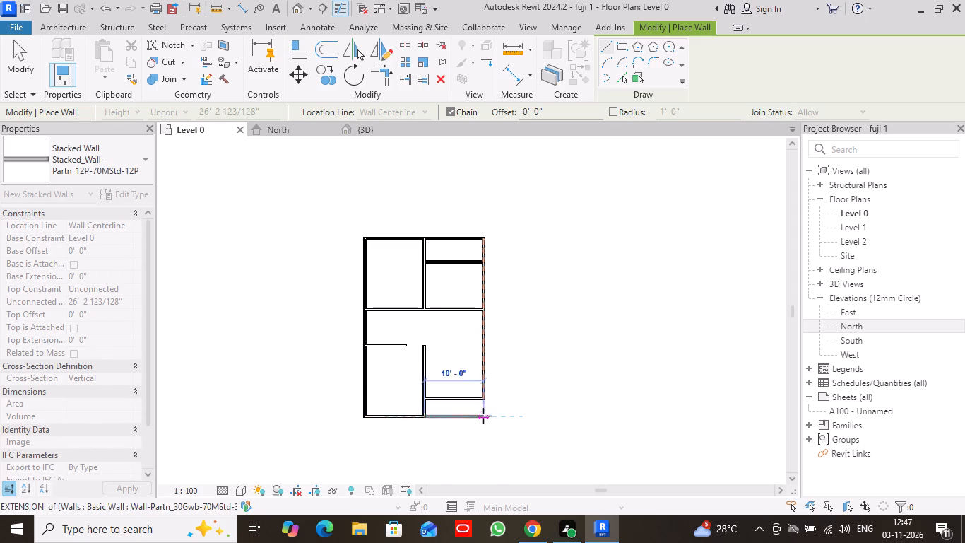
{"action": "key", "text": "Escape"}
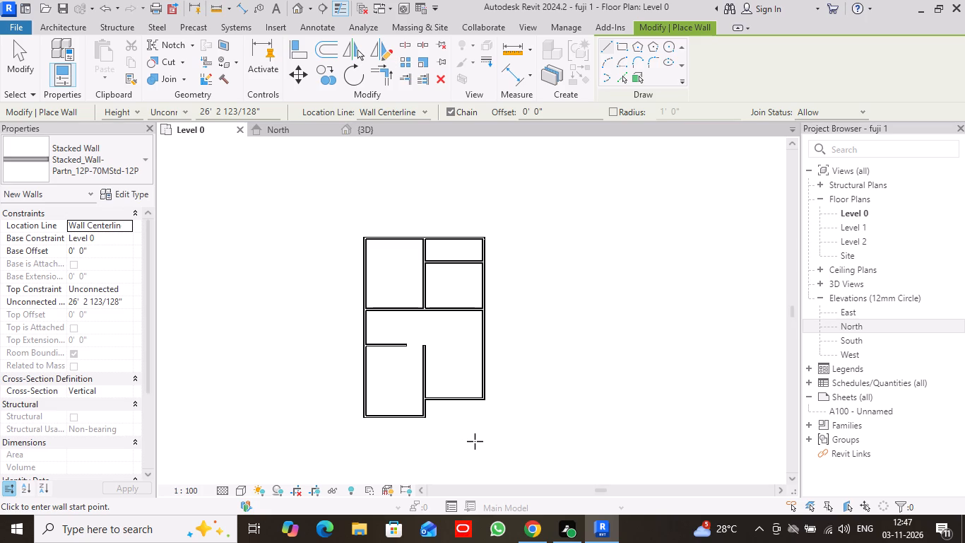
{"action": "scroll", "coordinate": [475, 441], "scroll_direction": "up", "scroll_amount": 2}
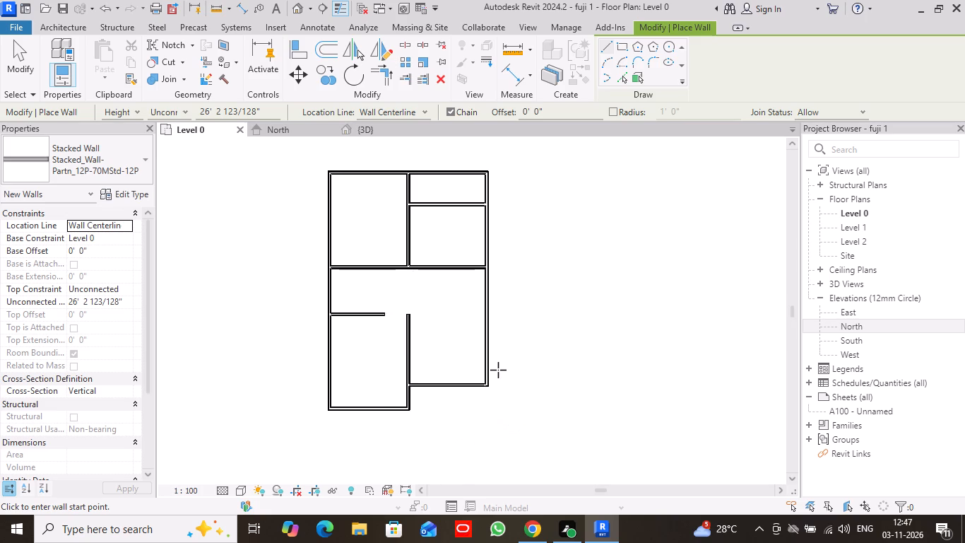
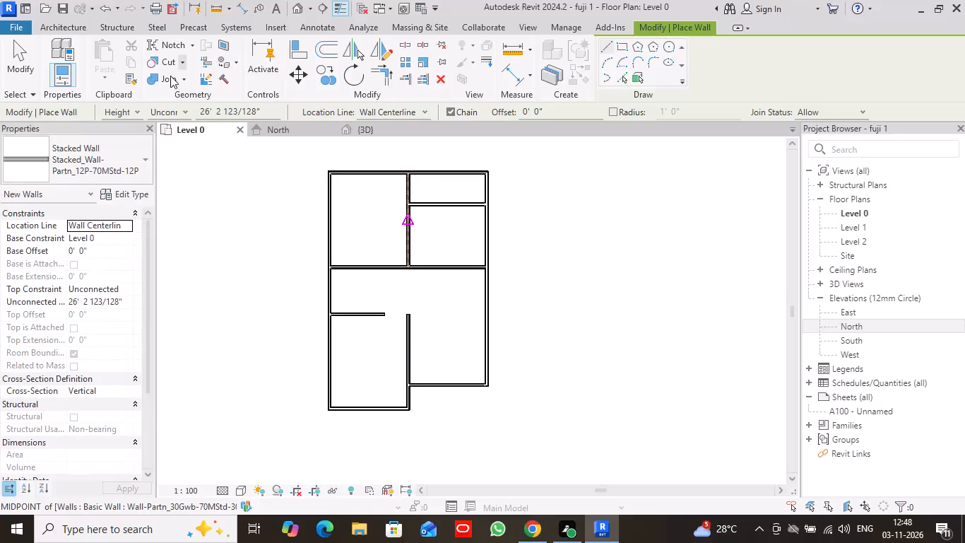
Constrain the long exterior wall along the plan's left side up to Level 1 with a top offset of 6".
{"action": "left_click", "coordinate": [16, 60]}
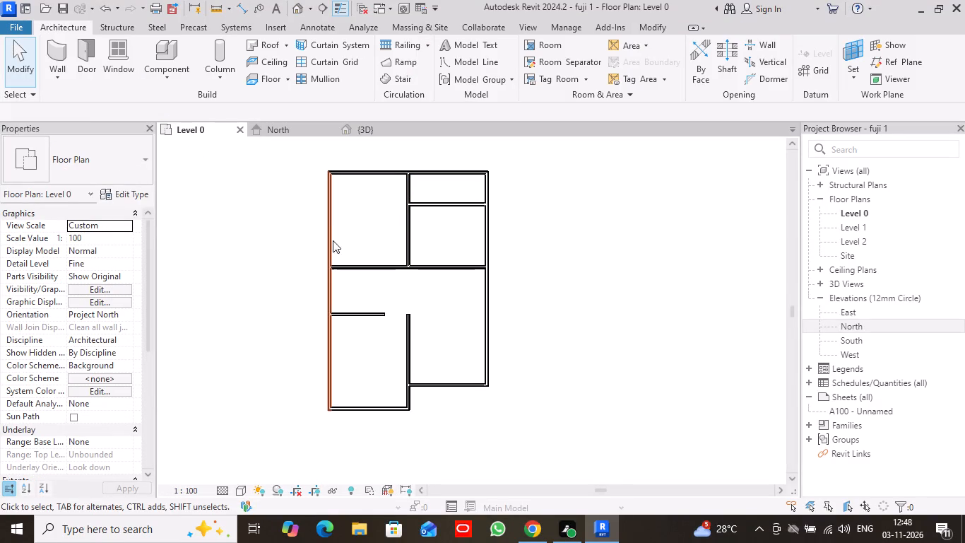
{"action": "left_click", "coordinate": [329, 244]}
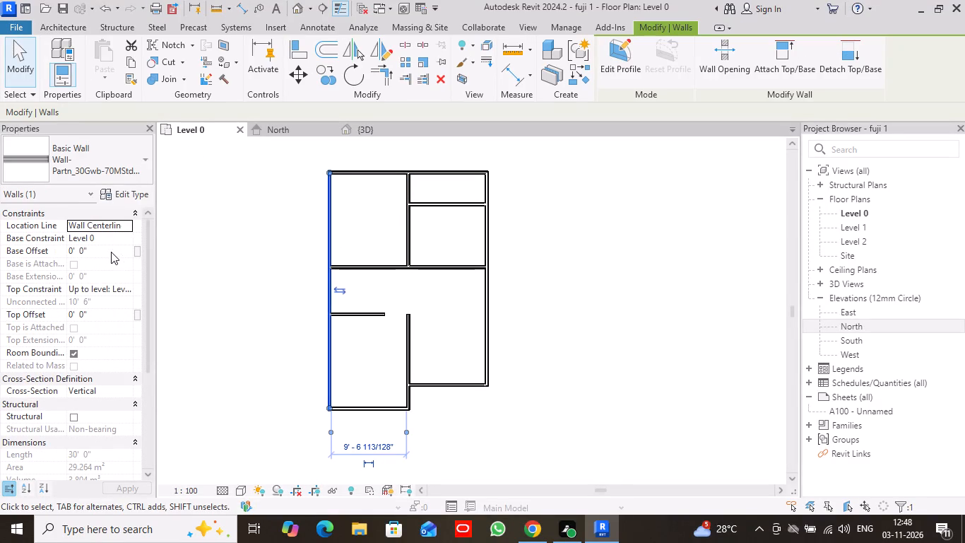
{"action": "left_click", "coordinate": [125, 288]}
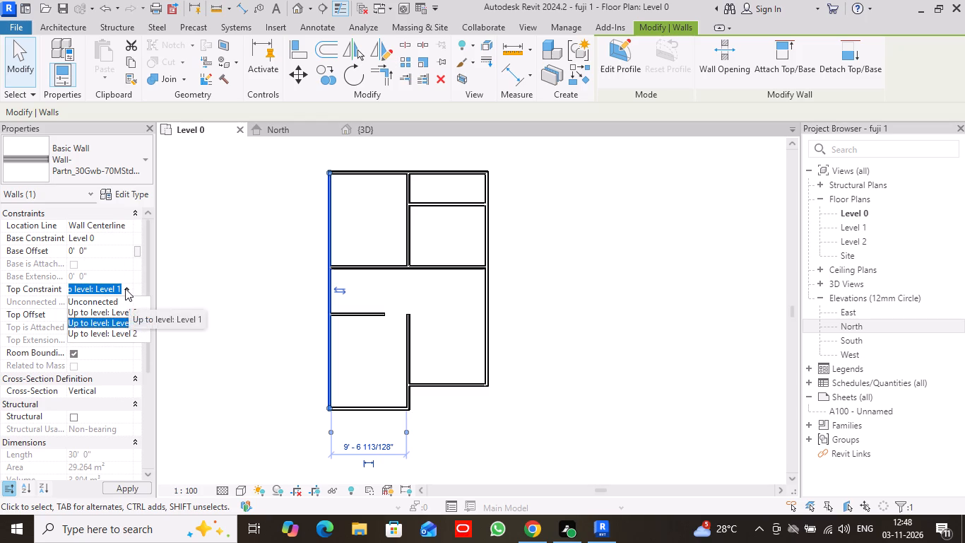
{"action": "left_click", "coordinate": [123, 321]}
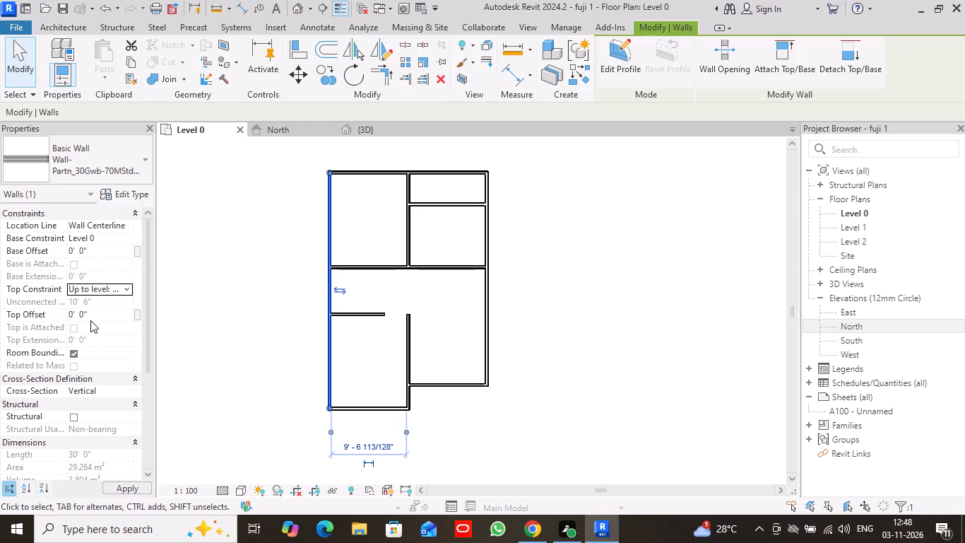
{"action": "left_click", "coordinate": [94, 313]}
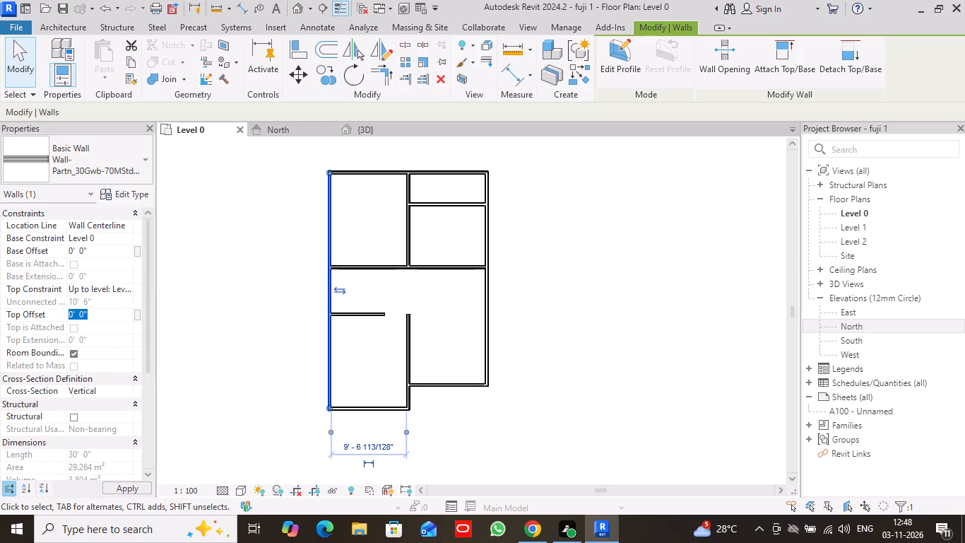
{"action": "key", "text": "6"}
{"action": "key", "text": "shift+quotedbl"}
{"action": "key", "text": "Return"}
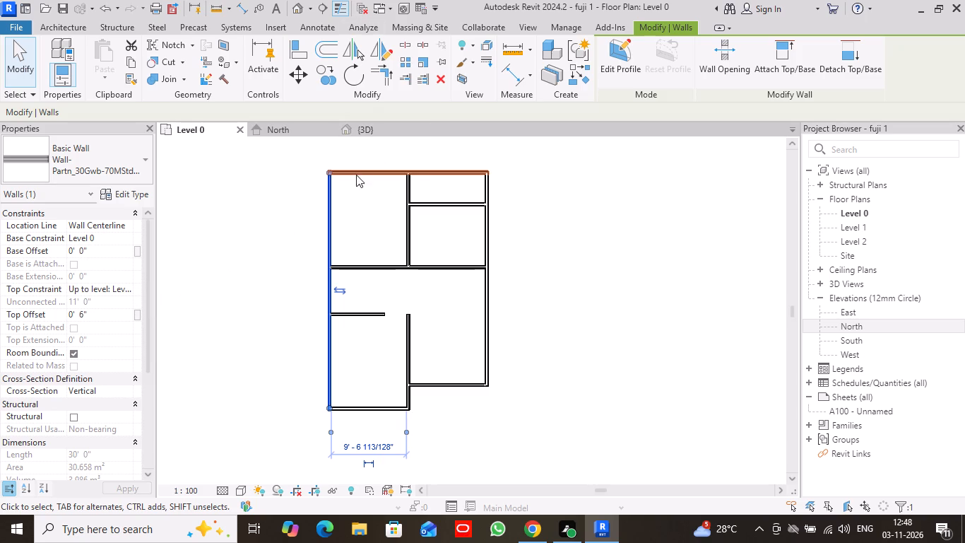
Examine the heights of the new walls in the 3D view and the North elevation.
{"action": "left_click", "coordinate": [428, 170]}
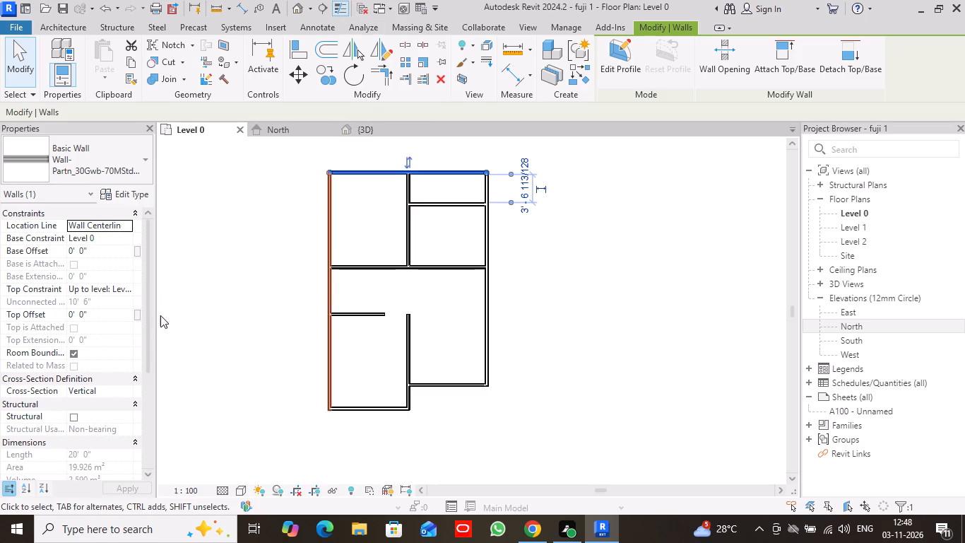
{"action": "left_click", "coordinate": [122, 290]}
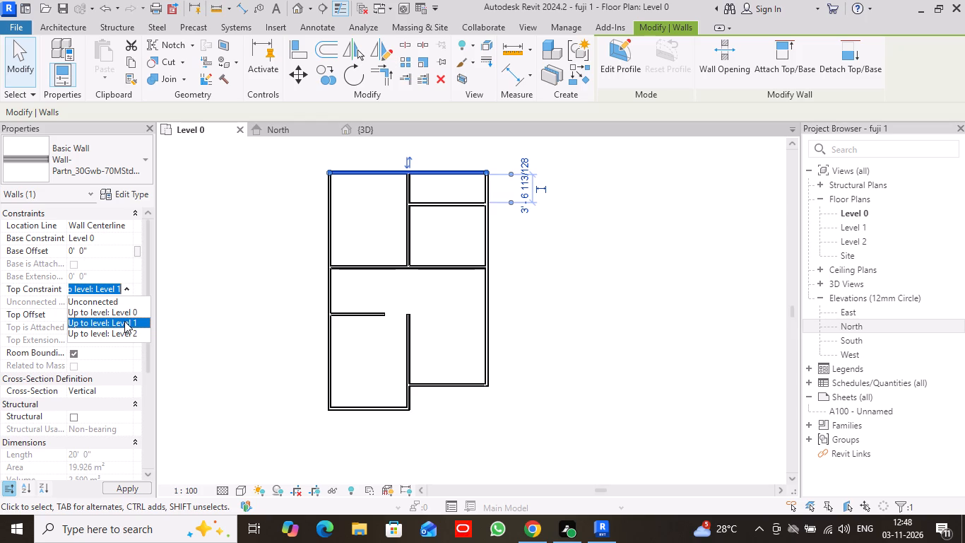
{"action": "left_click", "coordinate": [364, 125]}
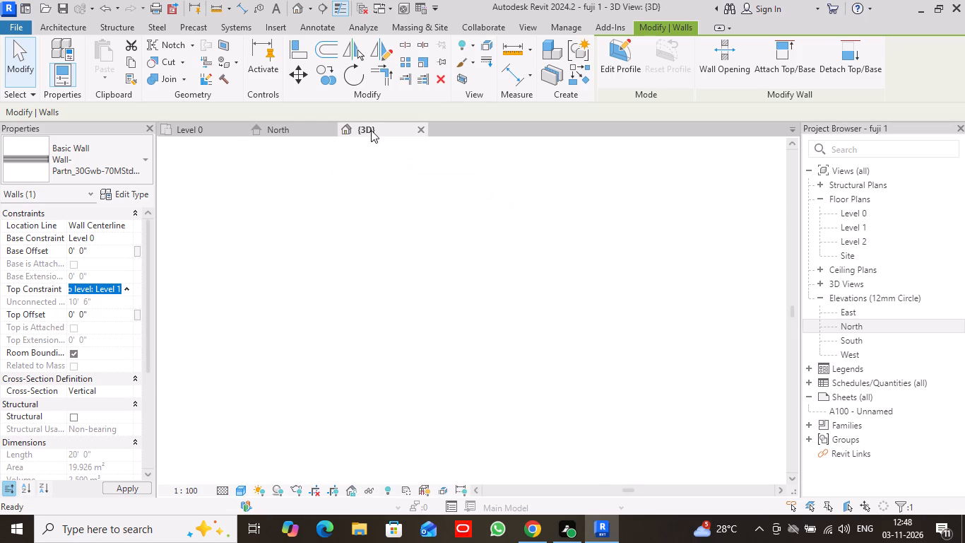
{"action": "left_click_drag", "start_coordinate": [749, 184], "coordinate": [555, 177]}
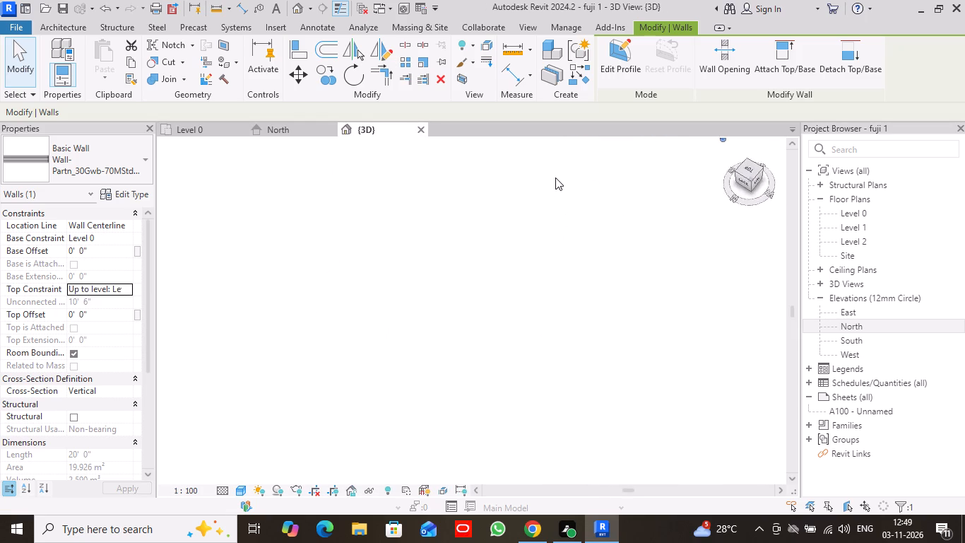
{"action": "left_click_drag", "start_coordinate": [555, 177], "coordinate": [555, 177]}
{"action": "middle_click_drag", "start_coordinate": [730, 184], "coordinate": [634, 396]}
{"action": "scroll", "coordinate": [730, 184], "scroll_direction": "down", "scroll_amount": 1}
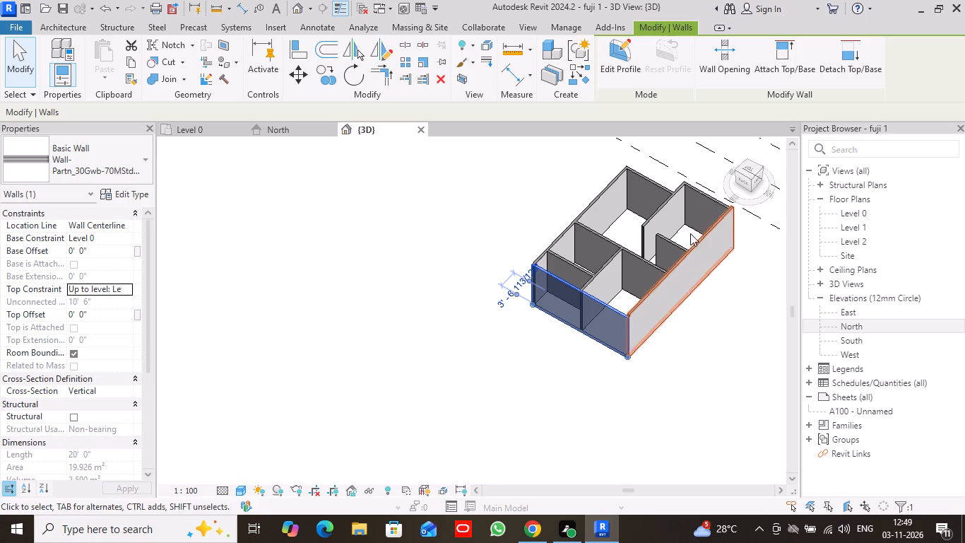
{"action": "left_click", "coordinate": [413, 313]}
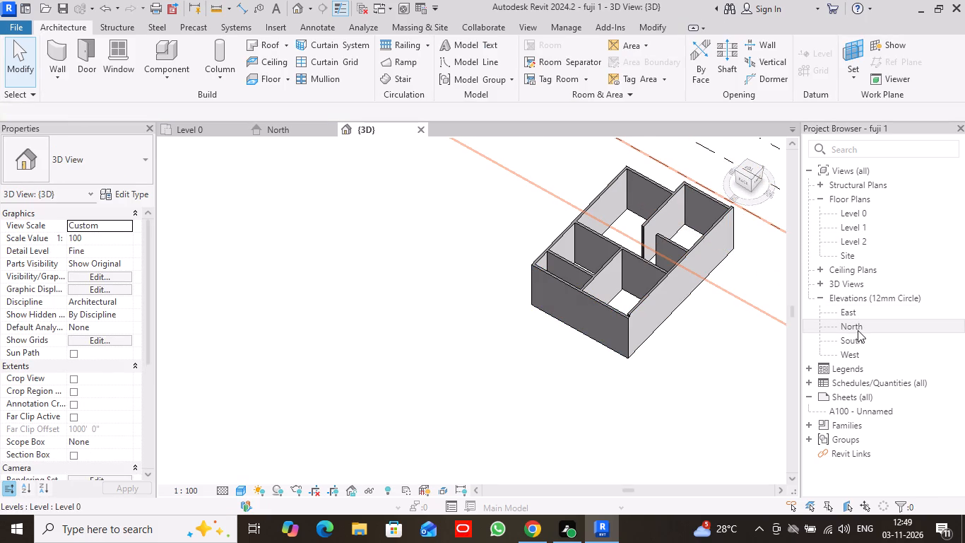
{"action": "left_click", "coordinate": [286, 129]}
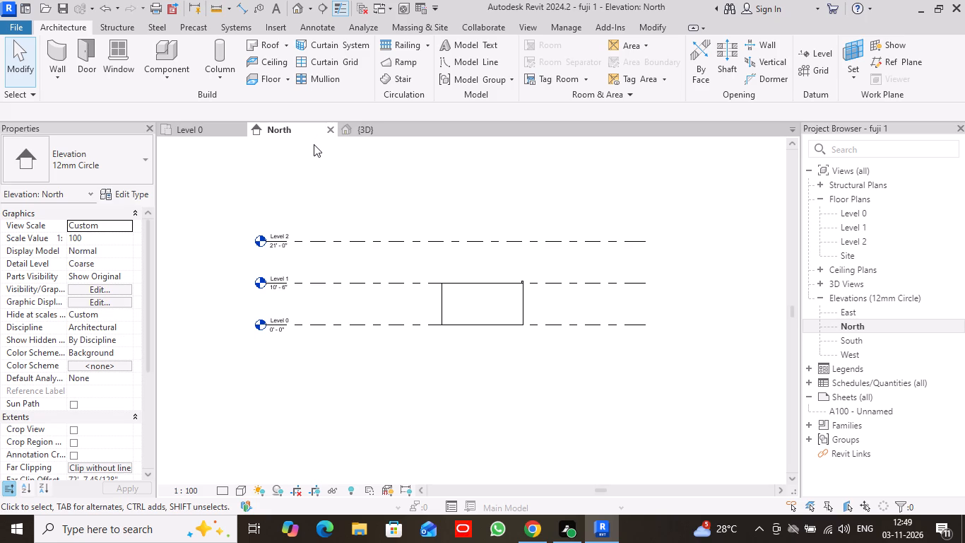
{"action": "left_click", "coordinate": [218, 132]}
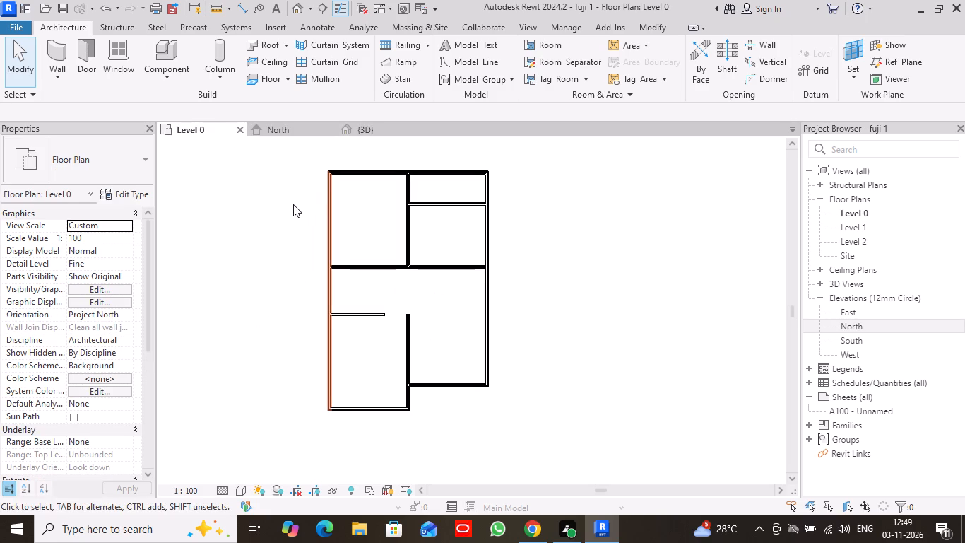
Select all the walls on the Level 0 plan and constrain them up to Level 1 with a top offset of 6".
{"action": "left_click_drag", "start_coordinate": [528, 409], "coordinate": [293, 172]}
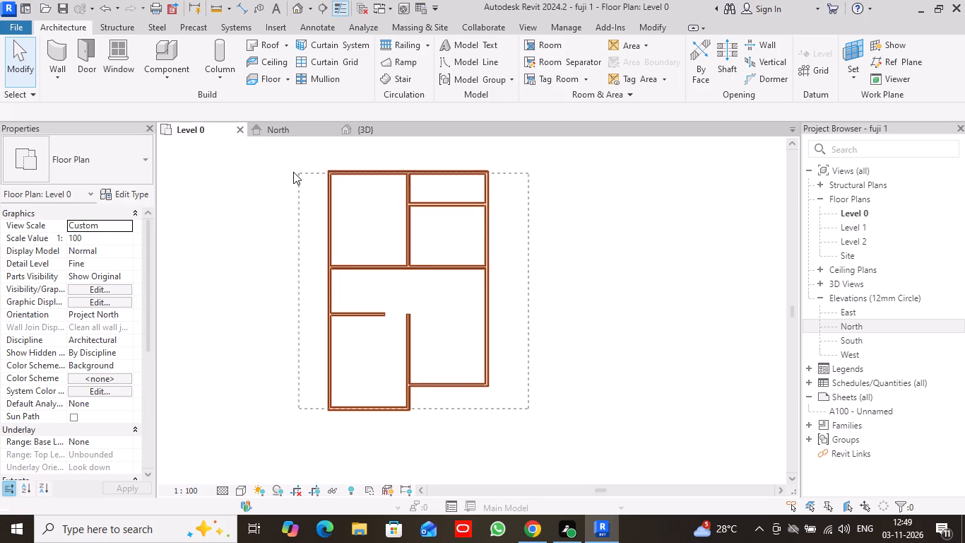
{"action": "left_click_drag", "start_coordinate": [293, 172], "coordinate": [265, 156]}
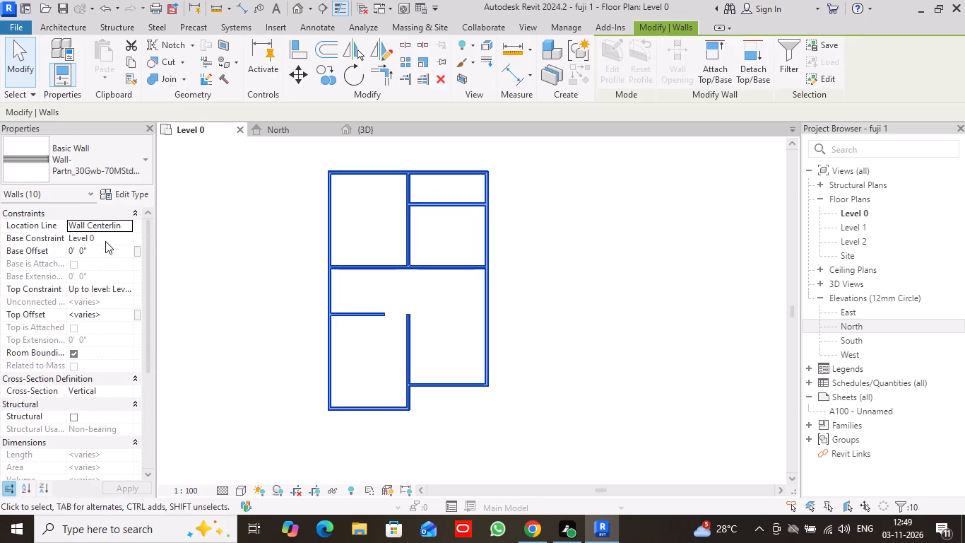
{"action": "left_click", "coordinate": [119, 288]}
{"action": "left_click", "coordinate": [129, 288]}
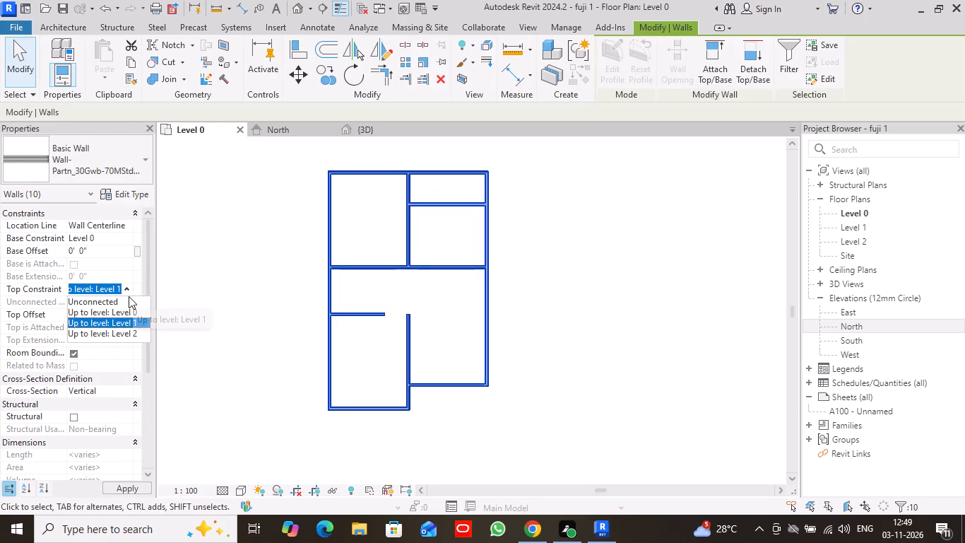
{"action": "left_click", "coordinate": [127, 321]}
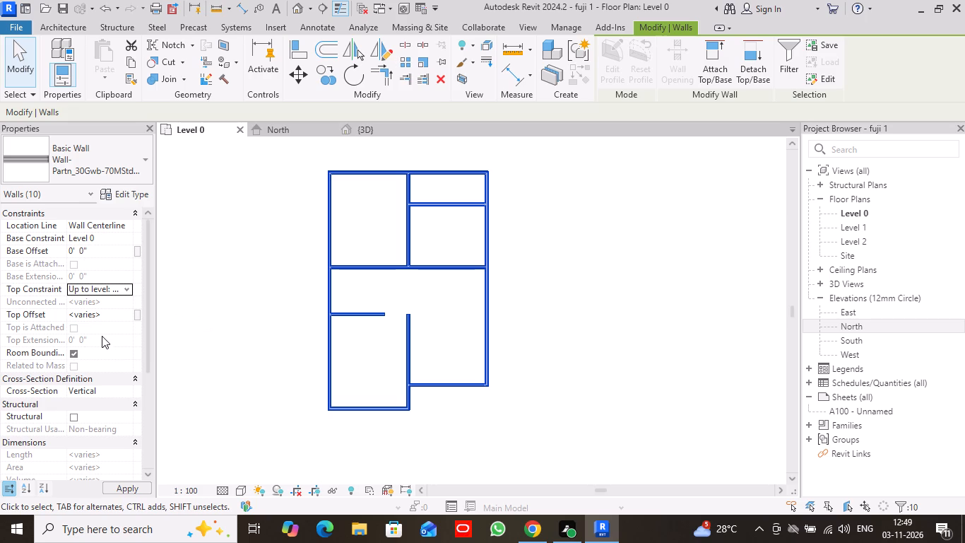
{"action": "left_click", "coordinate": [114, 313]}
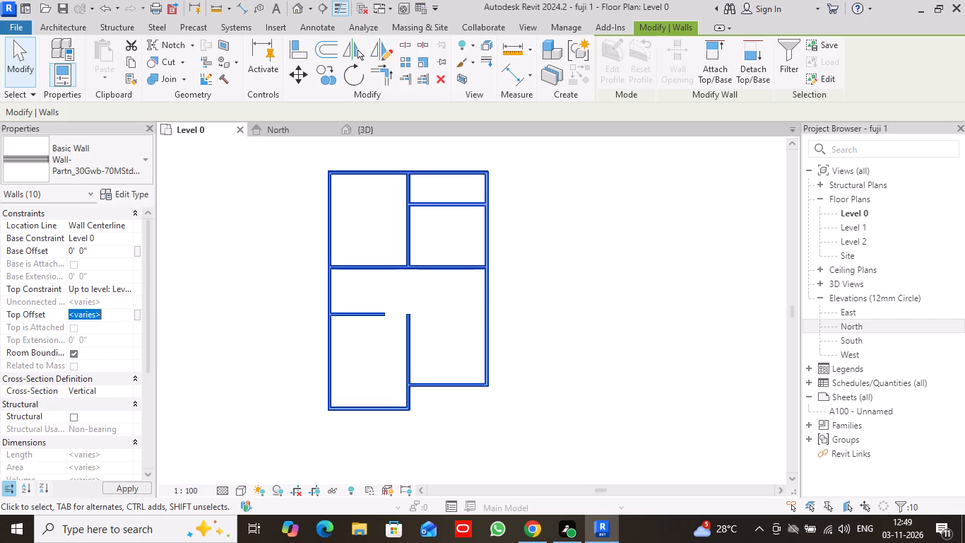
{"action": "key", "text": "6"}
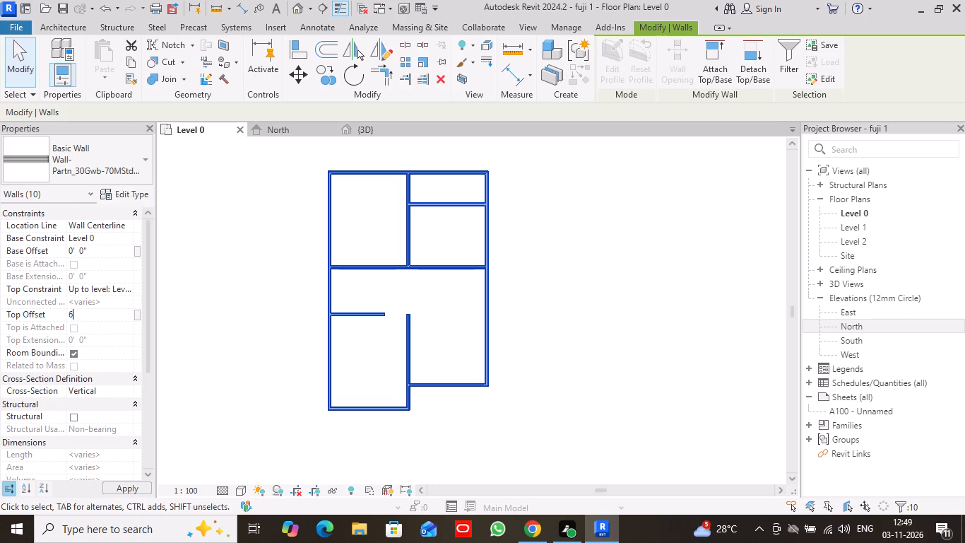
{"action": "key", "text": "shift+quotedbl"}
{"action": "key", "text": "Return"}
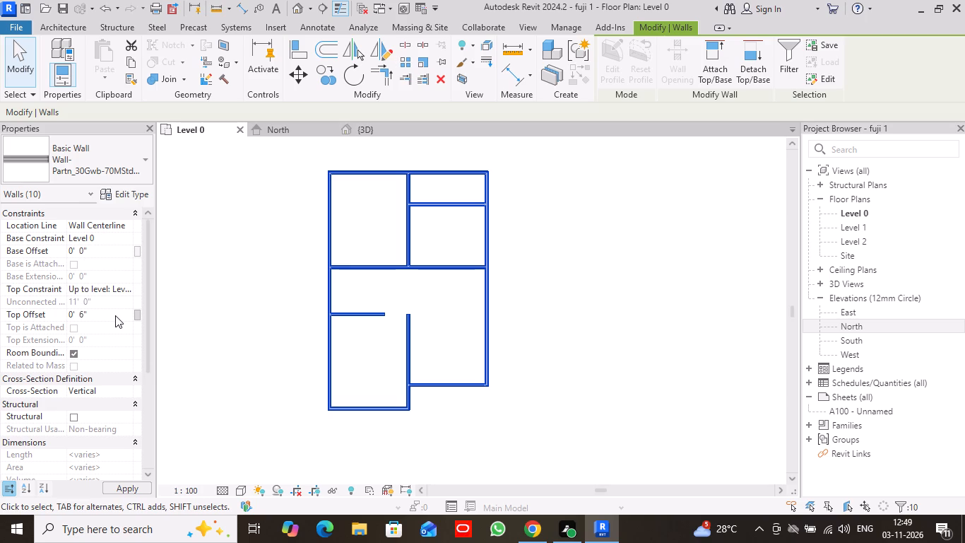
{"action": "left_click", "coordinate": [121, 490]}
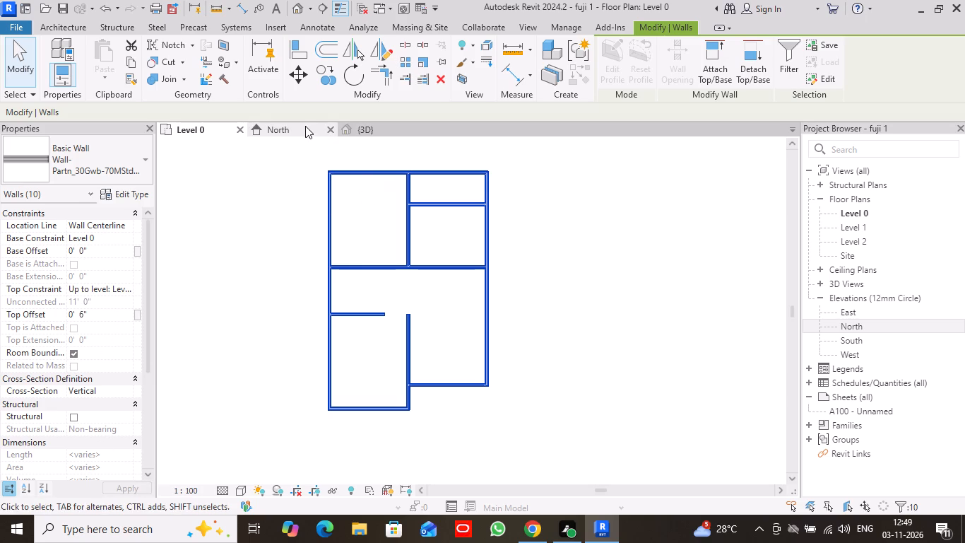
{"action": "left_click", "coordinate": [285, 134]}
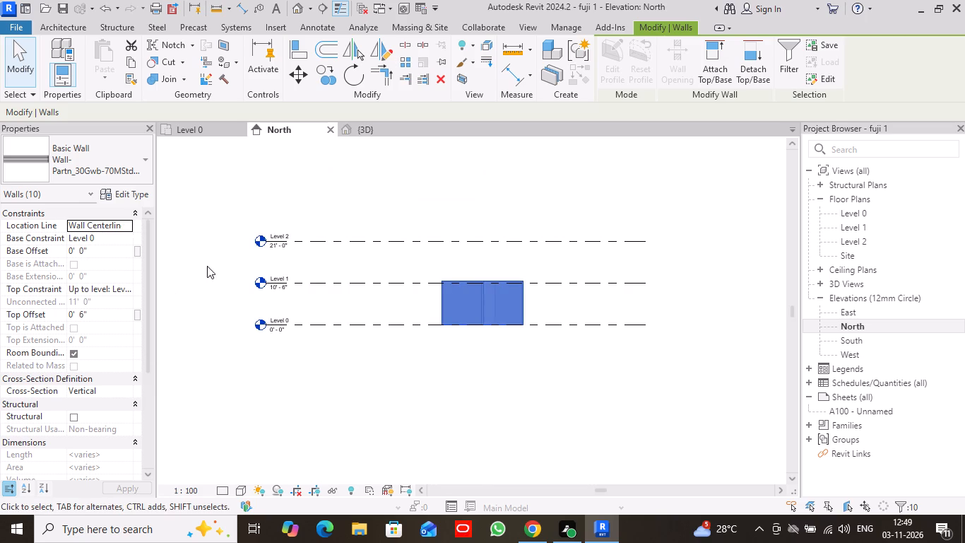
Set the base offset of all the walls on the Level 0 plan to 6".
{"action": "left_click", "coordinate": [227, 129]}
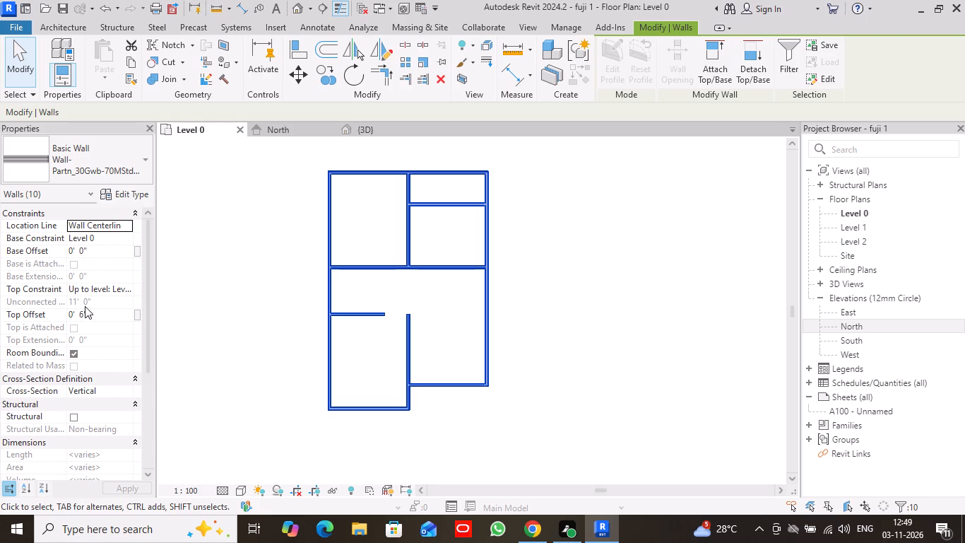
{"action": "left_click", "coordinate": [91, 250]}
{"action": "left_click_drag", "start_coordinate": [91, 250], "coordinate": [40, 250]}
{"action": "left_click_drag", "start_coordinate": [40, 250], "coordinate": [40, 250]}
{"action": "key", "text": "6"}
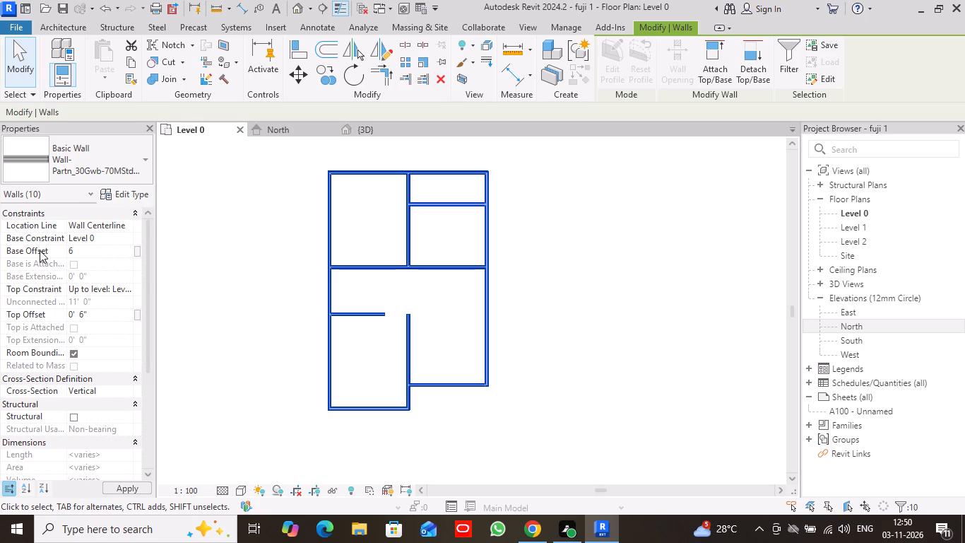
{"action": "key", "text": "shift+quotedbl"}
{"action": "key", "text": "Return"}
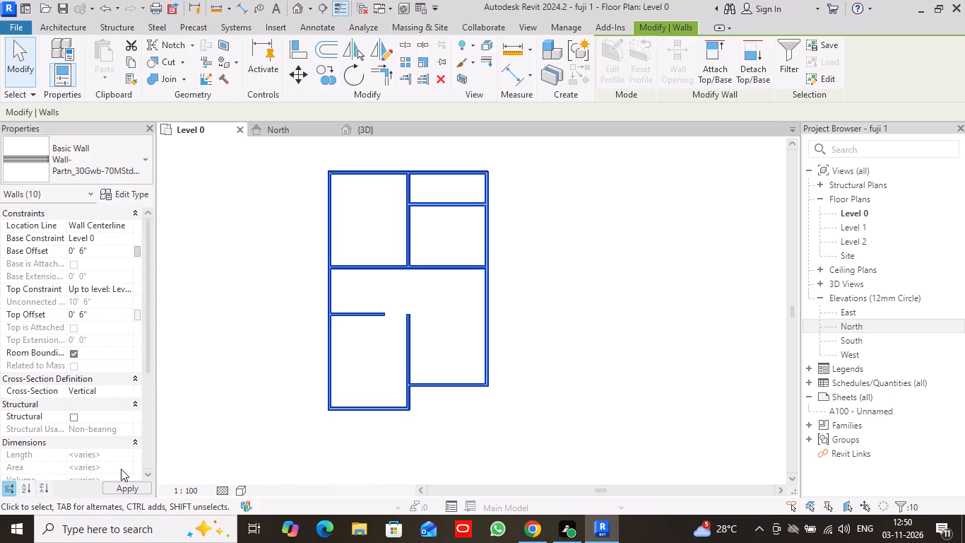
Set the top offset of all the selected walls to 0 and check their height in the North elevation.
{"action": "left_click", "coordinate": [92, 315]}
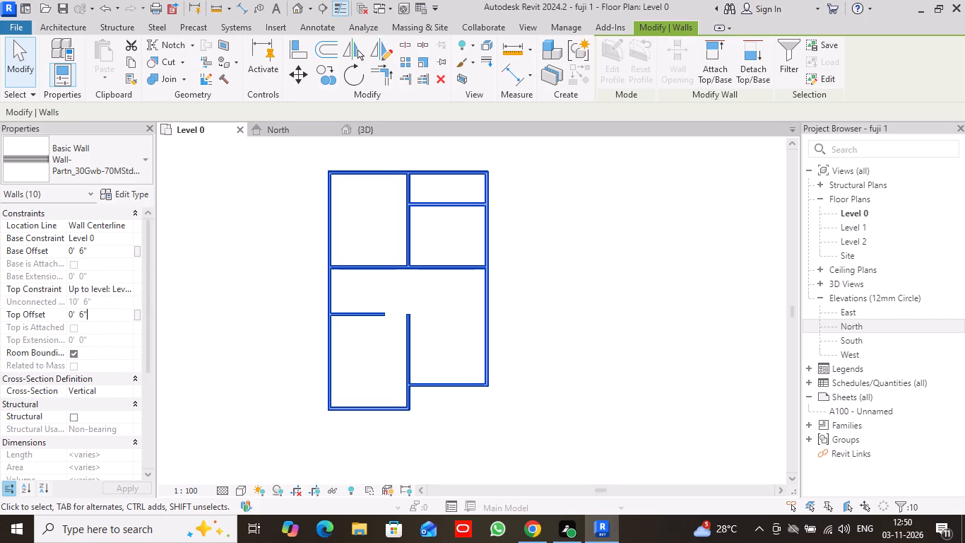
{"action": "key", "text": "BackSpace"}
{"action": "key", "text": "BackSpace"}
{"action": "key", "text": "BackSpace"}
{"action": "key", "text": "BackSpace"}
{"action": "key", "text": "BackSpace"}
{"action": "key", "text": "BackSpace"}
{"action": "key", "text": "BackSpace"}
{"action": "key", "text": "BackSpace"}
{"action": "key", "text": "BackSpace"}
{"action": "key", "text": "BackSpace"}
{"action": "key", "text": "BackSpace"}
{"action": "key", "text": "BackSpace"}
{"action": "key", "text": "BackSpace"}
{"action": "key", "text": "BackSpace"}
{"action": "key", "text": "BackSpace"}
{"action": "key", "text": "0"}
{"action": "key", "text": "Return"}
{"action": "left_click", "coordinate": [131, 489]}
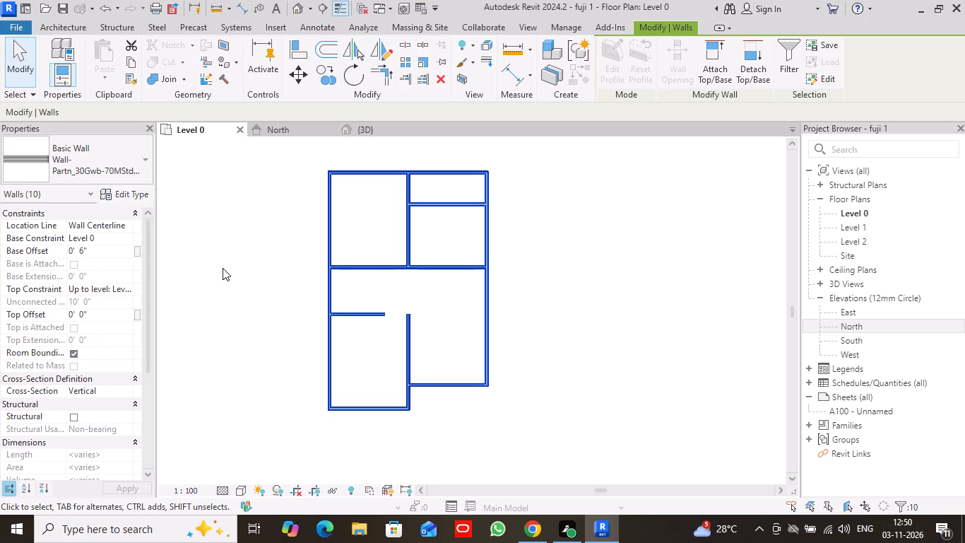
{"action": "left_click", "coordinate": [294, 131]}
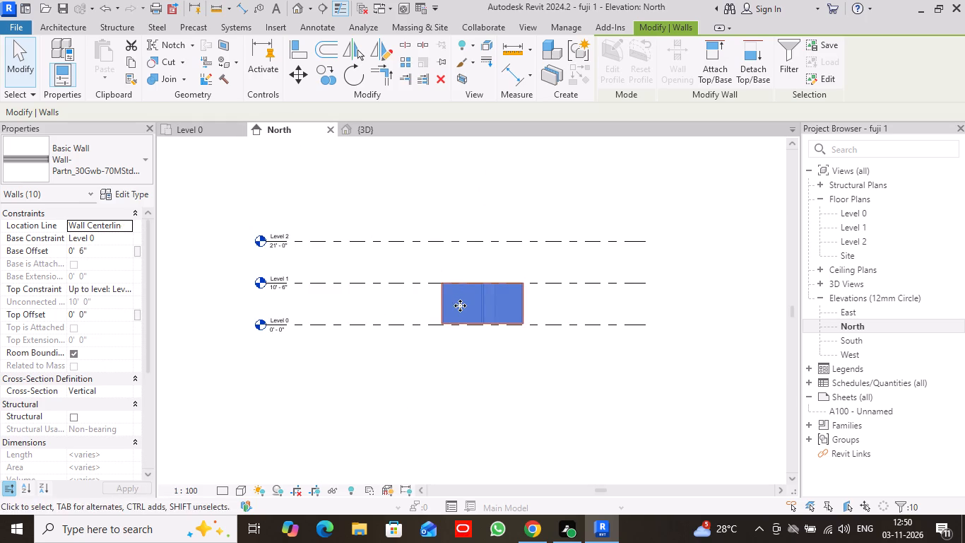
{"action": "scroll", "coordinate": [492, 352], "scroll_direction": "up", "scroll_amount": 5}
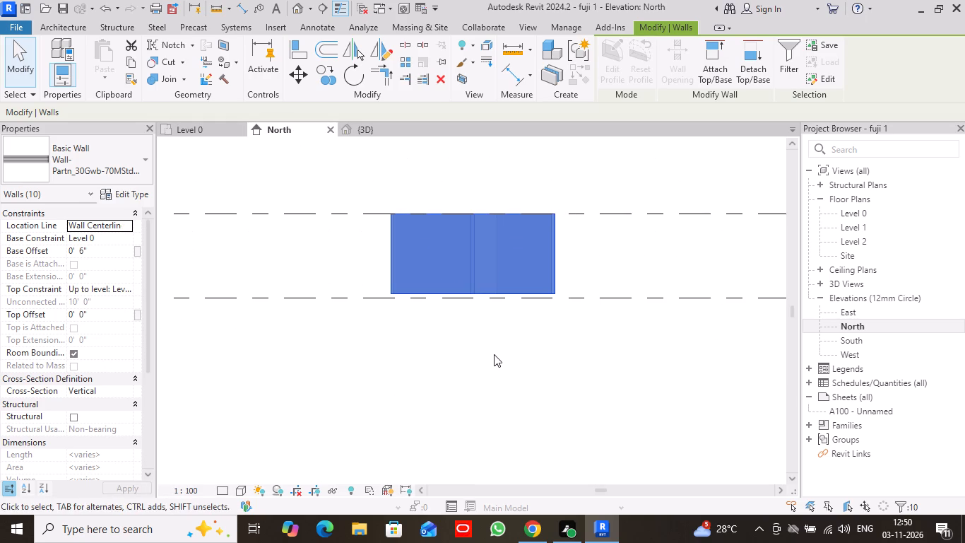
Undo the last two offset changes made to the walls.
{"action": "scroll", "coordinate": [494, 356], "scroll_direction": "down", "scroll_amount": 2}
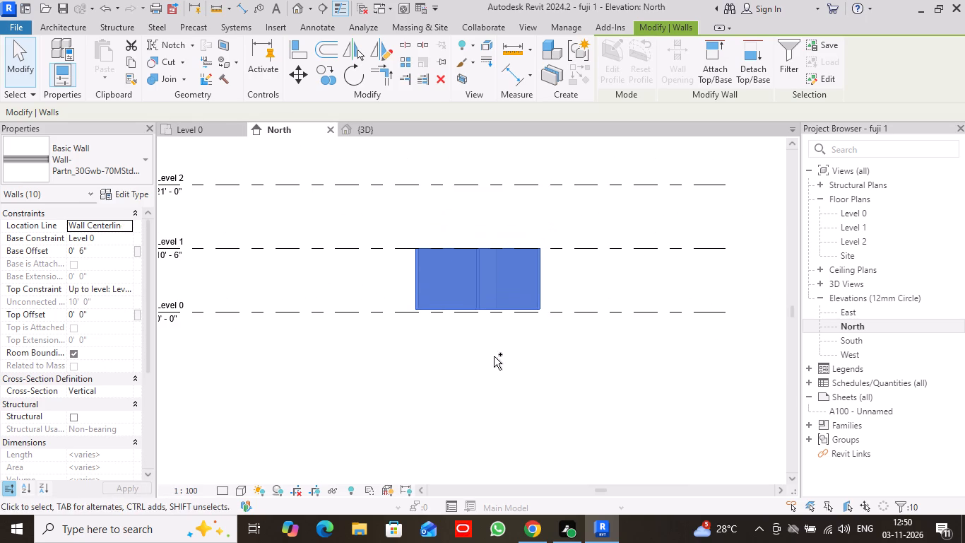
{"action": "key", "text": "ctrl+z"}
{"action": "key", "text": "ctrl+z"}
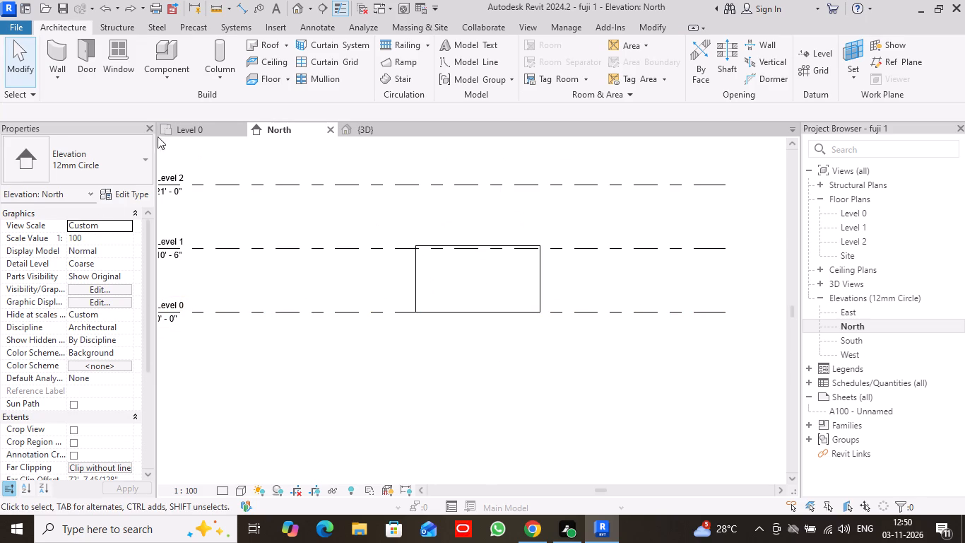
Select all the walls on the Level 0 plan and set their top offset to -6".
{"action": "left_click", "coordinate": [194, 122]}
{"action": "left_click", "coordinate": [215, 129]}
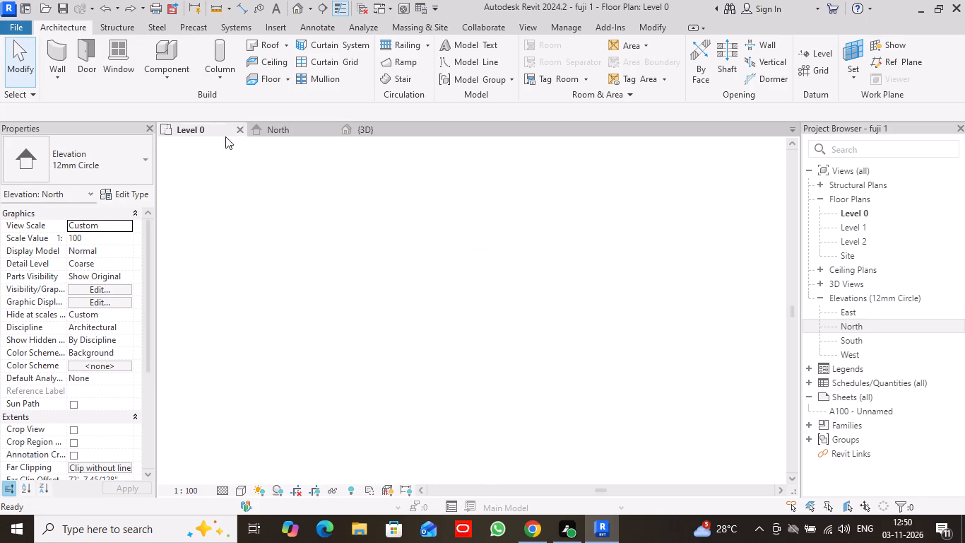
{"action": "scroll", "coordinate": [514, 377], "scroll_direction": "down", "scroll_amount": 4}
{"action": "left_click_drag", "start_coordinate": [521, 419], "coordinate": [483, 326]}
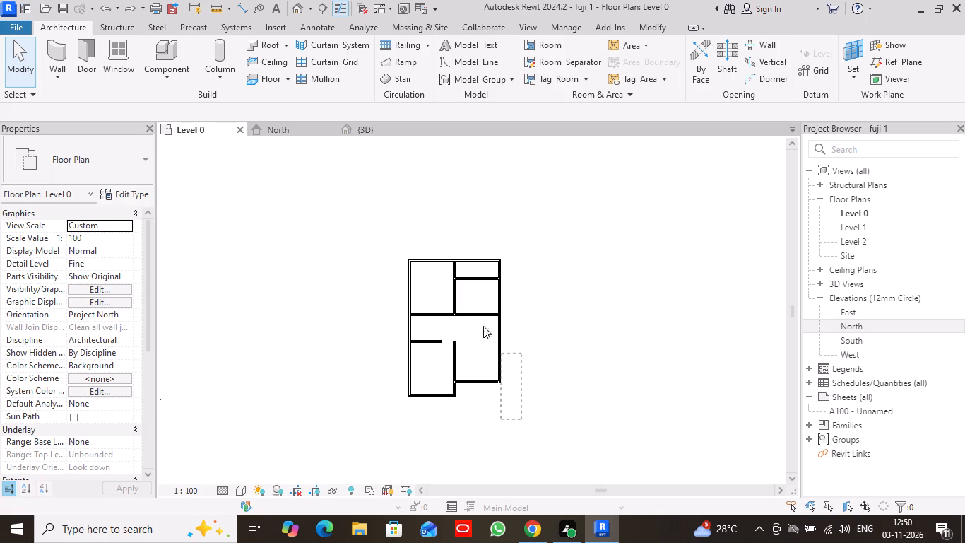
{"action": "left_click_drag", "start_coordinate": [483, 326], "coordinate": [383, 223]}
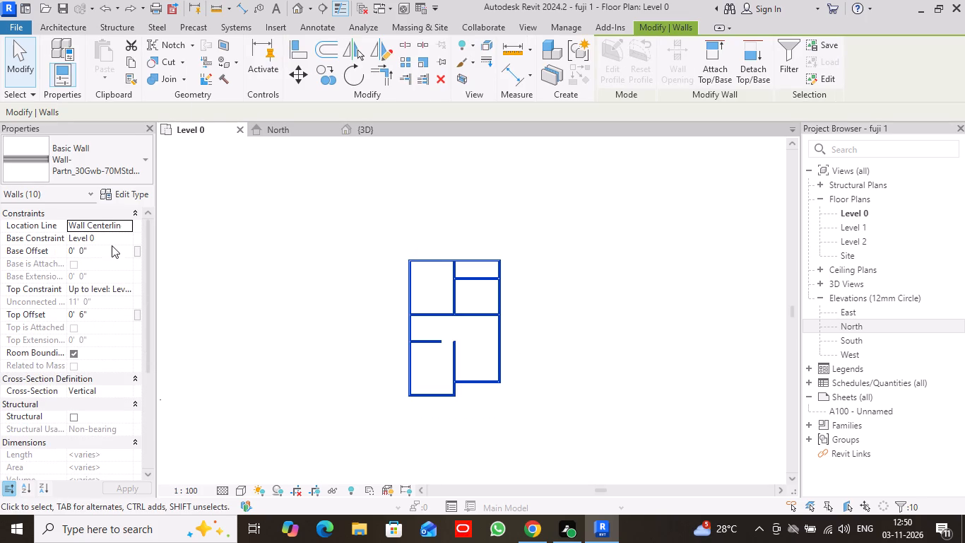
{"action": "left_click", "coordinate": [129, 286]}
{"action": "left_click", "coordinate": [130, 322]}
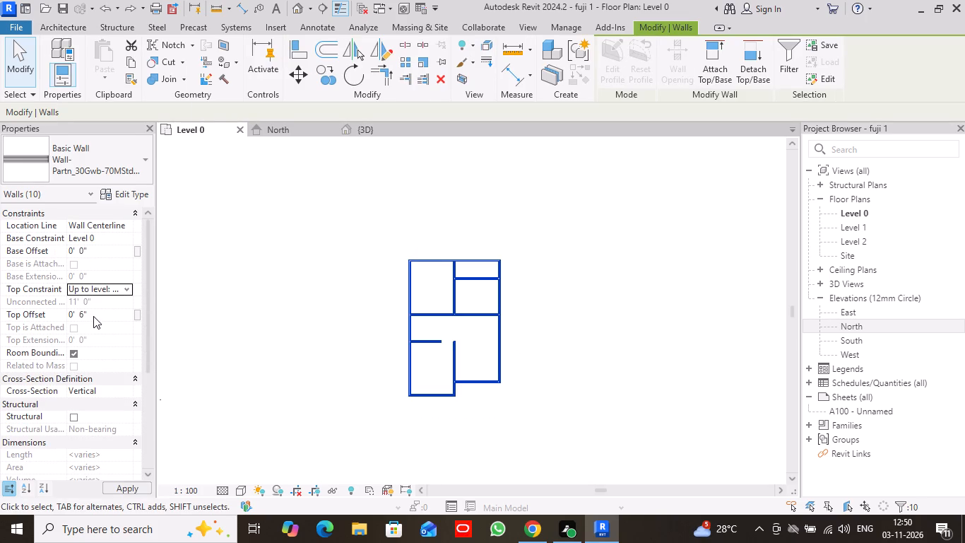
{"action": "left_click_drag", "start_coordinate": [95, 314], "coordinate": [77, 314]}
{"action": "left_click_drag", "start_coordinate": [86, 312], "coordinate": [61, 314]}
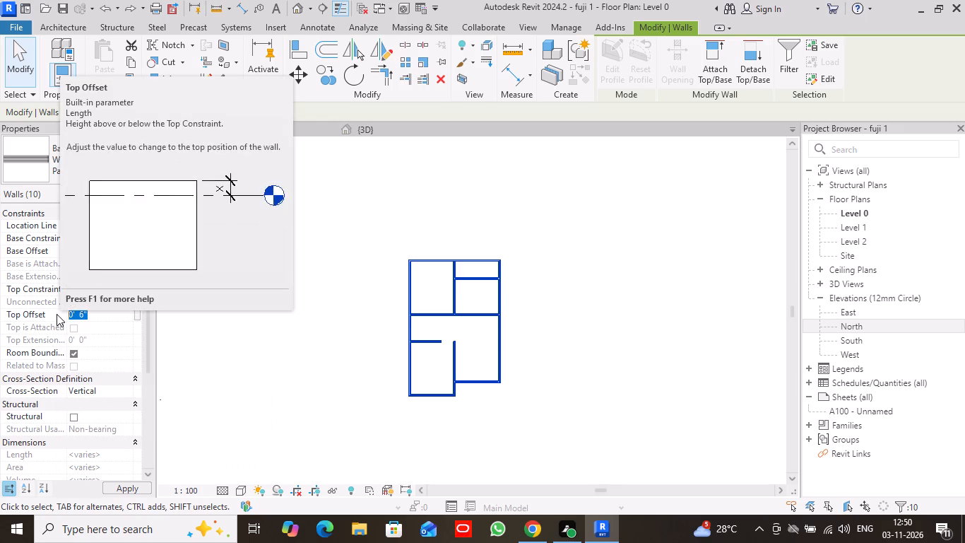
{"action": "key", "text": "minus"}
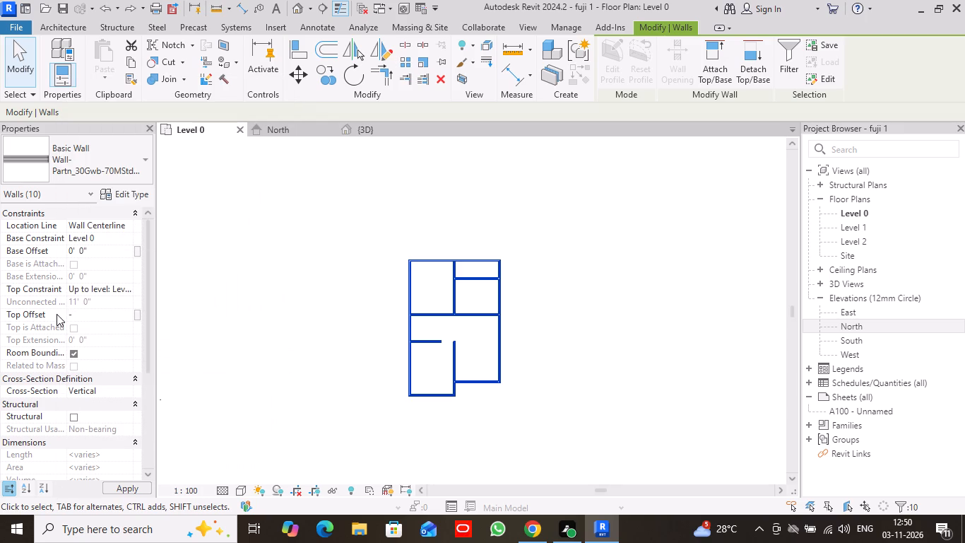
{"action": "key", "text": "6"}
{"action": "key", "text": "shift+quotedbl"}
{"action": "key", "text": "Return"}
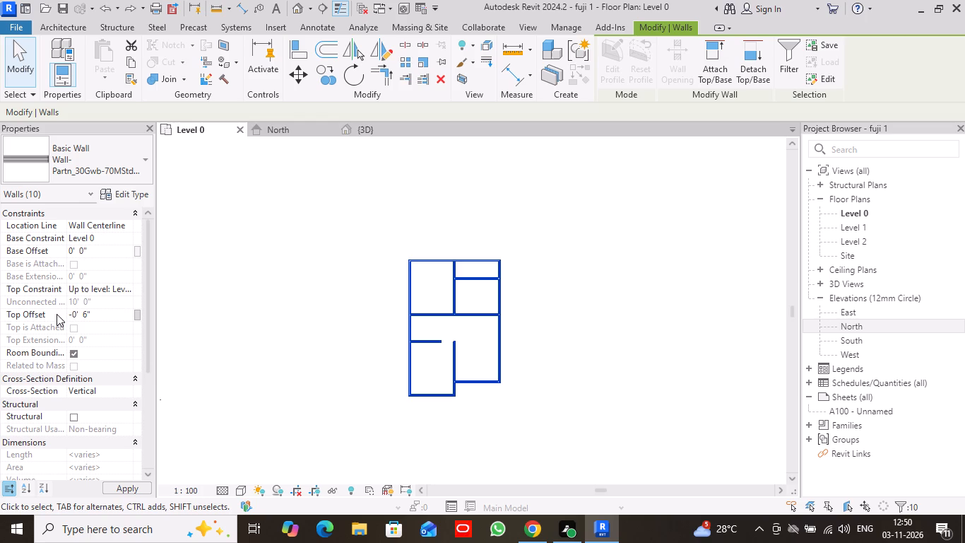
{"action": "left_click", "coordinate": [136, 484]}
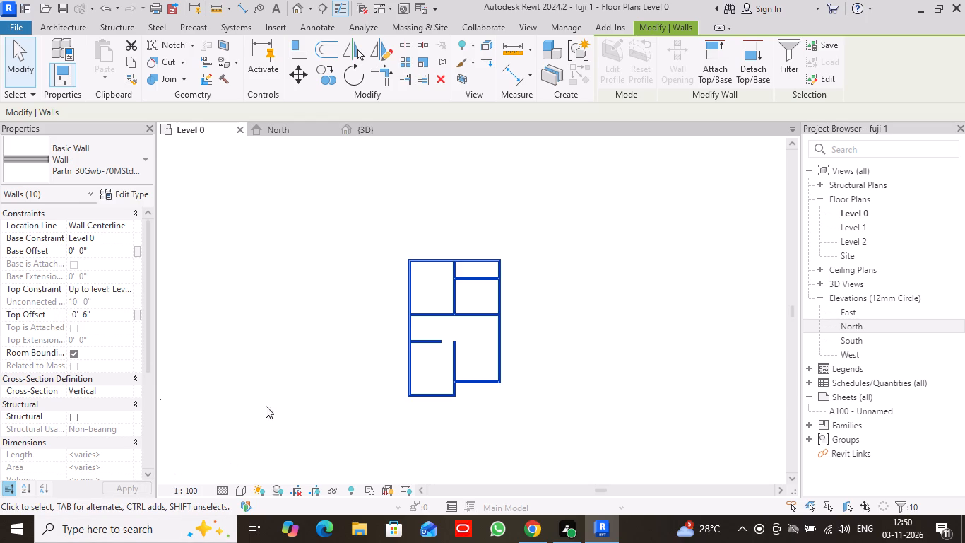
Check the walls' height against the levels in the North elevation, then return to the Level 0 plan with nothing selected.
{"action": "left_click", "coordinate": [309, 133]}
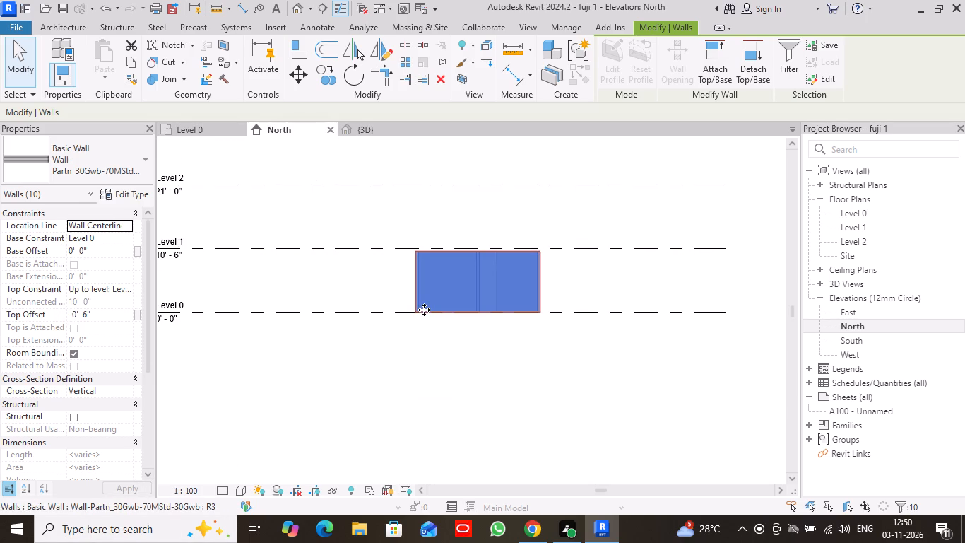
{"action": "scroll", "coordinate": [424, 310], "scroll_direction": "down", "scroll_amount": 1}
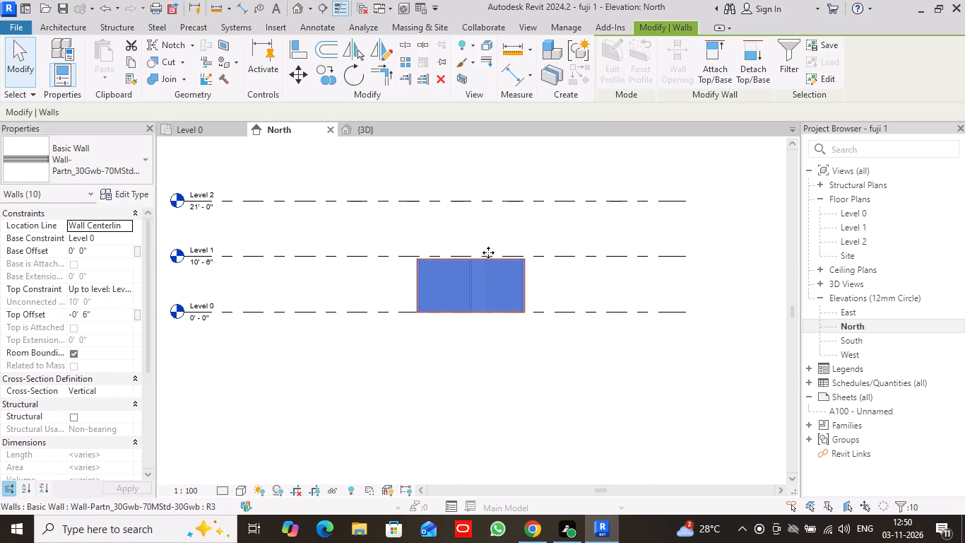
{"action": "left_click", "coordinate": [220, 129]}
{"action": "scroll", "coordinate": [472, 325], "scroll_direction": "up", "scroll_amount": 4}
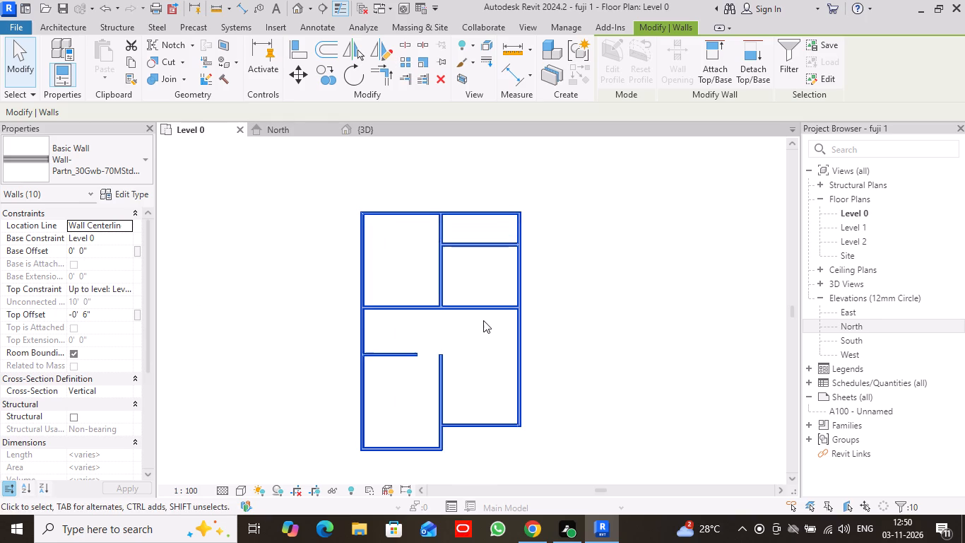
{"action": "middle_click_drag", "start_coordinate": [557, 334], "coordinate": [573, 300]}
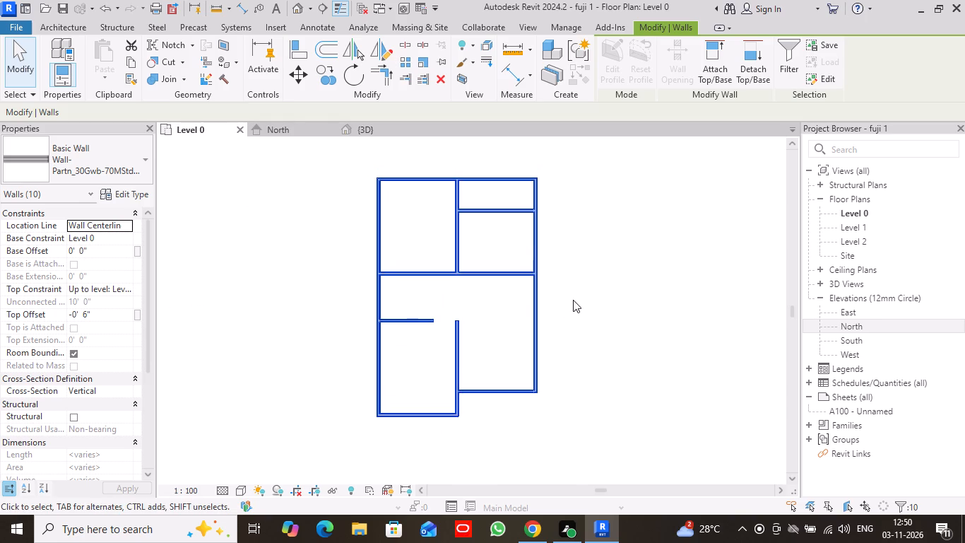
{"action": "scroll", "coordinate": [573, 300], "scroll_direction": "down", "scroll_amount": 1}
{"action": "left_click", "coordinate": [177, 286]}
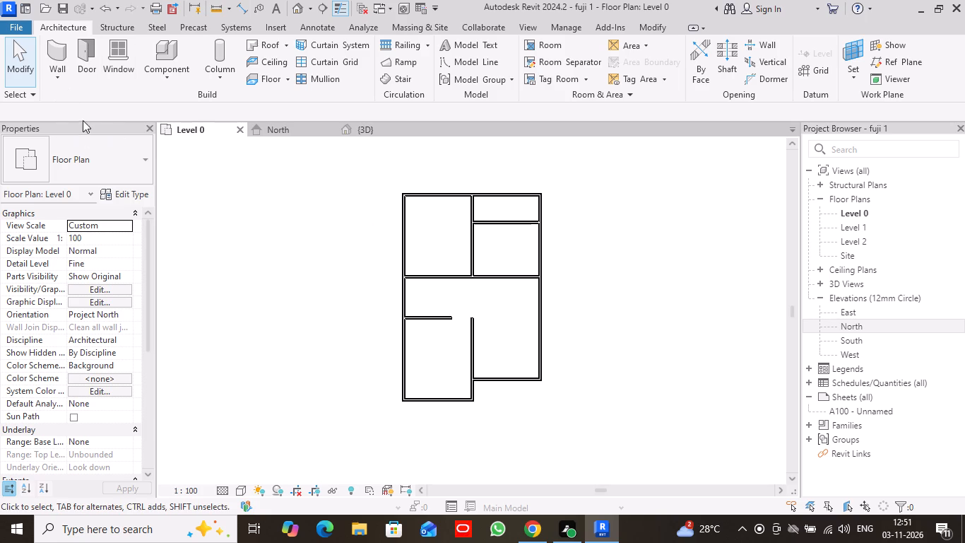
Start the Window tool and browse the US family library to its Windows folder for loading a family.
{"action": "left_click", "coordinate": [120, 63]}
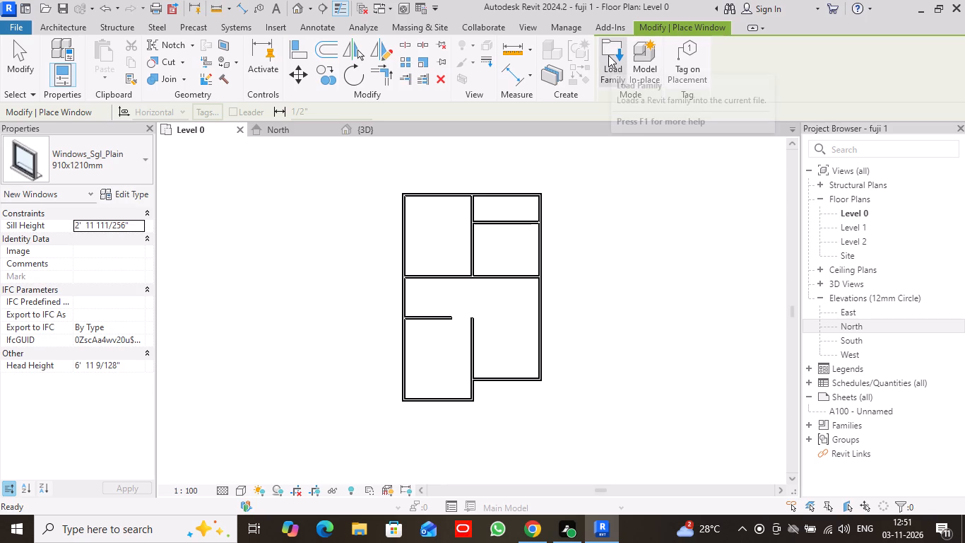
{"action": "left_click", "coordinate": [608, 55]}
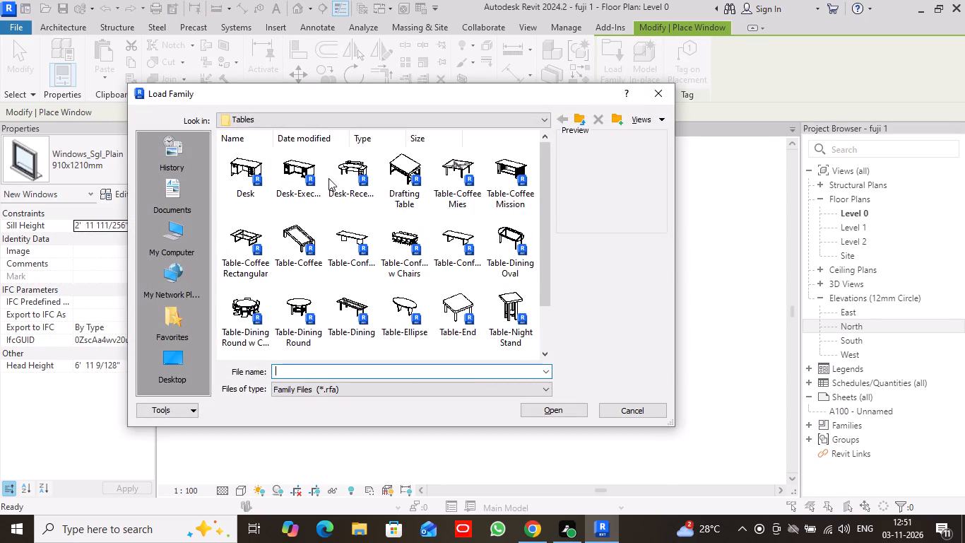
{"action": "left_click", "coordinate": [579, 119]}
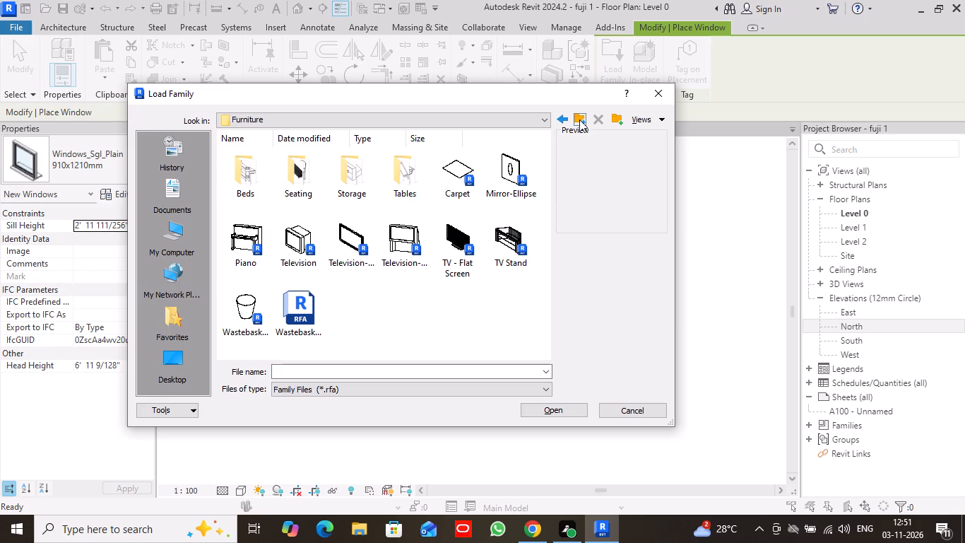
{"action": "left_click", "coordinate": [579, 119]}
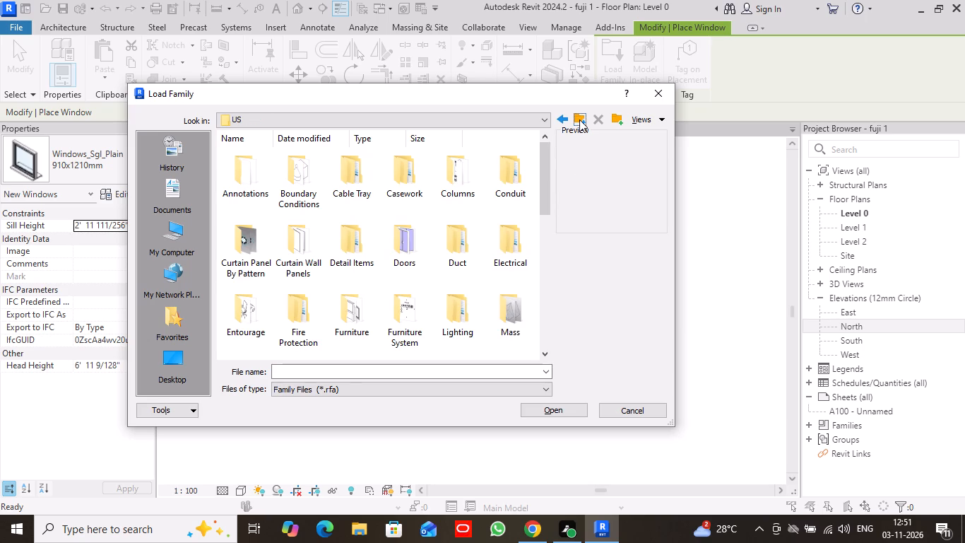
{"action": "scroll", "coordinate": [450, 214], "scroll_direction": "down", "scroll_amount": 2}
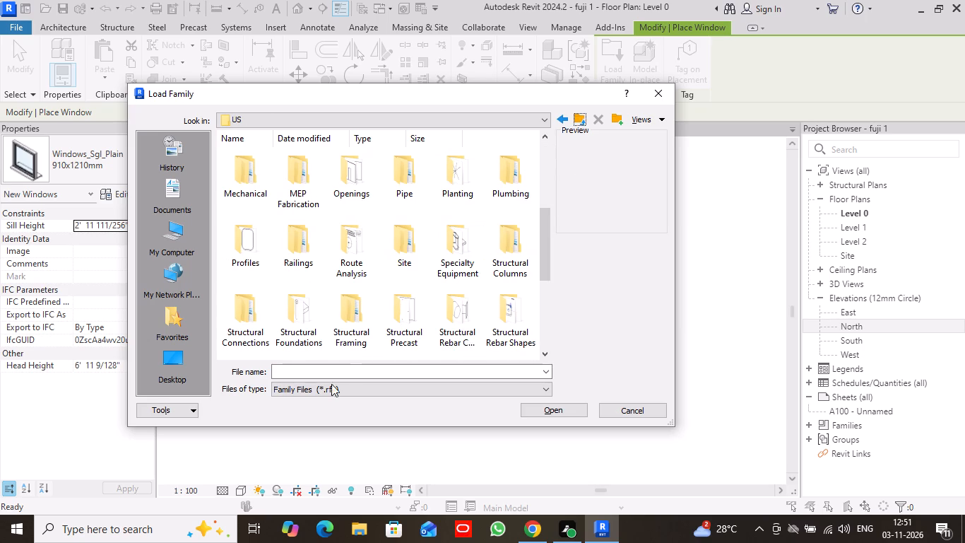
{"action": "left_click", "coordinate": [369, 373]}
{"action": "type", "text": "win"}
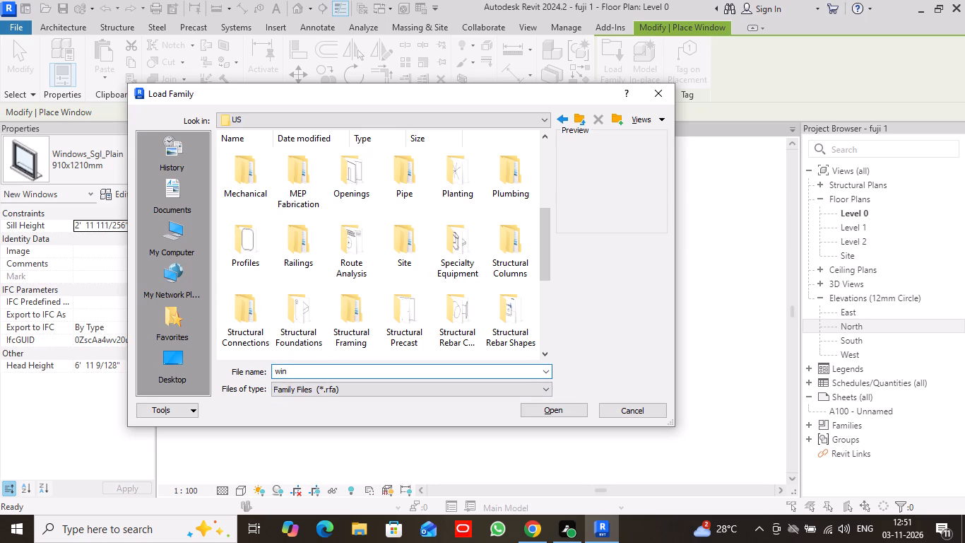
{"action": "type", "text": "do"}
{"action": "type", "text": "ws"}
{"action": "key", "text": "Return"}
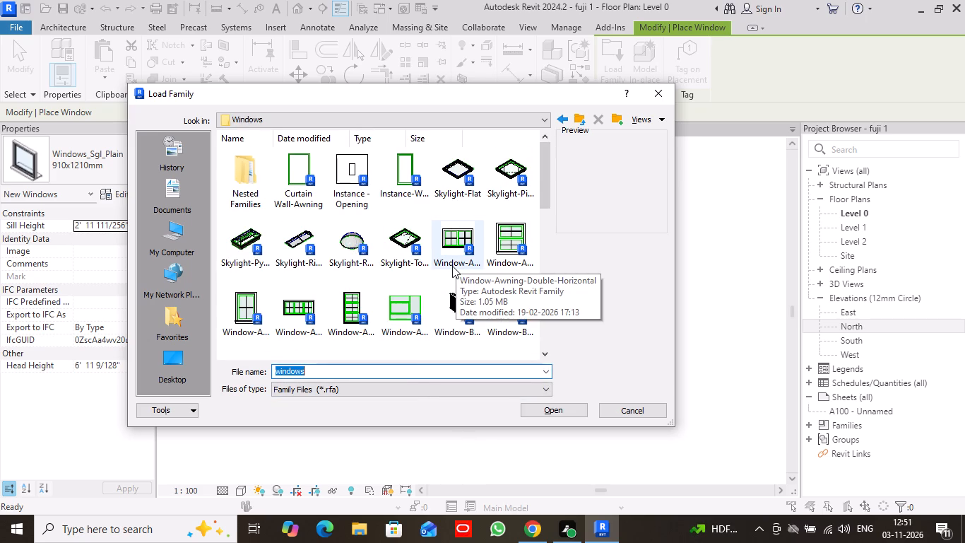
Look through the window families and load Window-Sliding-Double, accepting the default type selection.
{"action": "scroll", "coordinate": [452, 266], "scroll_direction": "down", "scroll_amount": 2}
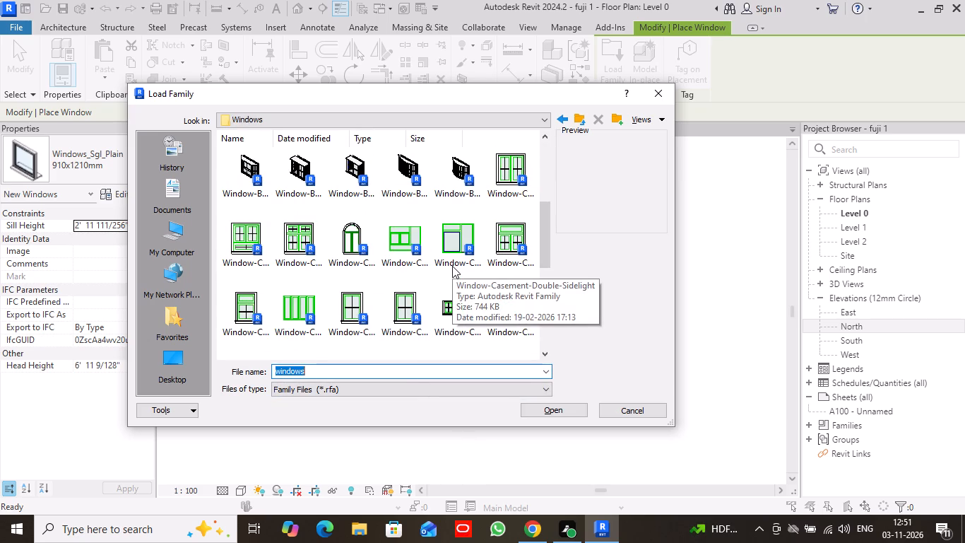
{"action": "scroll", "coordinate": [457, 267], "scroll_direction": "down", "scroll_amount": 1}
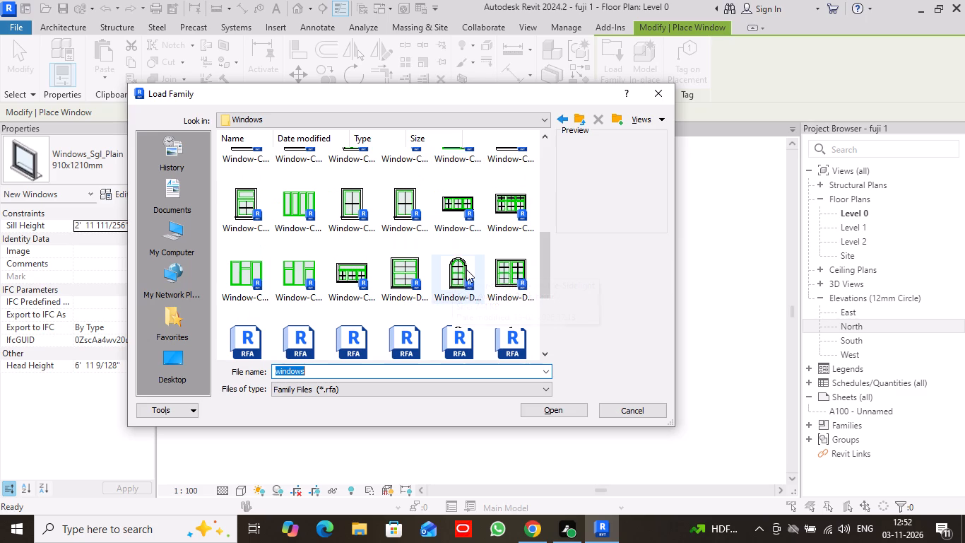
{"action": "scroll", "coordinate": [466, 269], "scroll_direction": "down", "scroll_amount": 2}
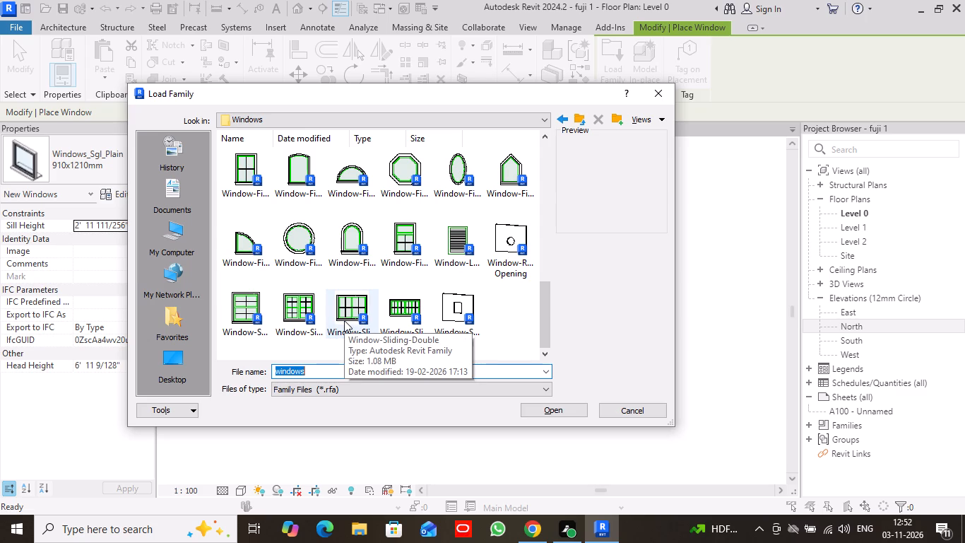
{"action": "scroll", "coordinate": [381, 270], "scroll_direction": "up", "scroll_amount": 3}
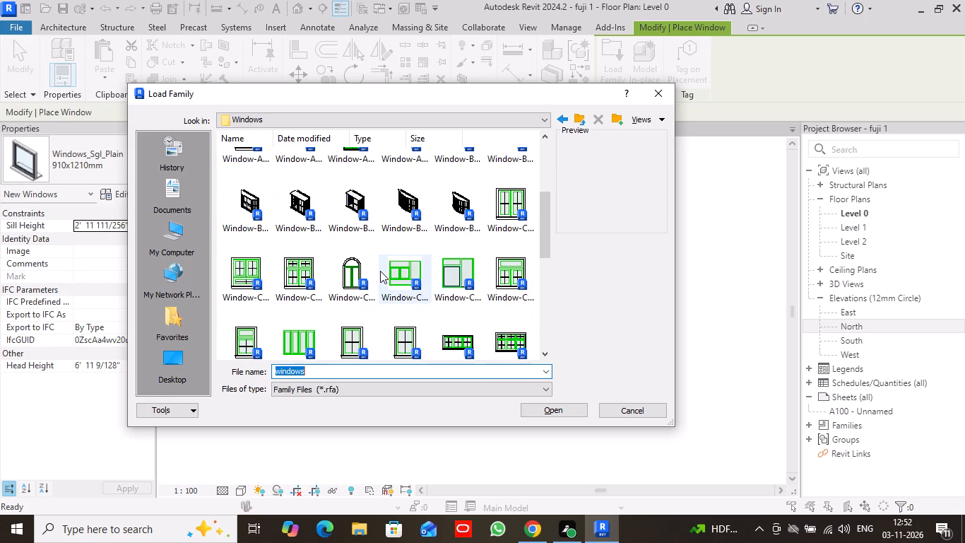
{"action": "scroll", "coordinate": [376, 285], "scroll_direction": "up", "scroll_amount": 3}
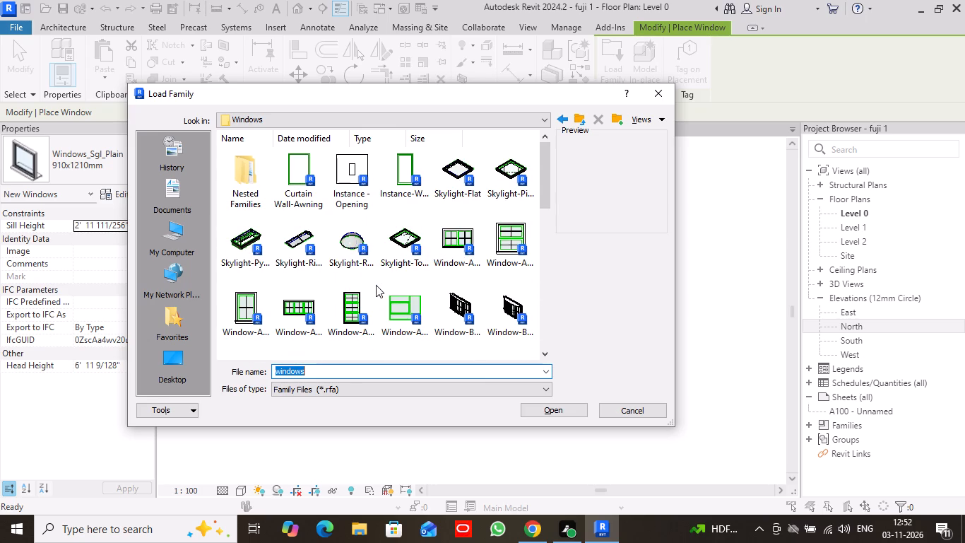
{"action": "scroll", "coordinate": [376, 285], "scroll_direction": "up", "scroll_amount": 4}
{"action": "scroll", "coordinate": [376, 285], "scroll_direction": "down", "scroll_amount": 1}
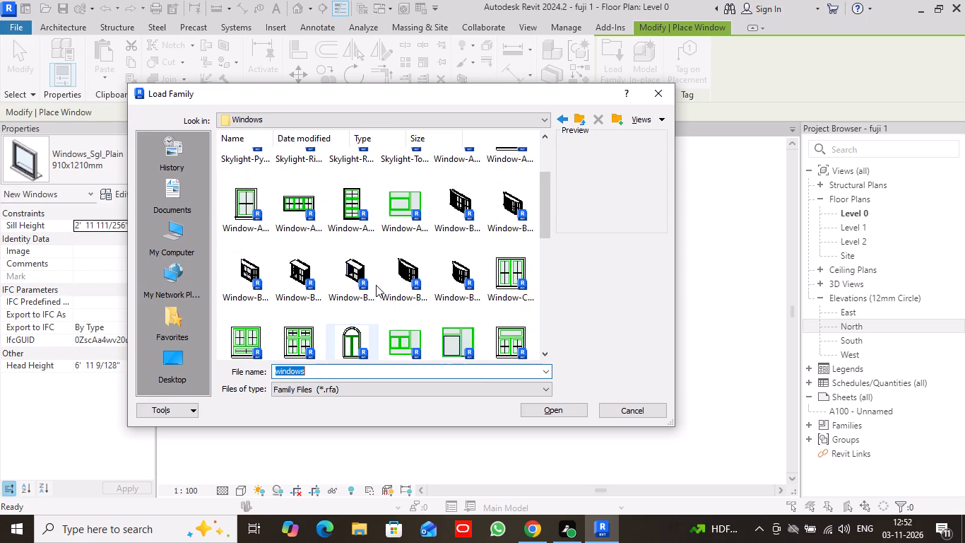
{"action": "scroll", "coordinate": [376, 285], "scroll_direction": "down", "scroll_amount": 2}
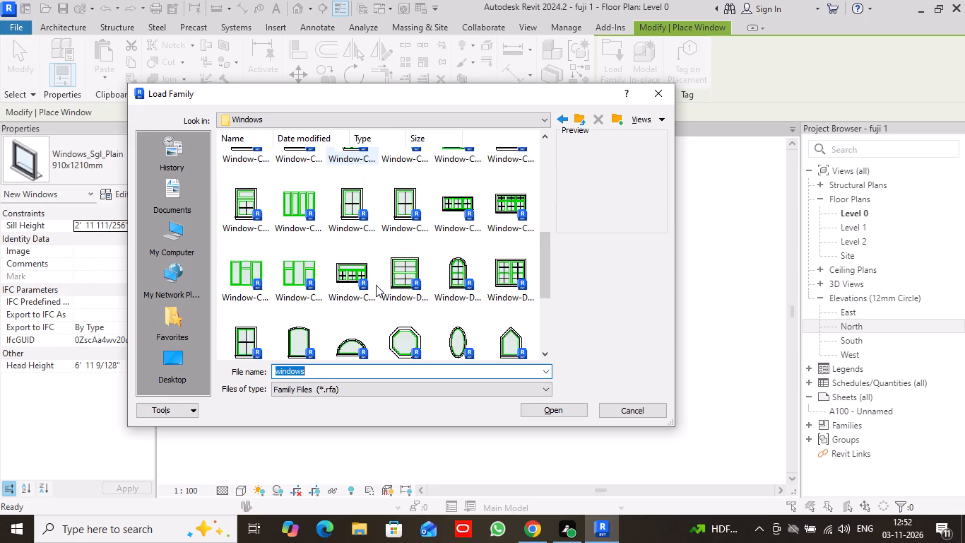
{"action": "scroll", "coordinate": [376, 285], "scroll_direction": "down", "scroll_amount": 4}
{"action": "left_click", "coordinate": [347, 320]}
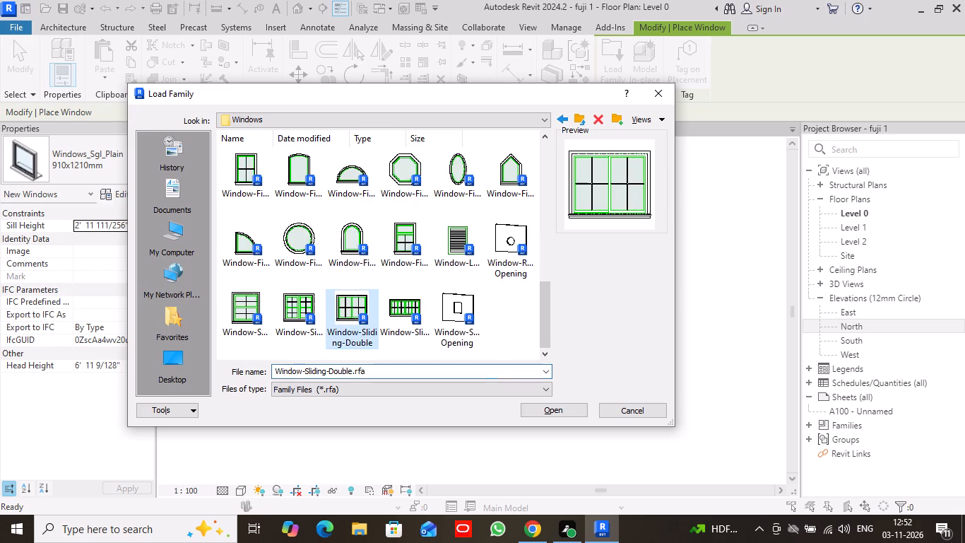
{"action": "left_click", "coordinate": [565, 409]}
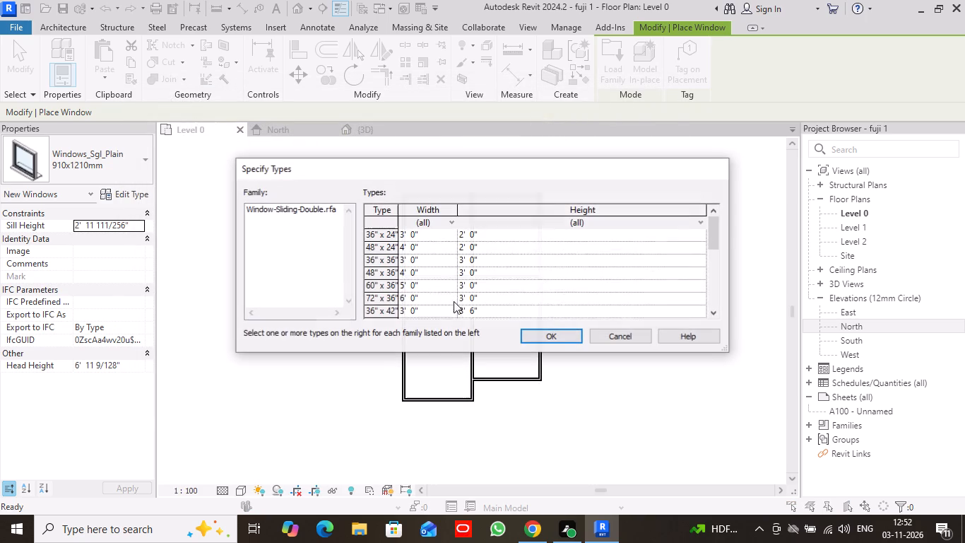
{"action": "left_click", "coordinate": [546, 336]}
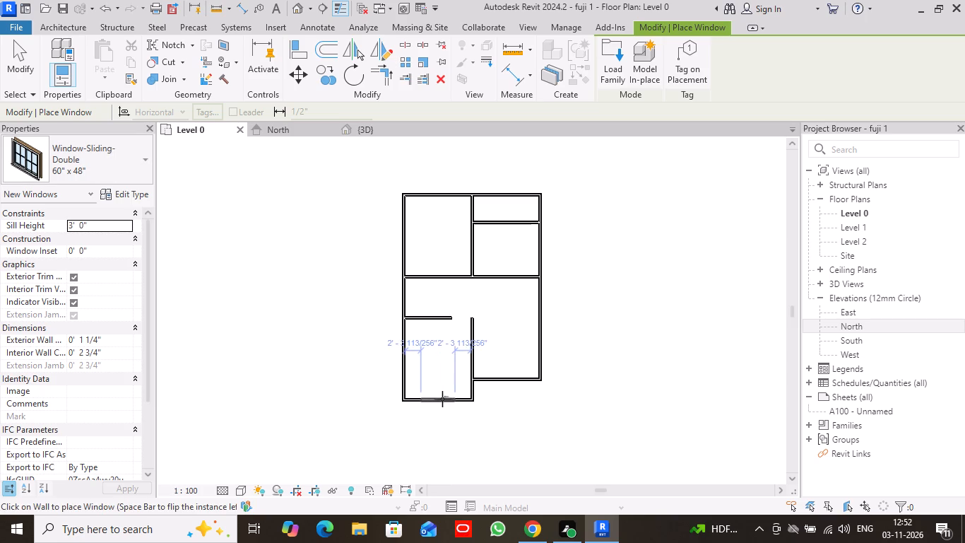
Set the Level 0 plan's detail level to Fine.
{"action": "left_click", "coordinate": [225, 492]}
{"action": "left_click", "coordinate": [244, 476]}
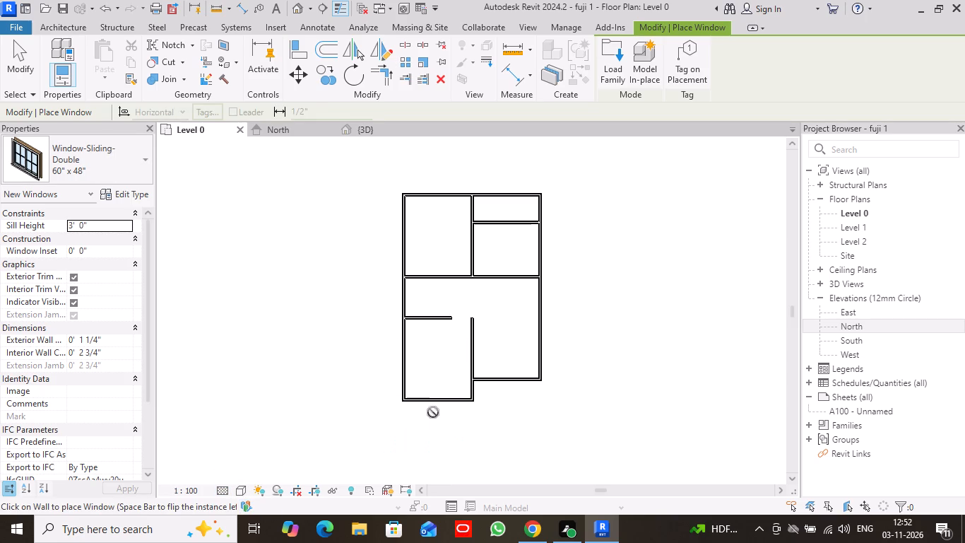
Place two 60" x 48" Window-Sliding-Double windows in the two south walls, about 2' 0" and 0' 6" from their rooms' east walls.
{"action": "scroll", "coordinate": [434, 411], "scroll_direction": "up", "scroll_amount": 2}
{"action": "scroll", "coordinate": [439, 410], "scroll_direction": "down", "scroll_amount": 1}
{"action": "scroll", "coordinate": [441, 409], "scroll_direction": "up", "scroll_amount": 6}
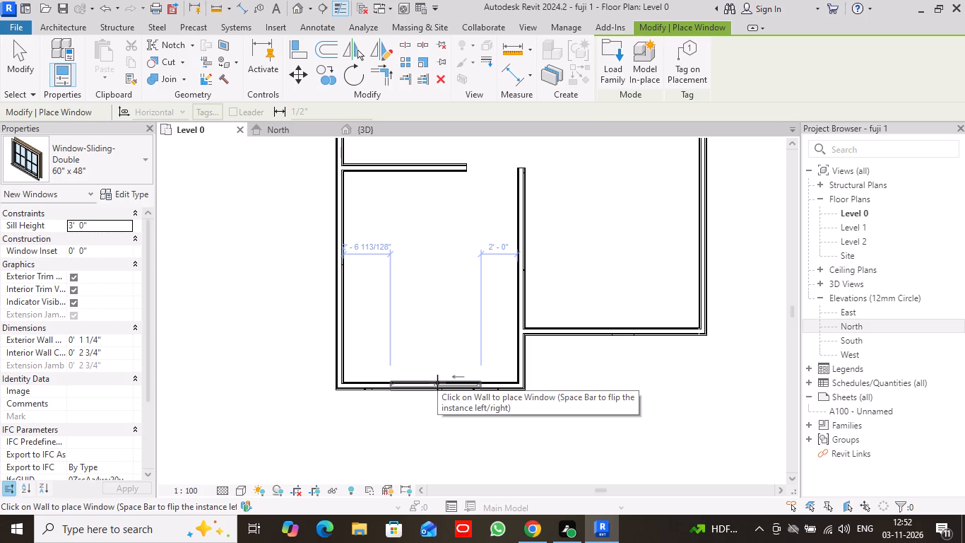
{"action": "left_click", "coordinate": [437, 383]}
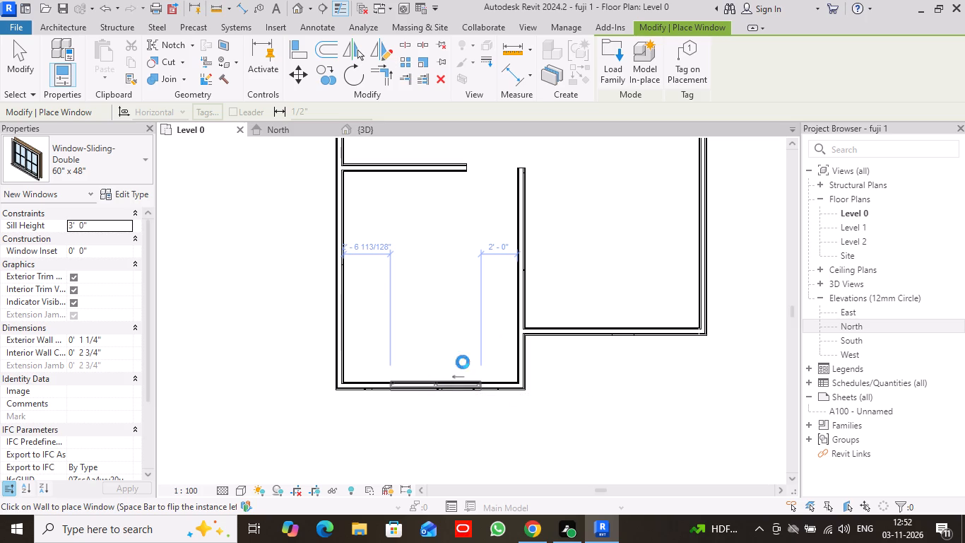
{"action": "left_click", "coordinate": [648, 331]}
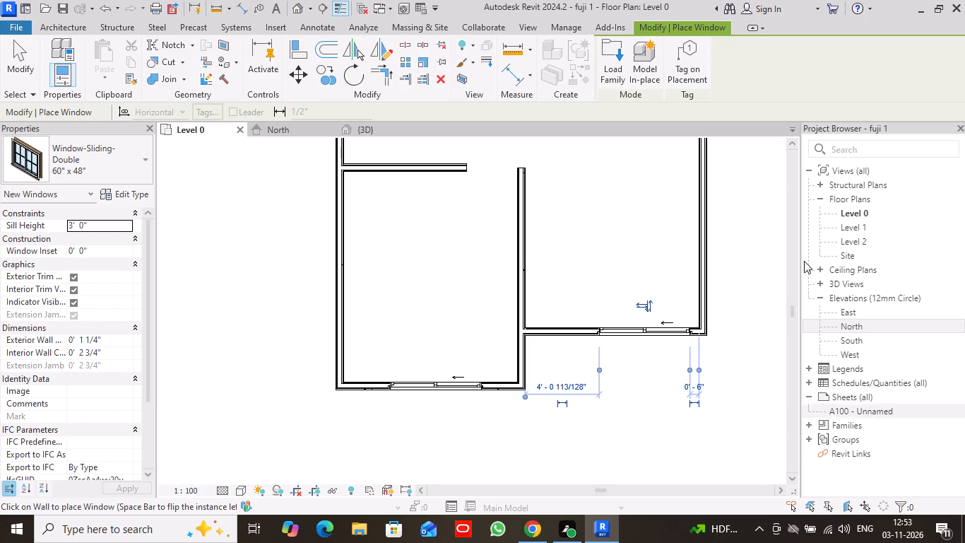
{"action": "left_click", "coordinate": [18, 55]}
Place a 910x1210mm Windows_Sgl_Plain window centred in the north wall of the north-west room.
{"action": "scroll", "coordinate": [665, 280], "scroll_direction": "down", "scroll_amount": 3}
{"action": "middle_click_drag", "start_coordinate": [737, 266], "coordinate": [723, 303]}
{"action": "scroll", "coordinate": [723, 303], "scroll_direction": "up", "scroll_amount": 1}
{"action": "scroll", "coordinate": [709, 266], "scroll_direction": "down", "scroll_amount": 2}
{"action": "middle_click_drag", "start_coordinate": [711, 214], "coordinate": [708, 230]}
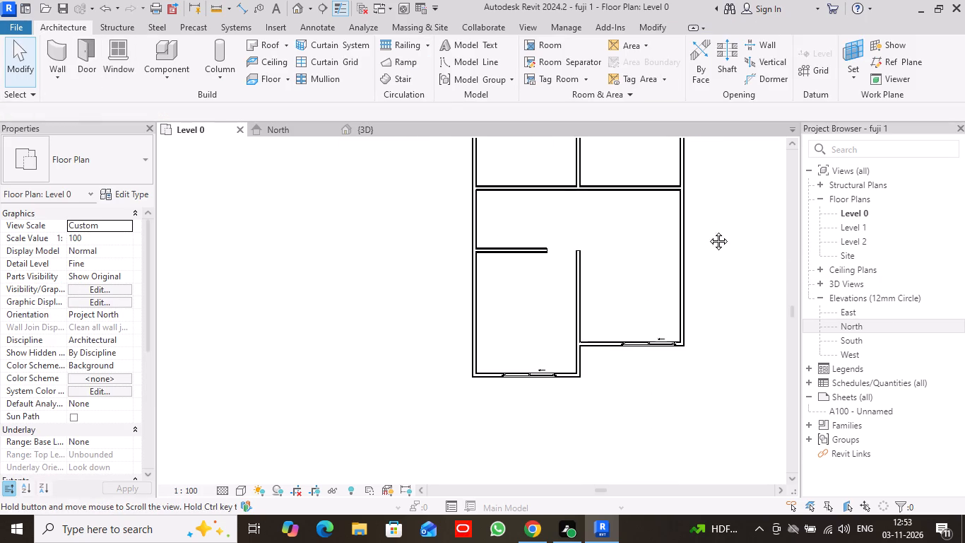
{"action": "middle_click_drag", "start_coordinate": [708, 230], "coordinate": [670, 280]}
{"action": "scroll", "coordinate": [667, 270], "scroll_direction": "down", "scroll_amount": 2}
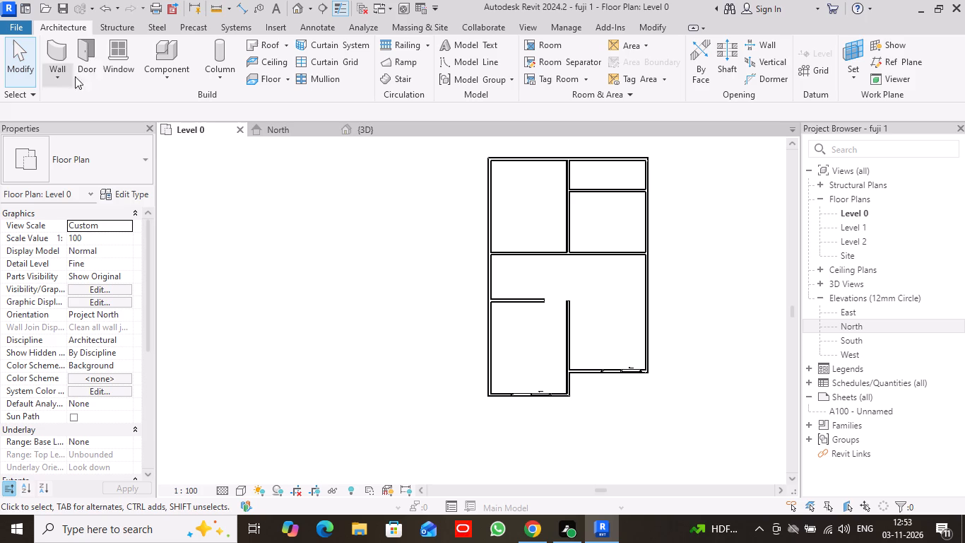
{"action": "left_click", "coordinate": [119, 71]}
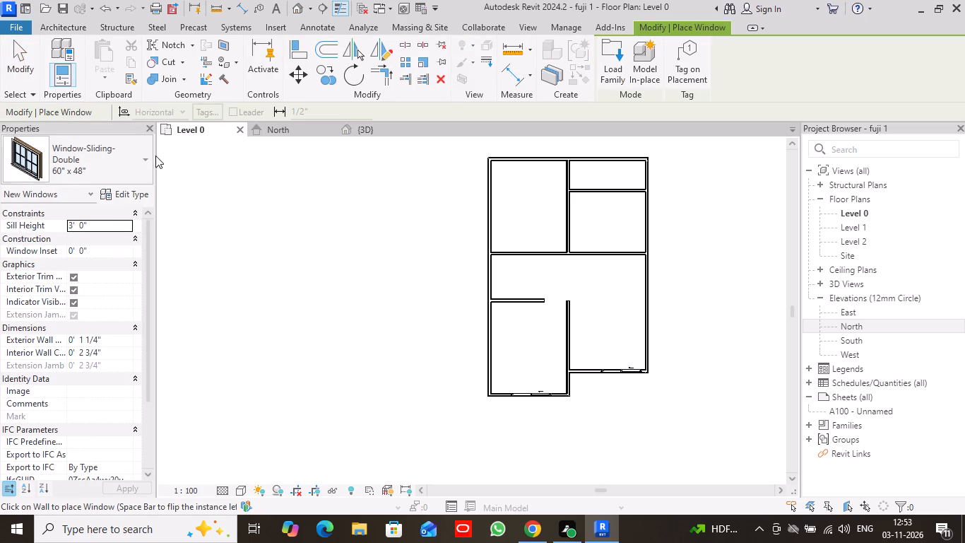
{"action": "left_click", "coordinate": [143, 160]}
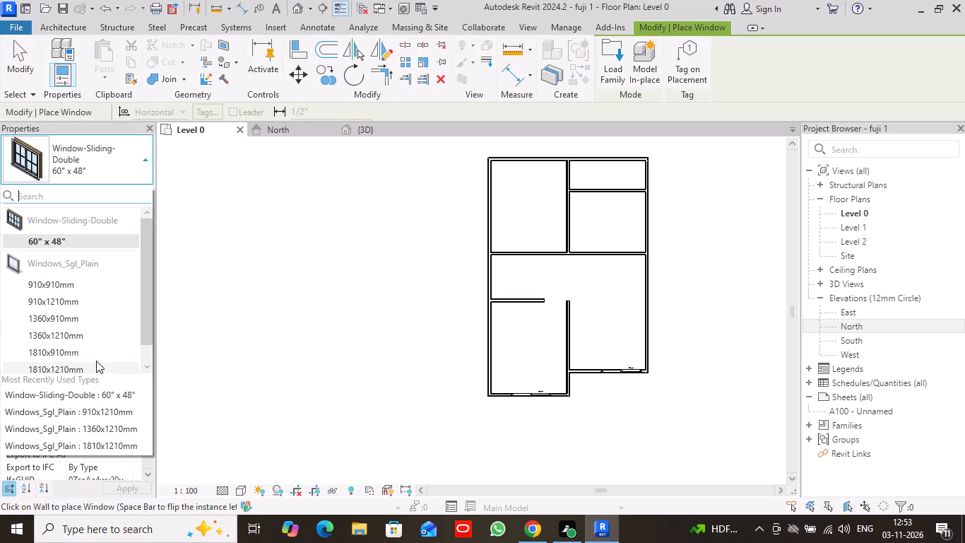
{"action": "double_click", "coordinate": [149, 367]}
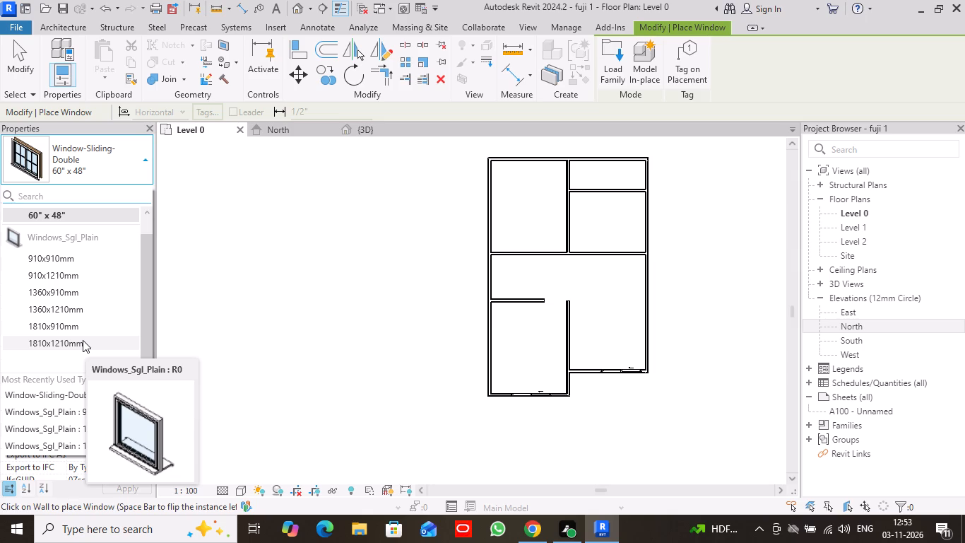
{"action": "left_click", "coordinate": [83, 340]}
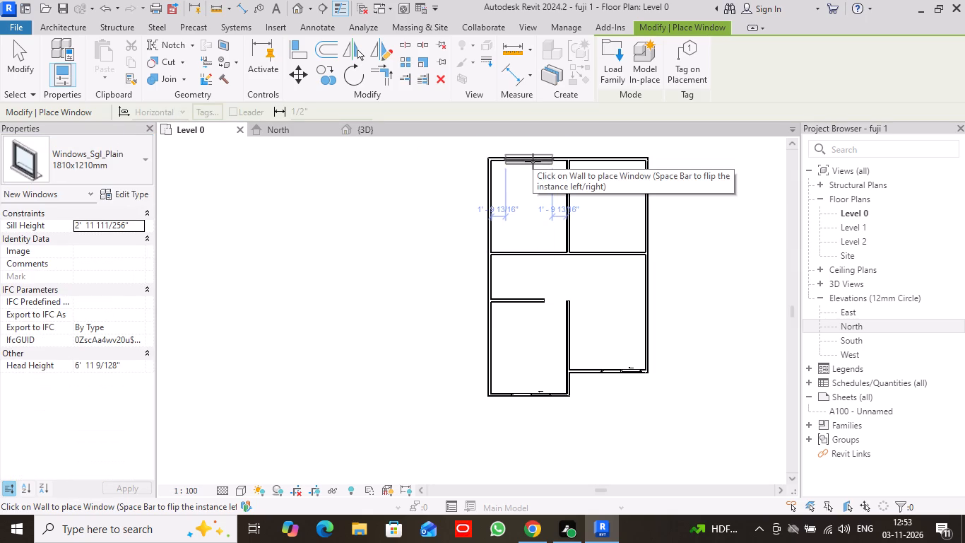
{"action": "left_click", "coordinate": [143, 164]}
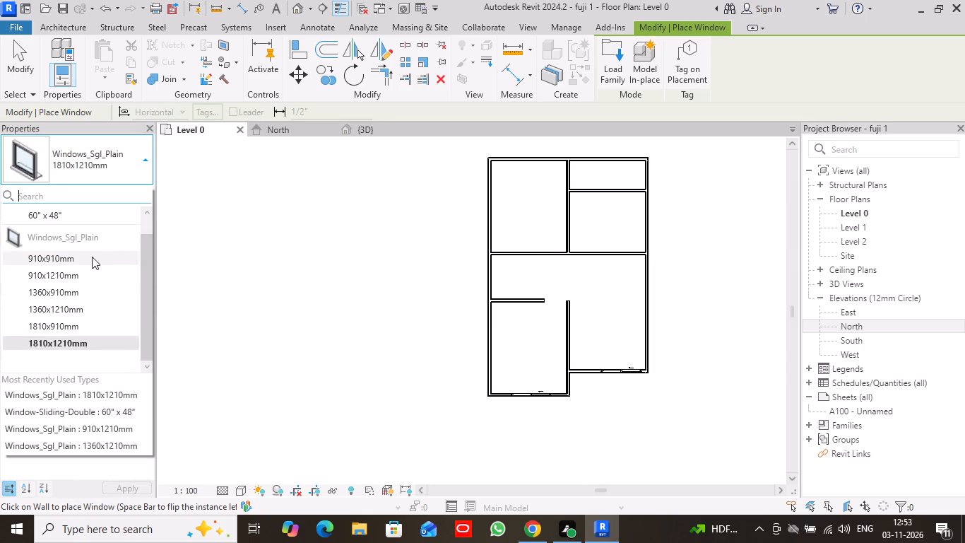
{"action": "left_click", "coordinate": [80, 295]}
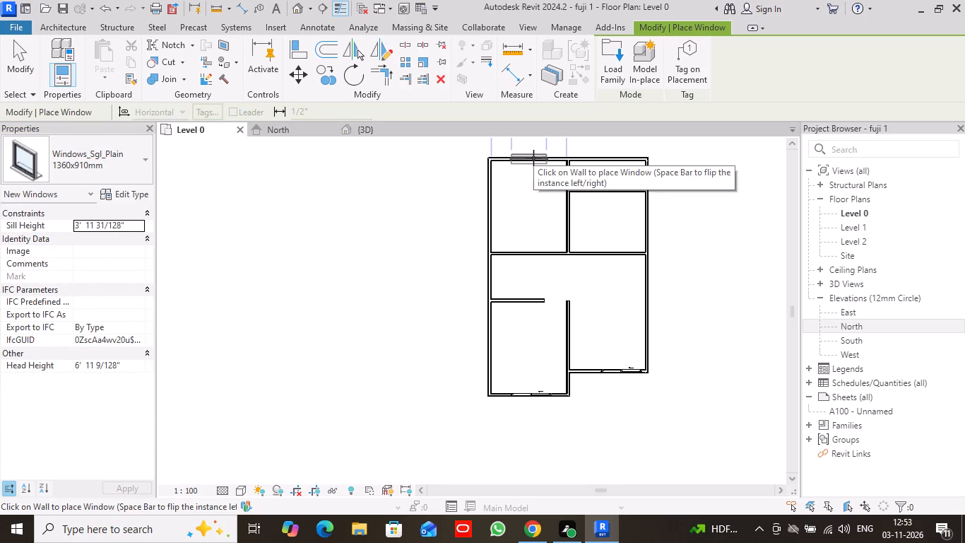
{"action": "left_click", "coordinate": [136, 153]}
{"action": "left_click", "coordinate": [77, 281]}
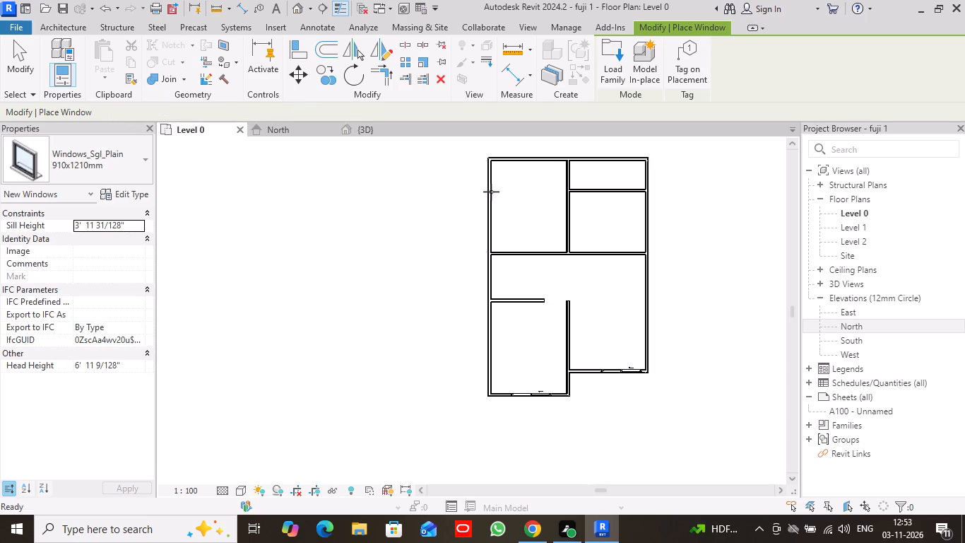
{"action": "left_click", "coordinate": [531, 164]}
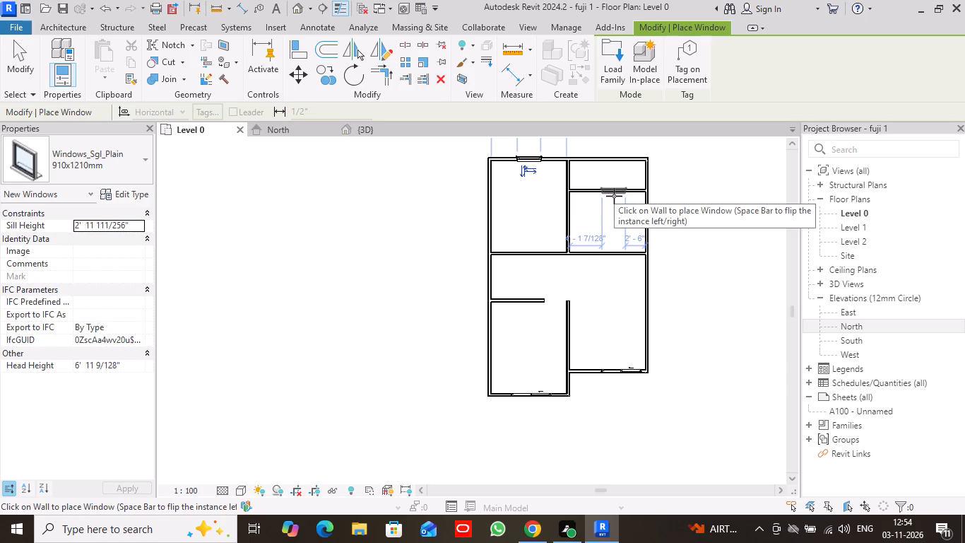
Place a 910x910mm Windows_Sgl_Plain window near the east end of the partition between the two north-east rooms.
{"action": "left_click", "coordinate": [134, 158]}
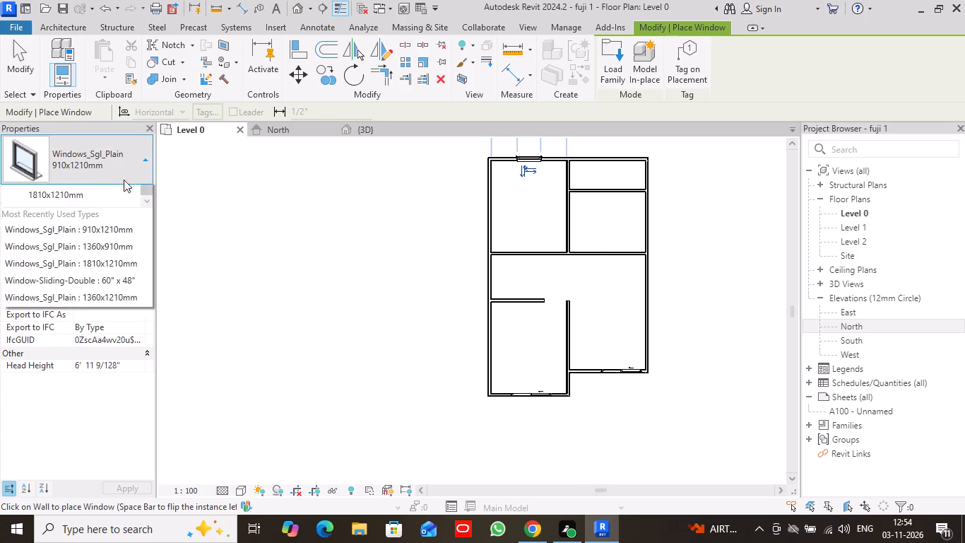
{"action": "left_click", "coordinate": [69, 262]}
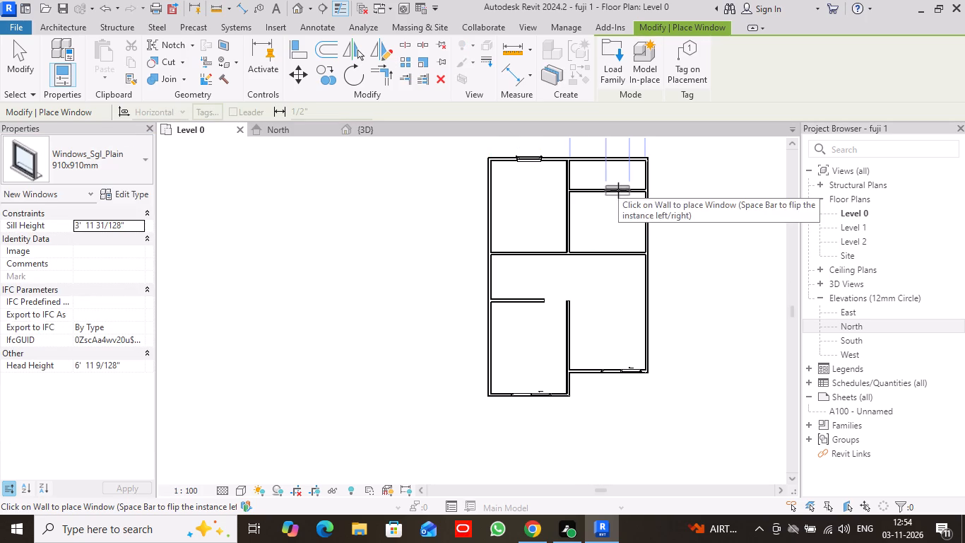
{"action": "left_click", "coordinate": [624, 192]}
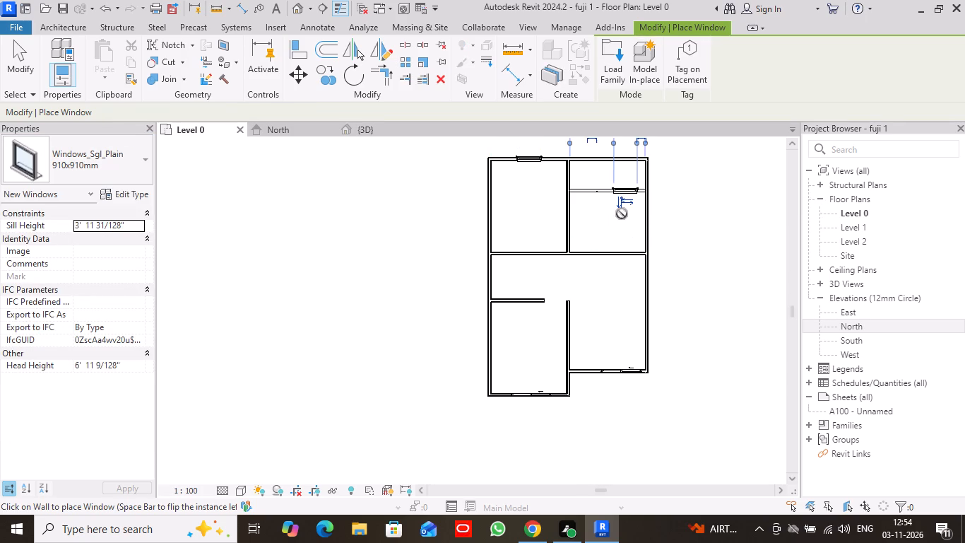
Place 910x1210mm Windows_Sgl_Plain windows in the middle space's west and east walls, the east one 2' 0" from the cross partition.
{"action": "left_click", "coordinate": [145, 158]}
{"action": "left_click", "coordinate": [88, 259]}
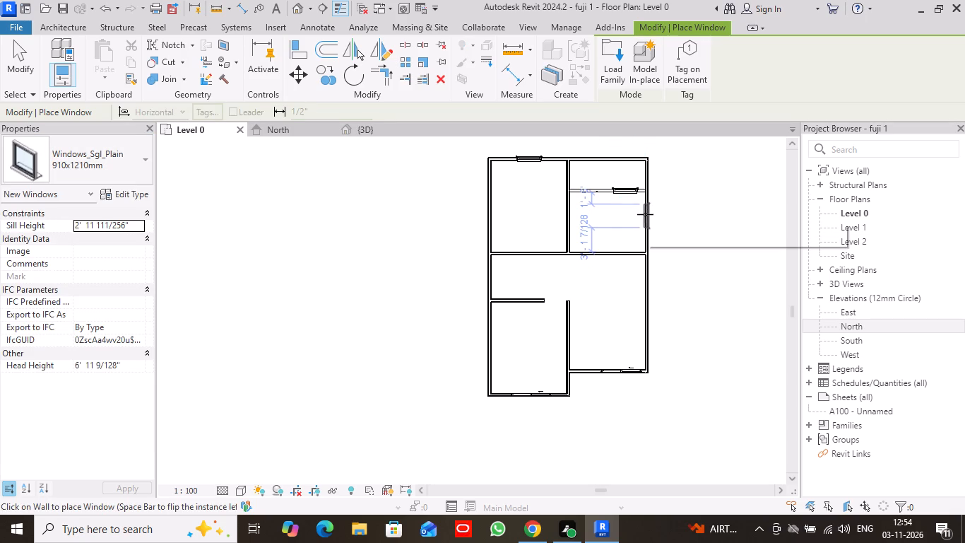
{"action": "left_click", "coordinate": [487, 274]}
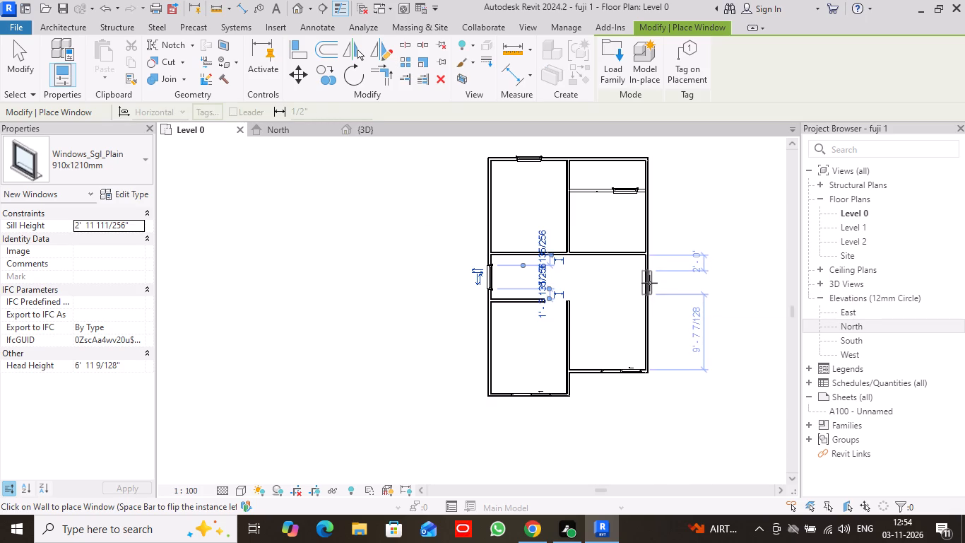
{"action": "left_click", "coordinate": [649, 281]}
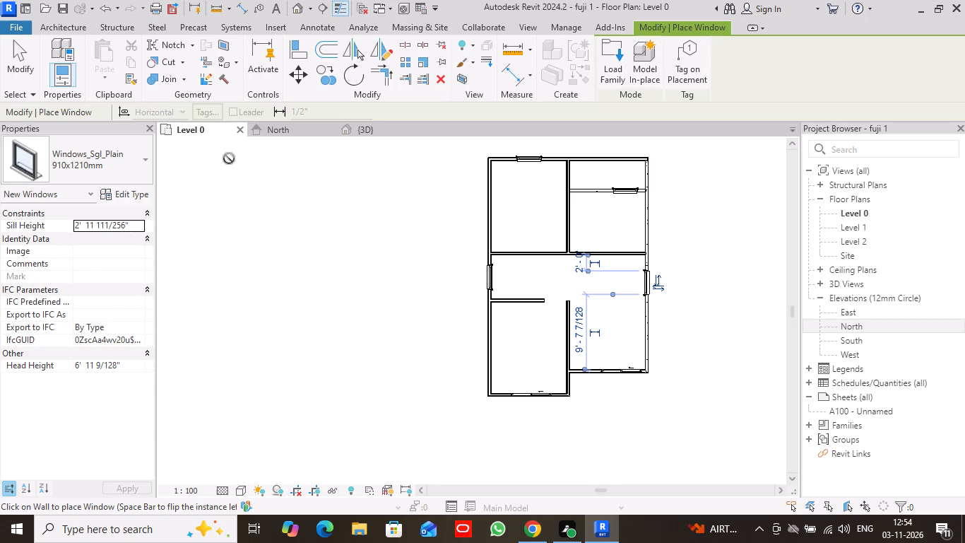
{"action": "left_click", "coordinate": [23, 51]}
Examine the placed windows across the Level 0 plan and in the 3D view, including from the front.
{"action": "scroll", "coordinate": [665, 242], "scroll_direction": "up", "scroll_amount": 4}
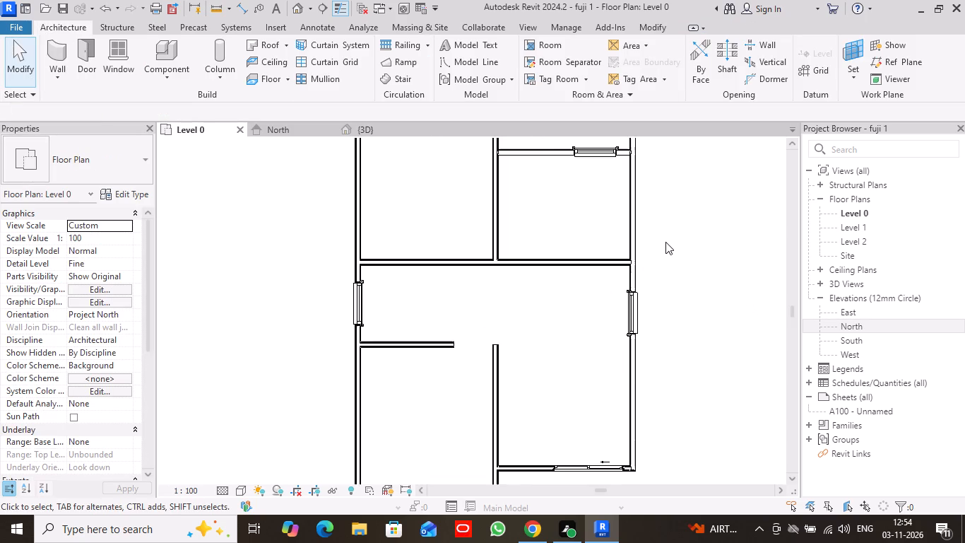
{"action": "scroll", "coordinate": [666, 241], "scroll_direction": "down", "scroll_amount": 3}
{"action": "middle_click_drag", "start_coordinate": [687, 228], "coordinate": [653, 227]}
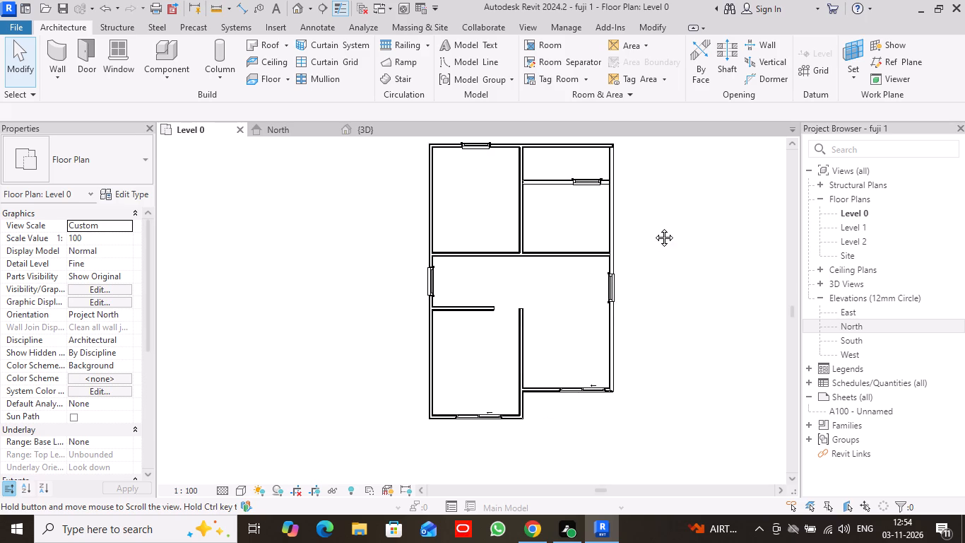
{"action": "middle_click_drag", "start_coordinate": [653, 227], "coordinate": [653, 230]}
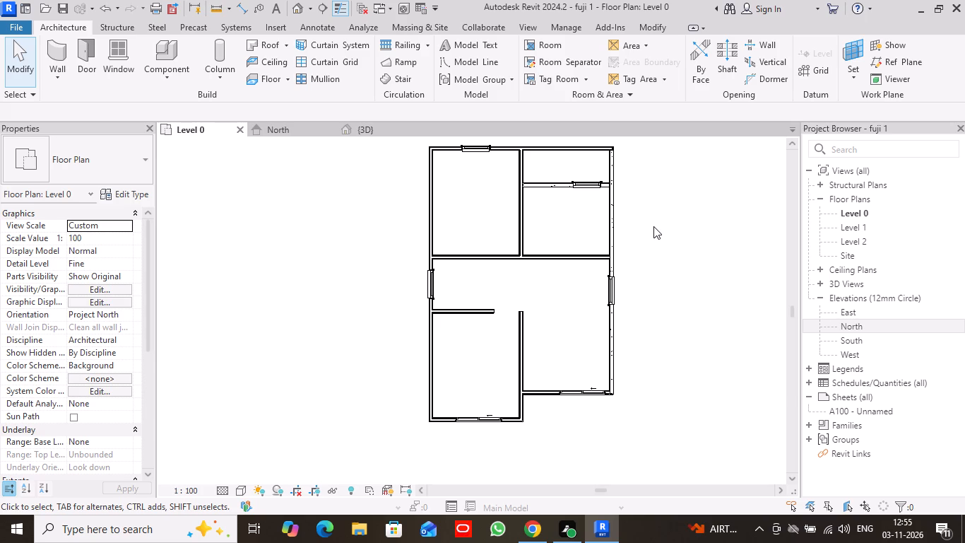
{"action": "left_click", "coordinate": [372, 129]}
{"action": "scroll", "coordinate": [713, 295], "scroll_direction": "down", "scroll_amount": 1}
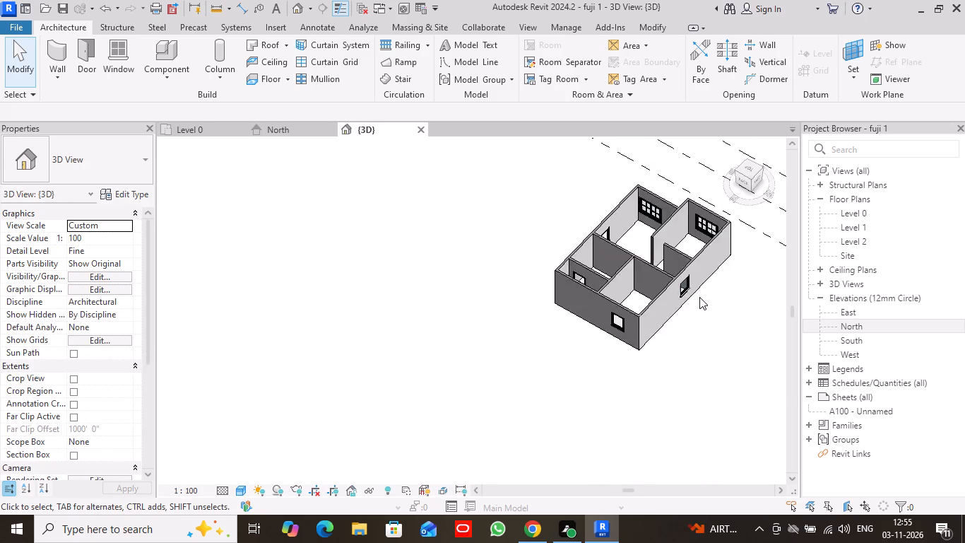
{"action": "scroll", "coordinate": [699, 297], "scroll_direction": "up", "scroll_amount": 2}
{"action": "left_click_drag", "start_coordinate": [751, 180], "coordinate": [731, 189]}
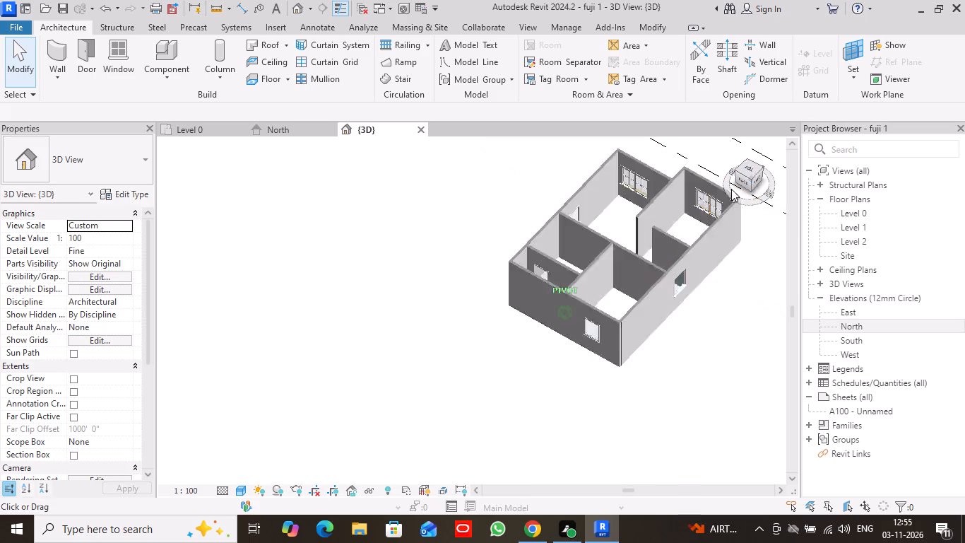
{"action": "left_click_drag", "start_coordinate": [731, 189], "coordinate": [560, 183]}
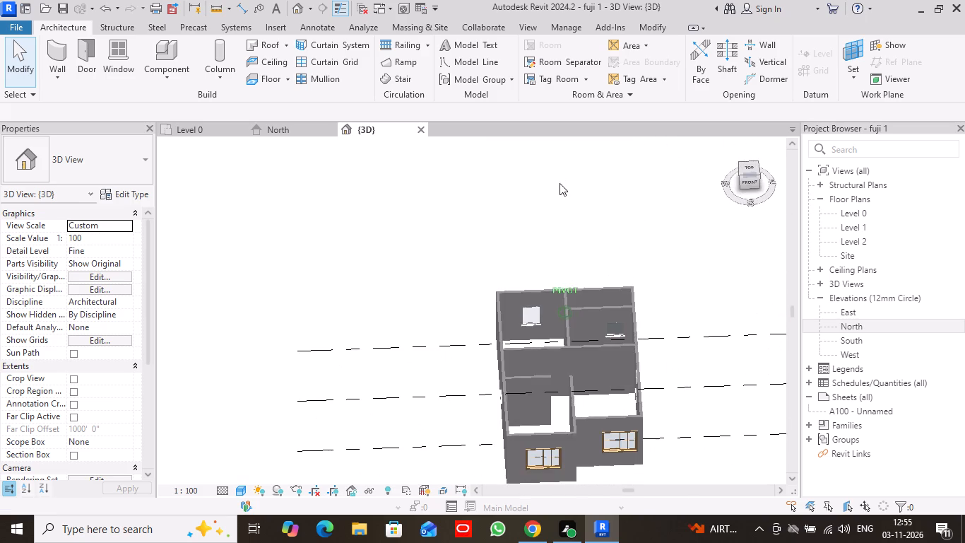
{"action": "left_click_drag", "start_coordinate": [560, 183], "coordinate": [561, 189]}
{"action": "scroll", "coordinate": [656, 359], "scroll_direction": "up", "scroll_amount": 5}
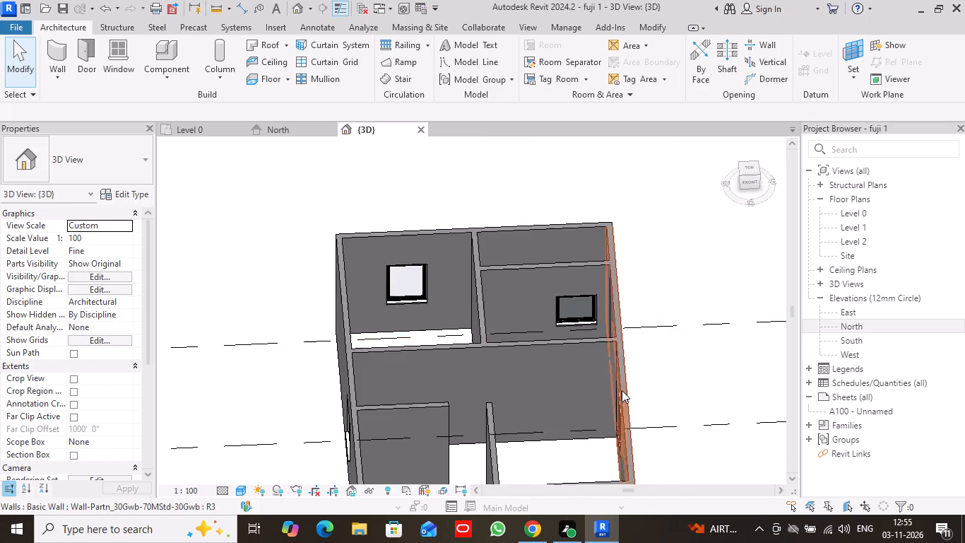
{"action": "middle_click_drag", "start_coordinate": [622, 390], "coordinate": [583, 168]}
{"action": "scroll", "coordinate": [622, 390], "scroll_direction": "up", "scroll_amount": 1}
{"action": "scroll", "coordinate": [642, 244], "scroll_direction": "down", "scroll_amount": 3}
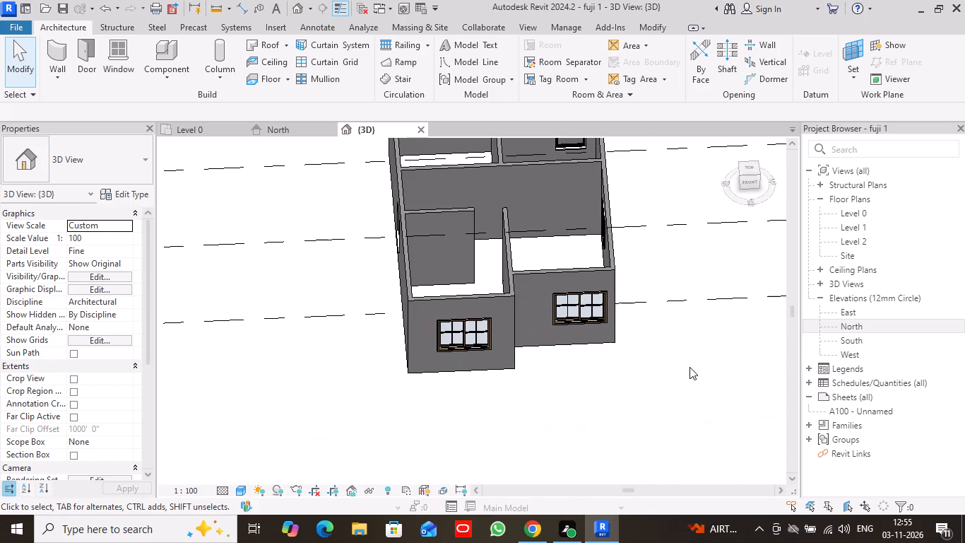
{"action": "scroll", "coordinate": [686, 360], "scroll_direction": "down", "scroll_amount": 2}
{"action": "scroll", "coordinate": [668, 350], "scroll_direction": "up", "scroll_amount": 1}
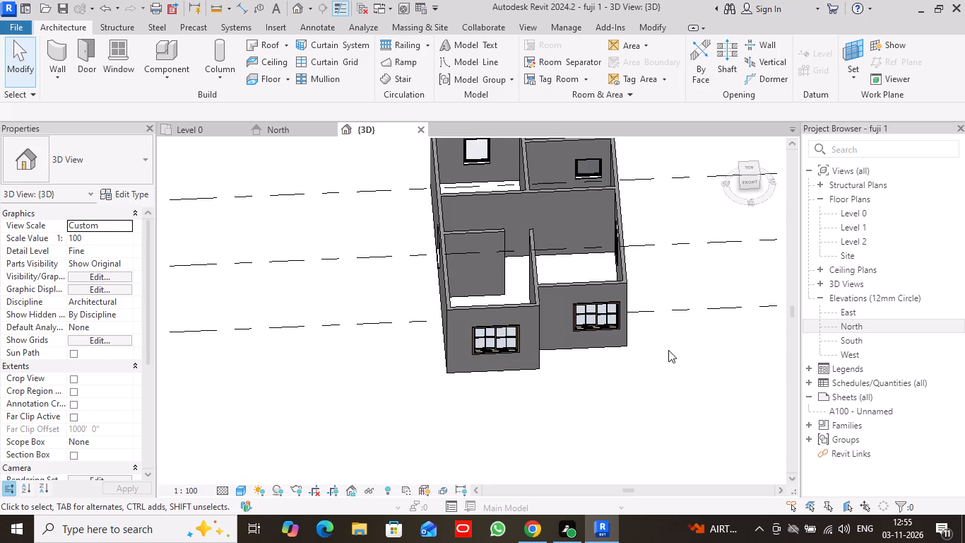
{"action": "scroll", "coordinate": [668, 350], "scroll_direction": "up", "scroll_amount": 1}
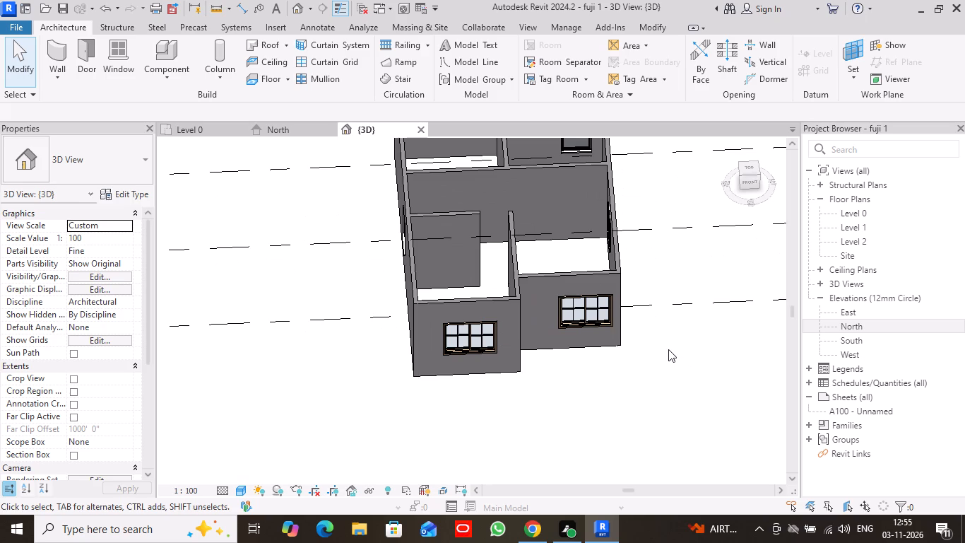
In the Level 0 plan, place 810x2110mm Doors_IntSgl doors in the south-east room's south wall and north-west room's south wall, both near the central partition.
{"action": "left_click", "coordinate": [200, 129]}
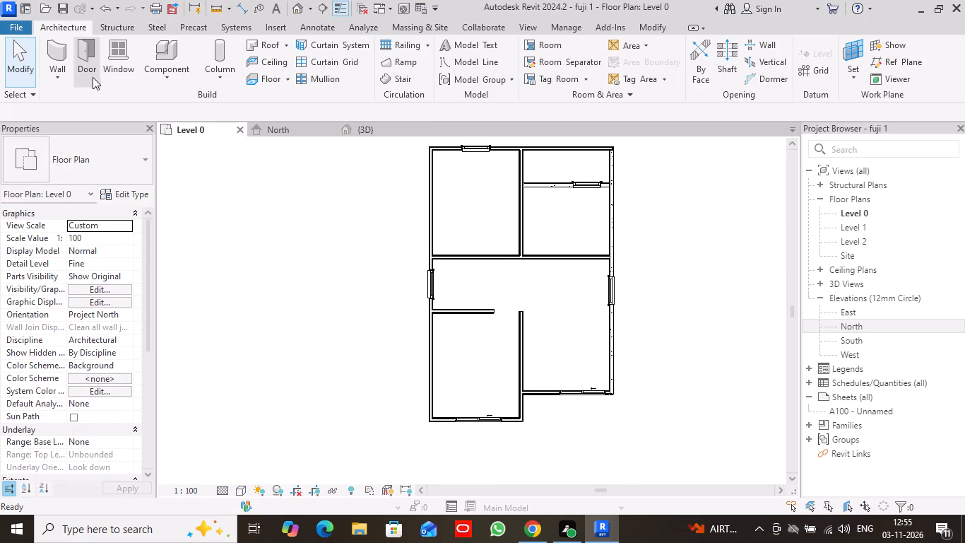
{"action": "left_click", "coordinate": [85, 77]}
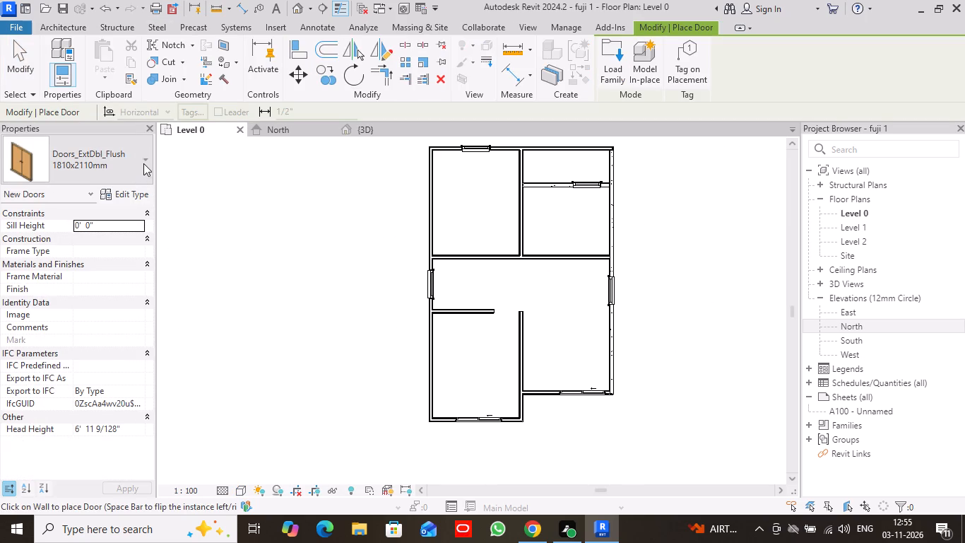
{"action": "left_click", "coordinate": [144, 161]}
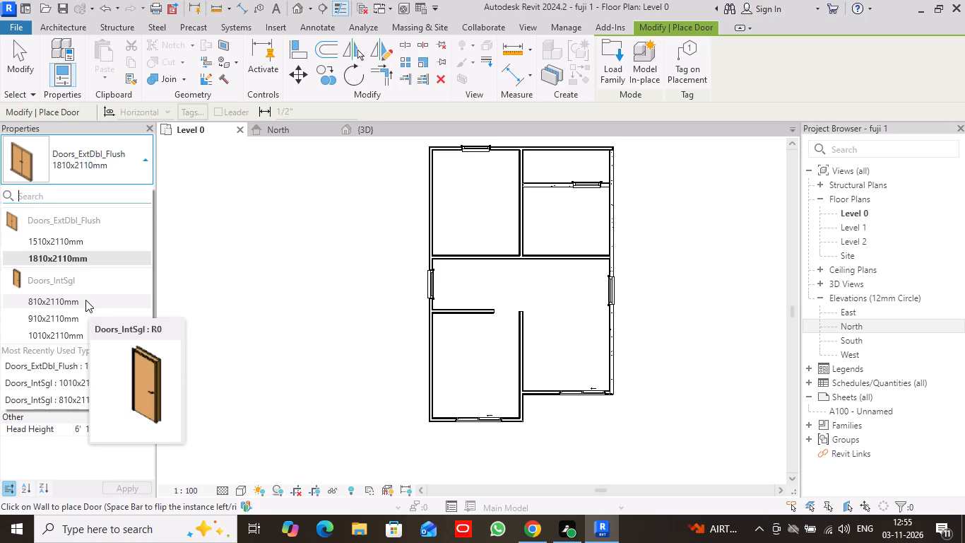
{"action": "left_click", "coordinate": [85, 300]}
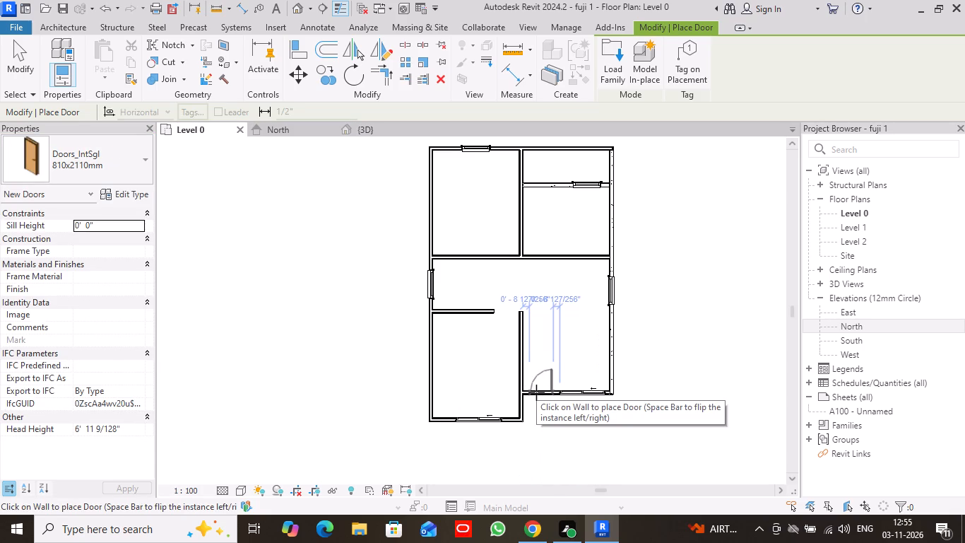
{"action": "key", "text": "space"}
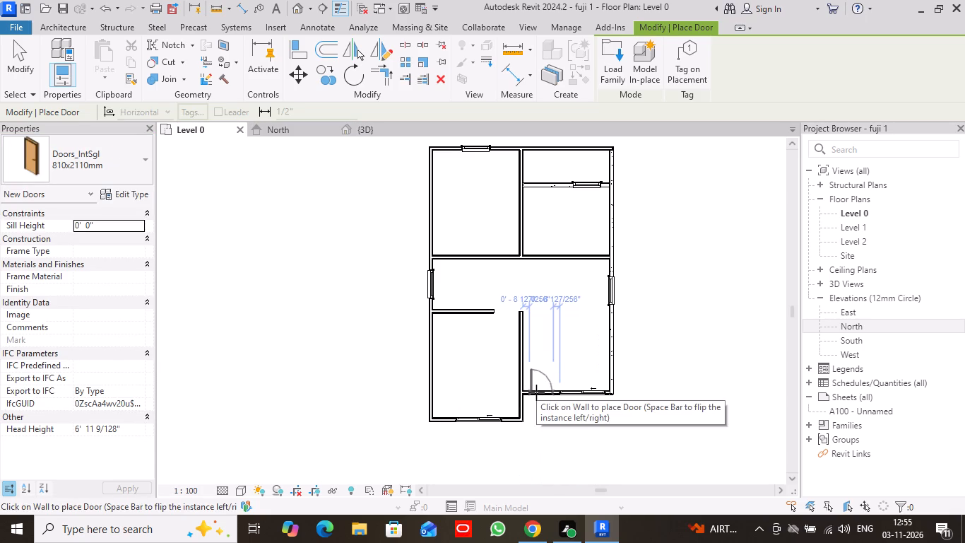
{"action": "left_click", "coordinate": [536, 392]}
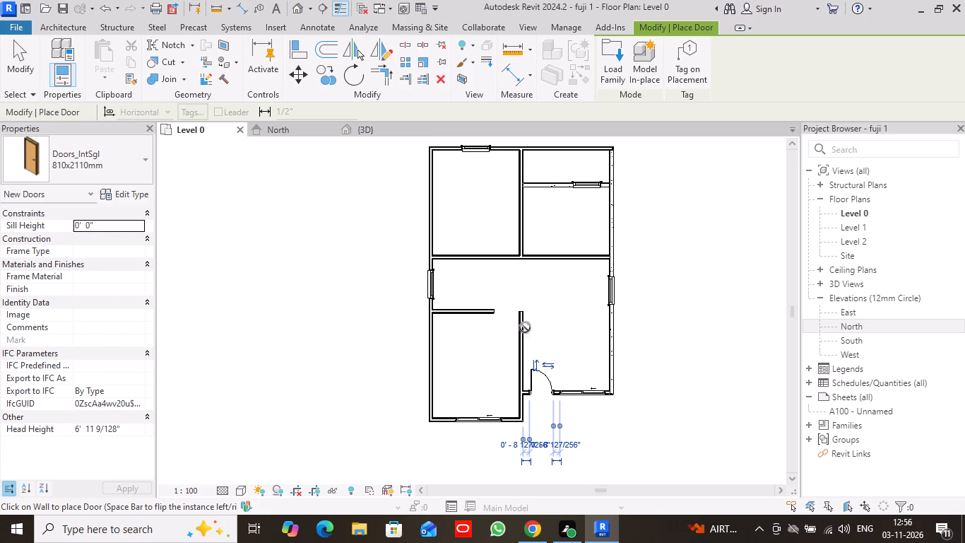
{"action": "key", "text": "space"}
{"action": "left_click", "coordinate": [502, 251]}
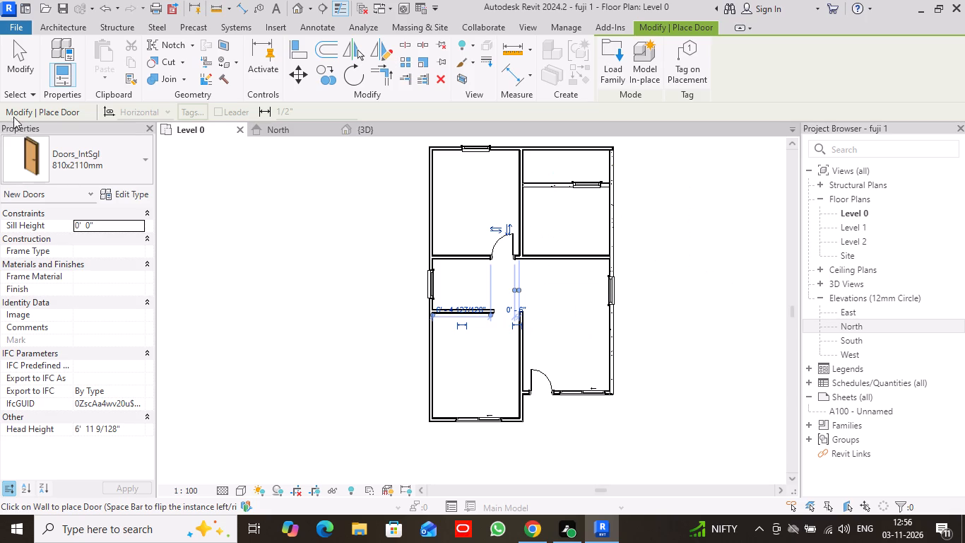
{"action": "left_click", "coordinate": [11, 56]}
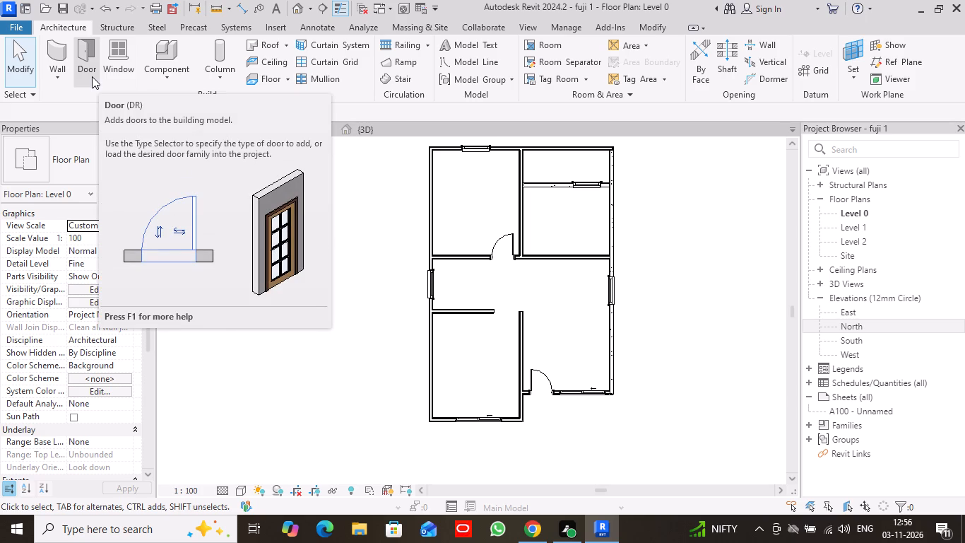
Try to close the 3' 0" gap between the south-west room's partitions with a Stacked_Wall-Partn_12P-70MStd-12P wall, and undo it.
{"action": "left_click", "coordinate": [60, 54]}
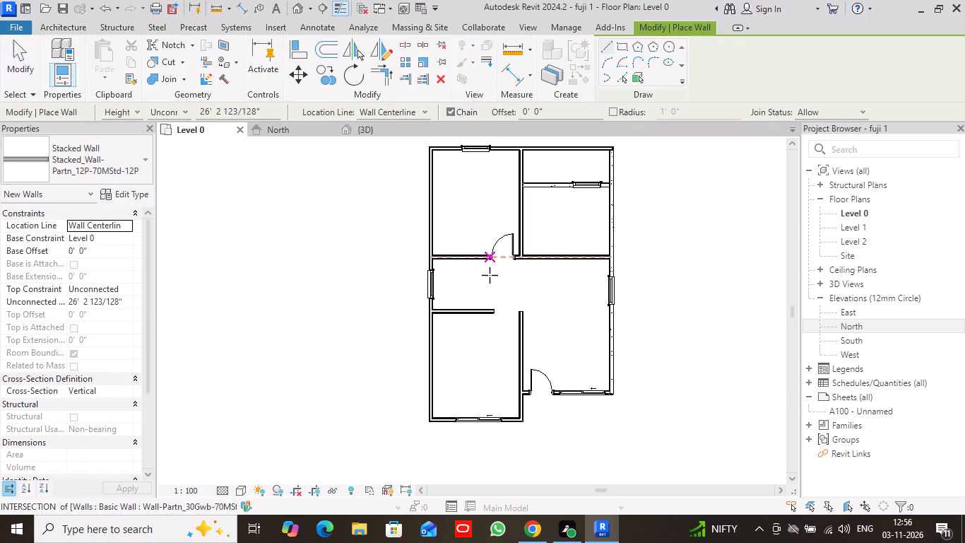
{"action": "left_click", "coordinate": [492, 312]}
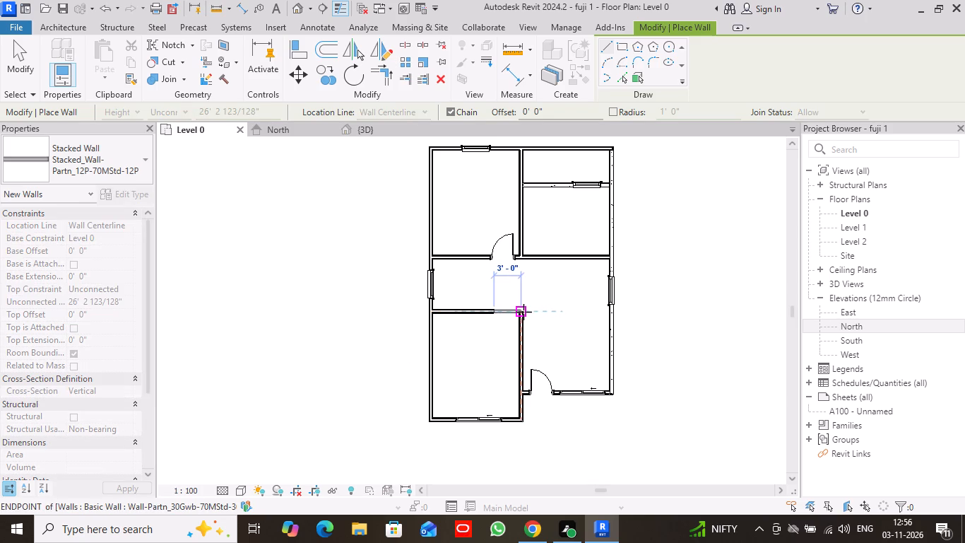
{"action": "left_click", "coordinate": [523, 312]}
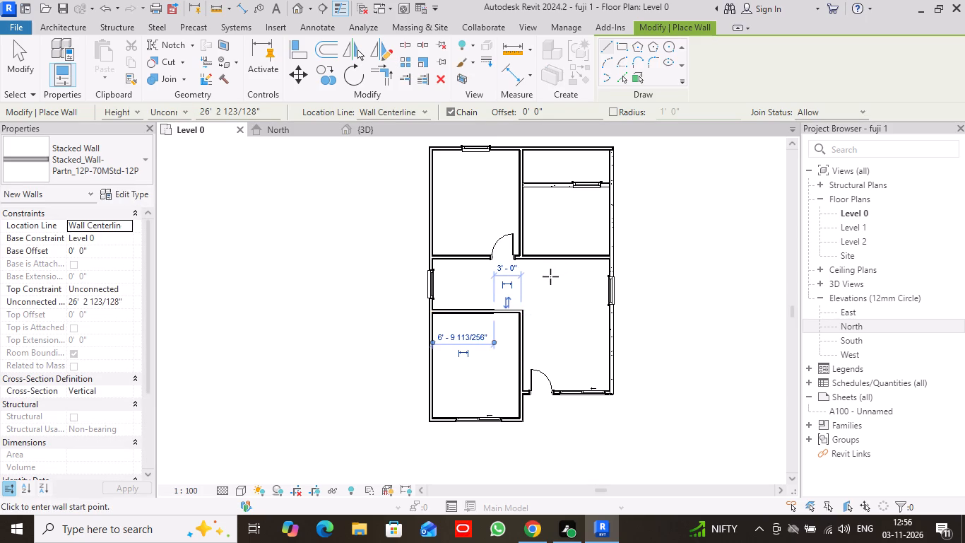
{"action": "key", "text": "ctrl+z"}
Draw a 3' 0" Wall-Partn_30Gwb-70MStd-30Gwb wall up to Level 1, closing the gap at the south-west room's north-east corner.
{"action": "left_click", "coordinate": [146, 158]}
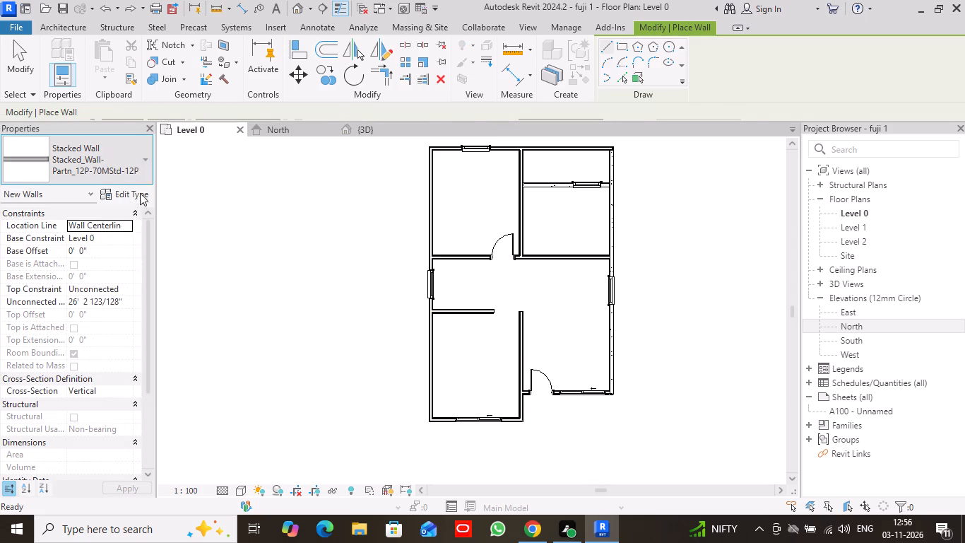
{"action": "scroll", "coordinate": [123, 294], "scroll_direction": "up", "scroll_amount": 3}
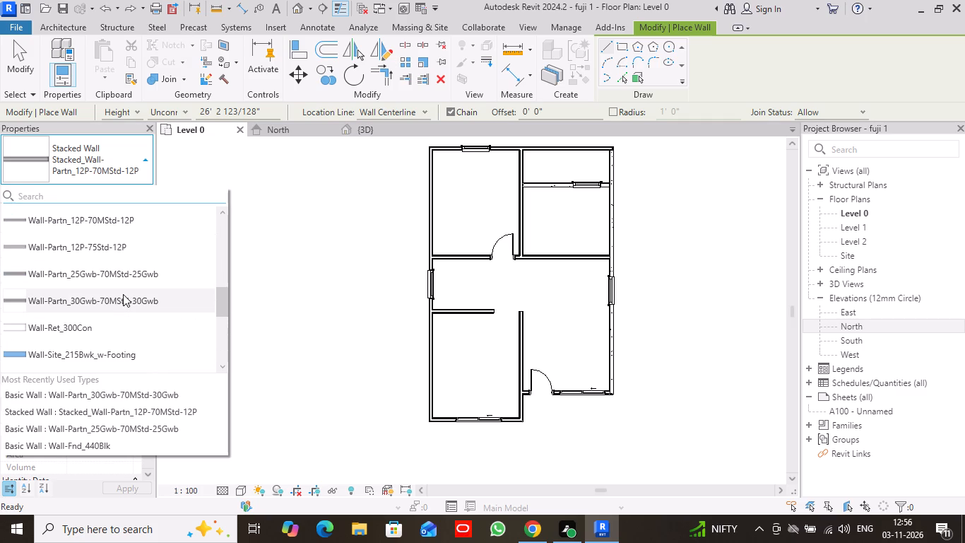
{"action": "left_click", "coordinate": [121, 298]}
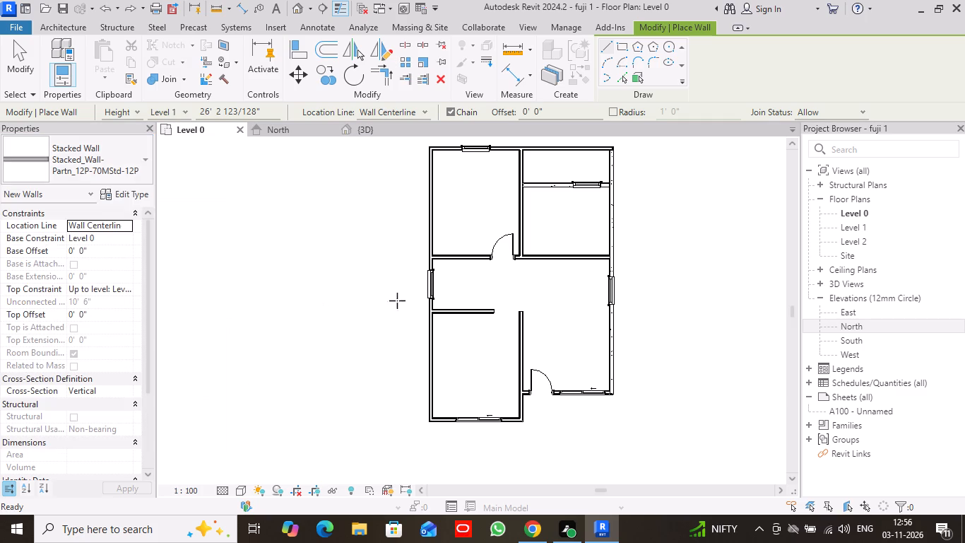
{"action": "left_click", "coordinate": [493, 312]}
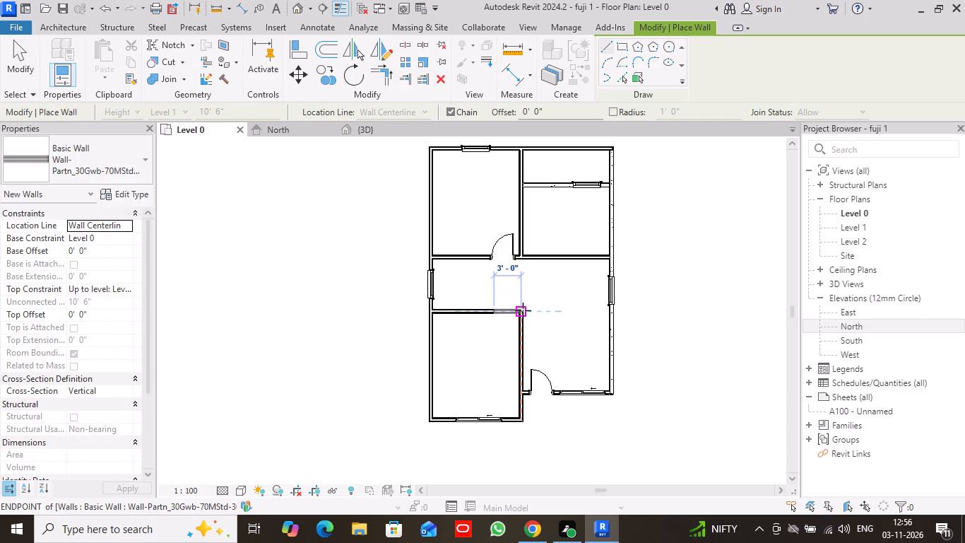
{"action": "left_click", "coordinate": [523, 310]}
{"action": "left_click", "coordinate": [16, 57]}
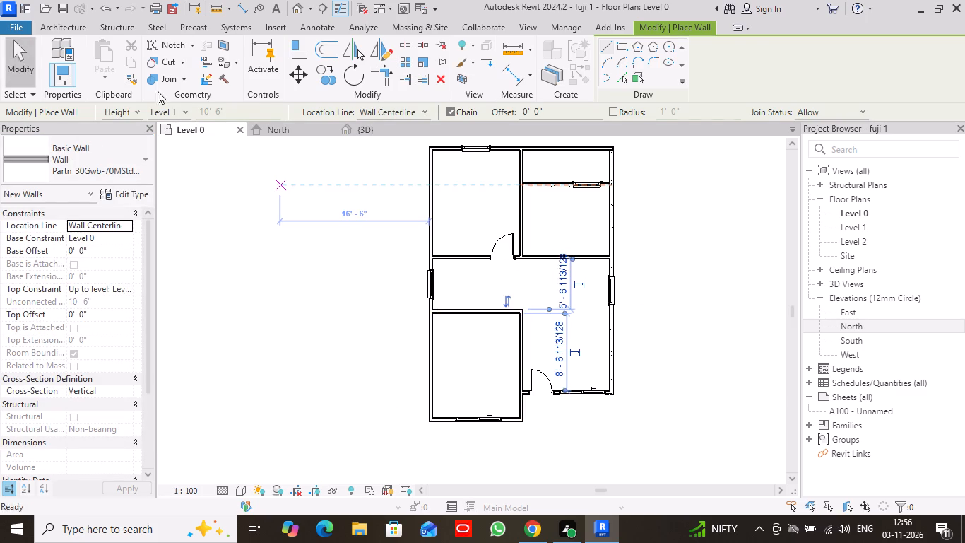
Place 810x2110mm Doors_IntSgl doors in the south-west room's north wall near its east end and the north-east room's south wall, 1' 0" from the partition.
{"action": "scroll", "coordinate": [535, 293], "scroll_direction": "up", "scroll_amount": 3}
{"action": "scroll", "coordinate": [541, 292], "scroll_direction": "down", "scroll_amount": 2}
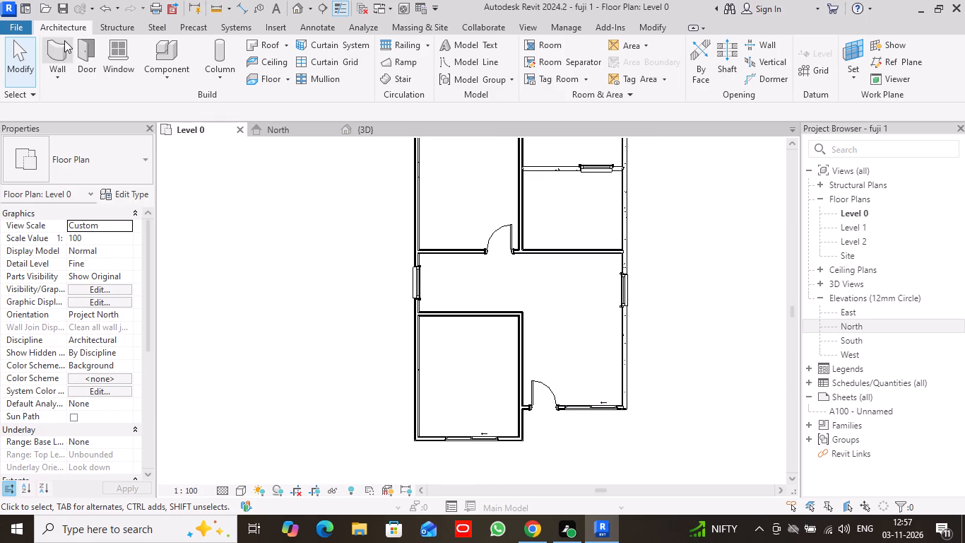
{"action": "left_click", "coordinate": [90, 70]}
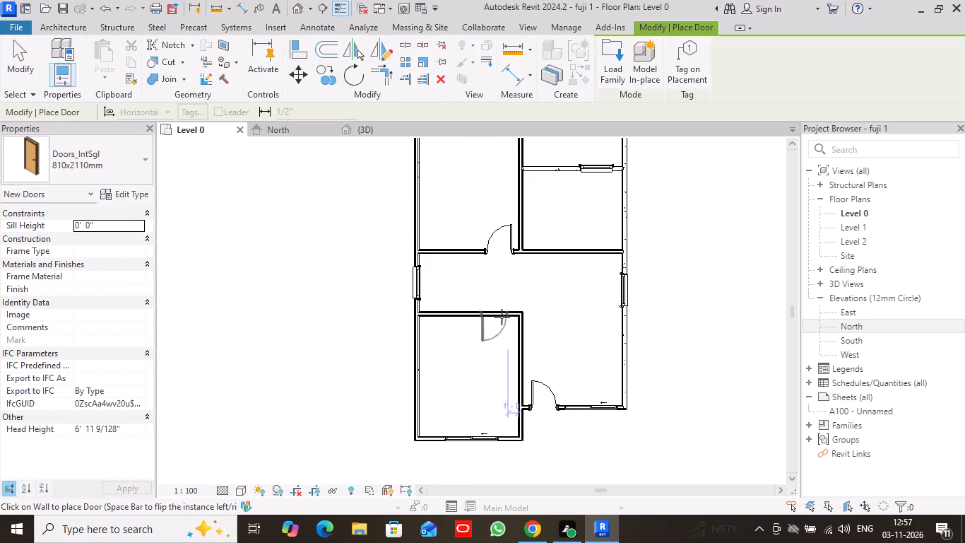
{"action": "key", "text": "space"}
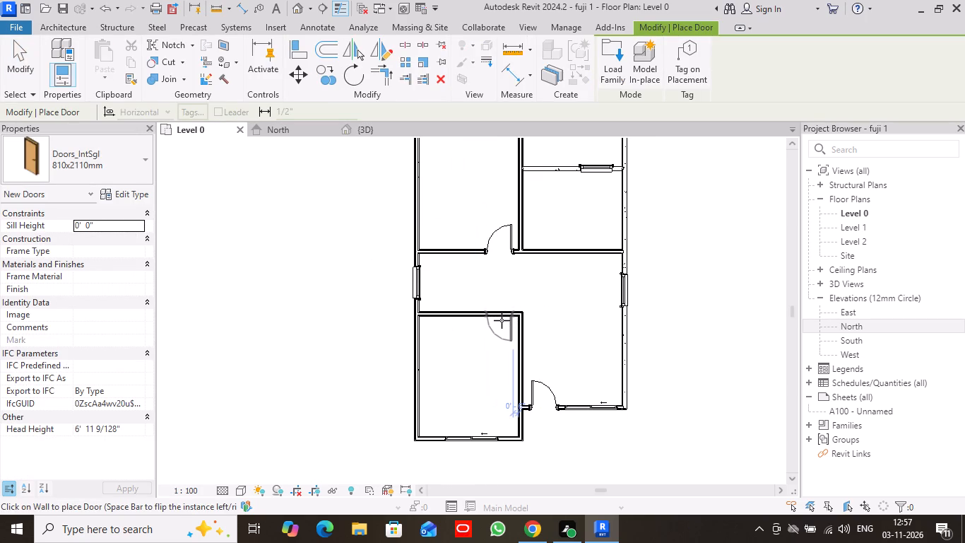
{"action": "left_click", "coordinate": [502, 320]}
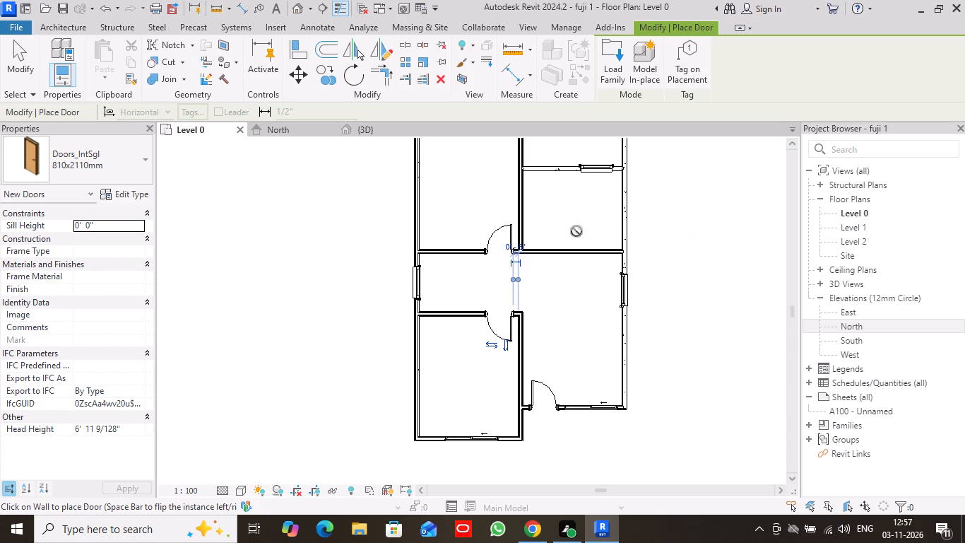
{"action": "left_click", "coordinate": [545, 247]}
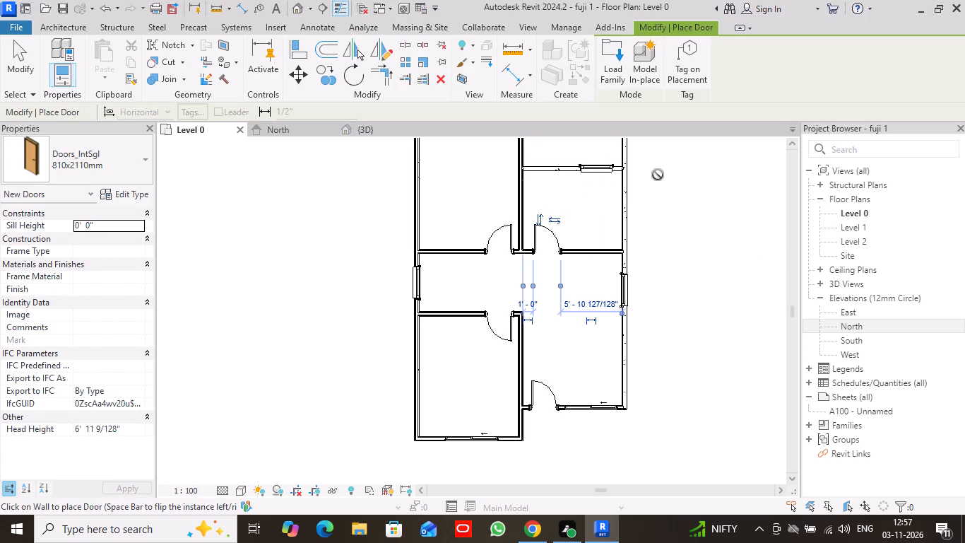
{"action": "left_click", "coordinate": [23, 62]}
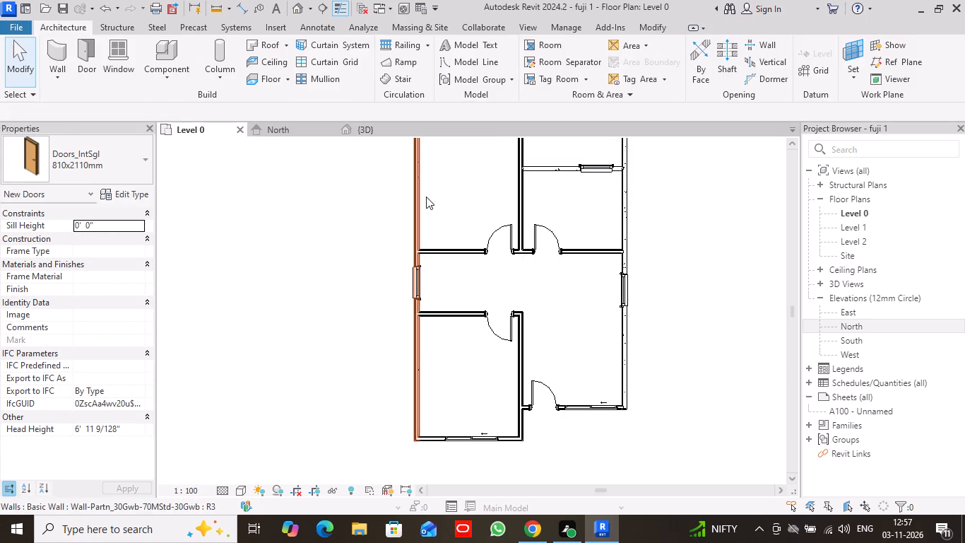
Split the partition between the two north-east rooms with 0' 1" gaps at 0' 5 1/2" and 3' 0" from its west end.
{"action": "scroll", "coordinate": [678, 206], "scroll_direction": "down", "scroll_amount": 2}
{"action": "middle_click_drag", "start_coordinate": [675, 213], "coordinate": [638, 235]}
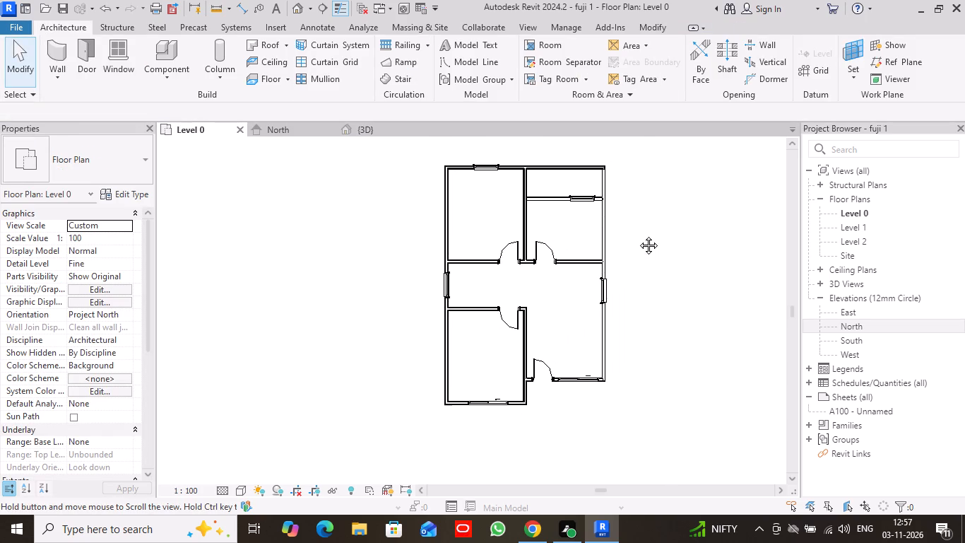
{"action": "middle_click_drag", "start_coordinate": [638, 235], "coordinate": [608, 221]}
{"action": "scroll", "coordinate": [615, 189], "scroll_direction": "up", "scroll_amount": 6}
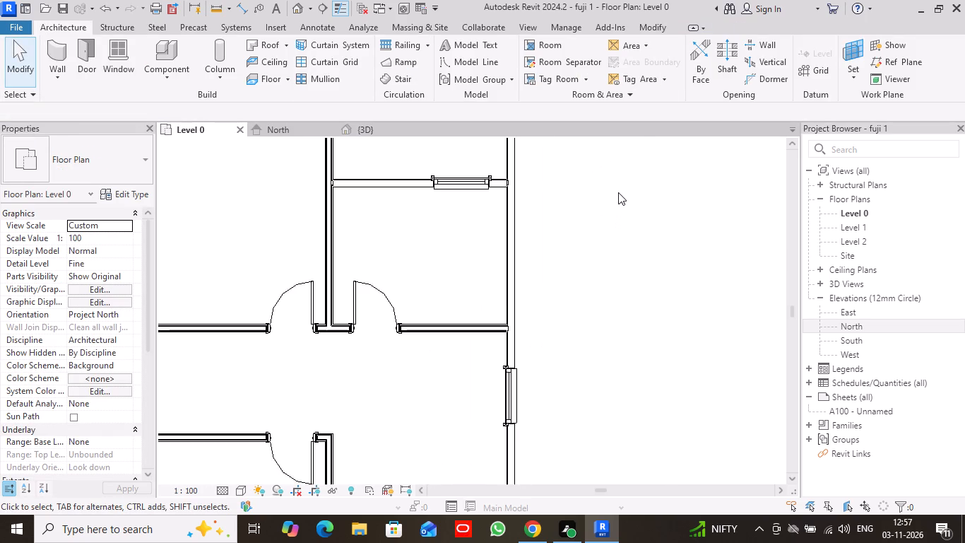
{"action": "middle_click_drag", "start_coordinate": [552, 177], "coordinate": [637, 196]}
{"action": "scroll", "coordinate": [554, 185], "scroll_direction": "up", "scroll_amount": 1}
{"action": "left_click", "coordinate": [653, 32]}
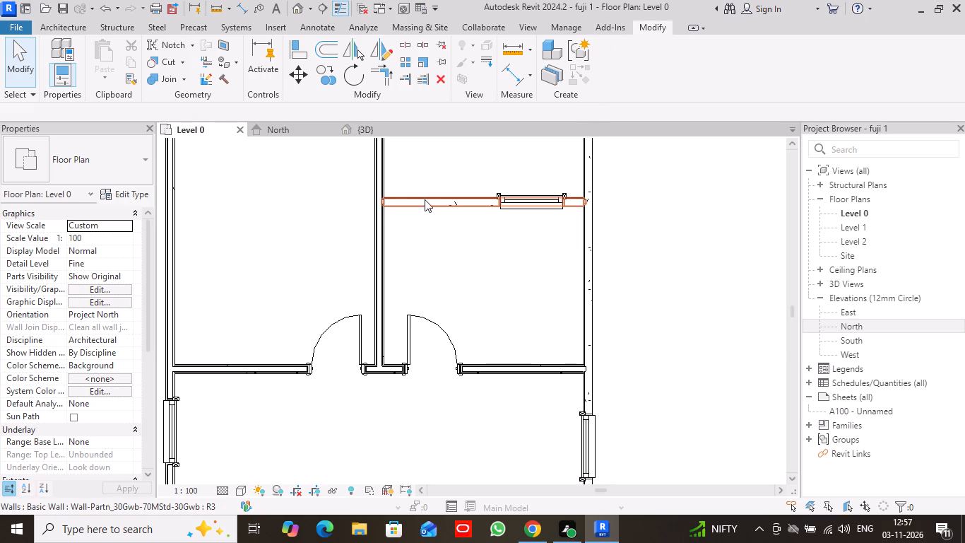
{"action": "left_click", "coordinate": [420, 45]}
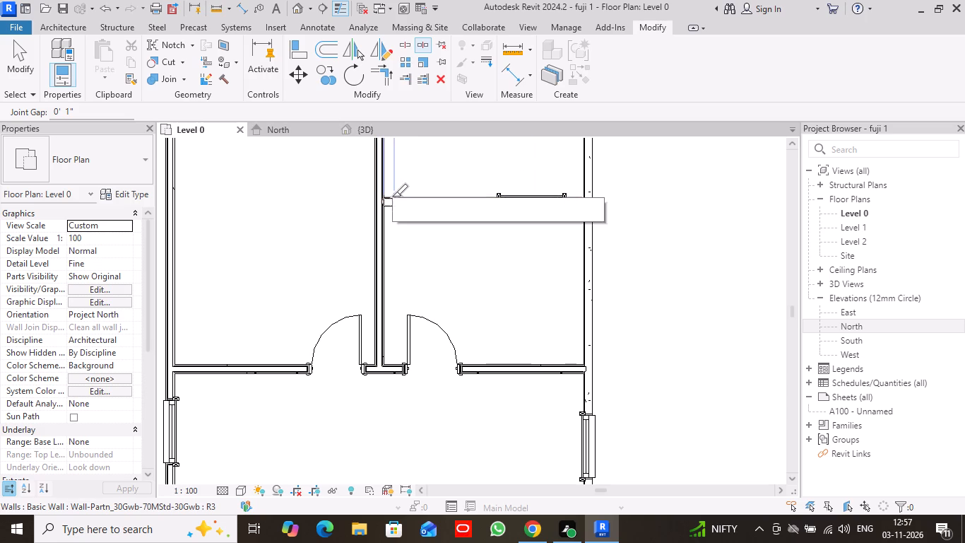
{"action": "left_click", "coordinate": [391, 197]}
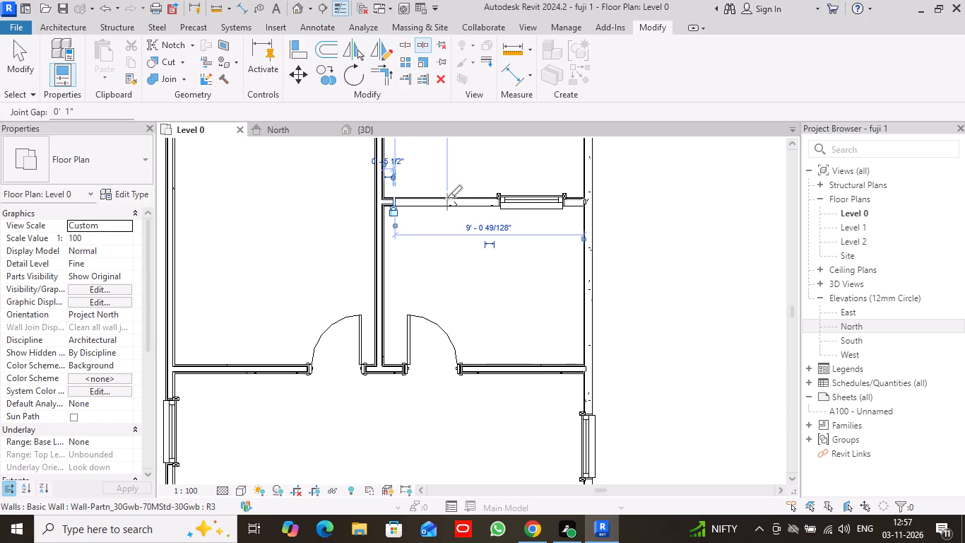
{"action": "left_click", "coordinate": [445, 198]}
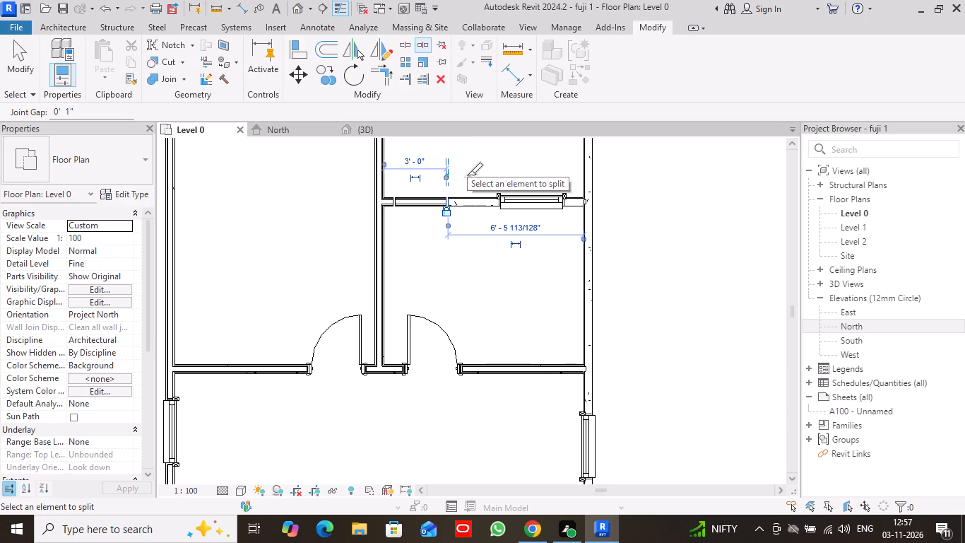
{"action": "key", "text": "Escape"}
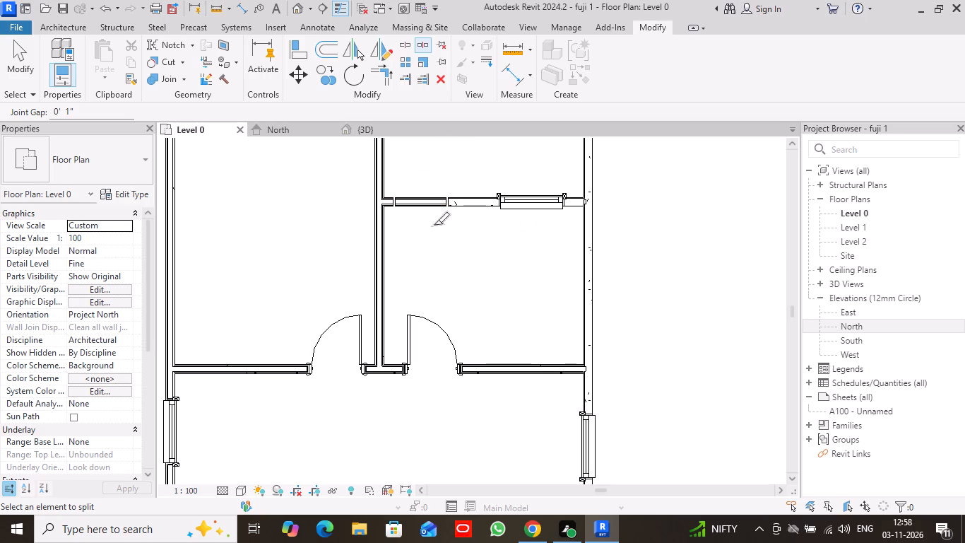
{"action": "left_click", "coordinate": [25, 52]}
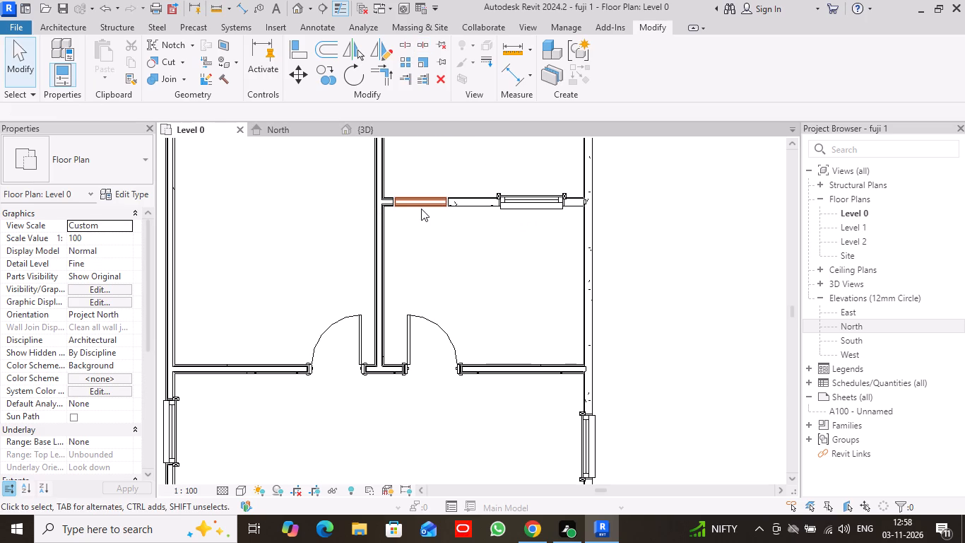
Delete the wall segment between the two splits in the partition separating the north-east rooms.
{"action": "left_click", "coordinate": [422, 202]}
{"action": "right_click", "coordinate": [422, 202]}
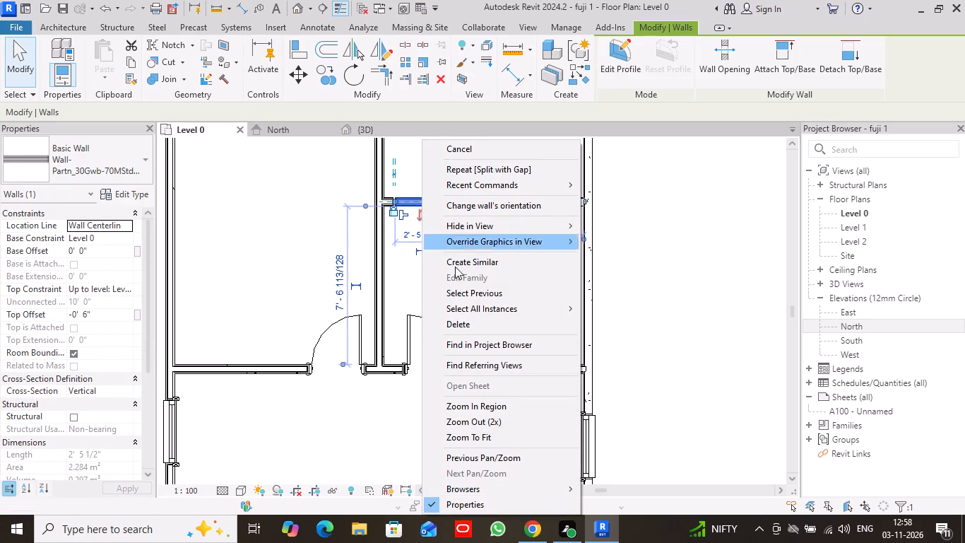
{"action": "left_click", "coordinate": [472, 323]}
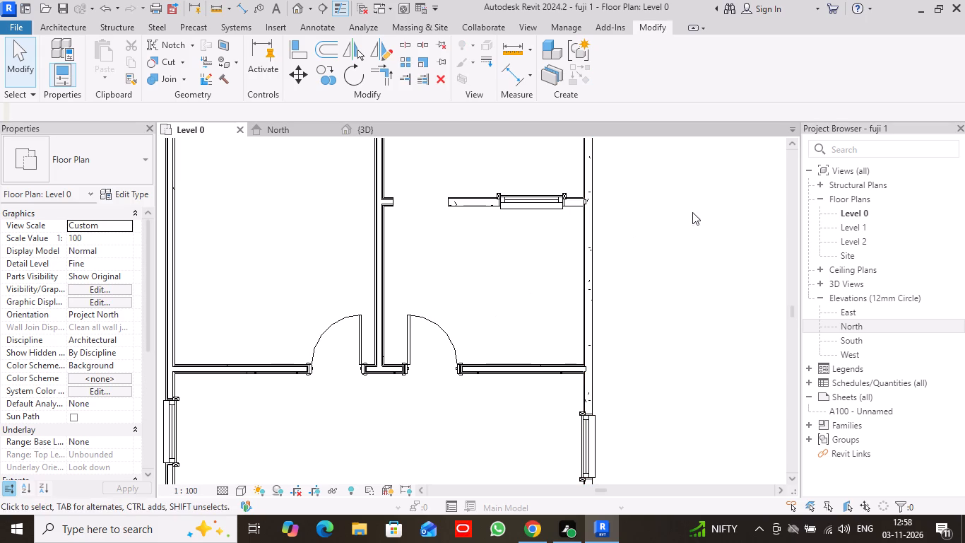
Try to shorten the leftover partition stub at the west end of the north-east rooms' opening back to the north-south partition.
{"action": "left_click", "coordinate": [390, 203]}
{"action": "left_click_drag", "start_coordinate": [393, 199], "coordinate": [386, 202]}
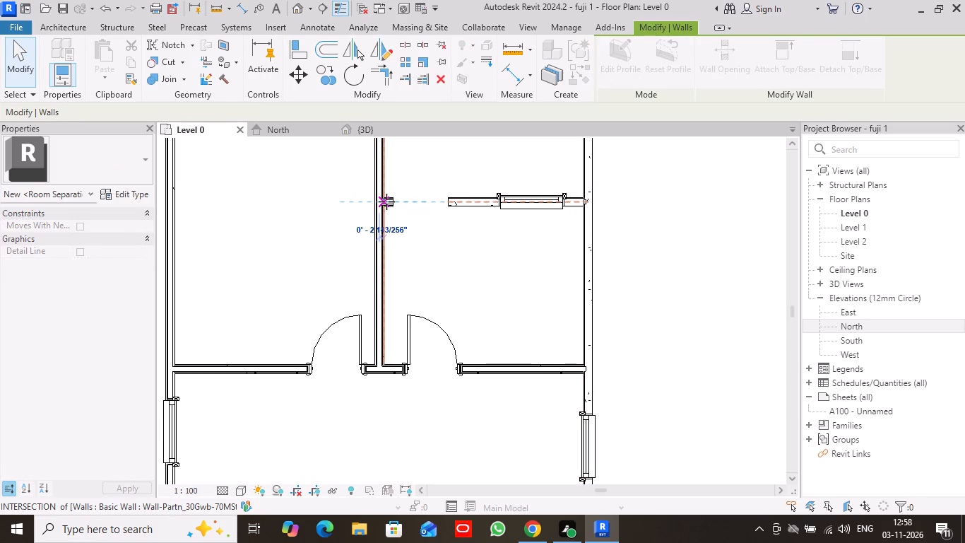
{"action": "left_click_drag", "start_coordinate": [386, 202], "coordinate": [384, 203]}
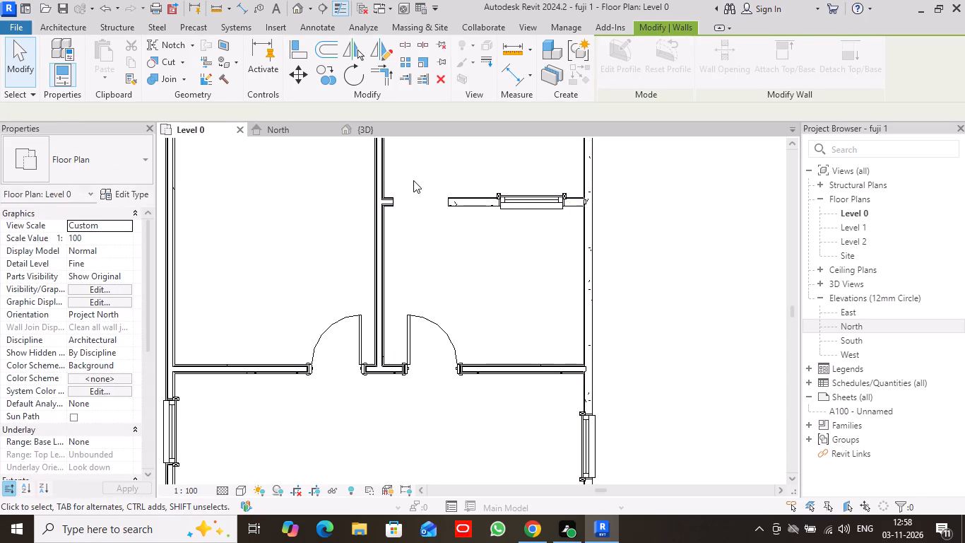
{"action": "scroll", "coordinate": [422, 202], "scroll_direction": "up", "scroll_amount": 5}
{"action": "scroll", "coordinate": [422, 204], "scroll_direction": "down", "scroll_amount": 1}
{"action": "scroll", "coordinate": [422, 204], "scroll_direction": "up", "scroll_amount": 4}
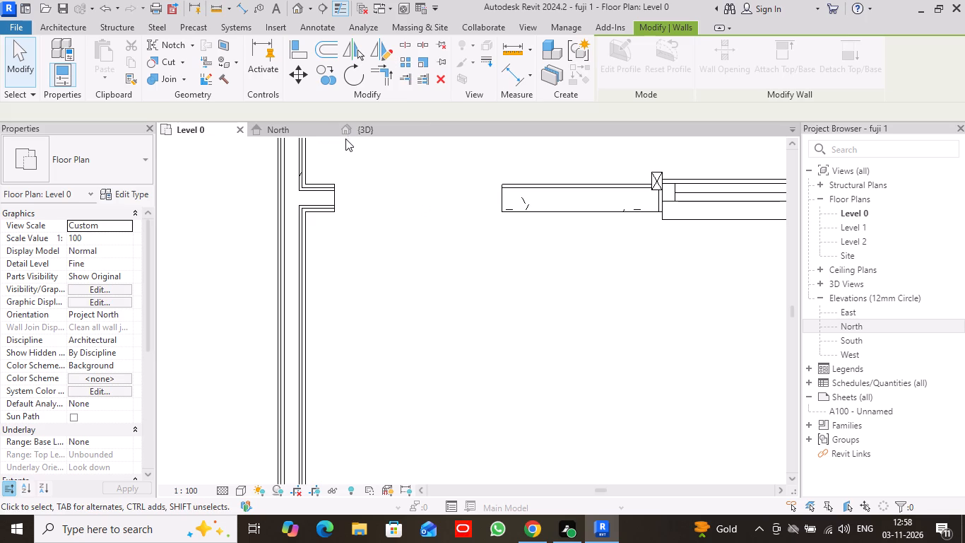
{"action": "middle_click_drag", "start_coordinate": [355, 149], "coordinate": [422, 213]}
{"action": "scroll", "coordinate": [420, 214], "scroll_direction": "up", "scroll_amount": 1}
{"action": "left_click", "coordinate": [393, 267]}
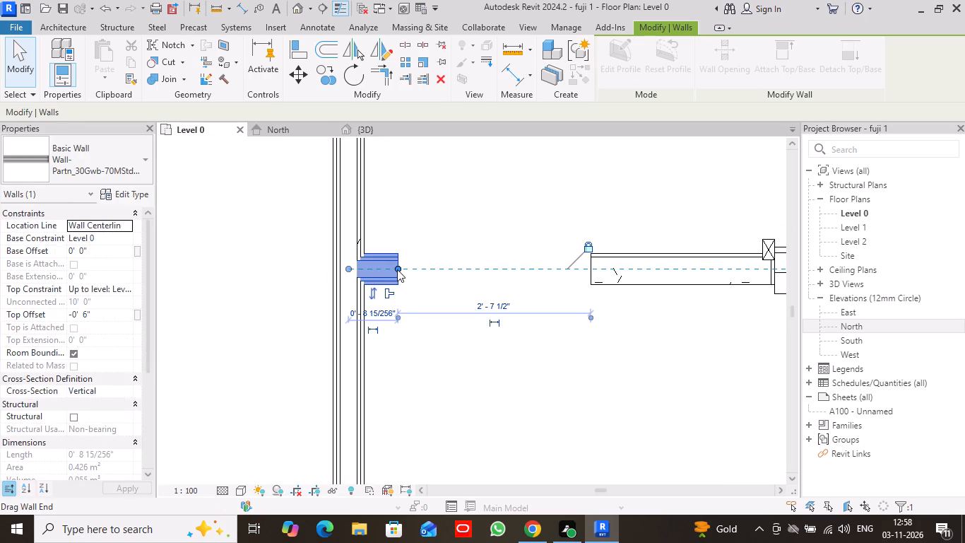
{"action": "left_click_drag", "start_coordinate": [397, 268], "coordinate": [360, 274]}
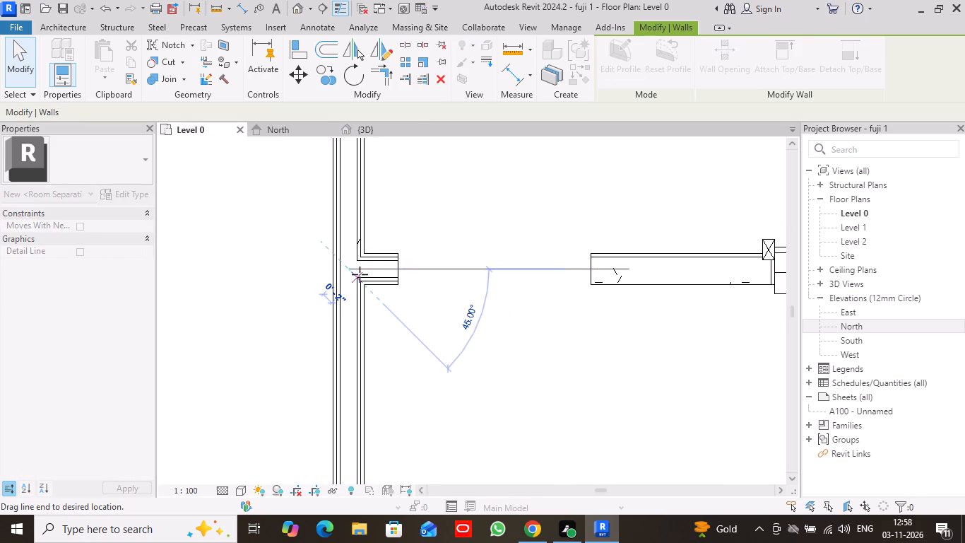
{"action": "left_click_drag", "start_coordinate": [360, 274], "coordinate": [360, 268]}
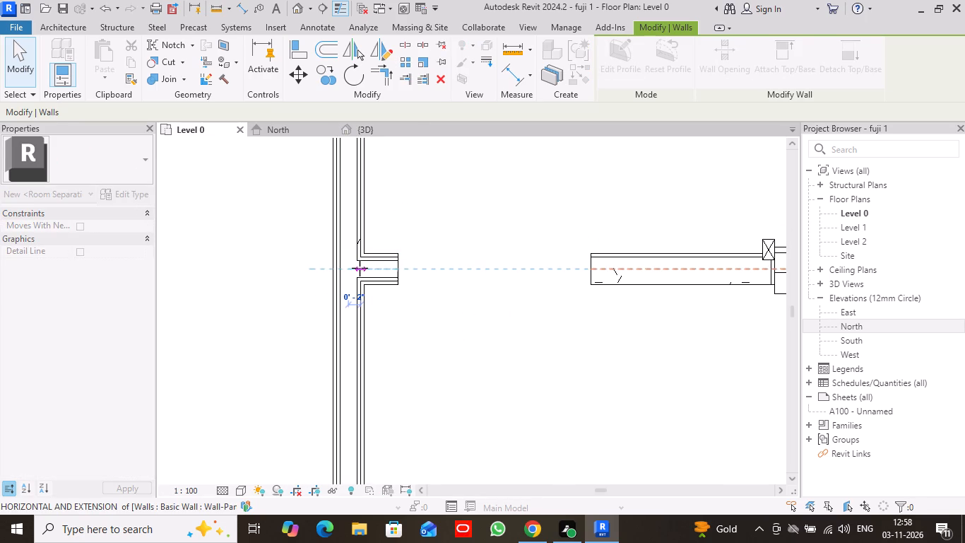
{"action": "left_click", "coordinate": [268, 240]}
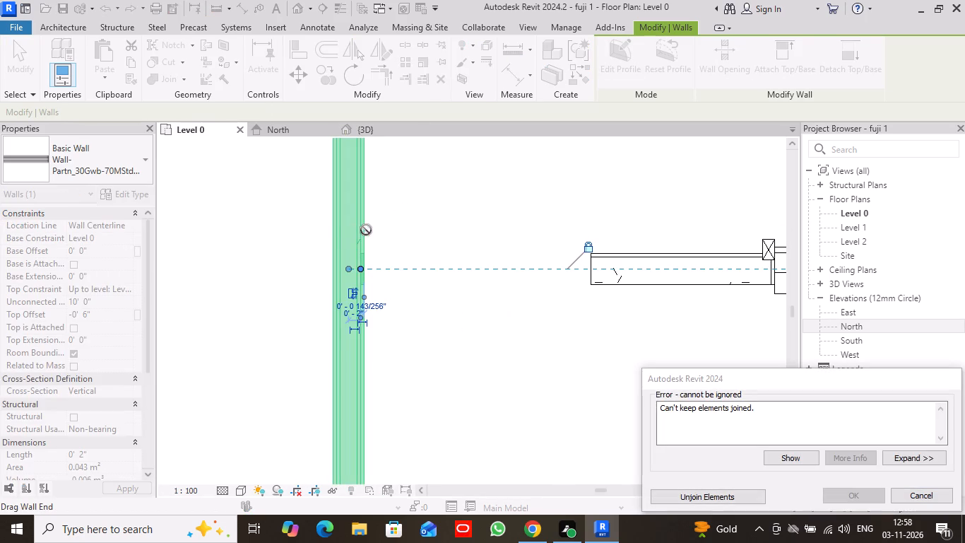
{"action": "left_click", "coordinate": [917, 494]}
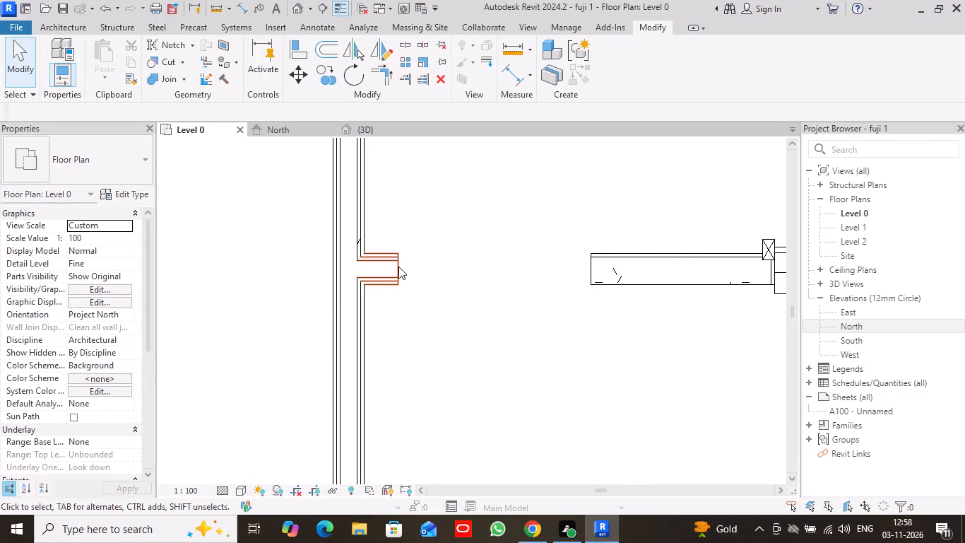
Set the Level 0 plan's detail level to Fine and its visual style to Wireframe.
{"action": "scroll", "coordinate": [381, 259], "scroll_direction": "up", "scroll_amount": 5}
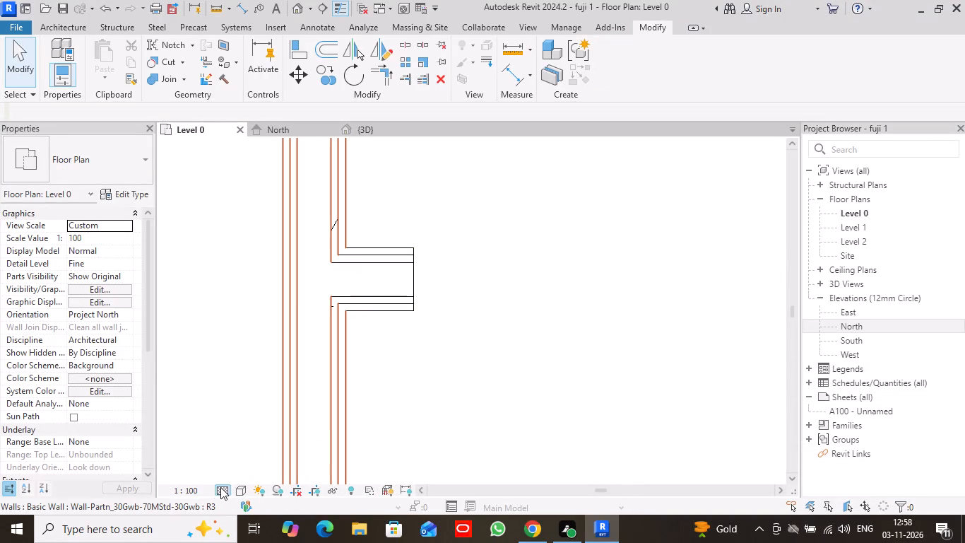
{"action": "left_click", "coordinate": [224, 488]}
{"action": "left_click", "coordinate": [244, 473]}
{"action": "left_click", "coordinate": [242, 491]}
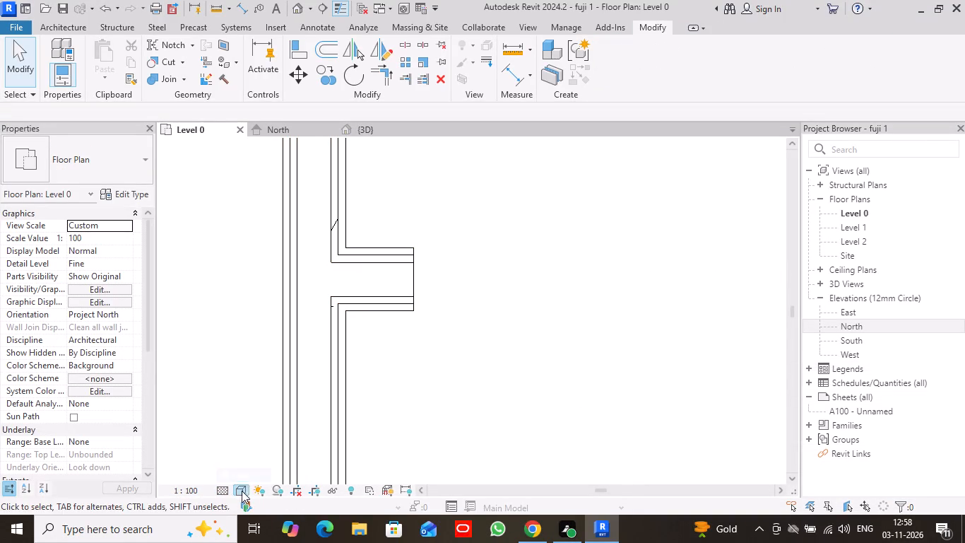
{"action": "left_click", "coordinate": [281, 404]}
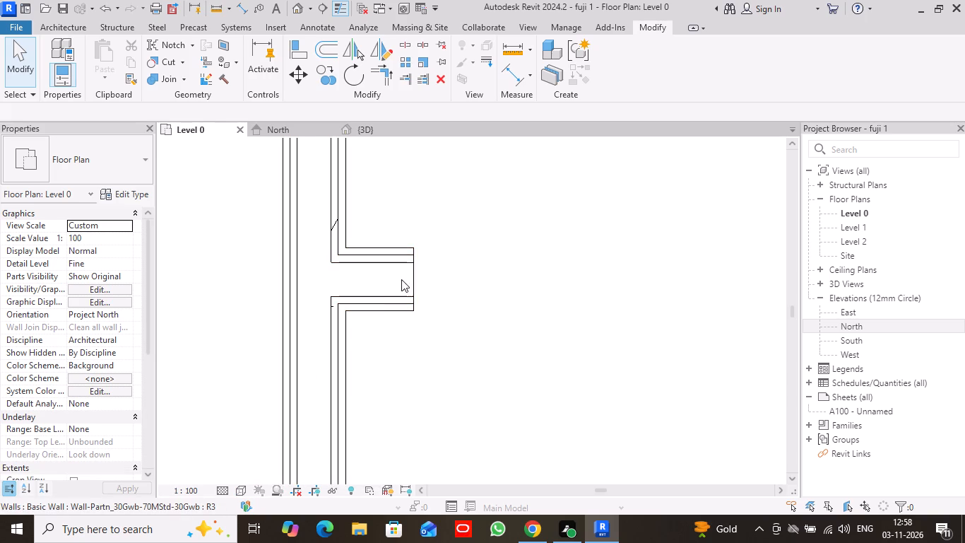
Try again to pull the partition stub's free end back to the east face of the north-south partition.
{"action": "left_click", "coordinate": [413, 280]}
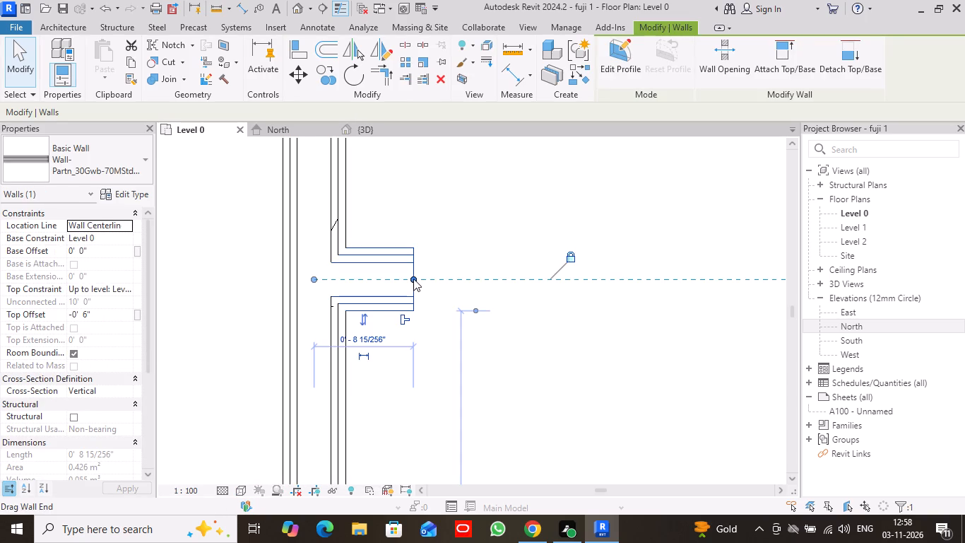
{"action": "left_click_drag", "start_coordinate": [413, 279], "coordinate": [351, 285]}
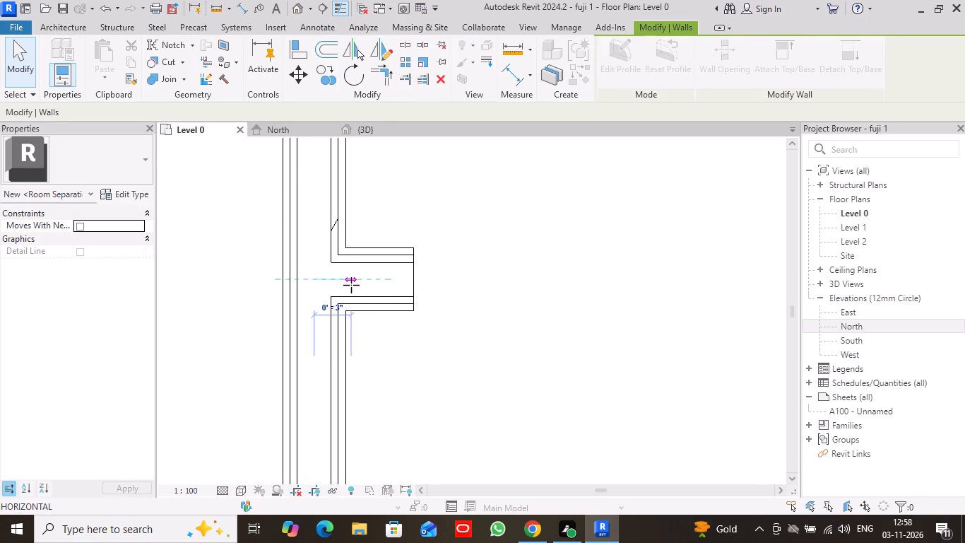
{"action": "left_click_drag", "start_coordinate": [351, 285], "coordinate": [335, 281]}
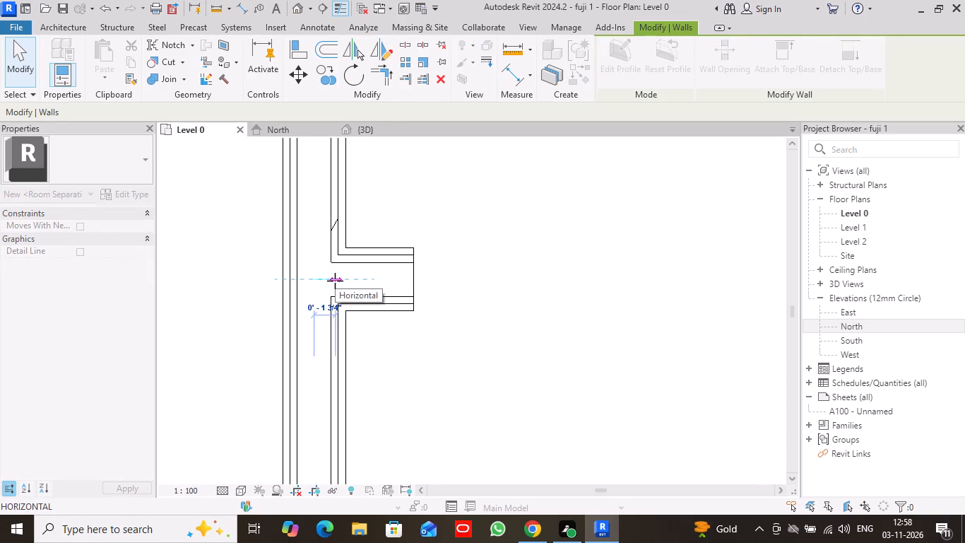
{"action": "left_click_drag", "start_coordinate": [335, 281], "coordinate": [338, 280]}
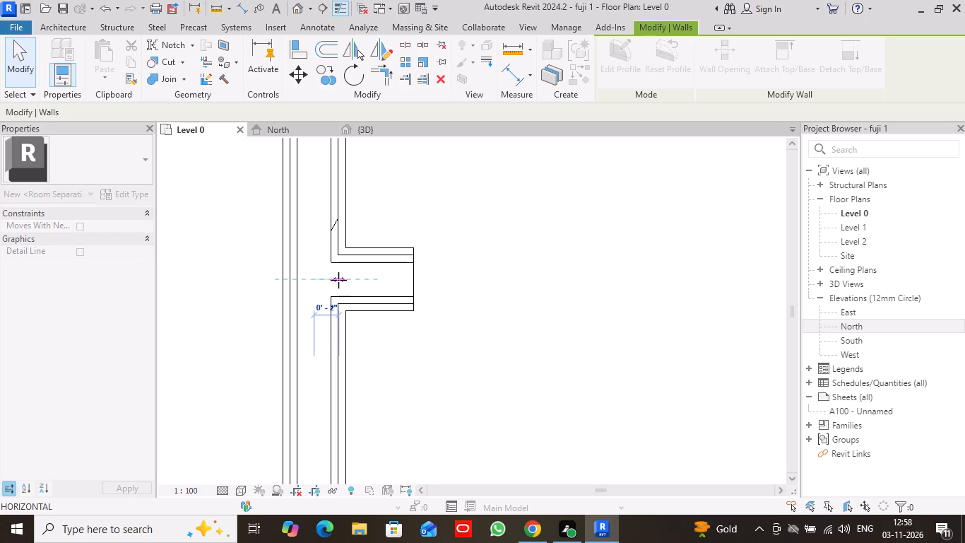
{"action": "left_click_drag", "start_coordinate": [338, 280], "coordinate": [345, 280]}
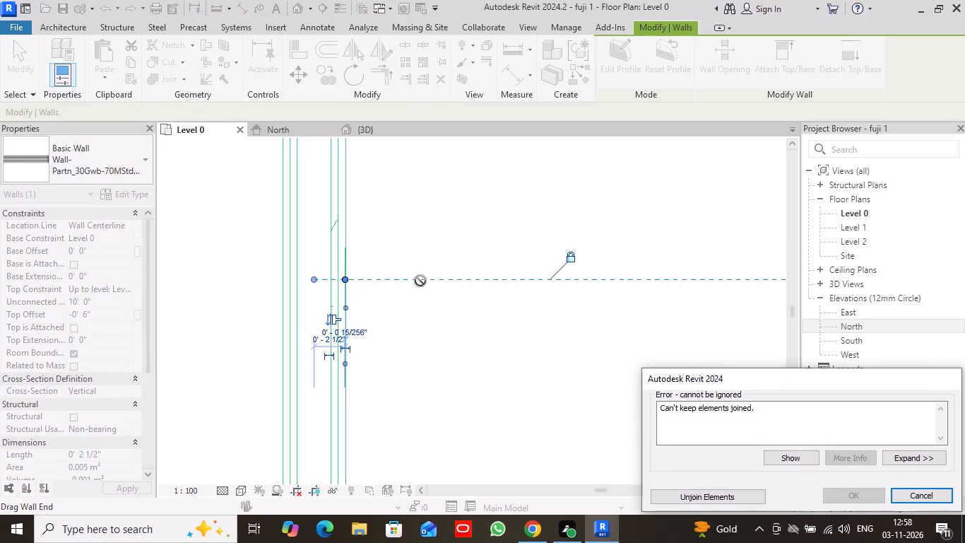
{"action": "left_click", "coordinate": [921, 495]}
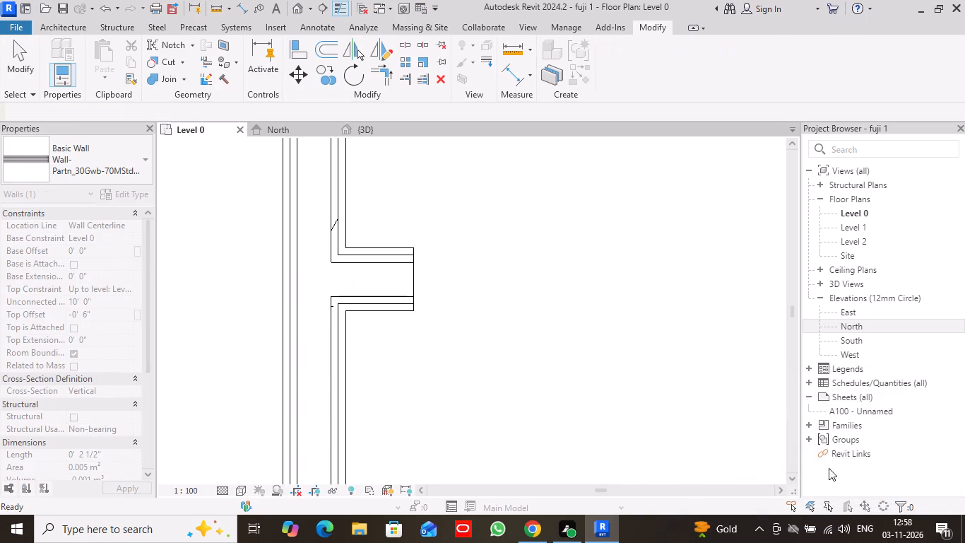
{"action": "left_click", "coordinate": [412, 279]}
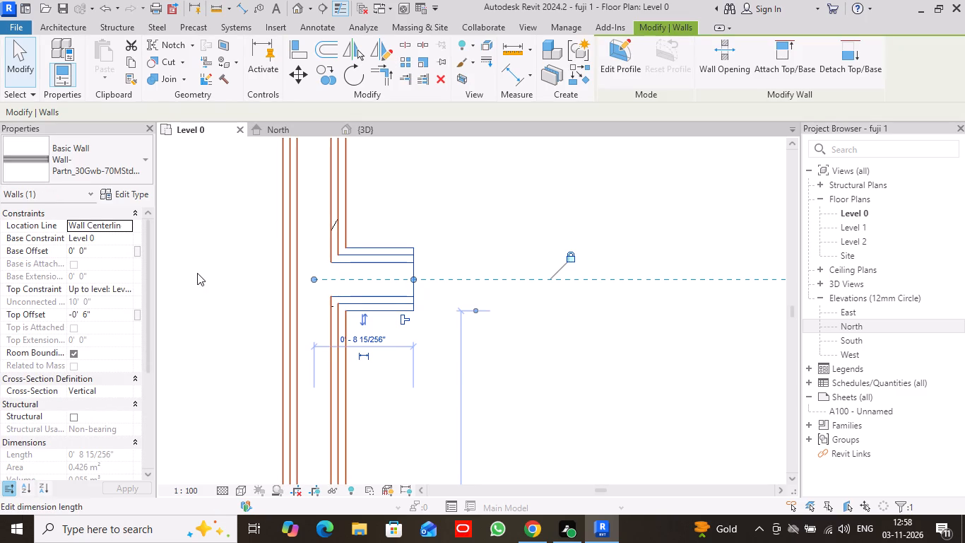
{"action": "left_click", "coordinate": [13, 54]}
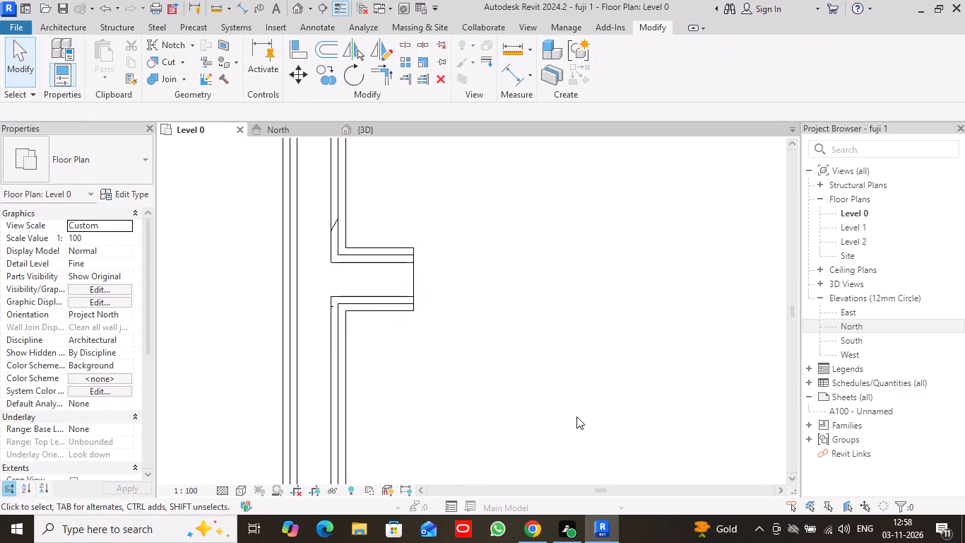
Examine the whole Level 0 floor plan, including its partitions, doors, windows and the opening between the north-east rooms.
{"action": "scroll", "coordinate": [576, 416], "scroll_direction": "down", "scroll_amount": 11}
{"action": "middle_click_drag", "start_coordinate": [641, 416], "coordinate": [498, 298]}
{"action": "scroll", "coordinate": [510, 304], "scroll_direction": "down", "scroll_amount": 3}
{"action": "scroll", "coordinate": [561, 337], "scroll_direction": "down", "scroll_amount": 1}
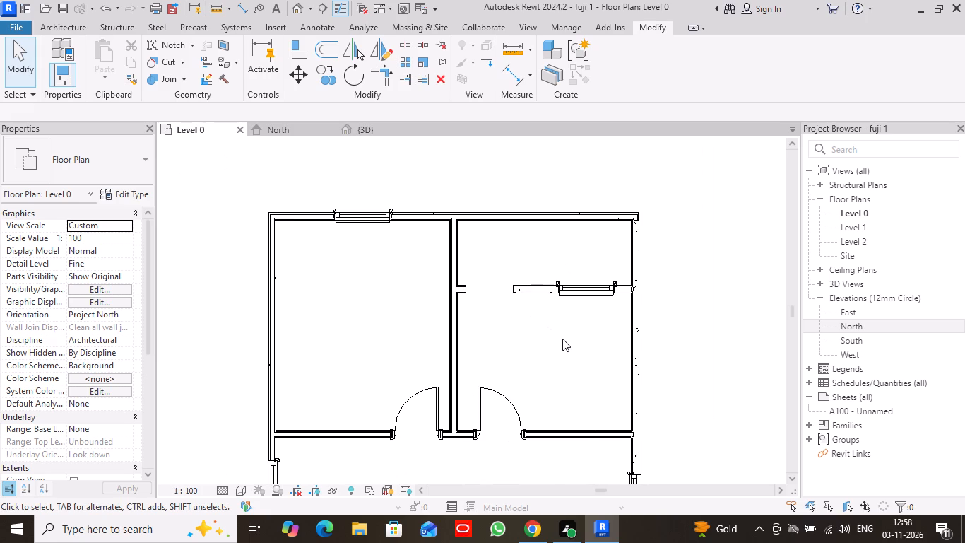
{"action": "scroll", "coordinate": [646, 339], "scroll_direction": "down", "scroll_amount": 2}
{"action": "middle_click_drag", "start_coordinate": [681, 393], "coordinate": [670, 311]}
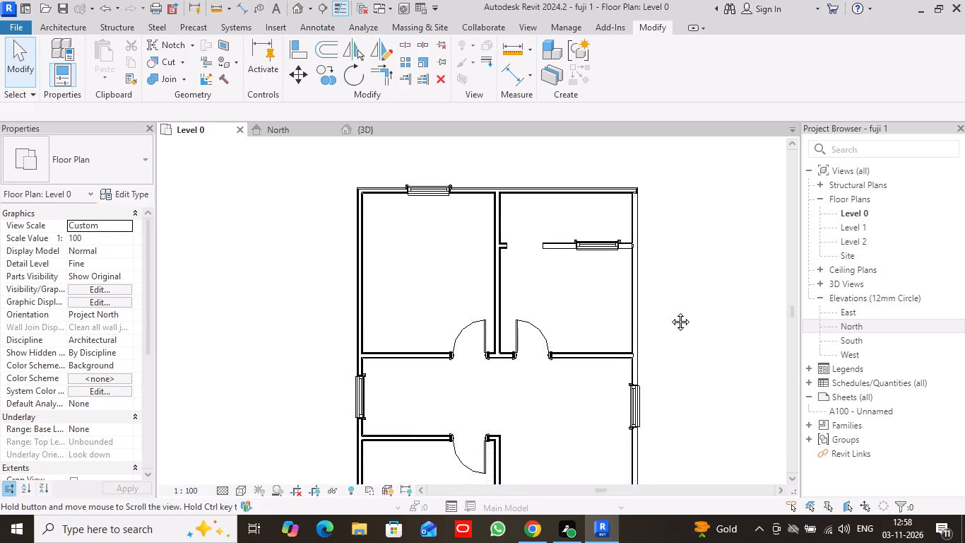
{"action": "middle_click_drag", "start_coordinate": [670, 311], "coordinate": [668, 281]}
{"action": "scroll", "coordinate": [668, 281], "scroll_direction": "down", "scroll_amount": 3}
{"action": "middle_click_drag", "start_coordinate": [706, 388], "coordinate": [678, 364]}
{"action": "scroll", "coordinate": [678, 364], "scroll_direction": "up", "scroll_amount": 1}
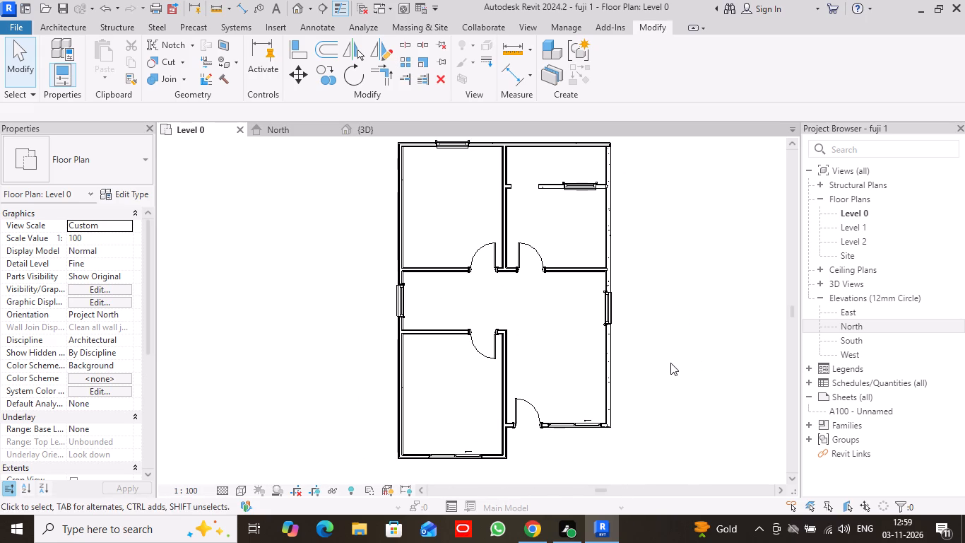
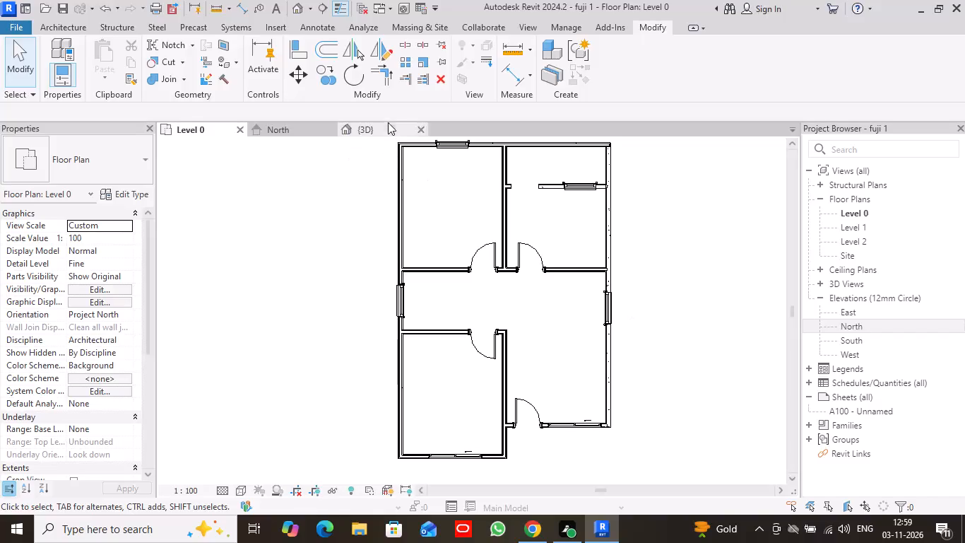
Examine the house in 3D from several angles and in the Level 0 plan, comparing the wall tops and openings.
{"action": "left_click", "coordinate": [388, 122]}
{"action": "left_click", "coordinate": [379, 133]}
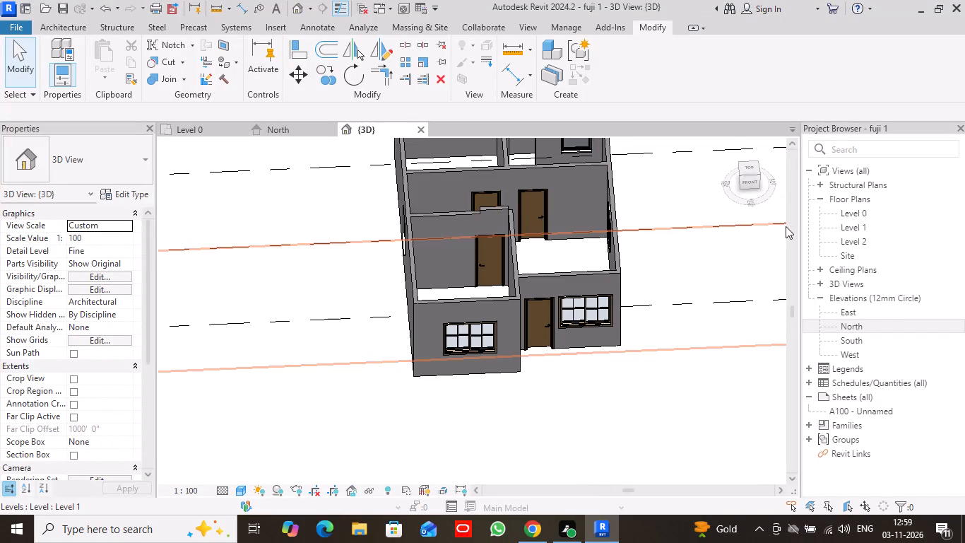
{"action": "left_click_drag", "start_coordinate": [748, 176], "coordinate": [652, 171]}
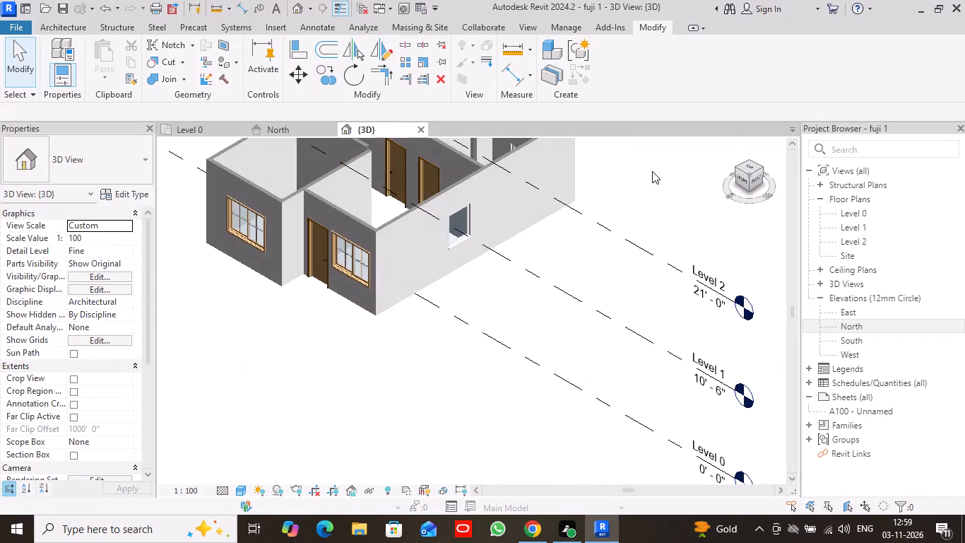
{"action": "left_click_drag", "start_coordinate": [652, 171], "coordinate": [688, 167]}
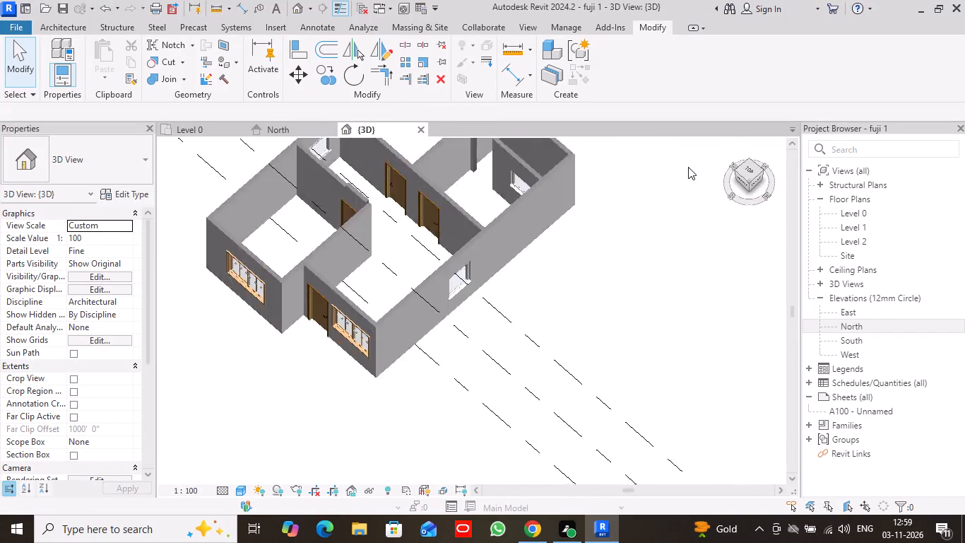
{"action": "left_click_drag", "start_coordinate": [688, 167], "coordinate": [692, 172]}
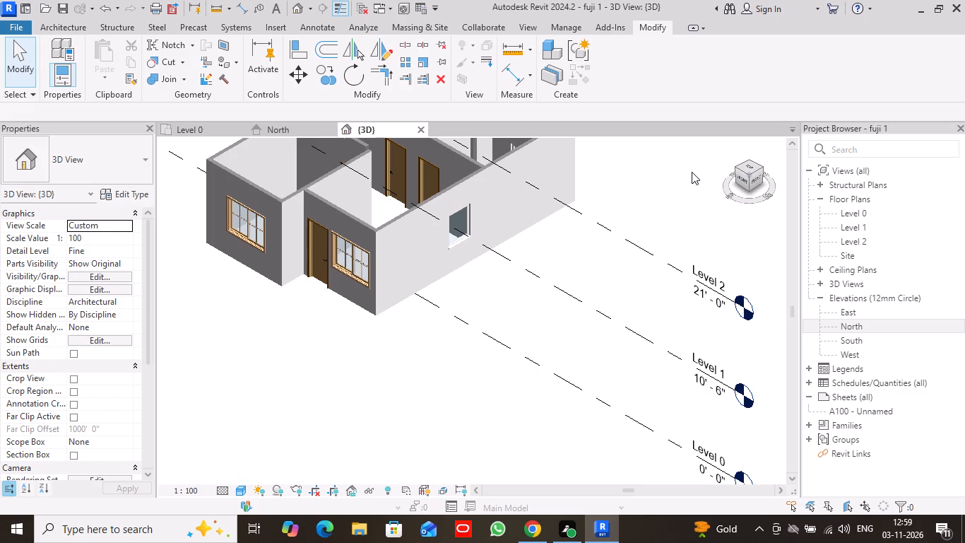
{"action": "left_click_drag", "start_coordinate": [692, 172], "coordinate": [687, 188]}
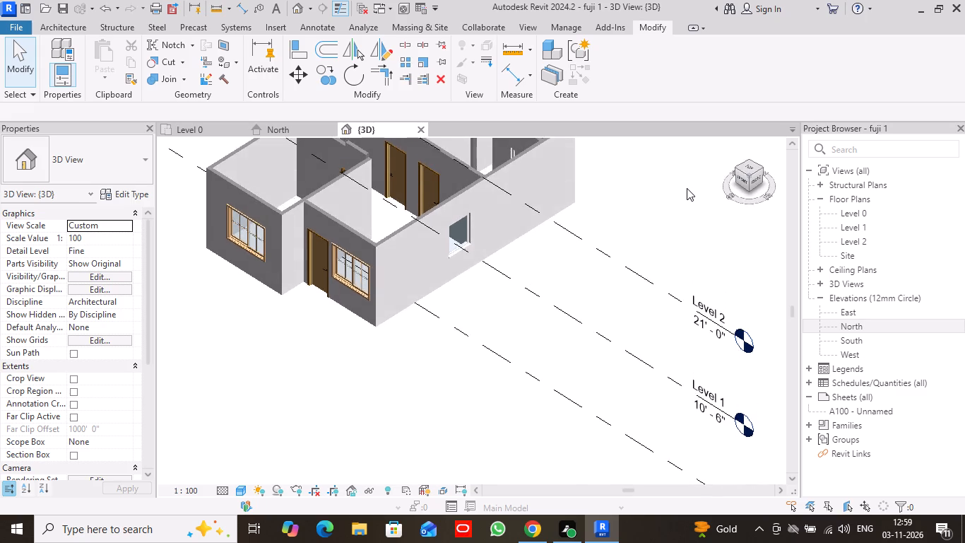
{"action": "left_click_drag", "start_coordinate": [687, 188], "coordinate": [758, 198]}
{"action": "left_click", "coordinate": [208, 130]}
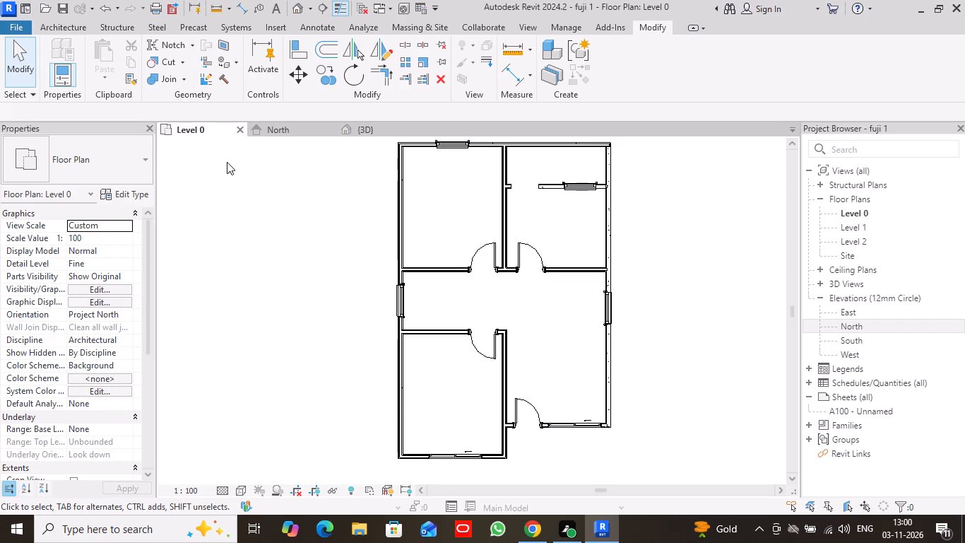
{"action": "scroll", "coordinate": [327, 269], "scroll_direction": "down", "scroll_amount": 1}
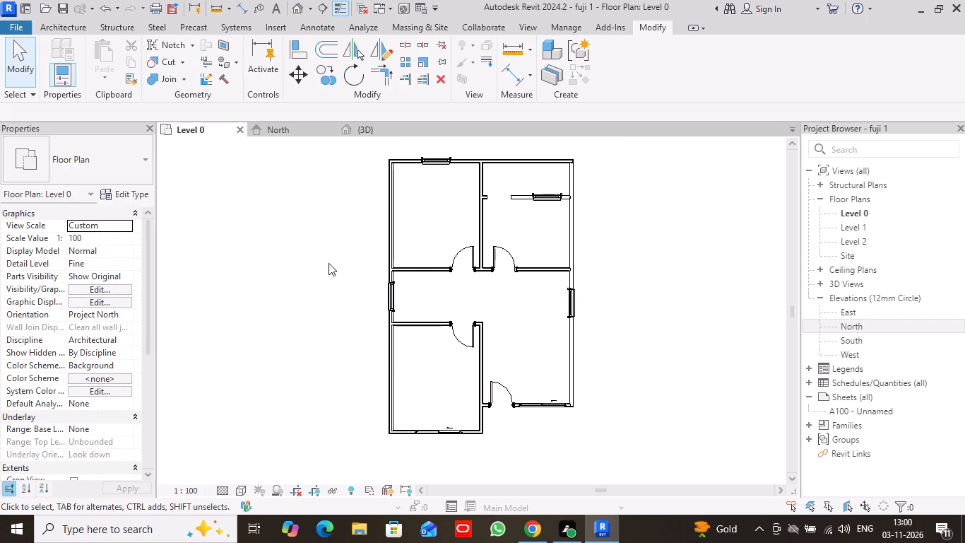
{"action": "middle_click_drag", "start_coordinate": [644, 275], "coordinate": [595, 272]}
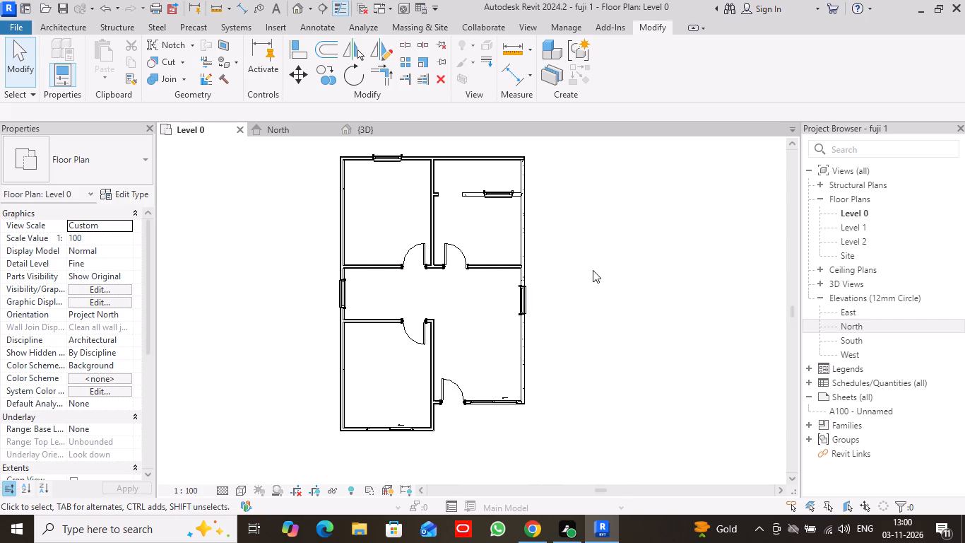
{"action": "left_click", "coordinate": [374, 128]}
{"action": "left_click", "coordinate": [750, 181]}
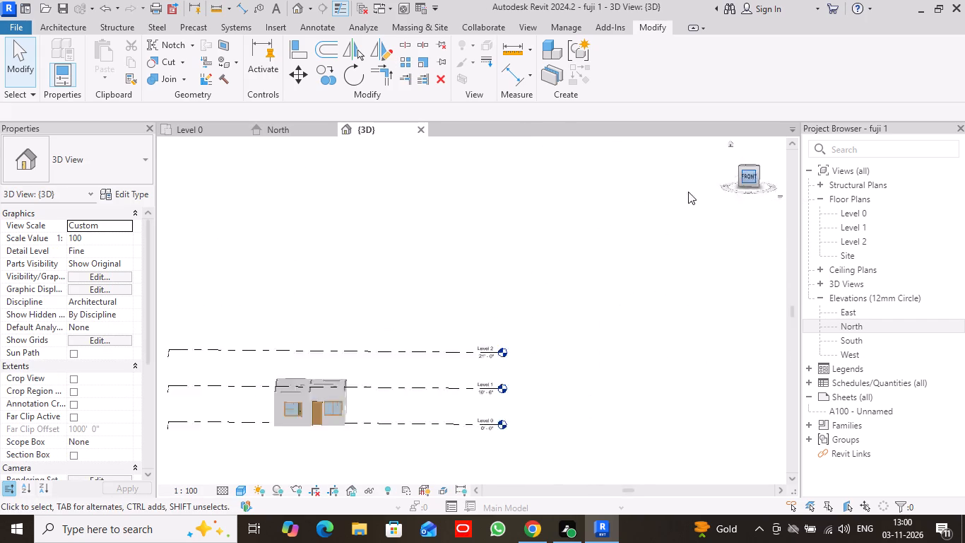
{"action": "scroll", "coordinate": [408, 337], "scroll_direction": "up", "scroll_amount": 7}
{"action": "scroll", "coordinate": [521, 344], "scroll_direction": "up", "scroll_amount": 4}
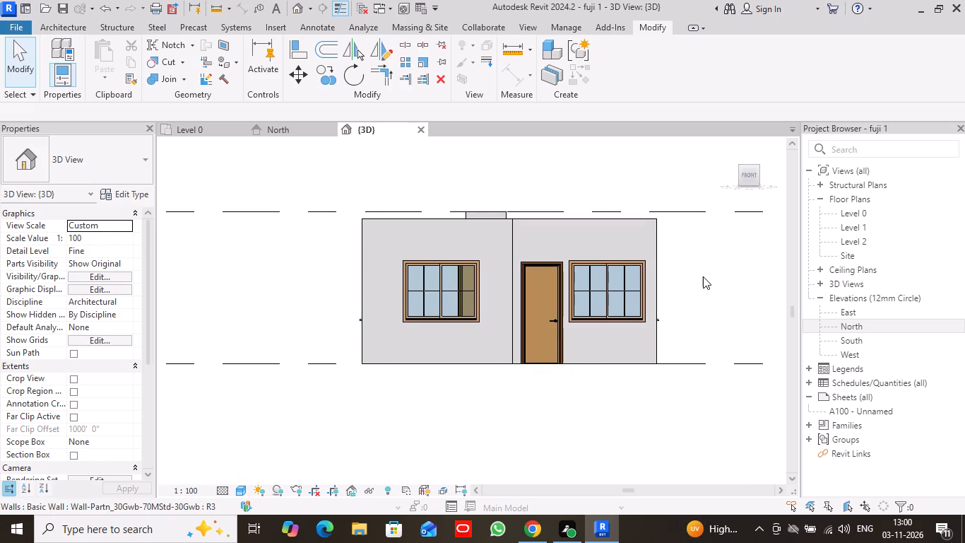
{"action": "left_click_drag", "start_coordinate": [758, 175], "coordinate": [742, 180]}
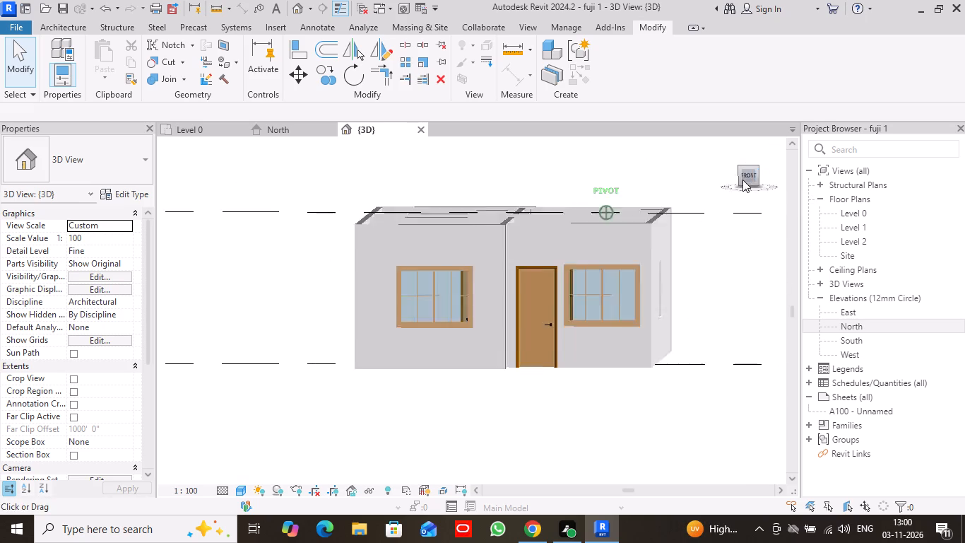
{"action": "left_click_drag", "start_coordinate": [742, 180], "coordinate": [701, 192]}
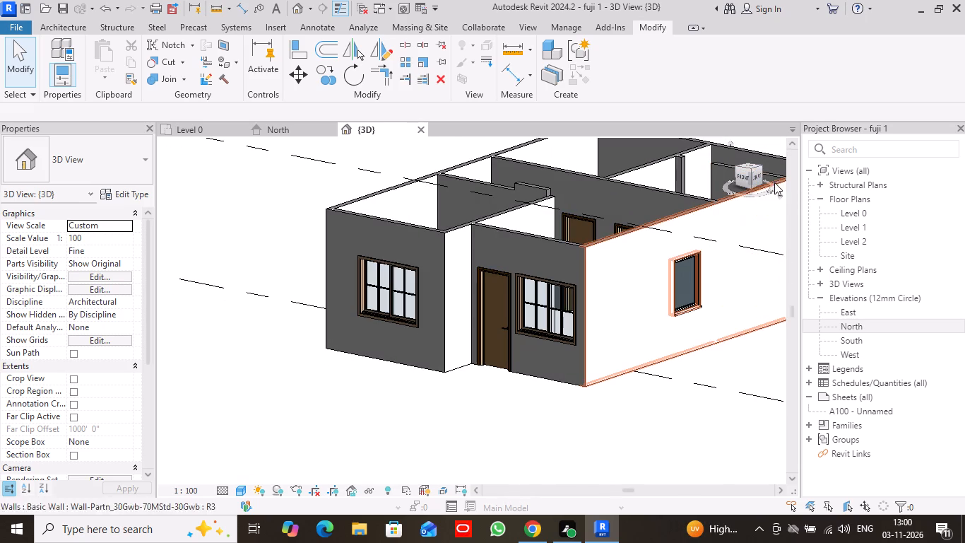
Lower the top of the short partition holding the south-west room's door to a -0' 6" top offset, level with the neighbouring walls.
{"action": "left_click", "coordinate": [747, 177]}
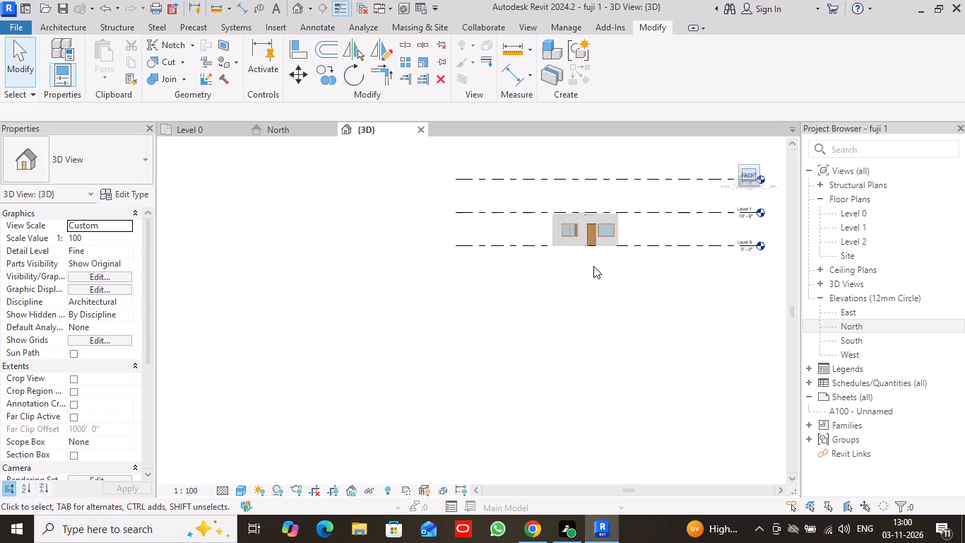
{"action": "scroll", "coordinate": [549, 295], "scroll_direction": "up", "scroll_amount": 1}
{"action": "scroll", "coordinate": [448, 348], "scroll_direction": "up", "scroll_amount": 6}
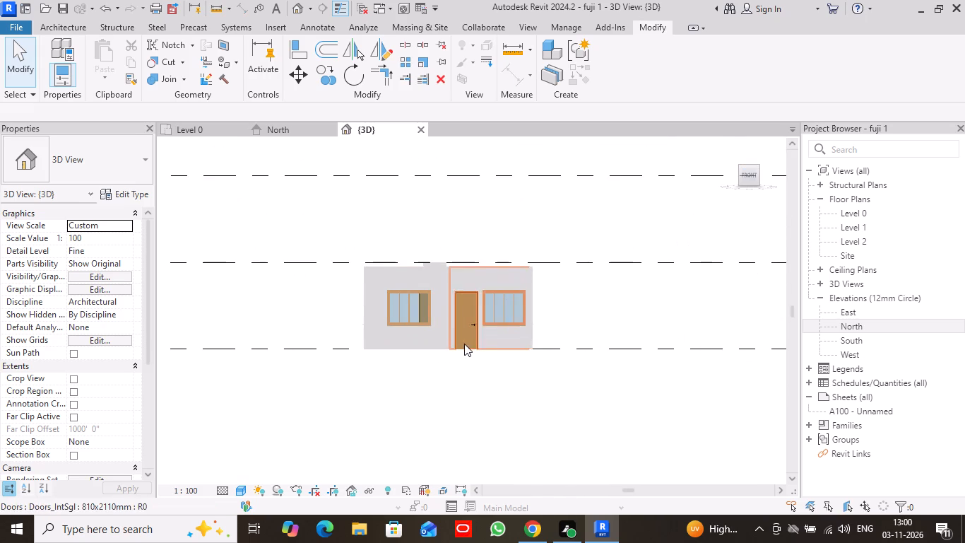
{"action": "scroll", "coordinate": [464, 344], "scroll_direction": "up", "scroll_amount": 2}
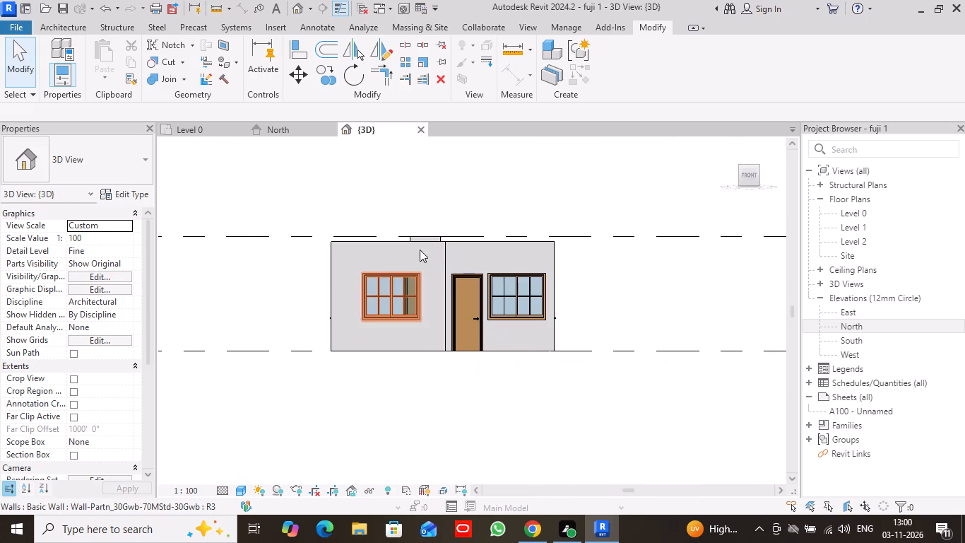
{"action": "scroll", "coordinate": [425, 240], "scroll_direction": "up", "scroll_amount": 1}
{"action": "scroll", "coordinate": [425, 240], "scroll_direction": "down", "scroll_amount": 1}
{"action": "scroll", "coordinate": [425, 240], "scroll_direction": "up", "scroll_amount": 2}
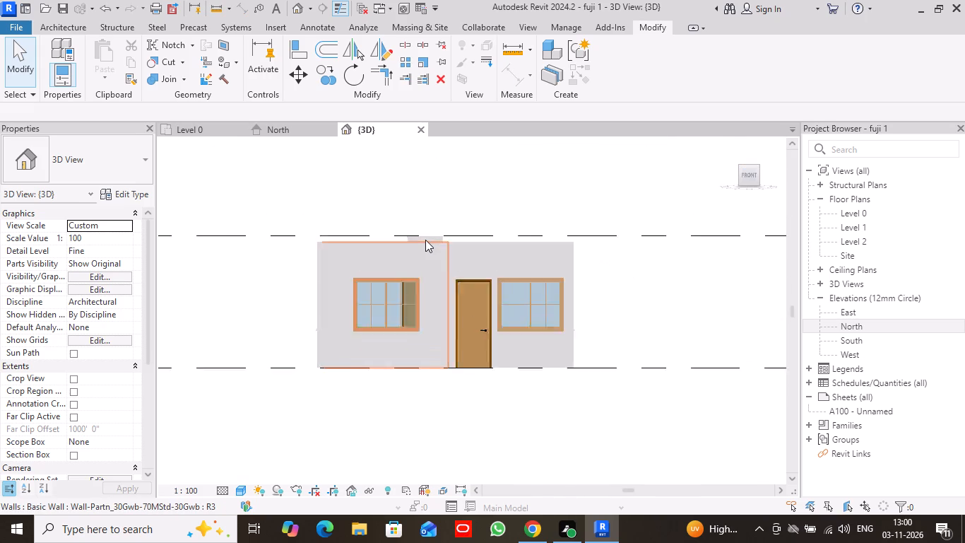
{"action": "scroll", "coordinate": [425, 240], "scroll_direction": "up", "scroll_amount": 5}
{"action": "scroll", "coordinate": [425, 240], "scroll_direction": "down", "scroll_amount": 1}
{"action": "scroll", "coordinate": [425, 240], "scroll_direction": "up", "scroll_amount": 6}
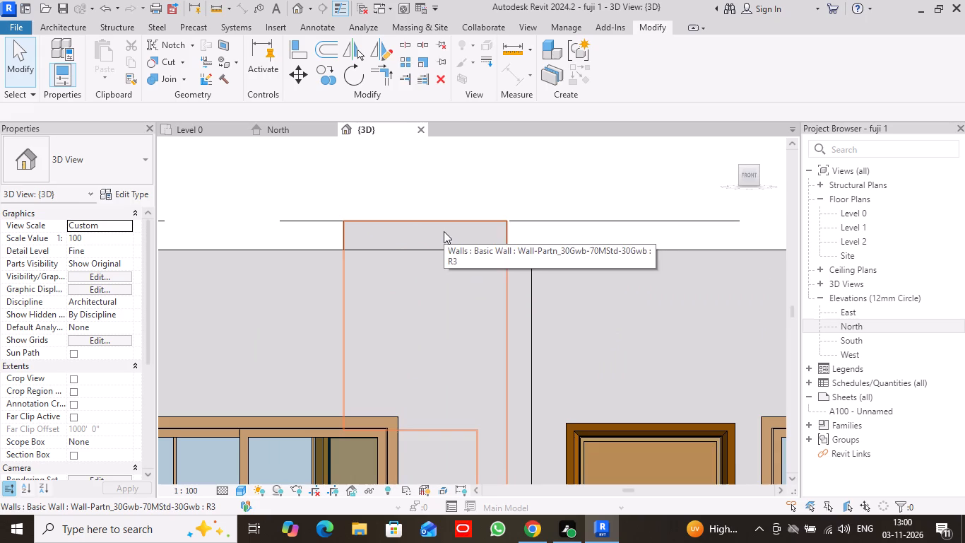
{"action": "left_click", "coordinate": [444, 231]}
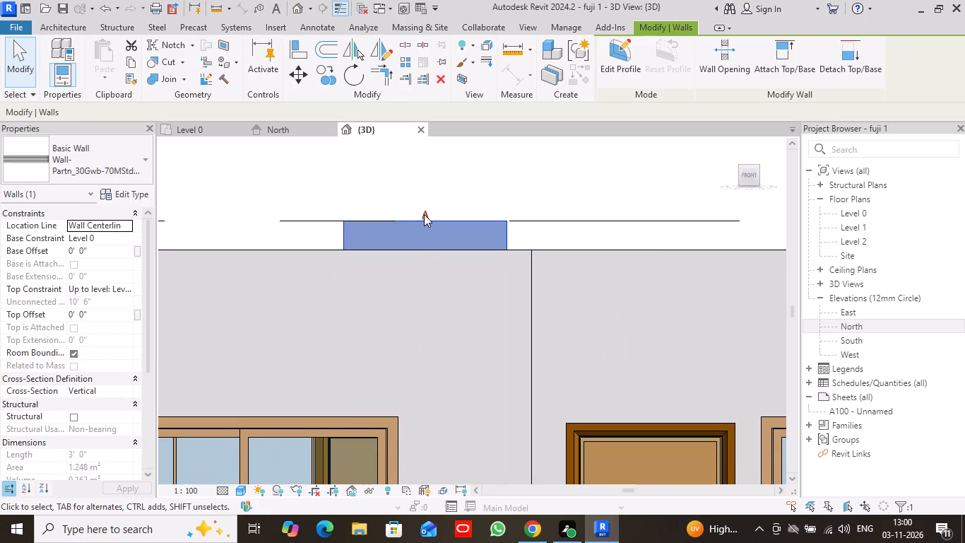
{"action": "left_click_drag", "start_coordinate": [424, 214], "coordinate": [425, 250]}
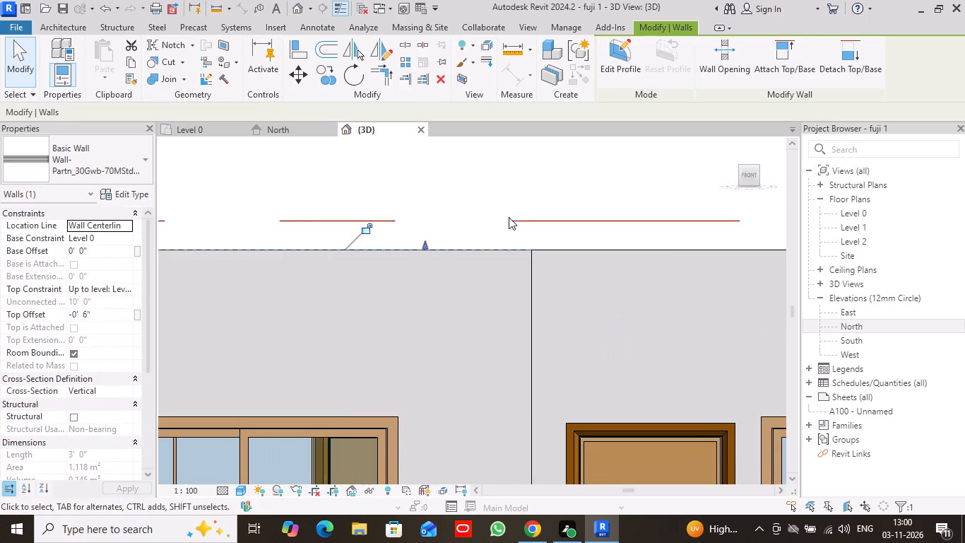
{"action": "scroll", "coordinate": [509, 219], "scroll_direction": "down", "scroll_amount": 9}
{"action": "scroll", "coordinate": [569, 329], "scroll_direction": "down", "scroll_amount": 1}
{"action": "left_click", "coordinate": [601, 199]}
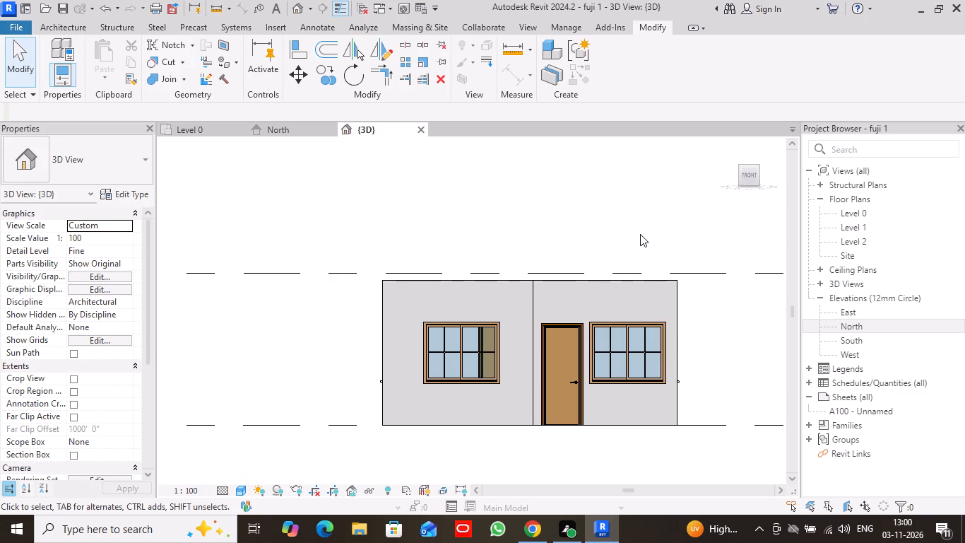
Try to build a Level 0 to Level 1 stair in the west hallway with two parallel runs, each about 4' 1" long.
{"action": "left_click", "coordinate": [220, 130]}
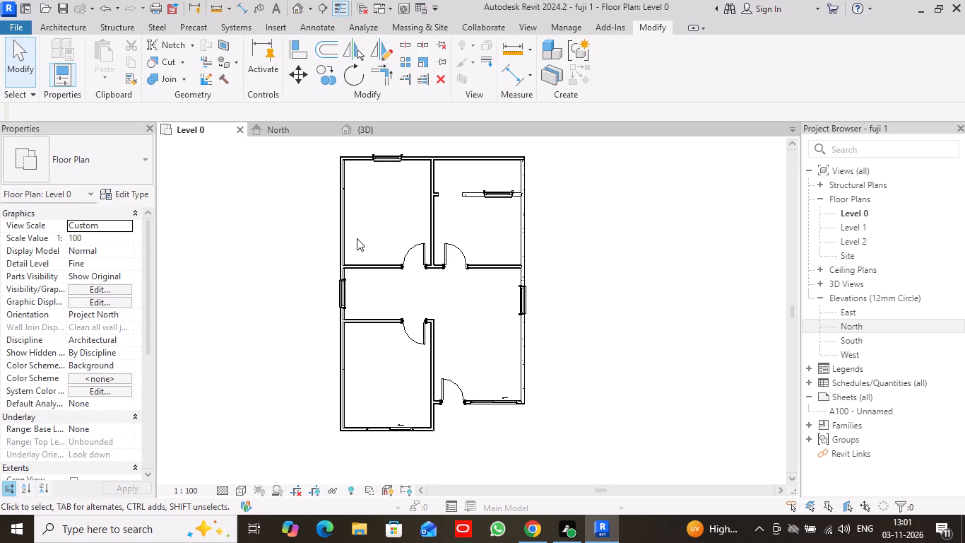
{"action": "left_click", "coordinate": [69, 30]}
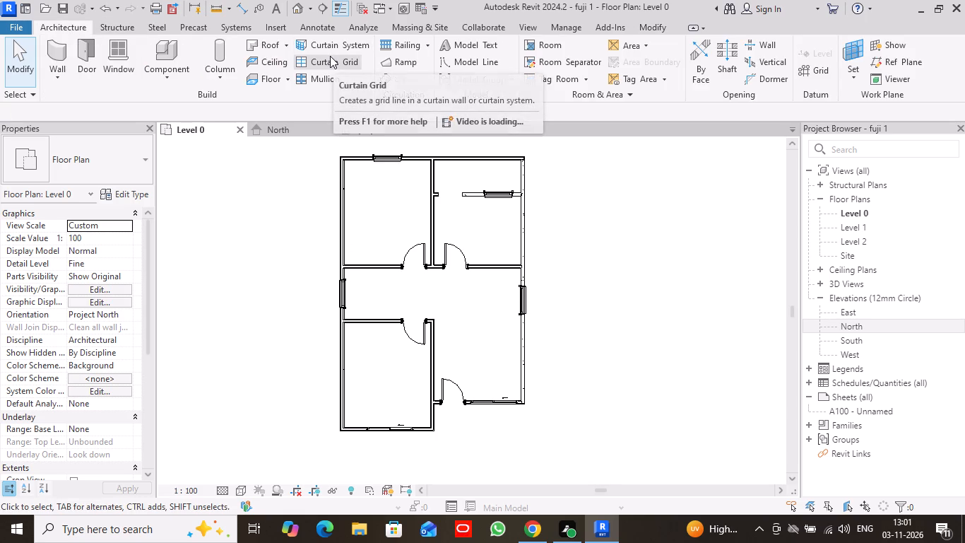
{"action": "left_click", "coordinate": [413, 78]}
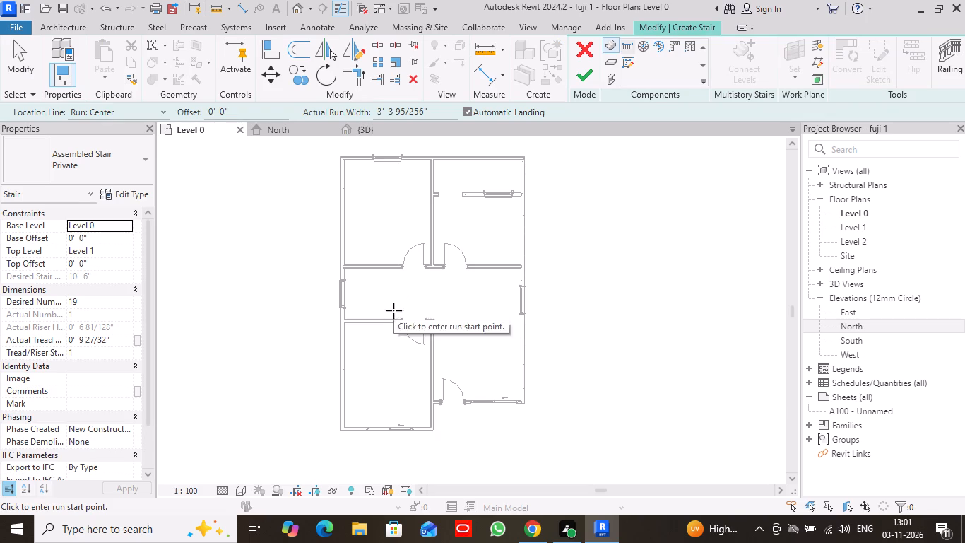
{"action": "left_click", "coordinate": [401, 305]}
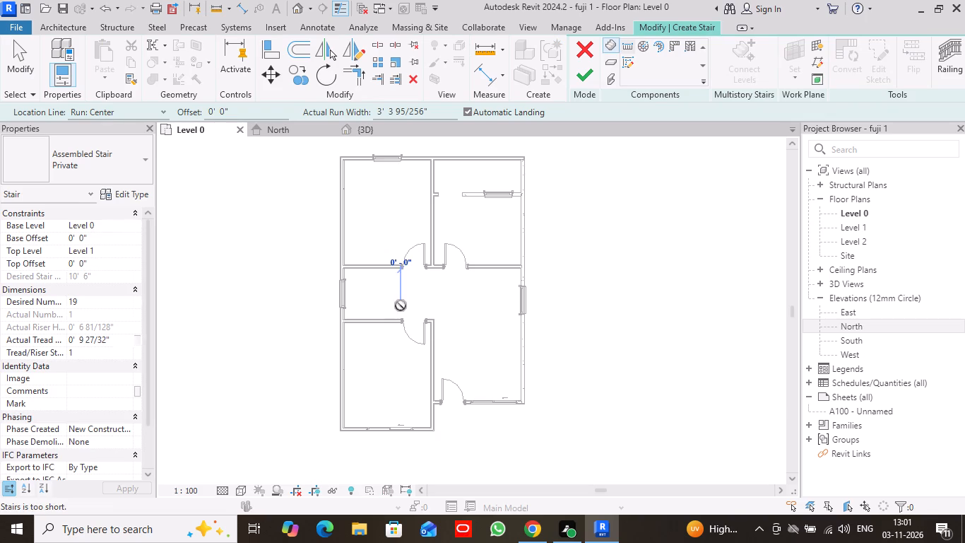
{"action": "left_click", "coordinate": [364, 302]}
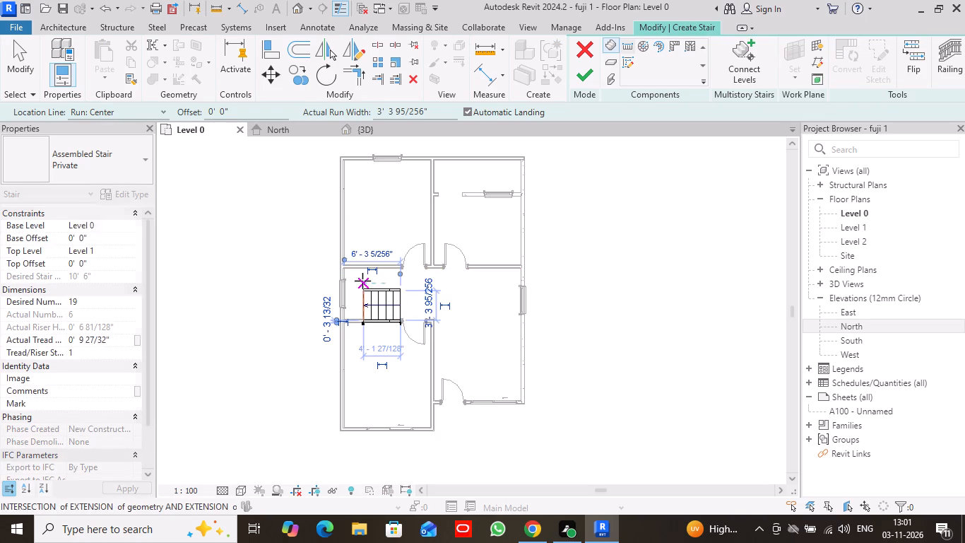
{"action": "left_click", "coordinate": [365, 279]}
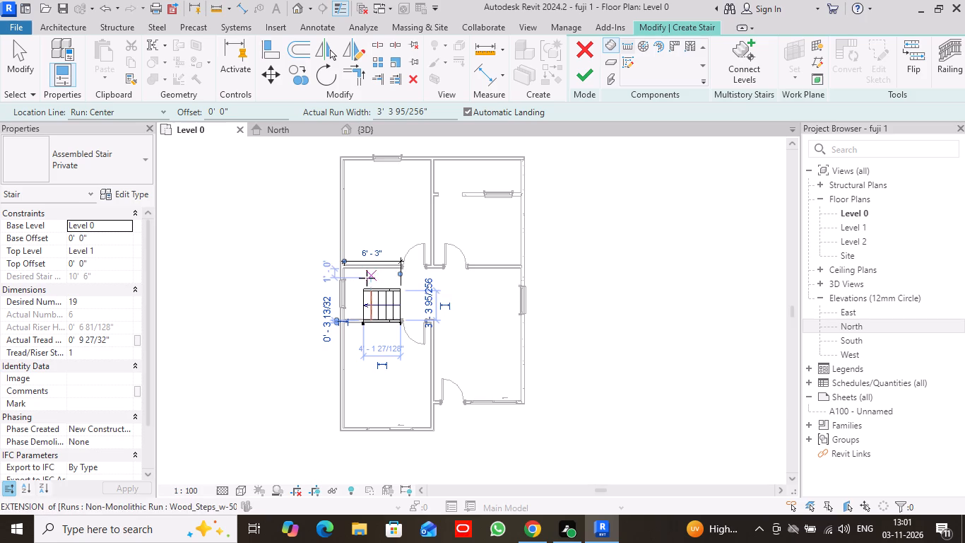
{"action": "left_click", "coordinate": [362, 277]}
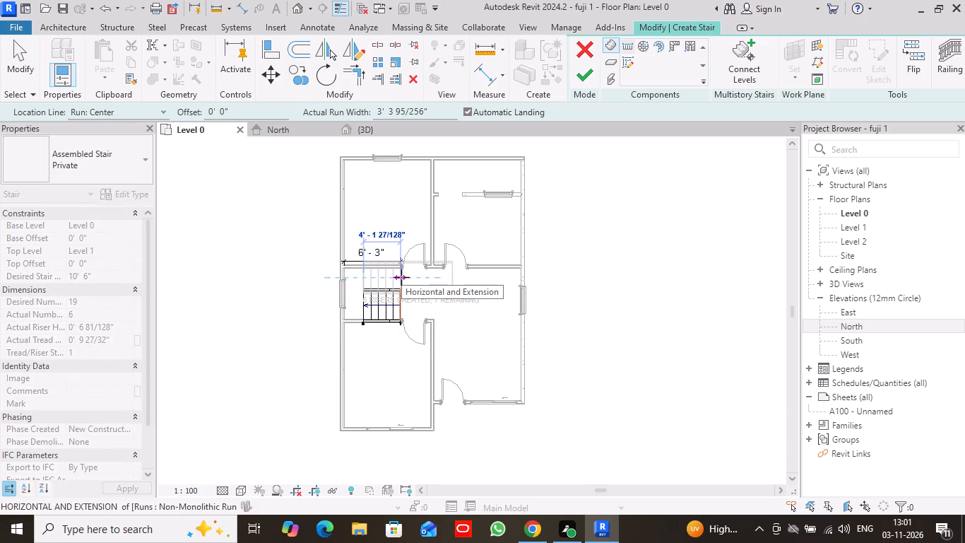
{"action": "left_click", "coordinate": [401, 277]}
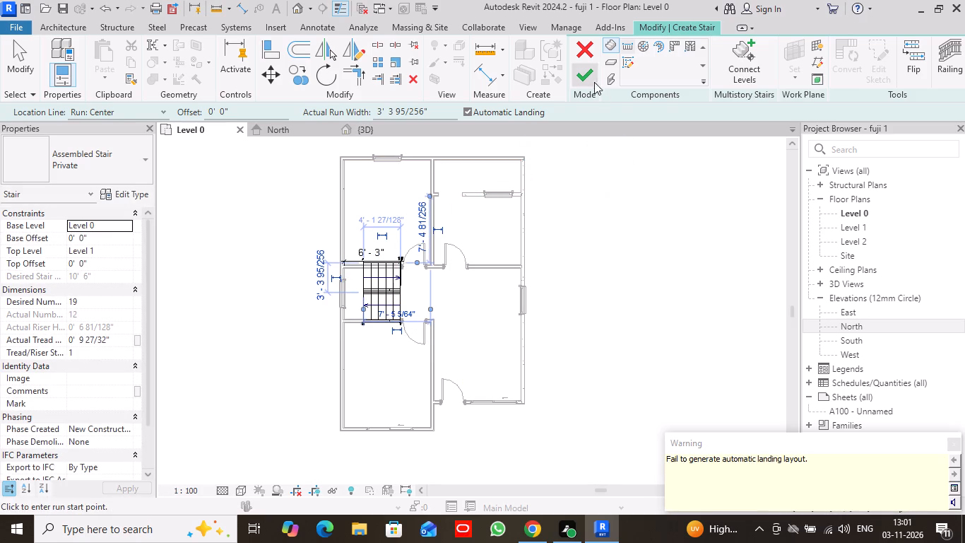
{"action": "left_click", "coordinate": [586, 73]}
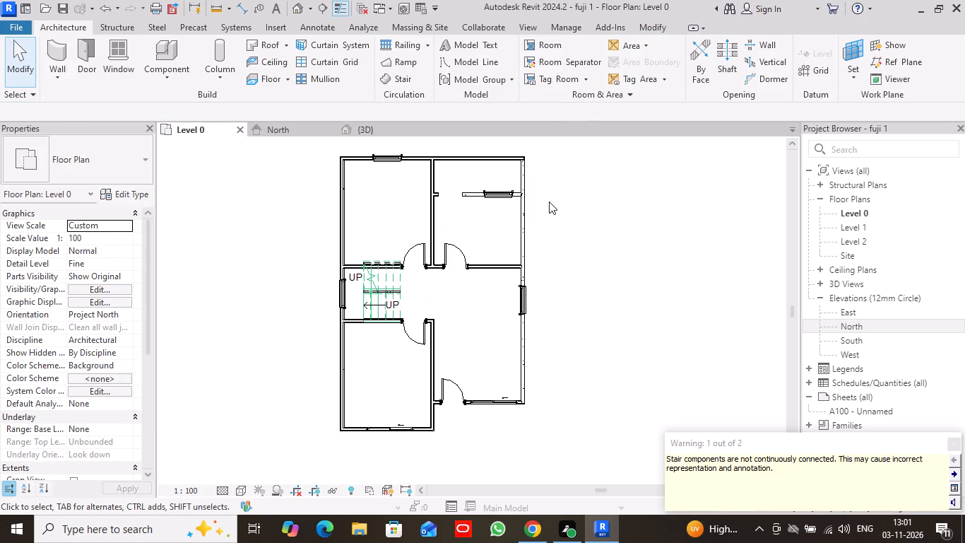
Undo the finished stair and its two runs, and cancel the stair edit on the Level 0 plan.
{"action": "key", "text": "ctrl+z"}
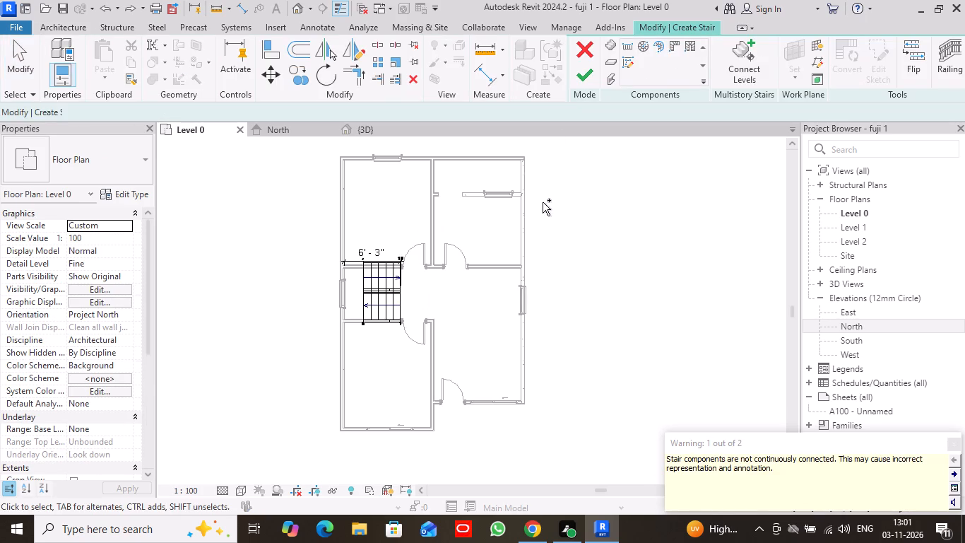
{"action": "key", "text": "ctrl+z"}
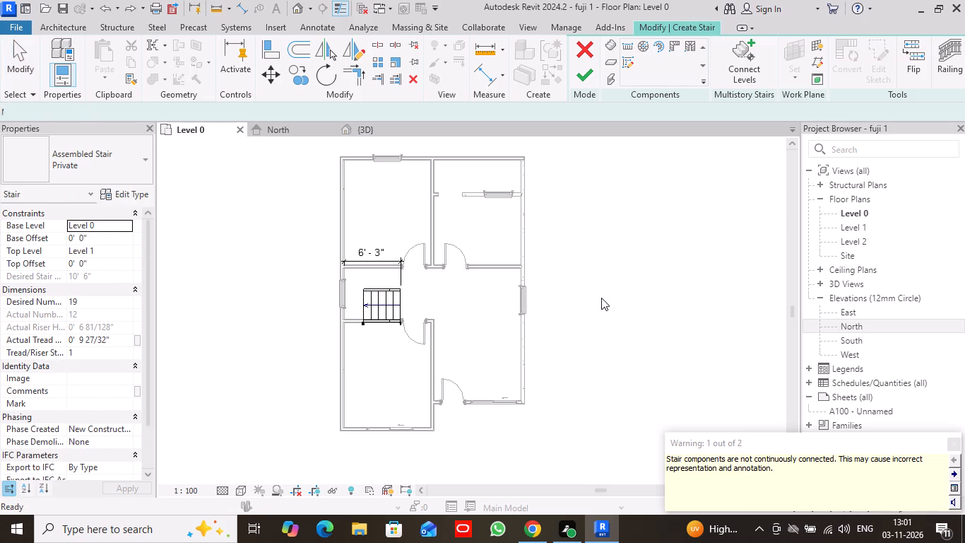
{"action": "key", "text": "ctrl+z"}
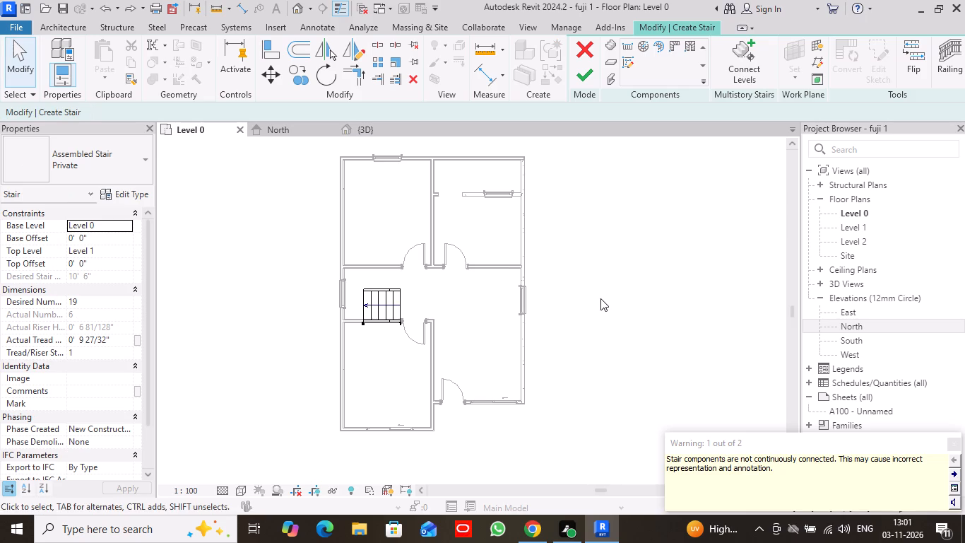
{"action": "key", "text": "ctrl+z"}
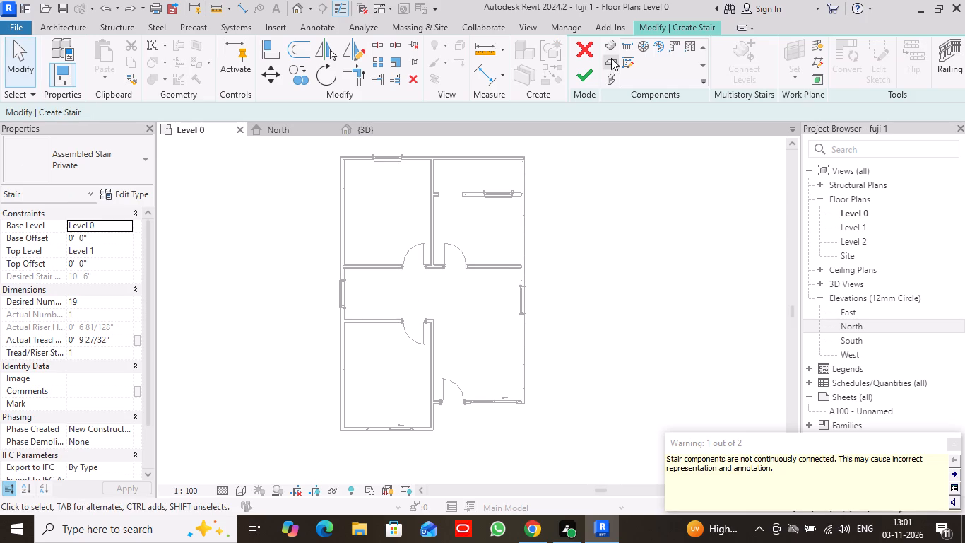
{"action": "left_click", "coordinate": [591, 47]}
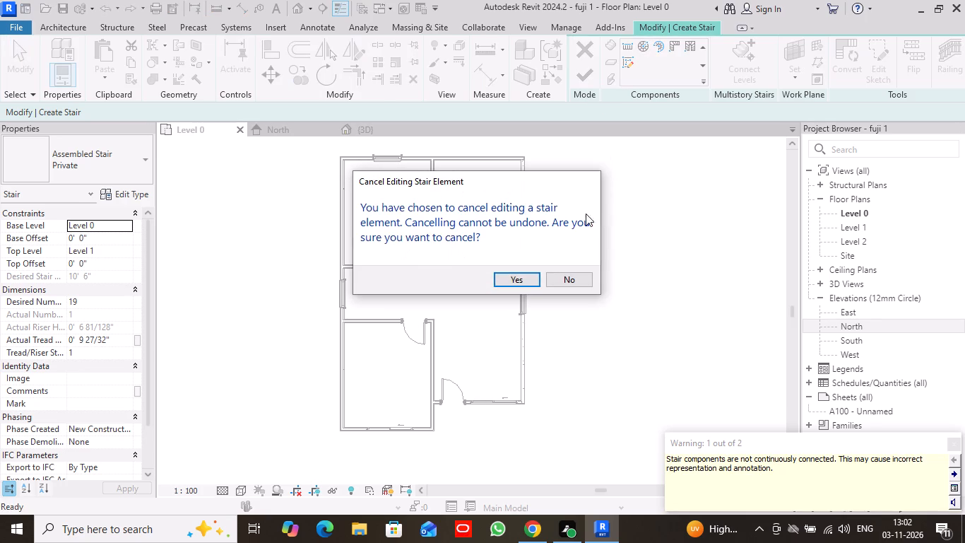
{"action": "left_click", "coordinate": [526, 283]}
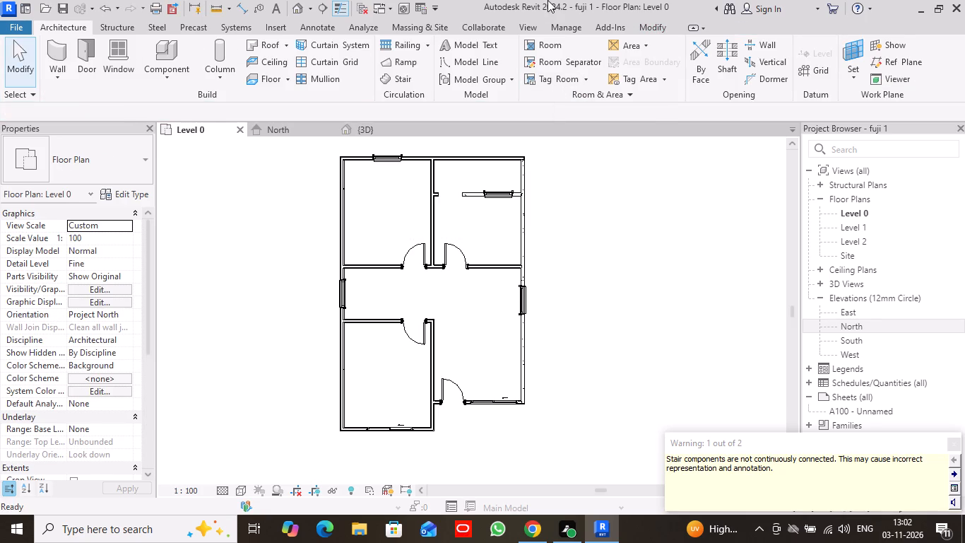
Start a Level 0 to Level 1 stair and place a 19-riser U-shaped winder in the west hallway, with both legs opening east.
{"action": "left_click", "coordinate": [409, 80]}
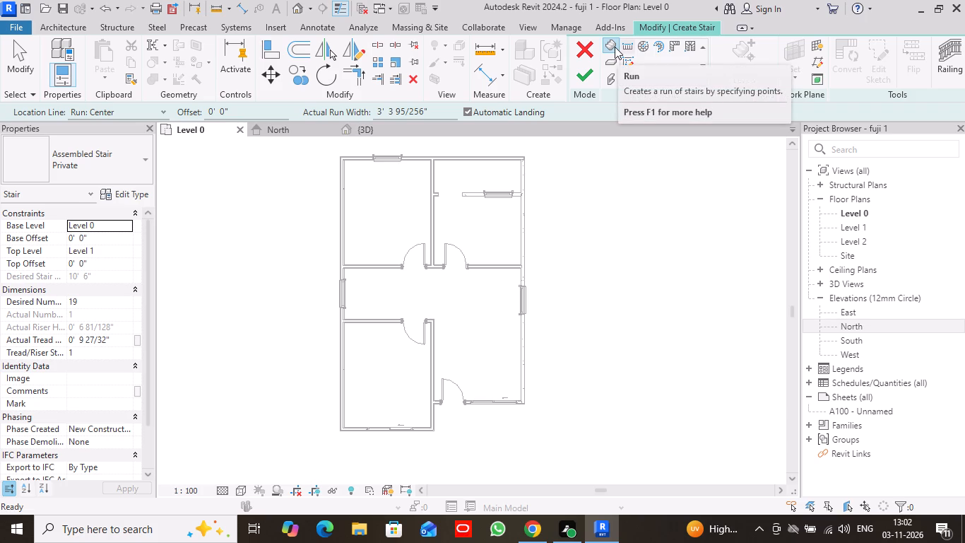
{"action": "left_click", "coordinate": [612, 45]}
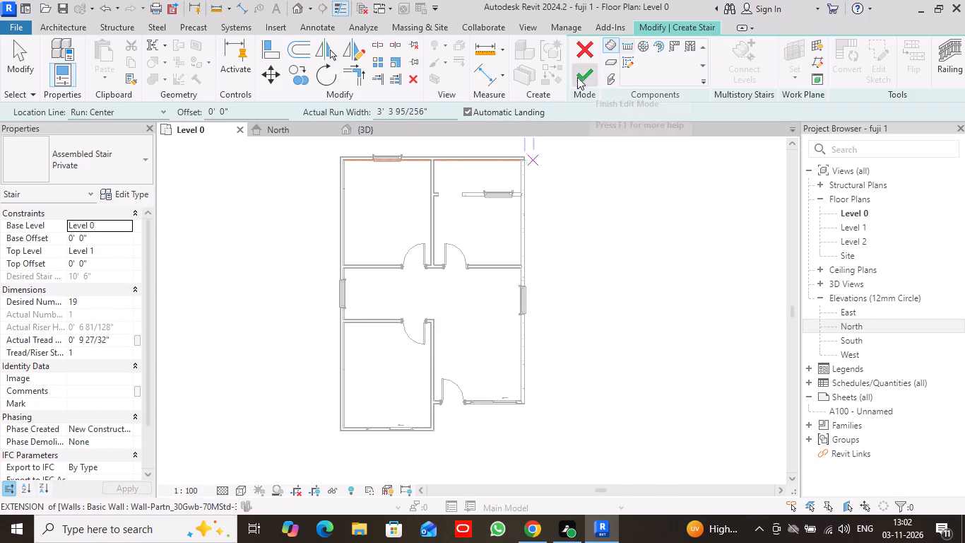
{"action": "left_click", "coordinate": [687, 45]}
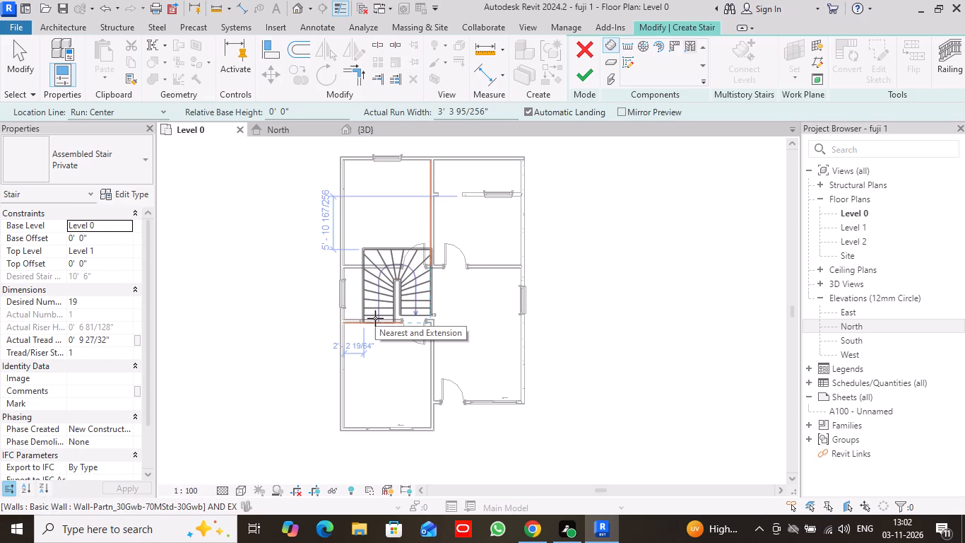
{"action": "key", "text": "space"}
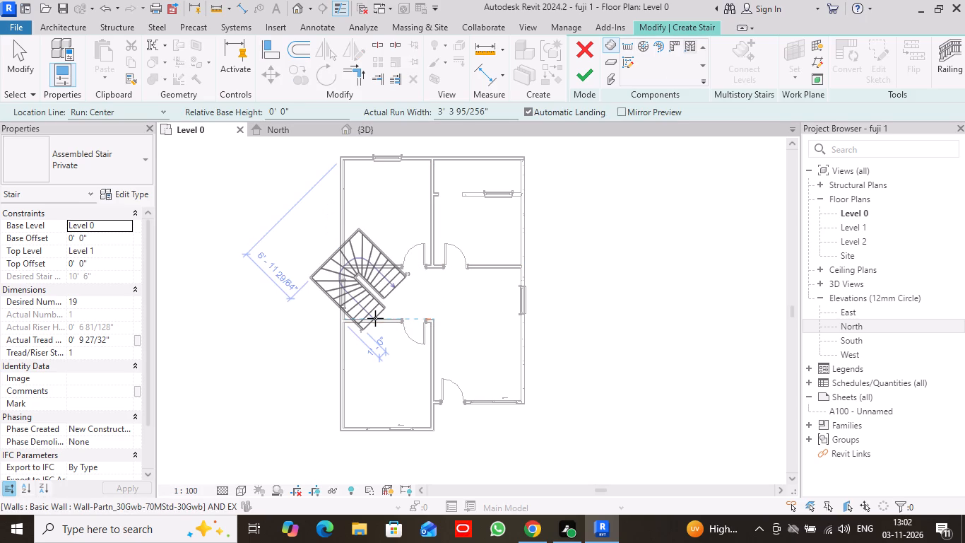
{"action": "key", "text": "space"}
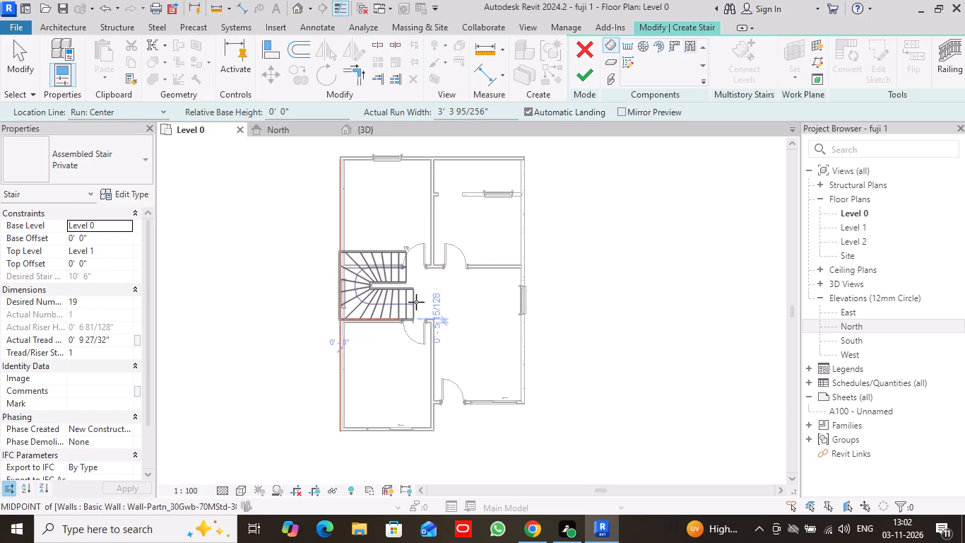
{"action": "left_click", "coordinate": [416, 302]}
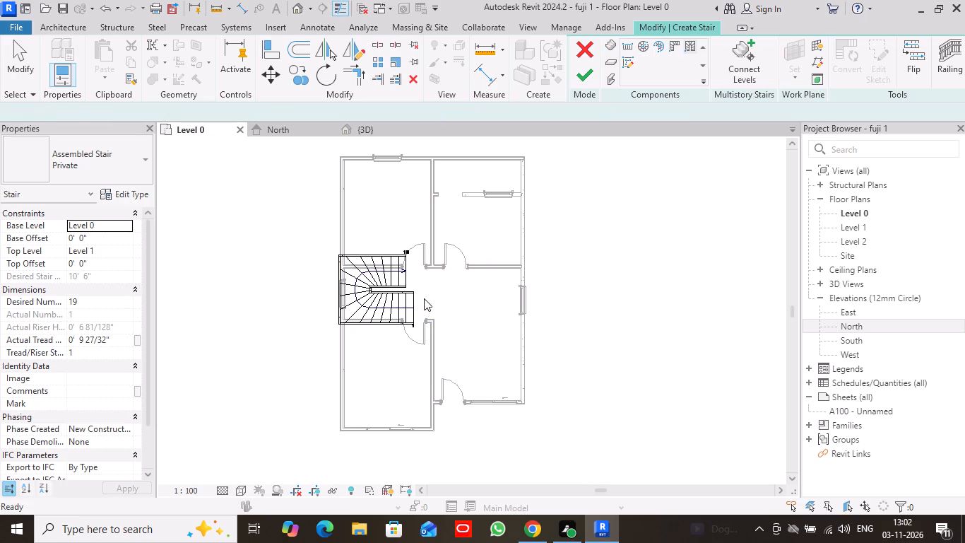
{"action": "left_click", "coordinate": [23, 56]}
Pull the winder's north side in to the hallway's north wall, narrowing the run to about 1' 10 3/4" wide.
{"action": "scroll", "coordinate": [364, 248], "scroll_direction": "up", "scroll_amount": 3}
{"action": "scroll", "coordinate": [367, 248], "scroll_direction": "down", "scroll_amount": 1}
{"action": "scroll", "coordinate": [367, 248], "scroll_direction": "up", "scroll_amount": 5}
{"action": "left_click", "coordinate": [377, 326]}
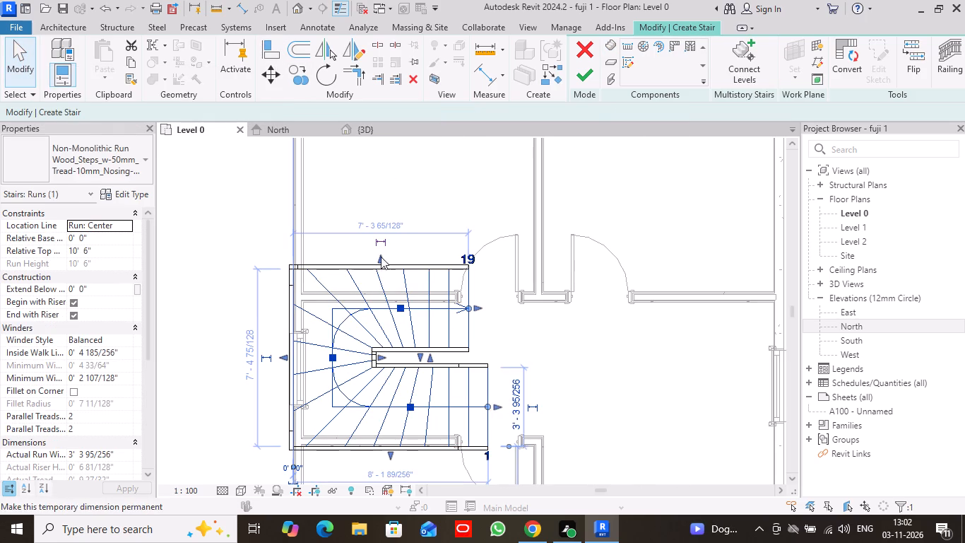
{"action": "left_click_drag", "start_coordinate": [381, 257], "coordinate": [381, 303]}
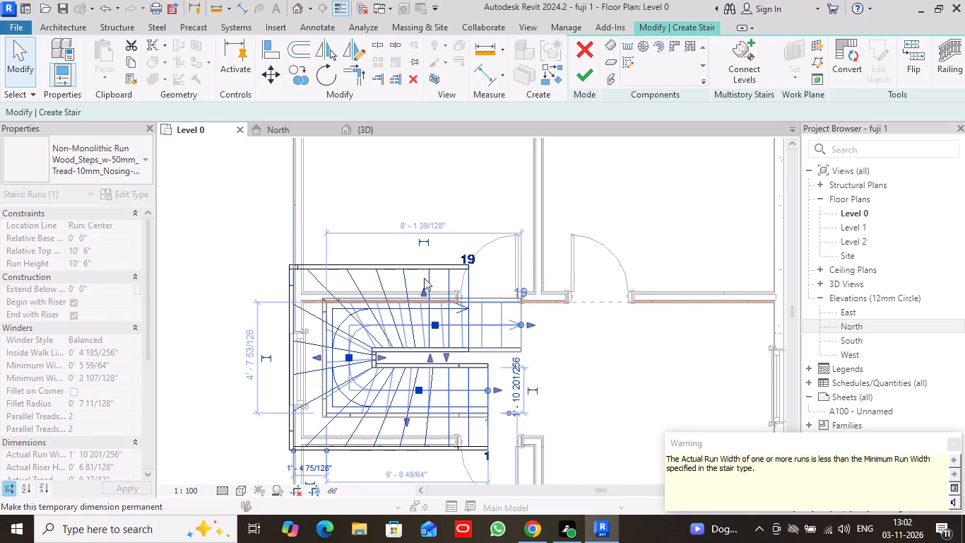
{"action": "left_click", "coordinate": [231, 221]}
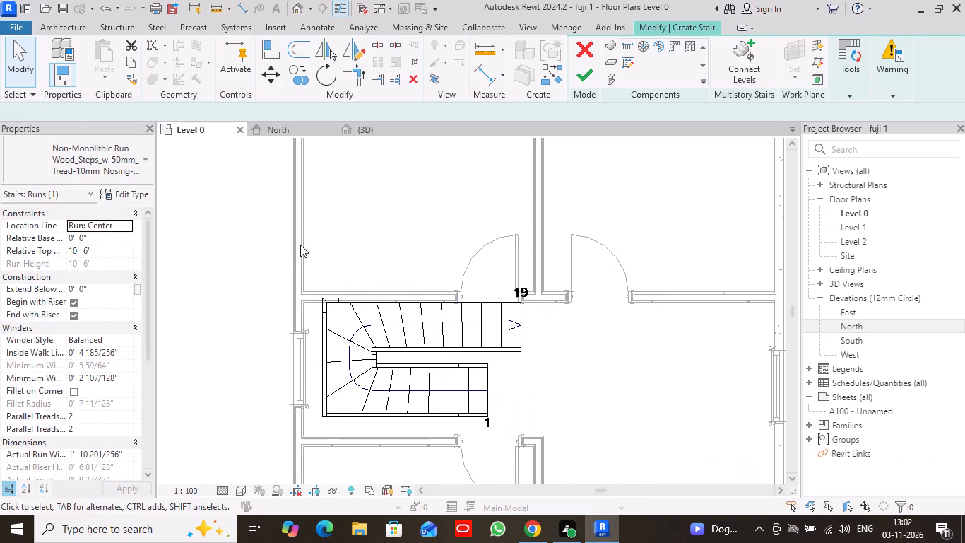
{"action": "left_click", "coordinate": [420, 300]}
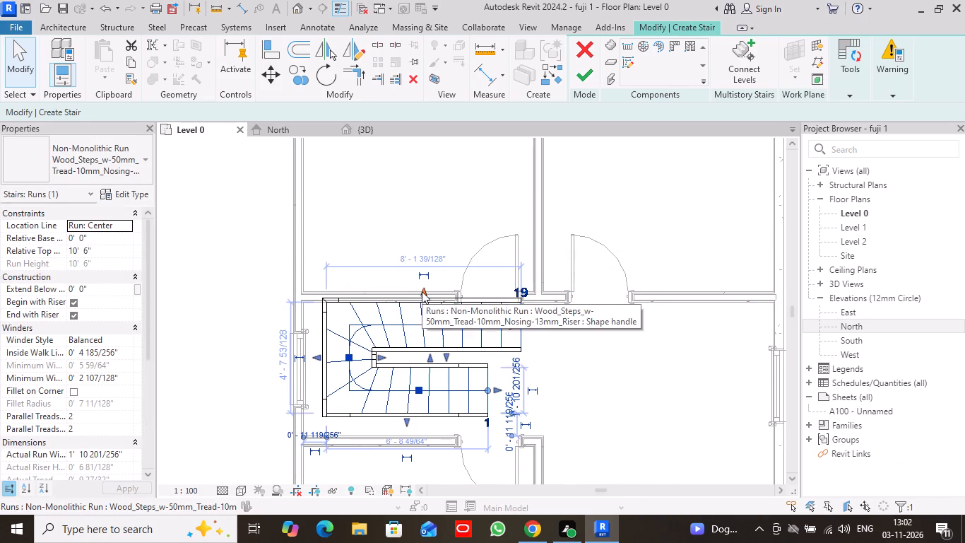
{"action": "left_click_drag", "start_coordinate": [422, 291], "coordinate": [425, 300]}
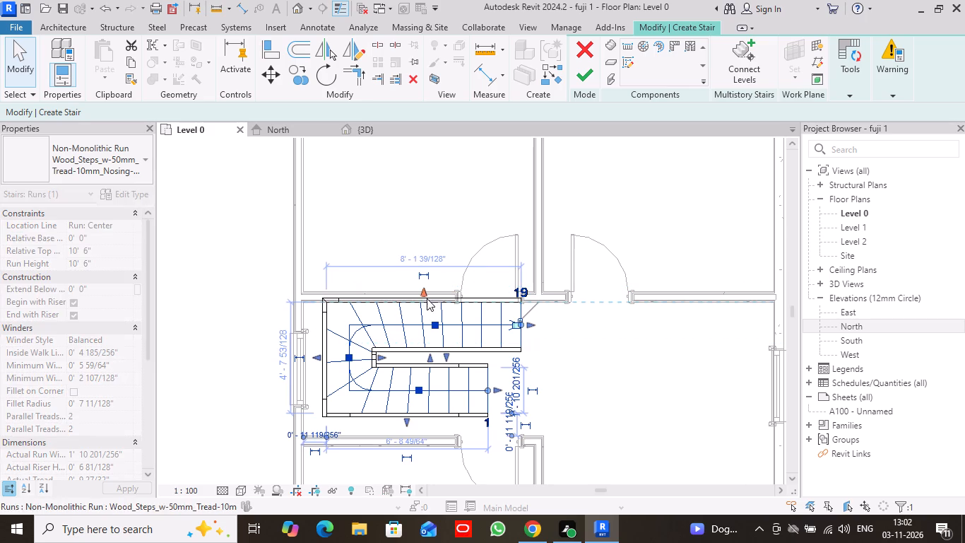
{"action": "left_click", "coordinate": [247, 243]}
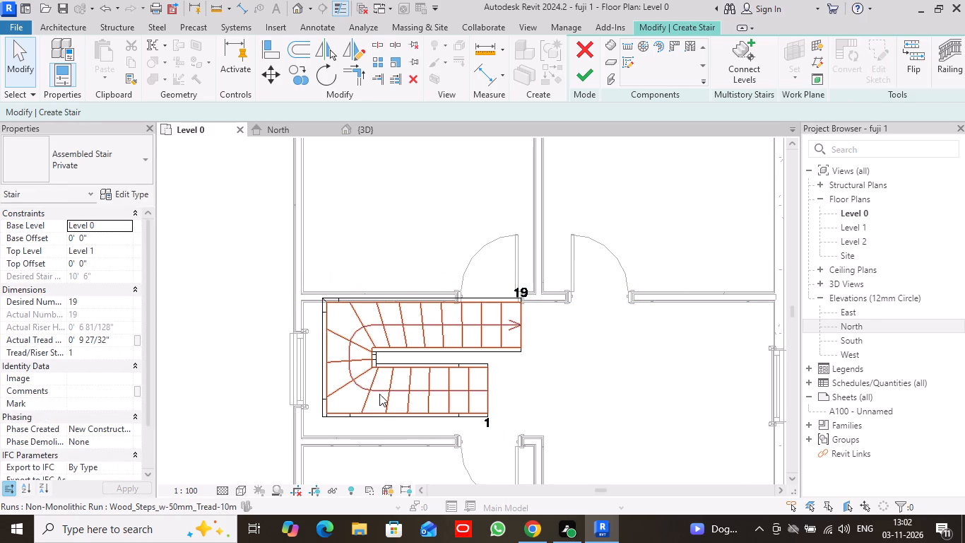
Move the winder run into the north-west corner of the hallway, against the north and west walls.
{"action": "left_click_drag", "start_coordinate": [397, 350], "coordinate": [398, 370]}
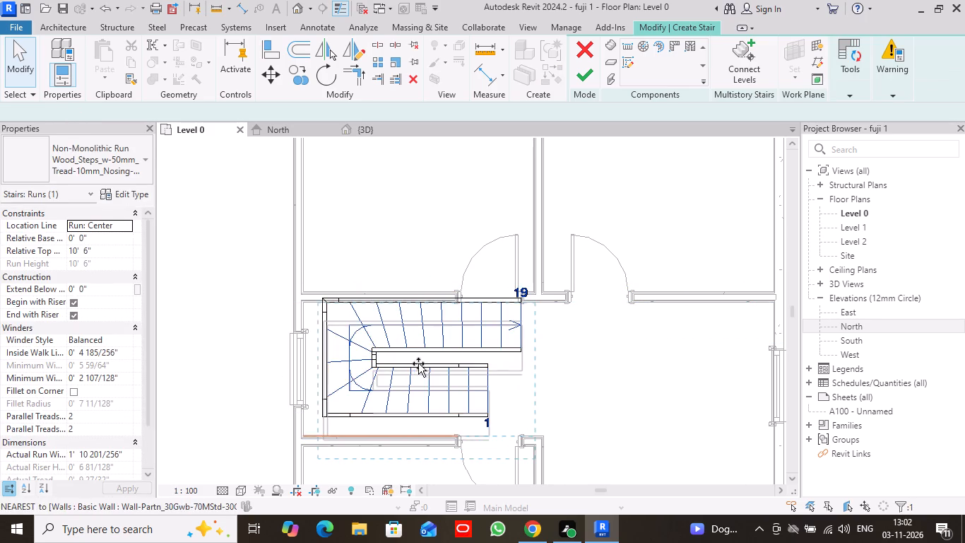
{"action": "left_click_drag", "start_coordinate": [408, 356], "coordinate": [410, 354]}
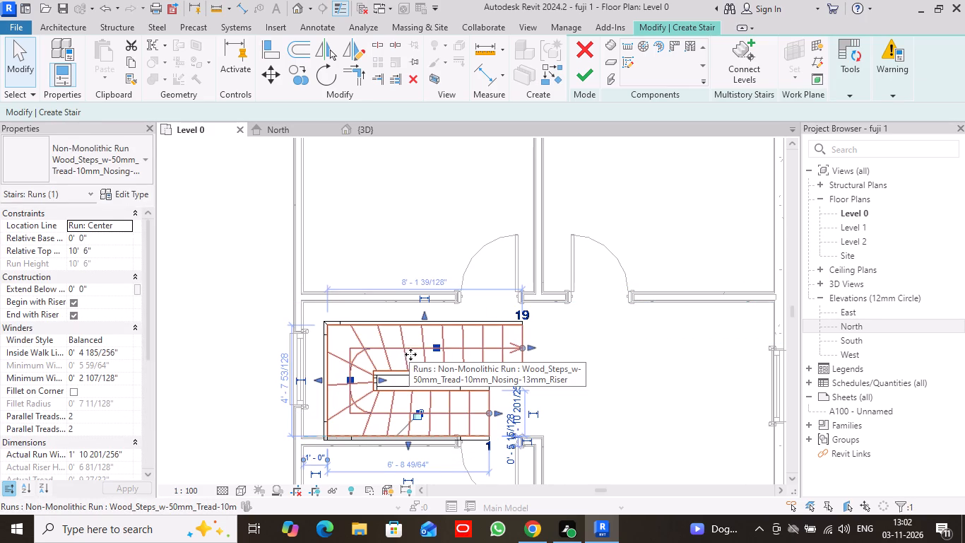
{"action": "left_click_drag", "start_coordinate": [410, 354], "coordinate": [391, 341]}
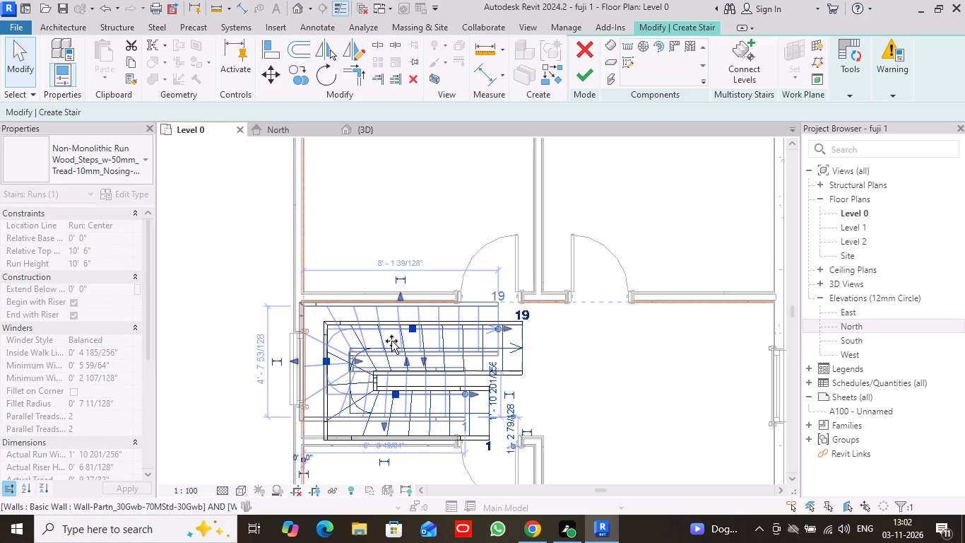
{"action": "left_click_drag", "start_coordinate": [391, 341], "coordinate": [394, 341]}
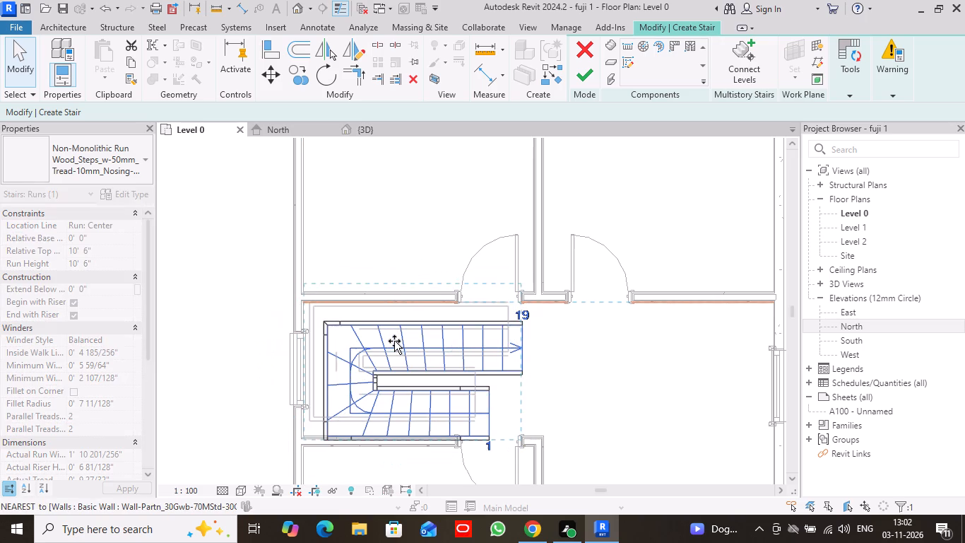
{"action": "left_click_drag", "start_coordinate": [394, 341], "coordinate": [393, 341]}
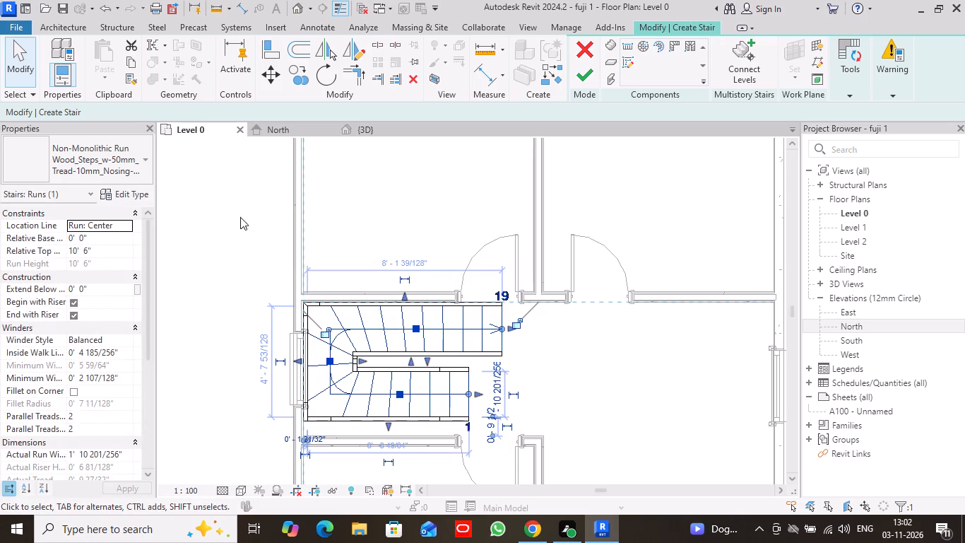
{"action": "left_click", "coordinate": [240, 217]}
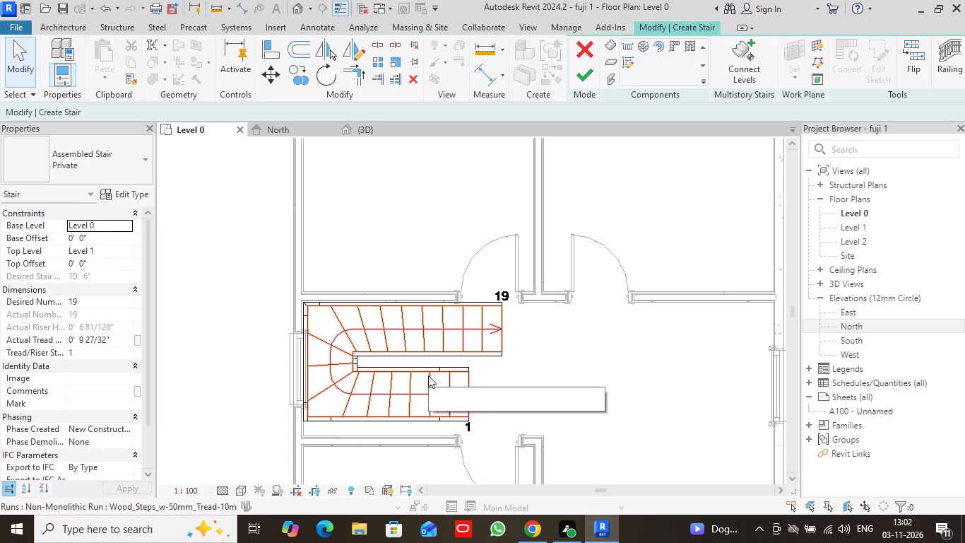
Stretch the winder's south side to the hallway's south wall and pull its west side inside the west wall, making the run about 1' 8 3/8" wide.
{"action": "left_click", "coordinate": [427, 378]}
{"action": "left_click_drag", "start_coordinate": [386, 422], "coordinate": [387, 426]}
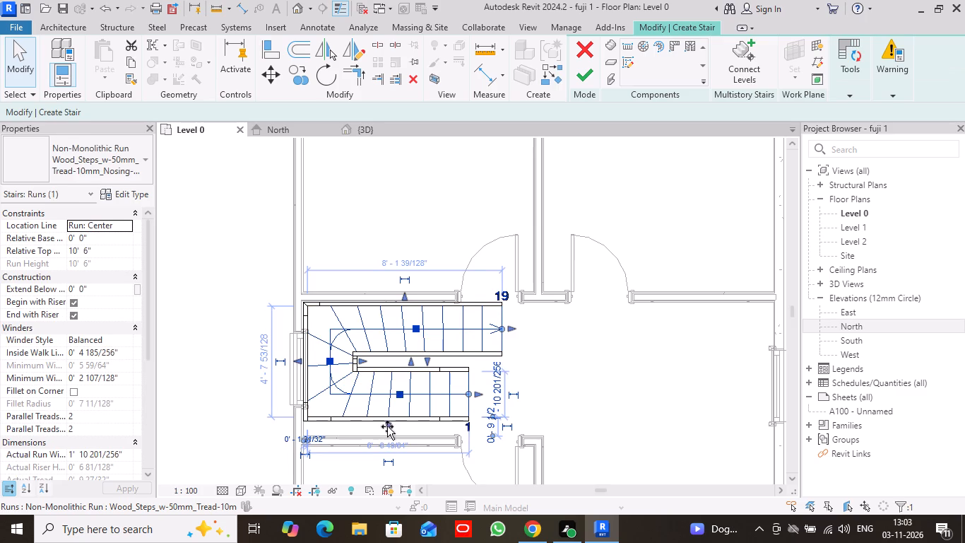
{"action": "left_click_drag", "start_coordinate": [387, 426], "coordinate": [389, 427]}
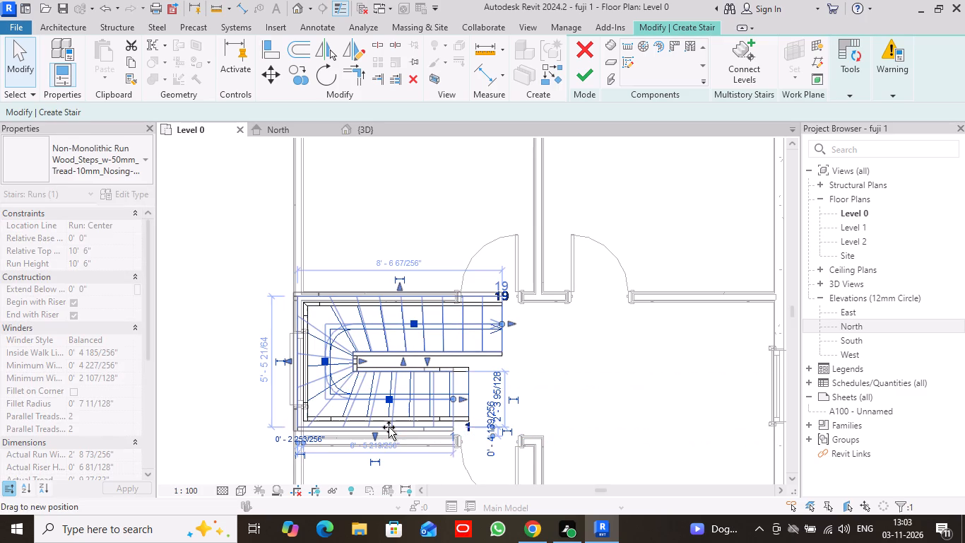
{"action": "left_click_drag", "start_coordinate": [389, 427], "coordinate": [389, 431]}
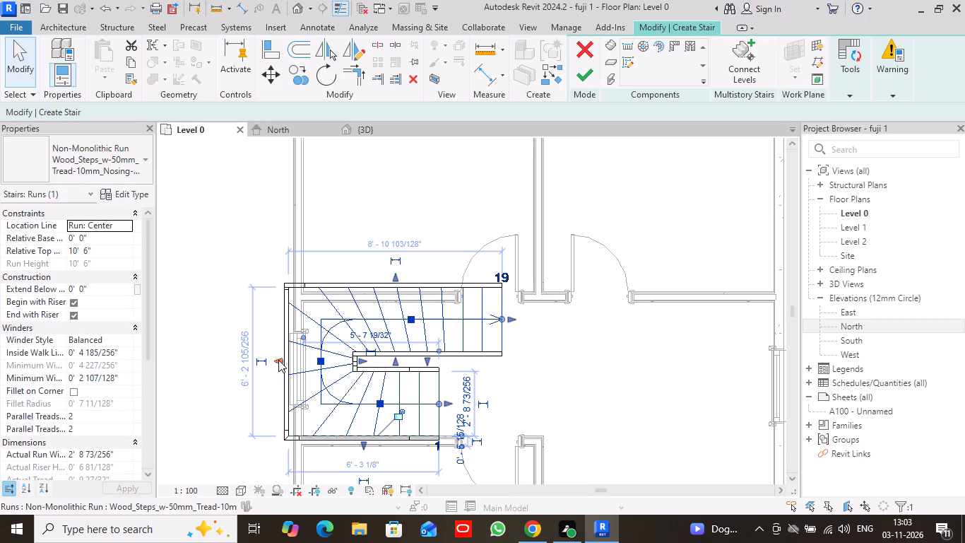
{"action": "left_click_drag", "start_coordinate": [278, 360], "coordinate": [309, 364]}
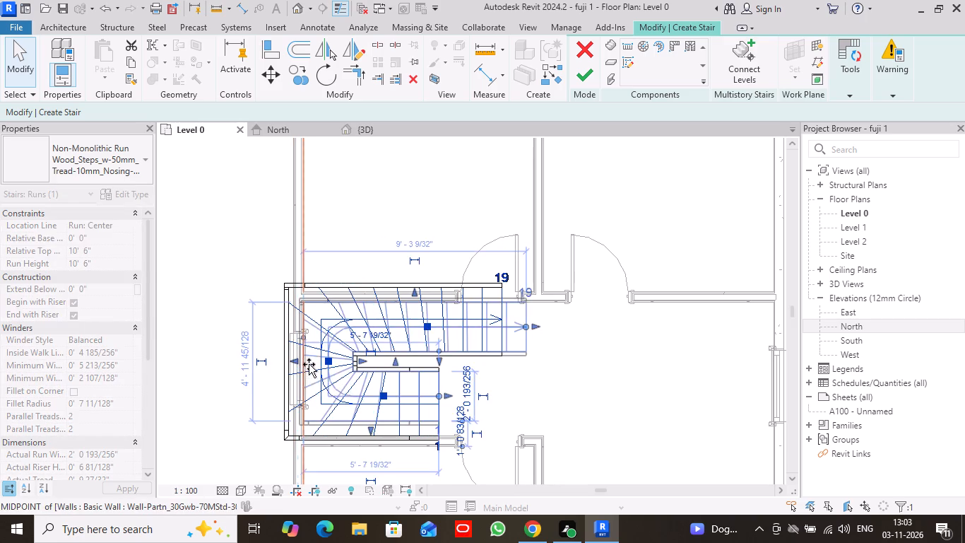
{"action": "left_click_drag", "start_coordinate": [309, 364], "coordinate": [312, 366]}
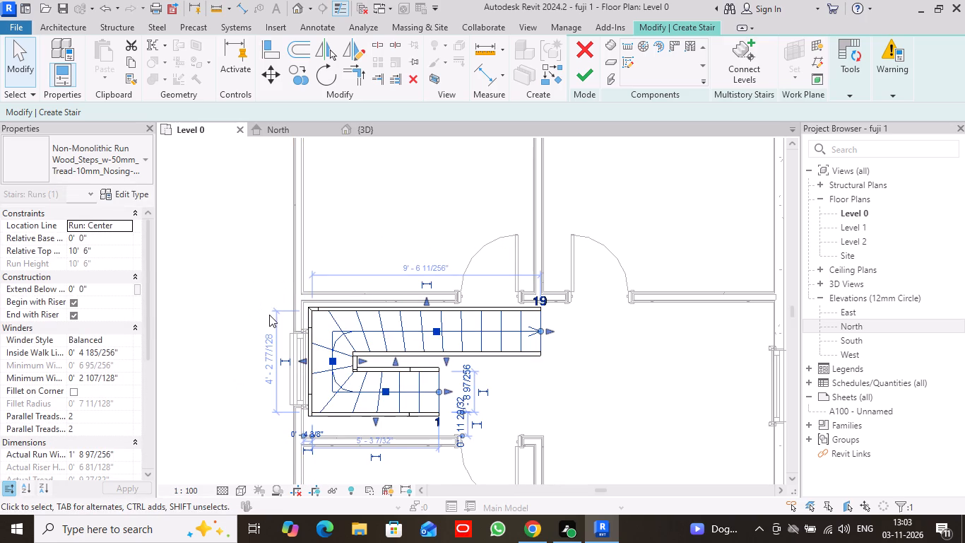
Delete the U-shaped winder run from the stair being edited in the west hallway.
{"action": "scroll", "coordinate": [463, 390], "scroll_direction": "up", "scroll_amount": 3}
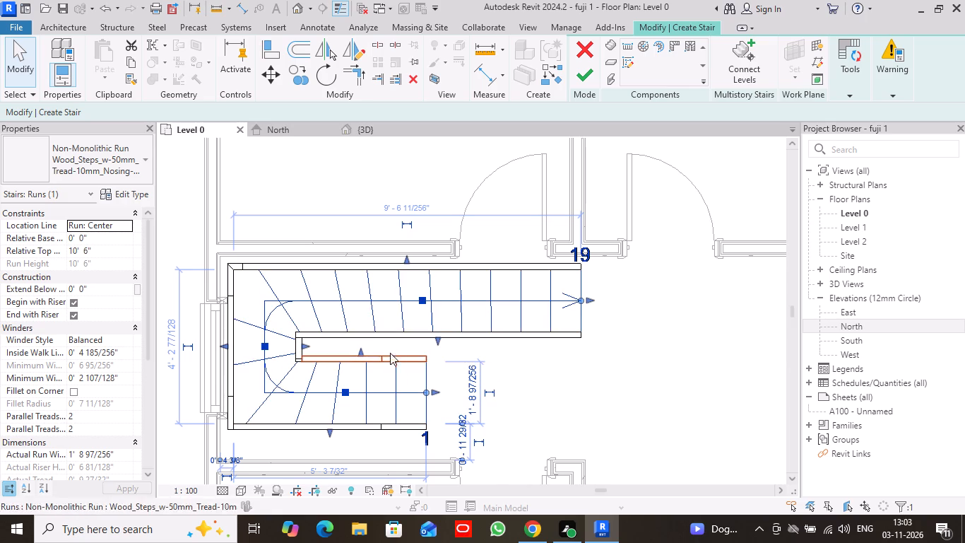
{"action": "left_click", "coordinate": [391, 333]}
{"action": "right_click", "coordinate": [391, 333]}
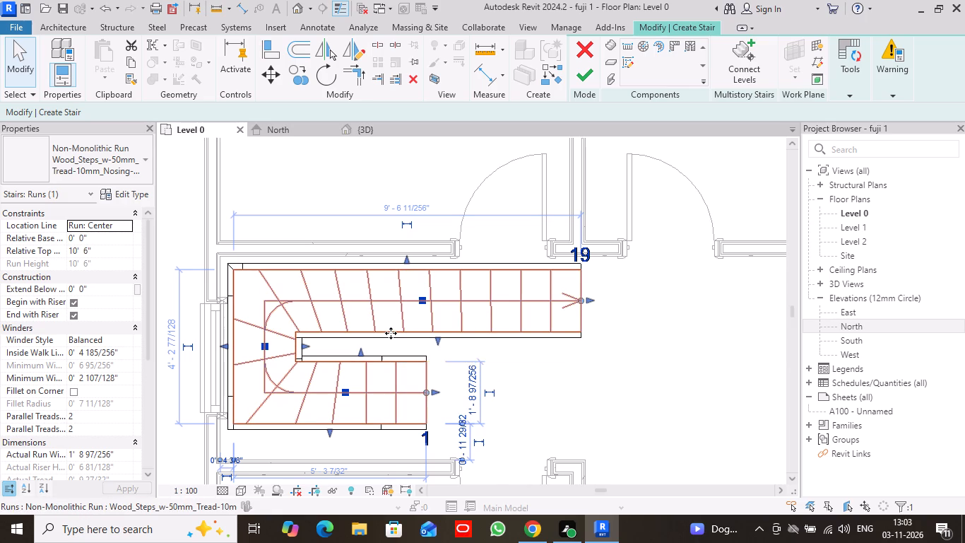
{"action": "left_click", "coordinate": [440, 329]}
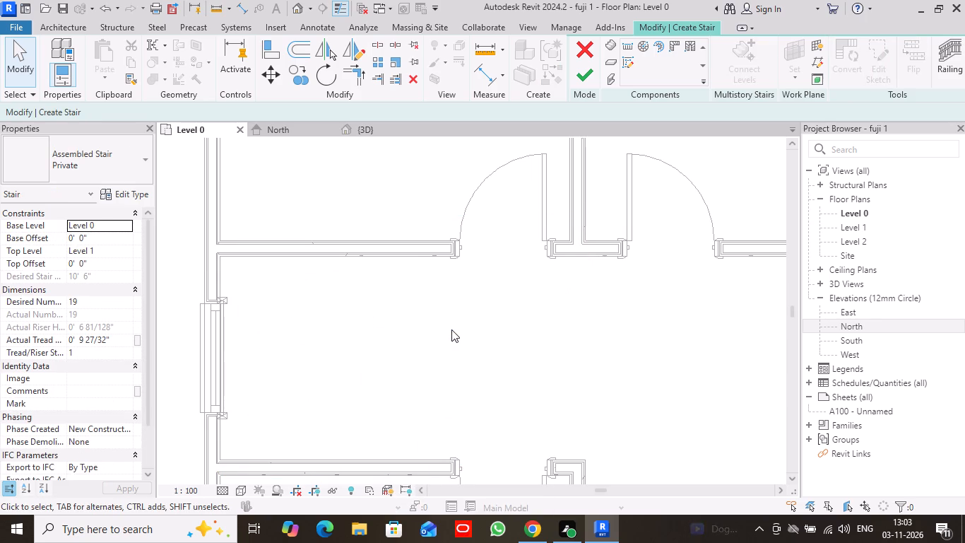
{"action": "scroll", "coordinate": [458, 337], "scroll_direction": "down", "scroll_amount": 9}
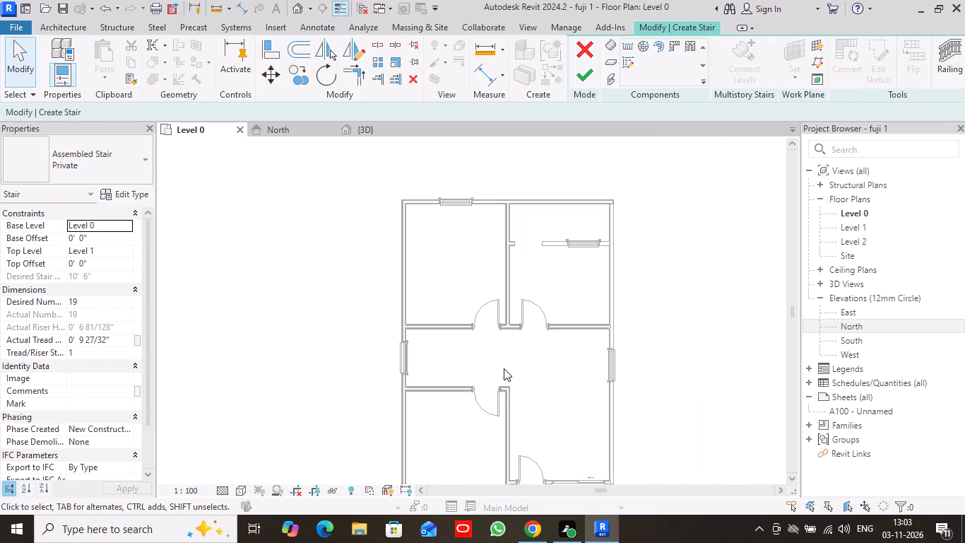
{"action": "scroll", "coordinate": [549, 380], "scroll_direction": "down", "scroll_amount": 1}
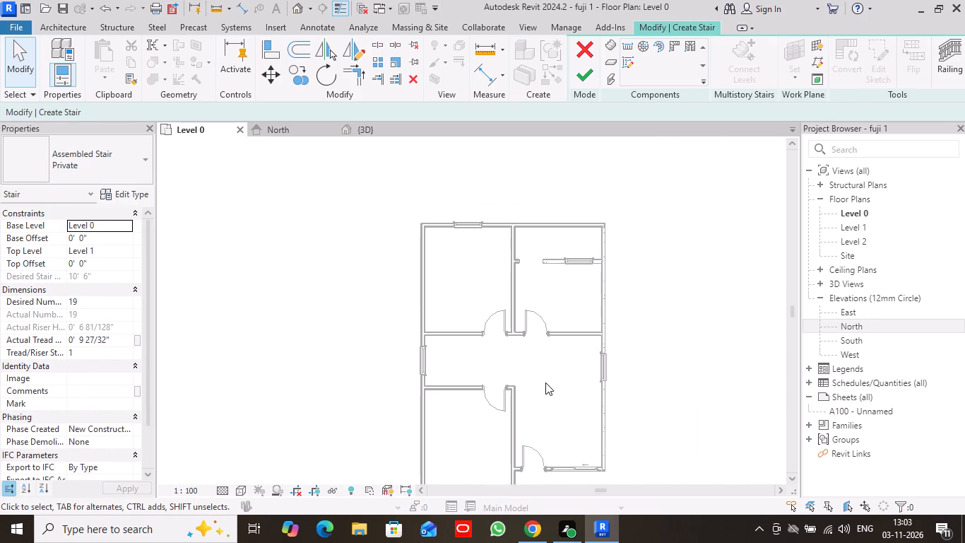
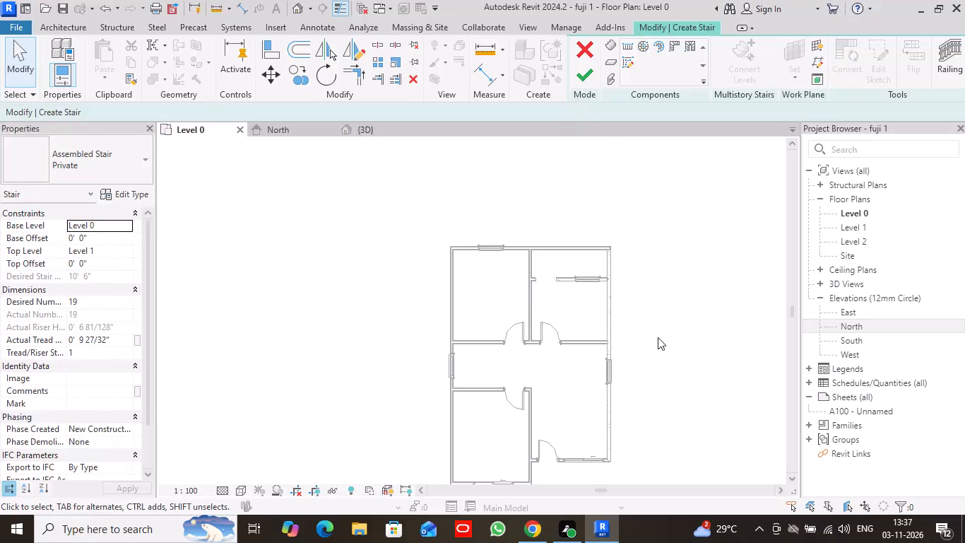
Cancel the stair edit on Level 0 and discard the unfinished stair without keeping its changes.
{"action": "middle_click_drag", "start_coordinate": [658, 337], "coordinate": [612, 284]}
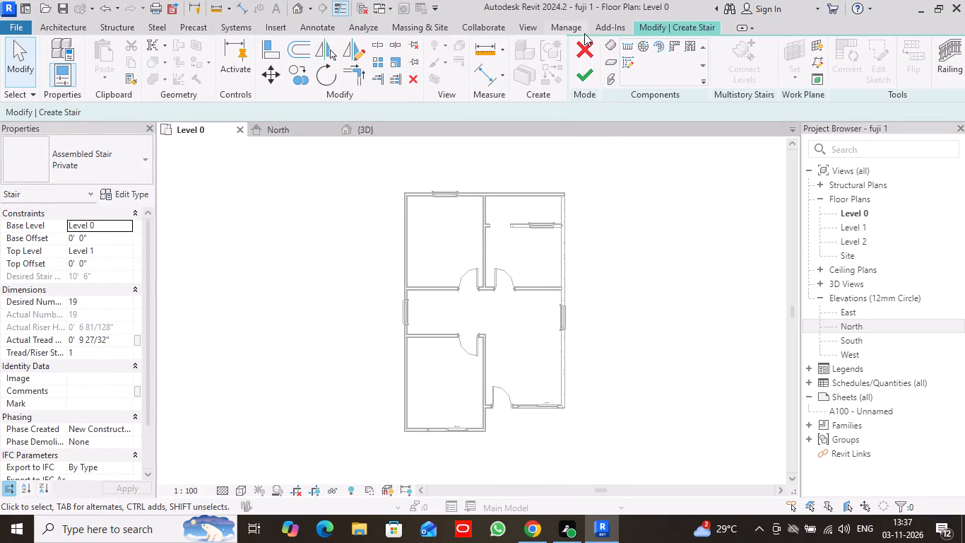
{"action": "left_click", "coordinate": [584, 42]}
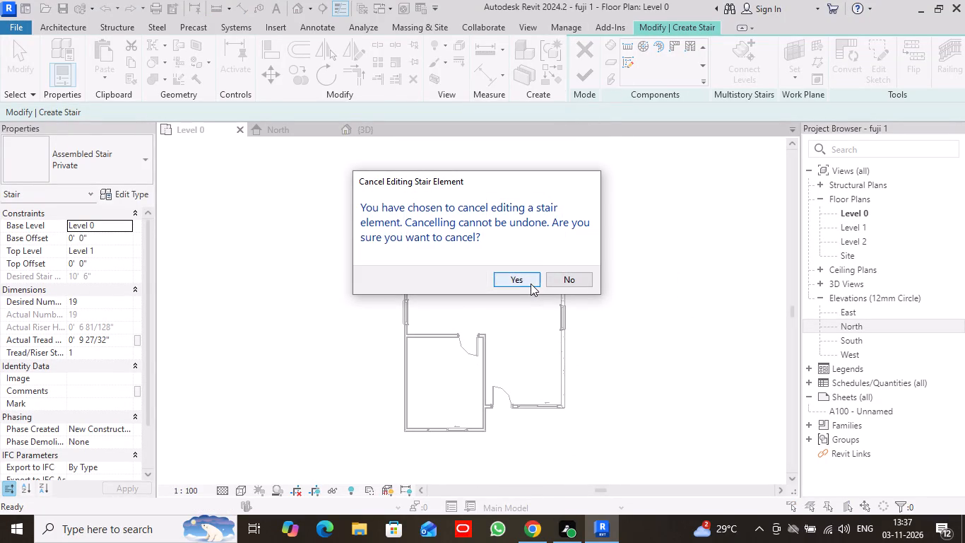
{"action": "left_click", "coordinate": [531, 284]}
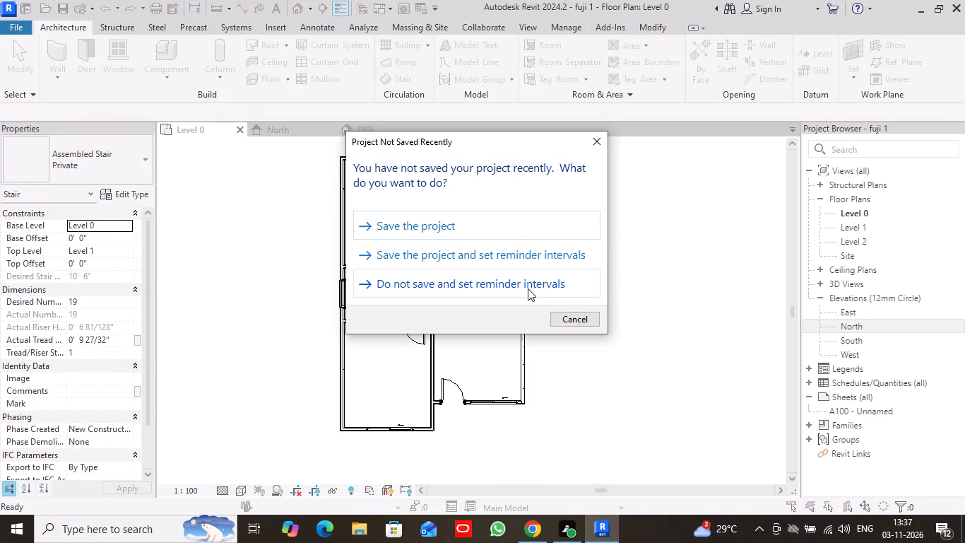
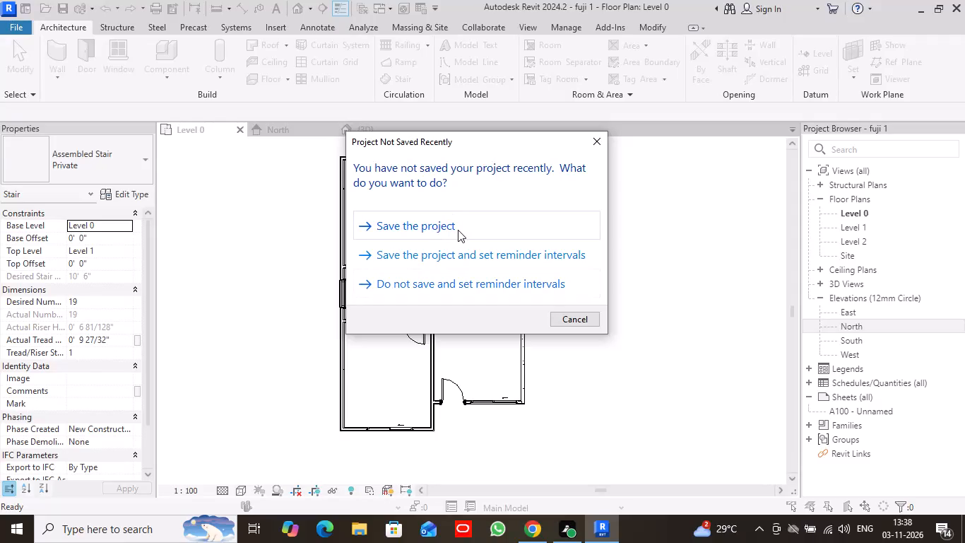
Save the fuji 1 project in response to the save reminder, and save it once more under the same name.
{"action": "left_click", "coordinate": [459, 229]}
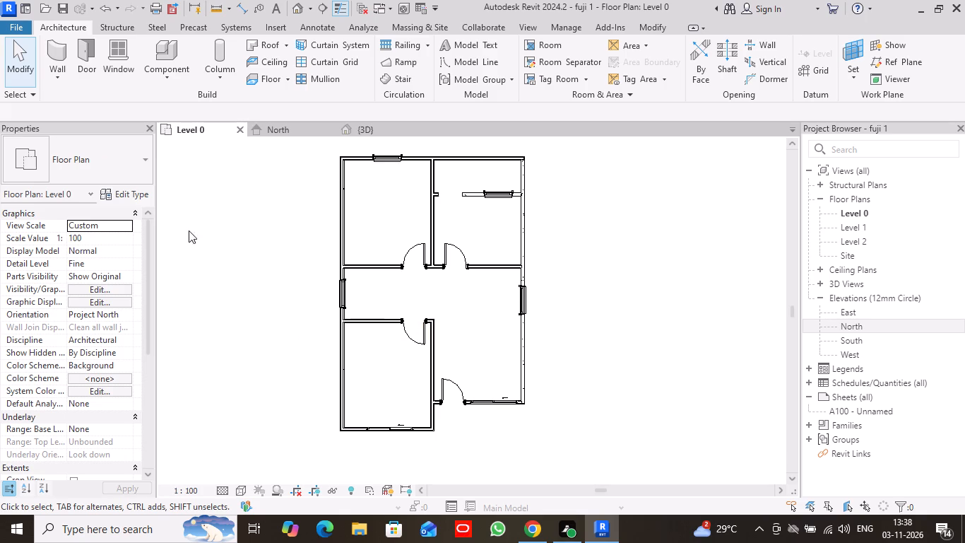
{"action": "left_click", "coordinate": [6, 8]}
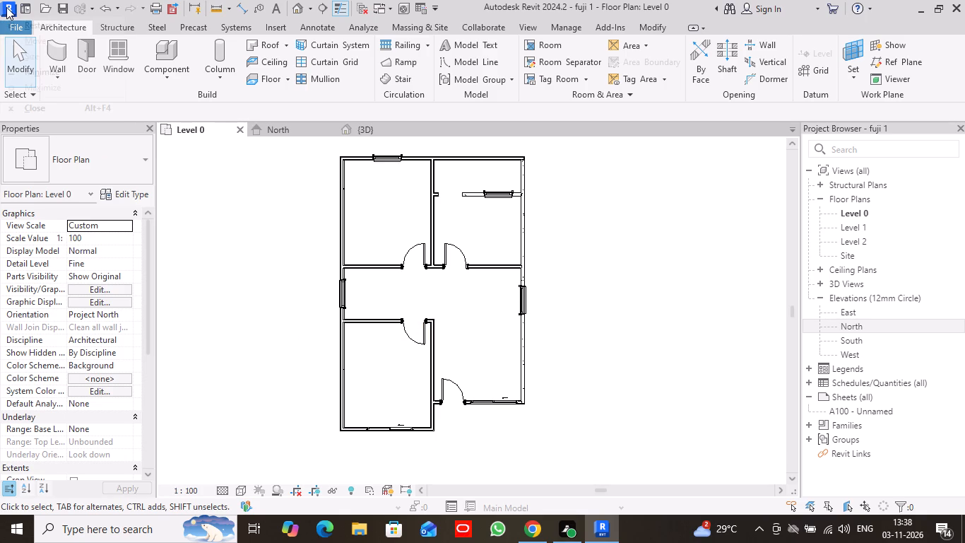
{"action": "left_click", "coordinate": [210, 188]}
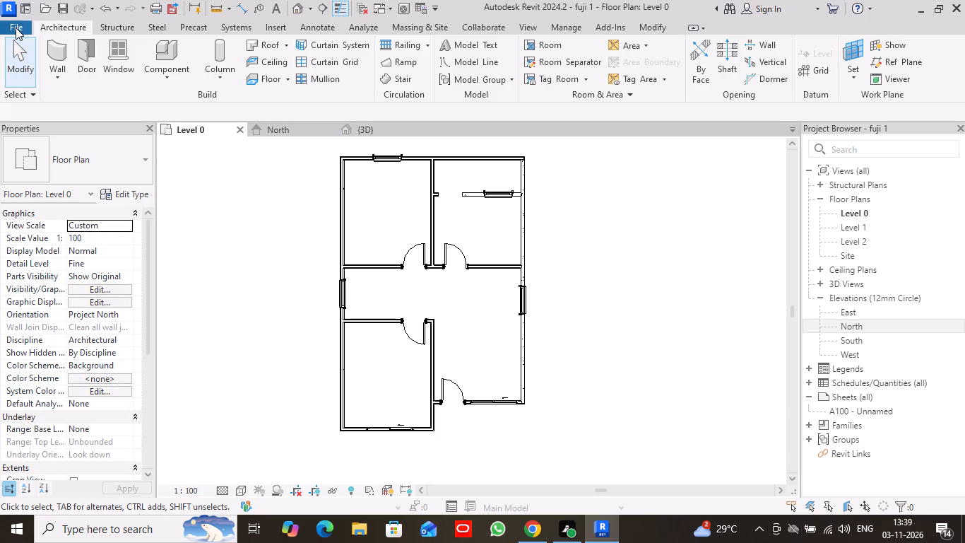
{"action": "left_click", "coordinate": [16, 28]}
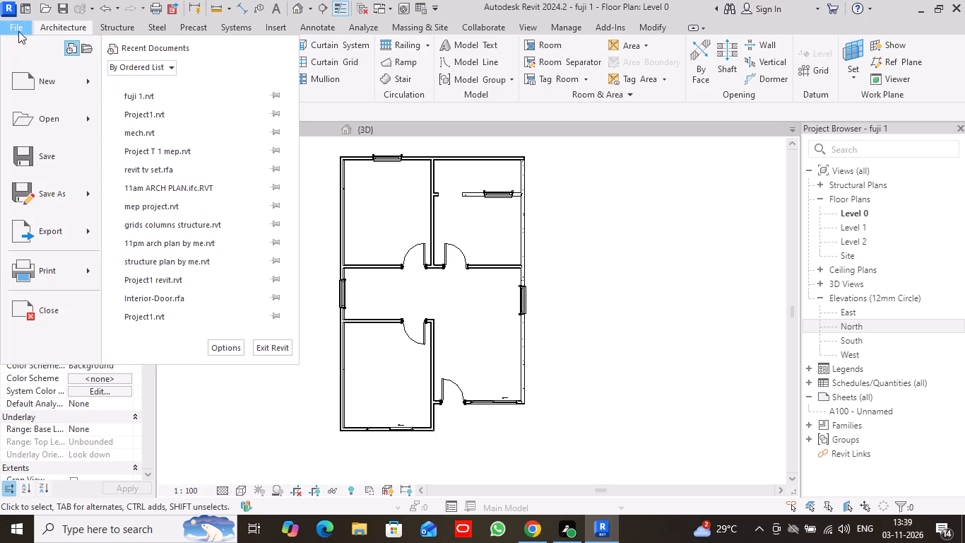
{"action": "left_click", "coordinate": [88, 191]}
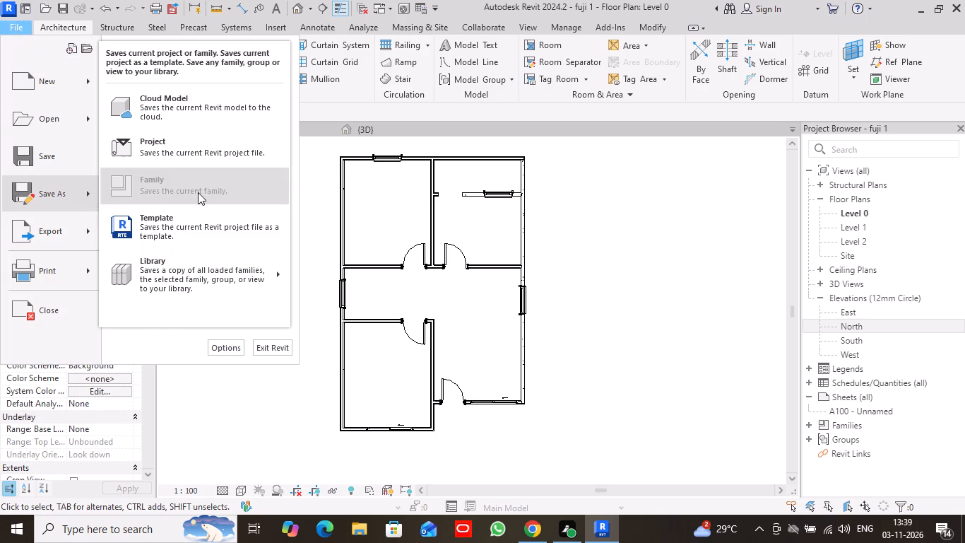
{"action": "left_click", "coordinate": [59, 158]}
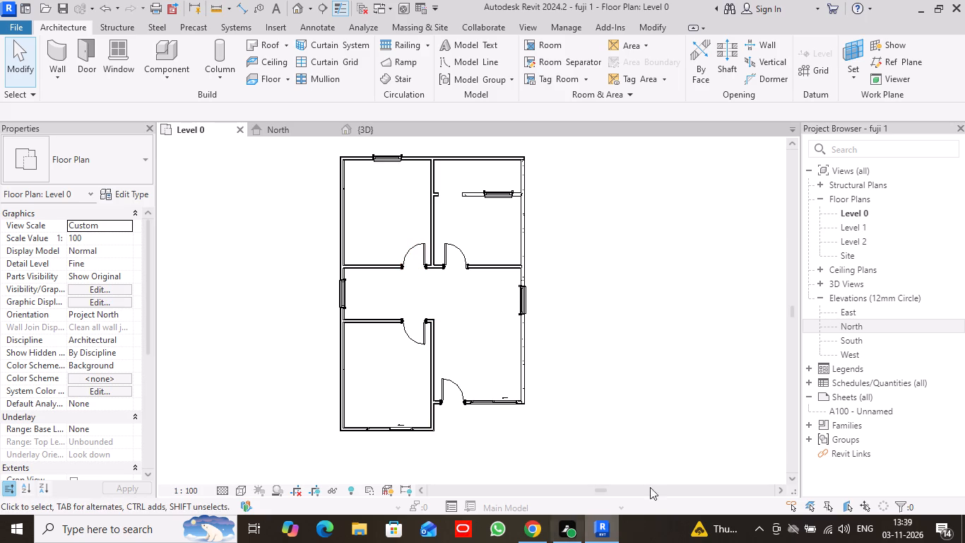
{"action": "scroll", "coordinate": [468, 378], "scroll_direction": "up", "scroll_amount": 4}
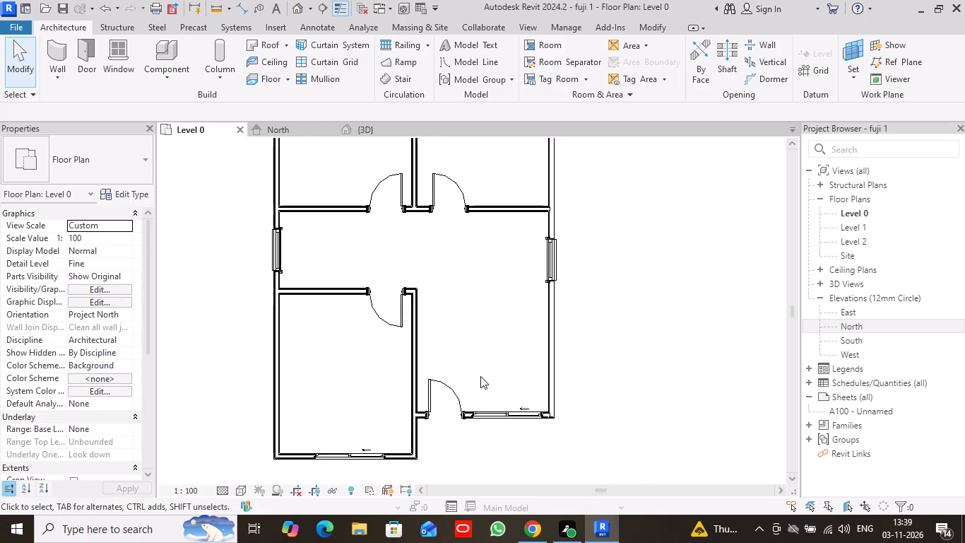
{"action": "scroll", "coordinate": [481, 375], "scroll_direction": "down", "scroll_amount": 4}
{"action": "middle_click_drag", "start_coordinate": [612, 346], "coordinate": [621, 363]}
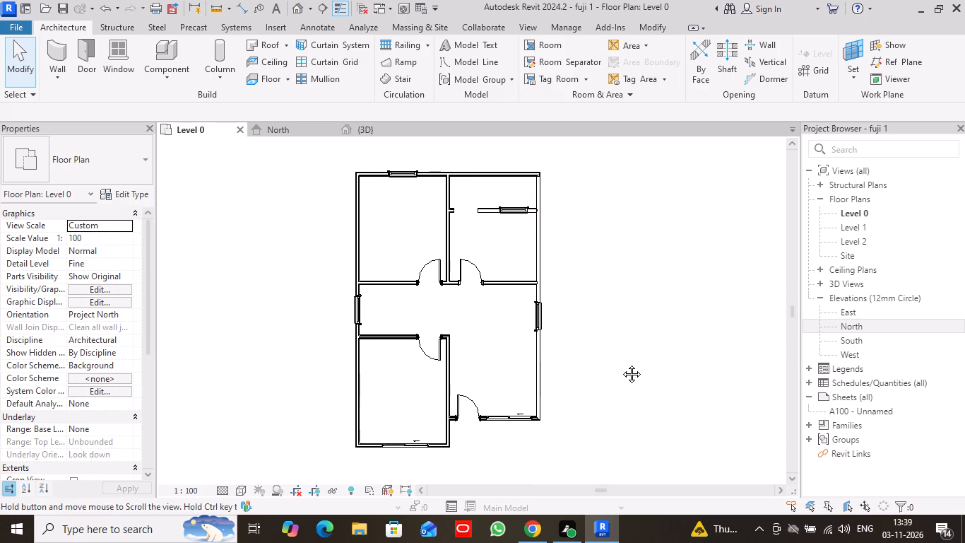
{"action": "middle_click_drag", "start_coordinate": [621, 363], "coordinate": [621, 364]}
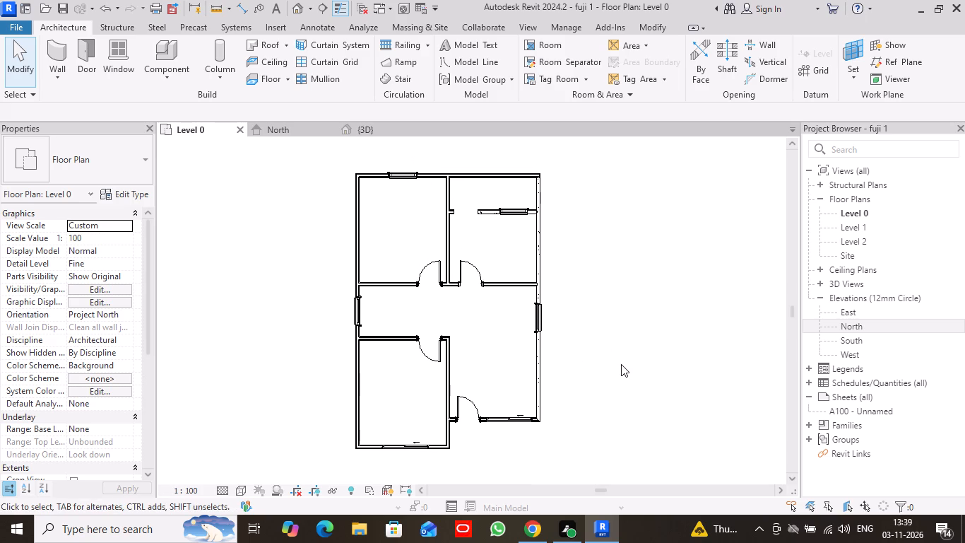
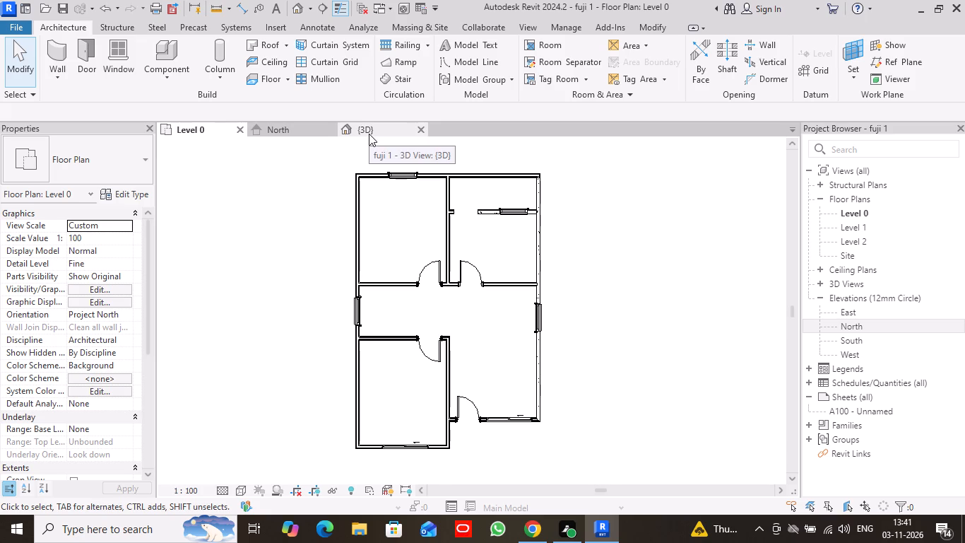
Examine the house's front walls, windows, door and interior partitions in the 3D view from a raised angle.
{"action": "left_click", "coordinate": [368, 134]}
{"action": "scroll", "coordinate": [495, 390], "scroll_direction": "up", "scroll_amount": 2}
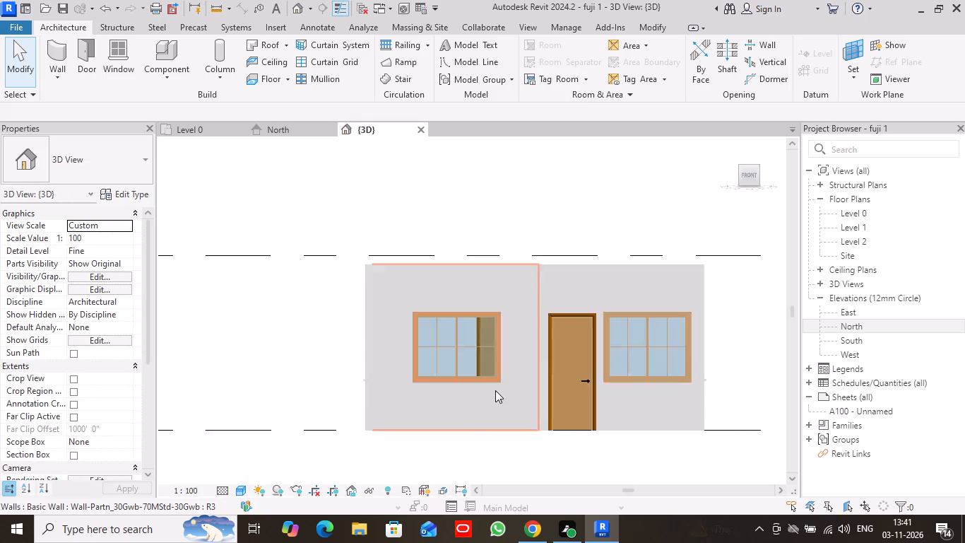
{"action": "scroll", "coordinate": [495, 390], "scroll_direction": "up", "scroll_amount": 4}
{"action": "scroll", "coordinate": [499, 360], "scroll_direction": "down", "scroll_amount": 4}
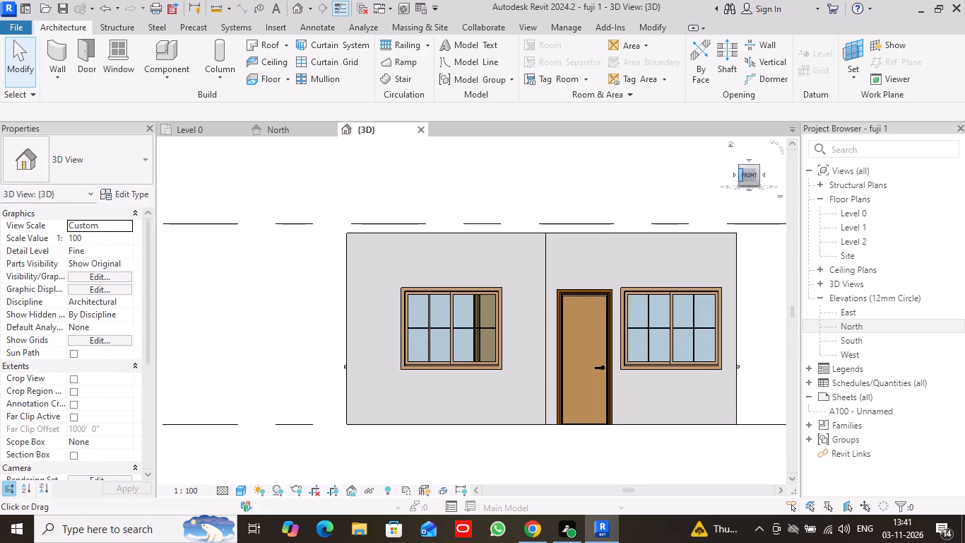
{"action": "left_click_drag", "start_coordinate": [747, 167], "coordinate": [716, 193]}
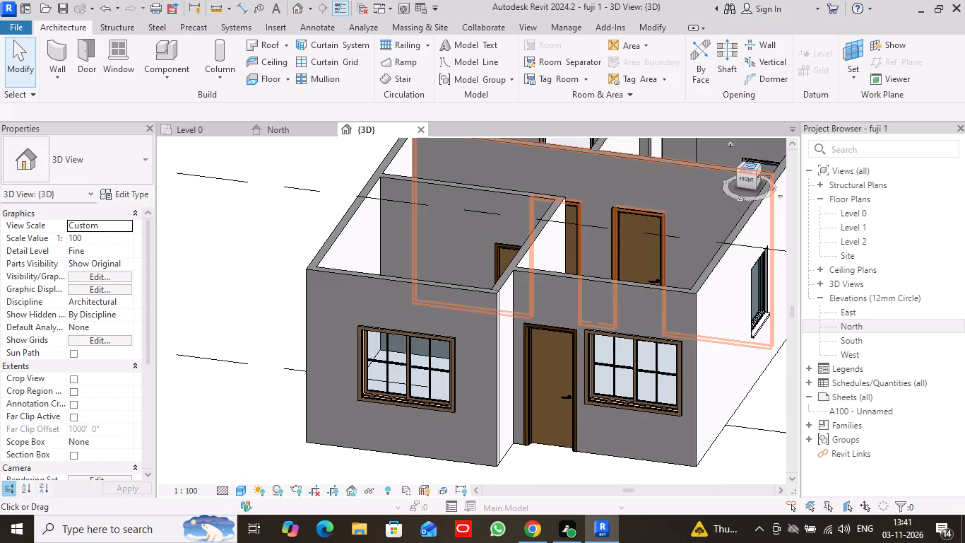
{"action": "scroll", "coordinate": [645, 298], "scroll_direction": "down", "scroll_amount": 1}
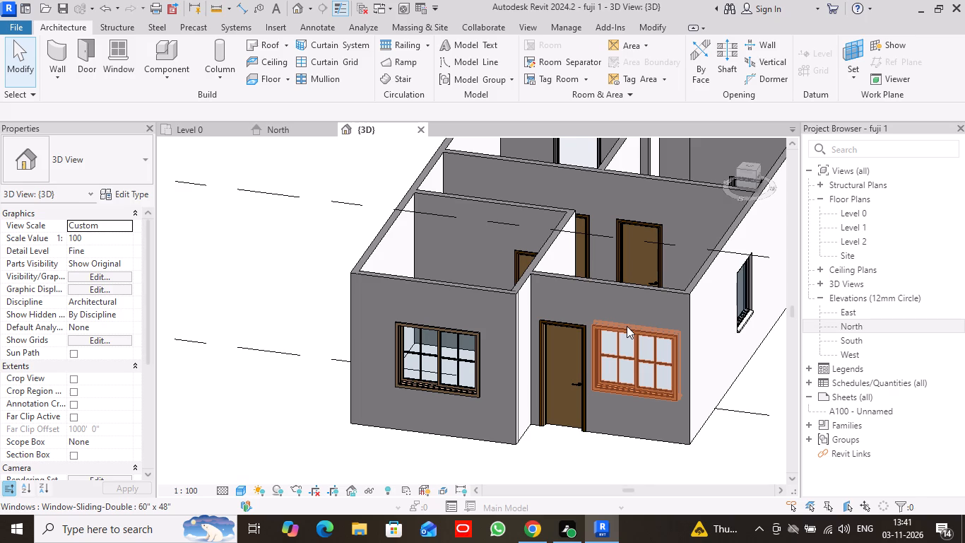
Create a U-shaped stair on Level 0 beside the west window, with two six-riser runs about 4' 1" long and an automatic landing.
{"action": "left_click", "coordinate": [189, 126]}
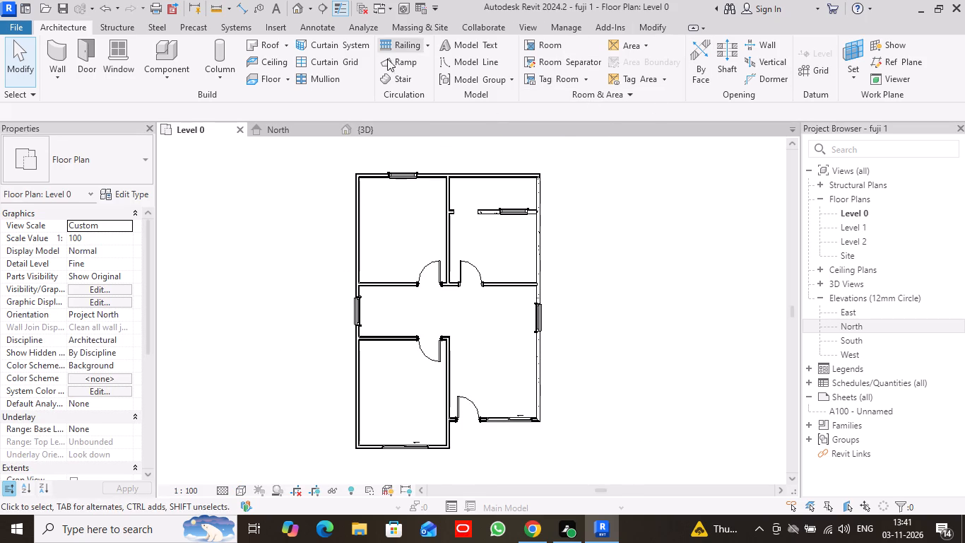
{"action": "left_click", "coordinate": [410, 76]}
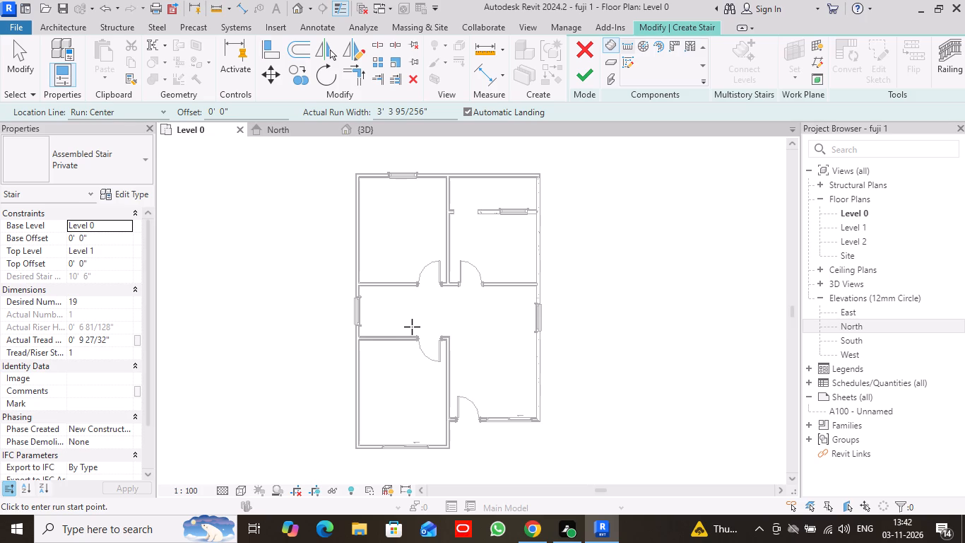
{"action": "left_click", "coordinate": [412, 327]}
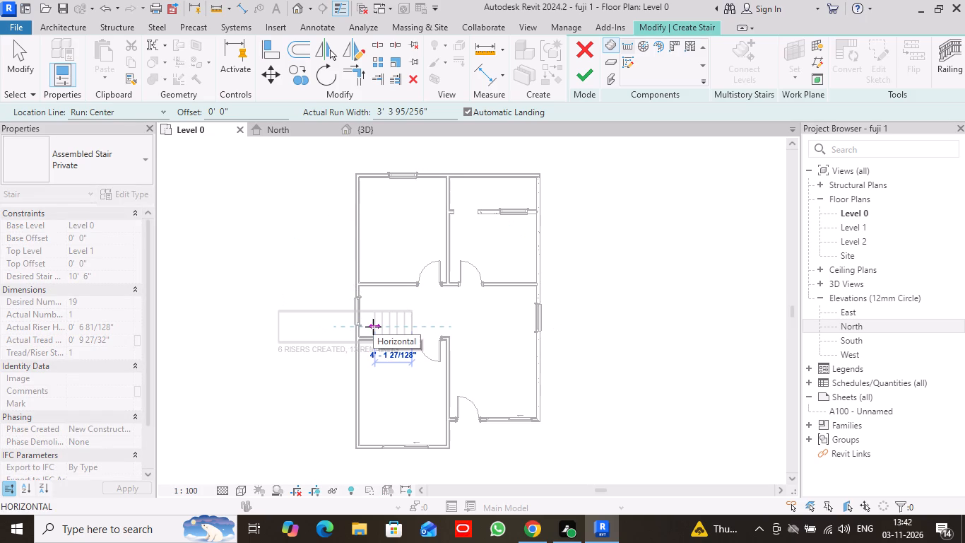
{"action": "left_click", "coordinate": [373, 327]}
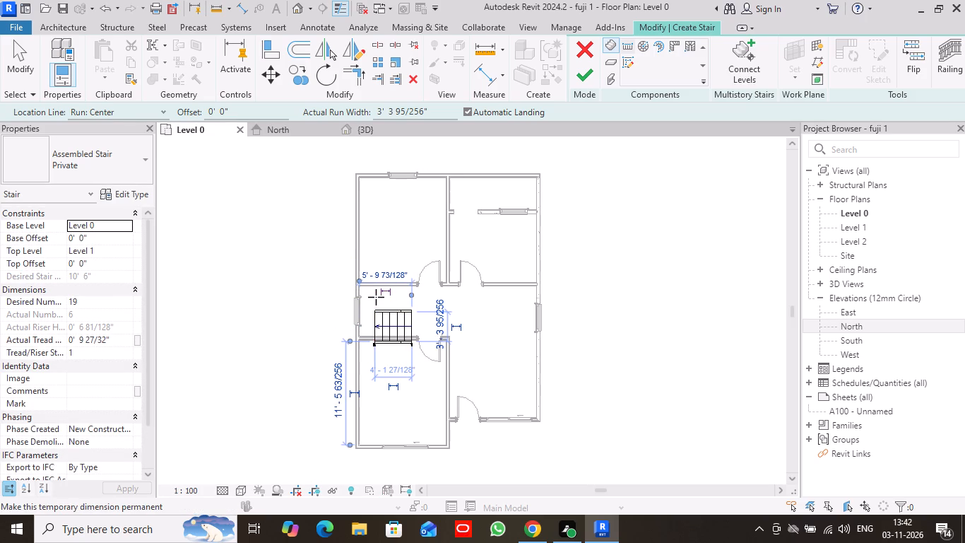
{"action": "left_click", "coordinate": [376, 297]}
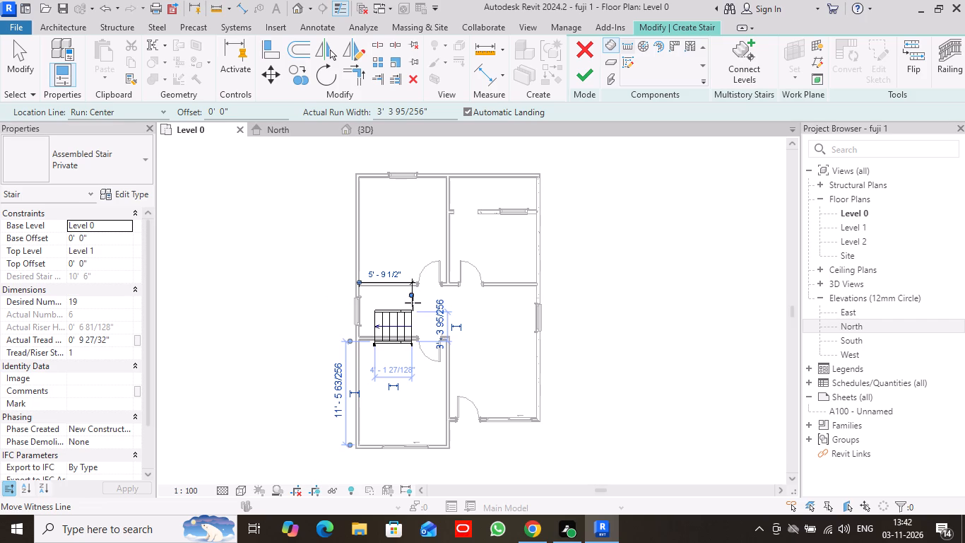
{"action": "left_click", "coordinate": [377, 296]}
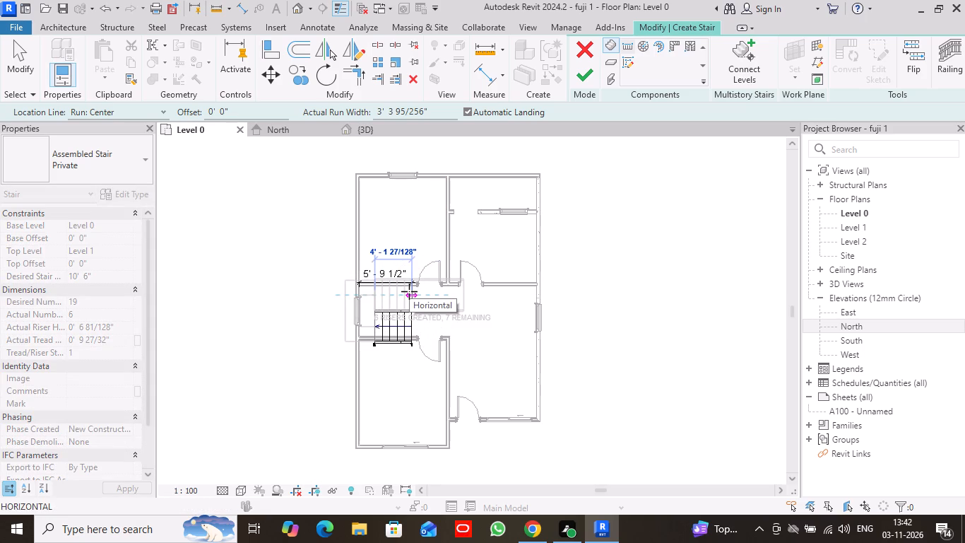
{"action": "left_click", "coordinate": [411, 296]}
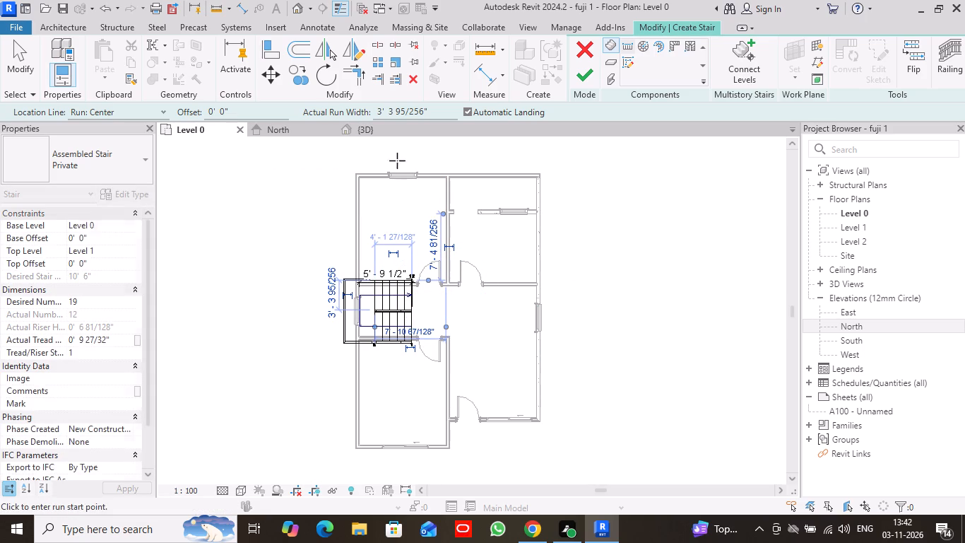
{"action": "left_click", "coordinate": [590, 69]}
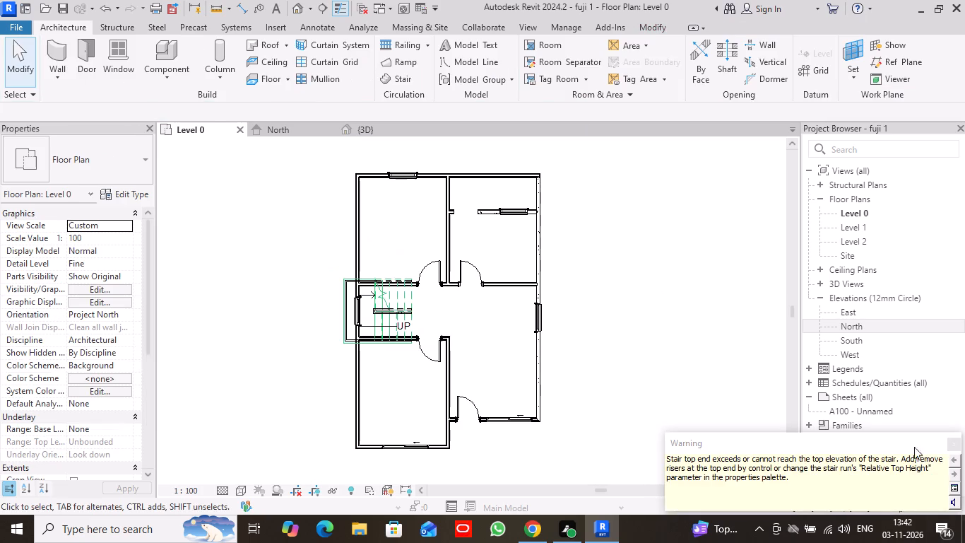
{"action": "left_click", "coordinate": [960, 440]}
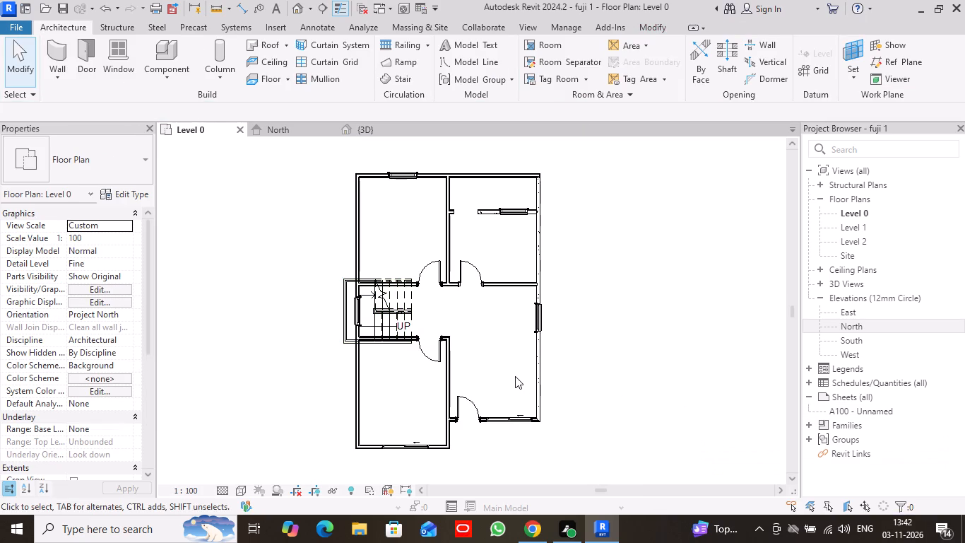
Edit the new stair and reduce its landing depth to about 1' 2" so it sits inside the west wall.
{"action": "left_click", "coordinate": [405, 294]}
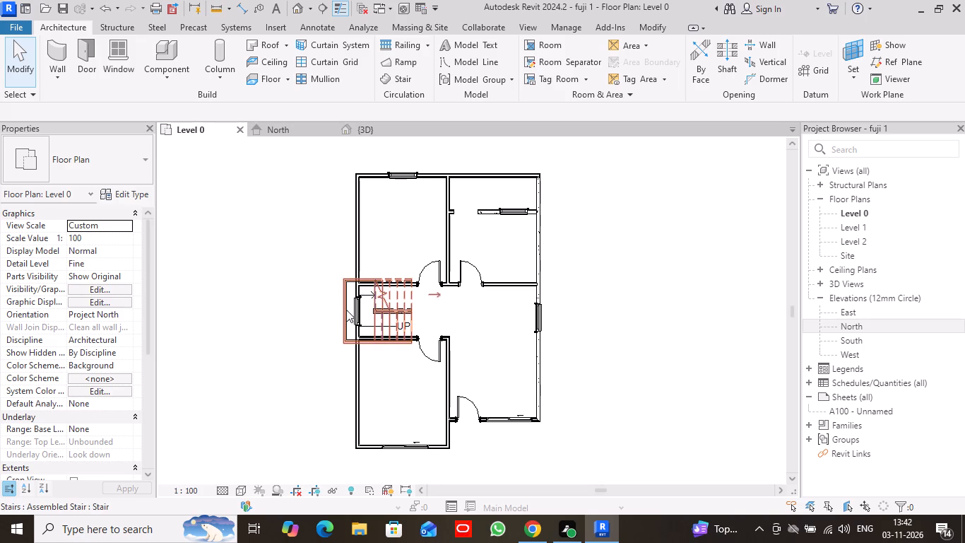
{"action": "scroll", "coordinate": [348, 311], "scroll_direction": "up", "scroll_amount": 7}
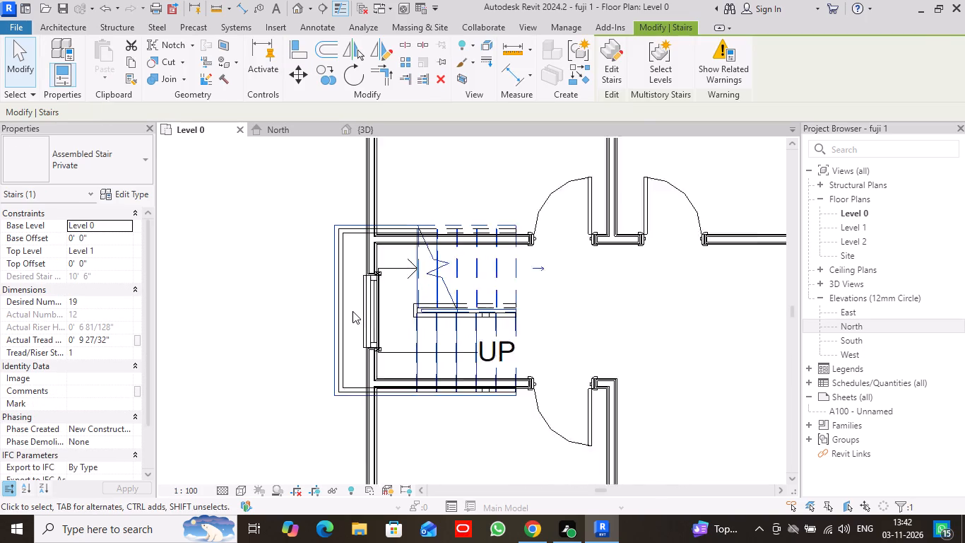
{"action": "scroll", "coordinate": [353, 311], "scroll_direction": "up", "scroll_amount": 1}
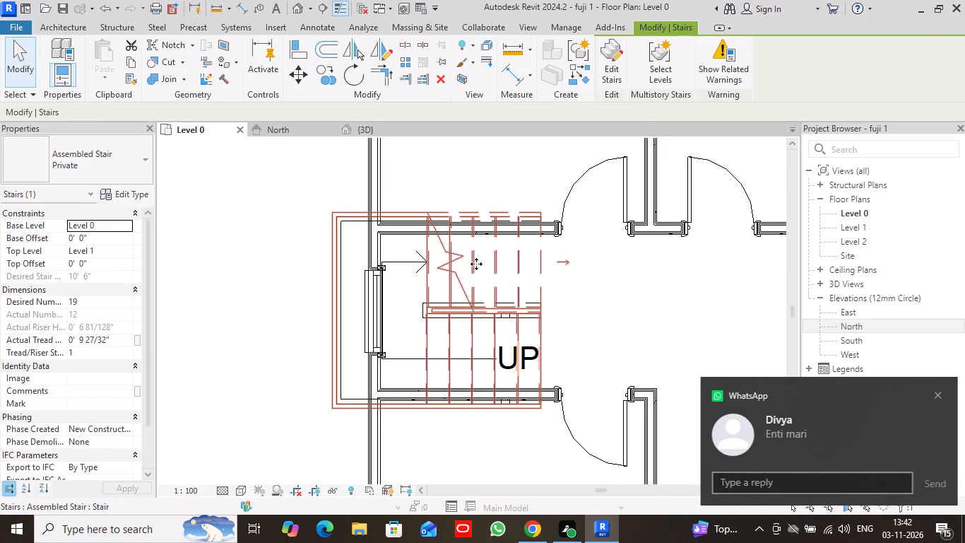
{"action": "left_click", "coordinate": [936, 394]}
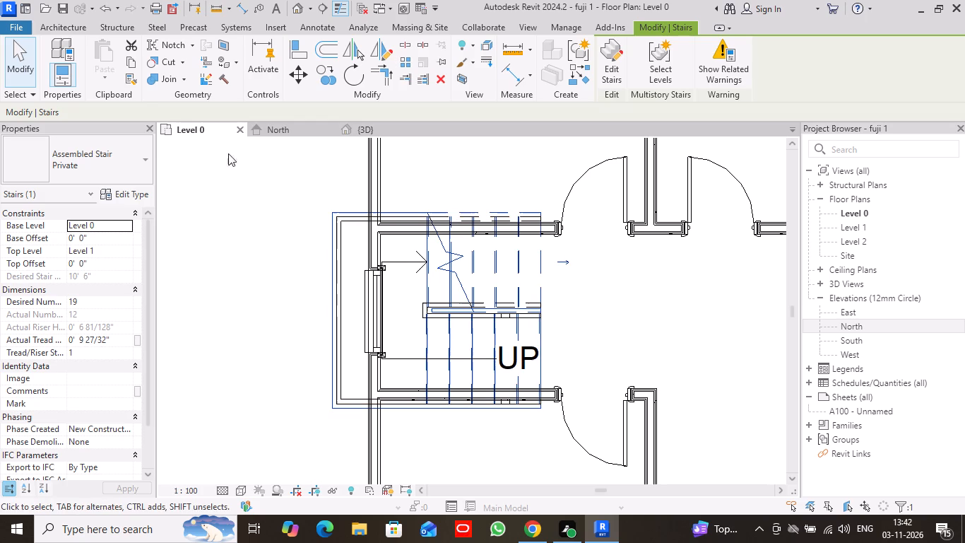
{"action": "left_click", "coordinate": [25, 72]}
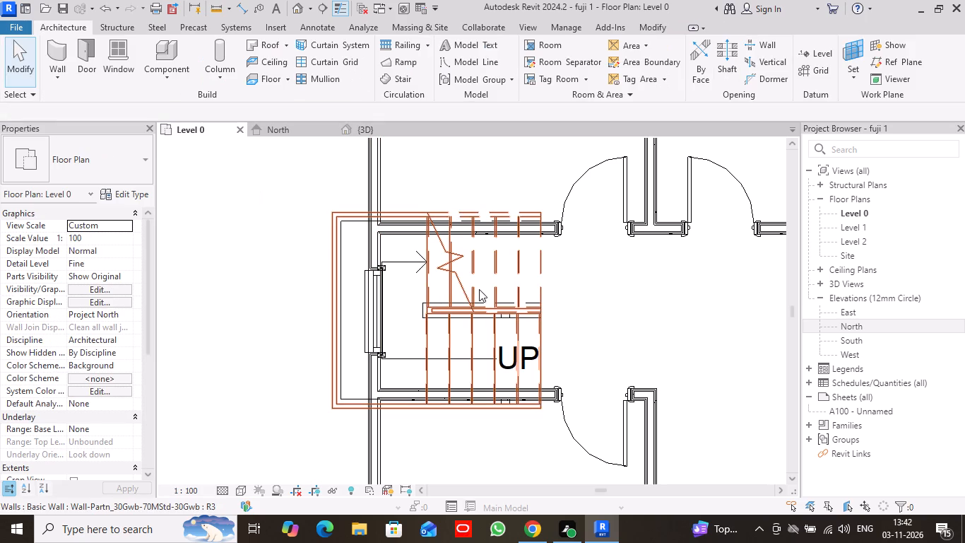
{"action": "left_click", "coordinate": [467, 279]}
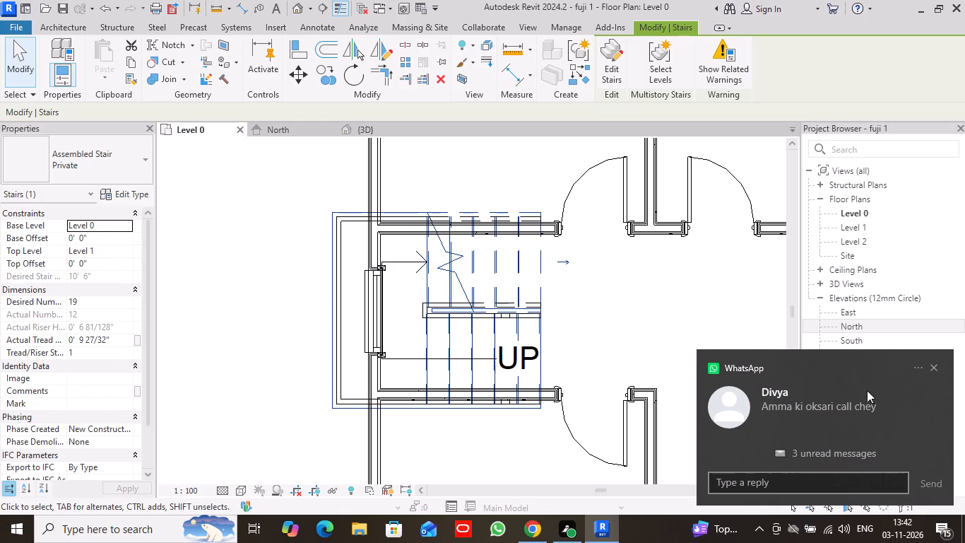
{"action": "left_click", "coordinate": [935, 366]}
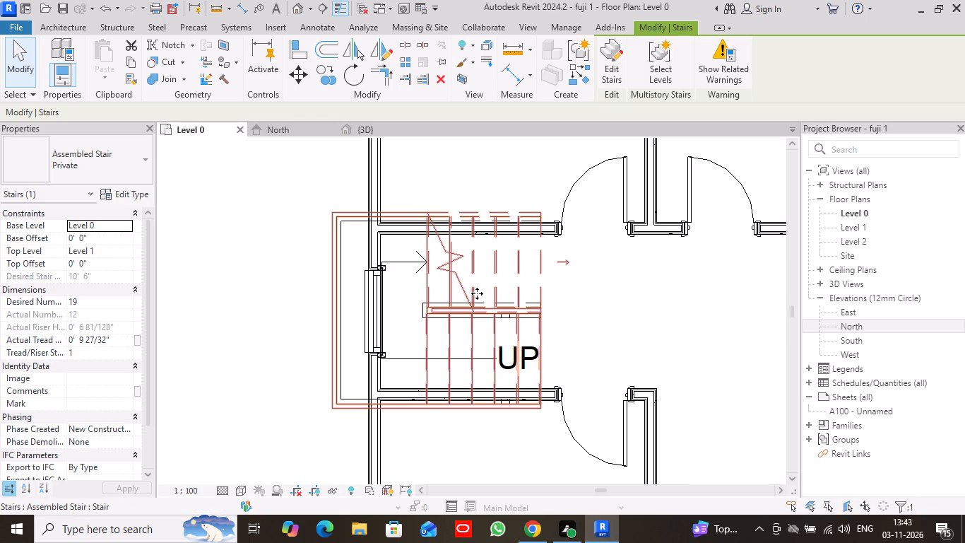
{"action": "left_click", "coordinate": [468, 293]}
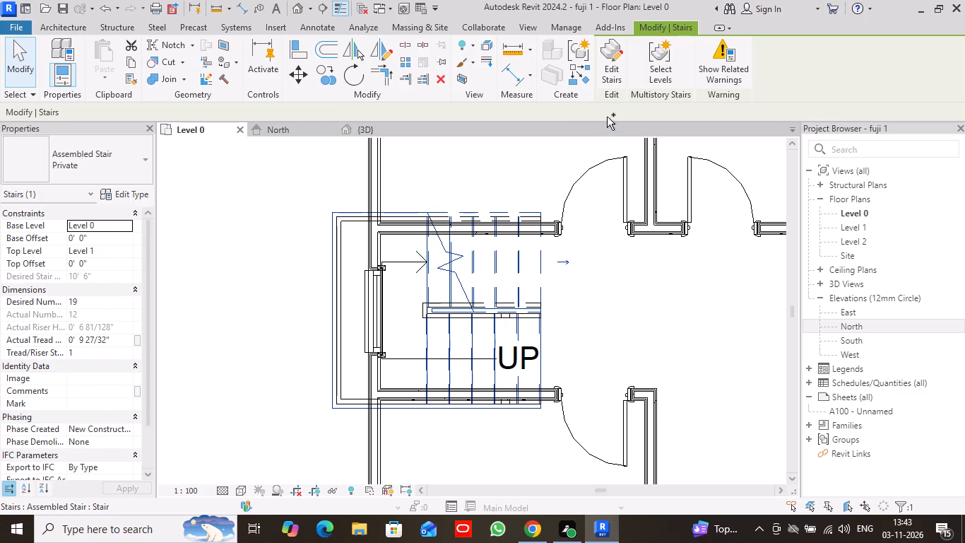
{"action": "left_click", "coordinate": [17, 64]}
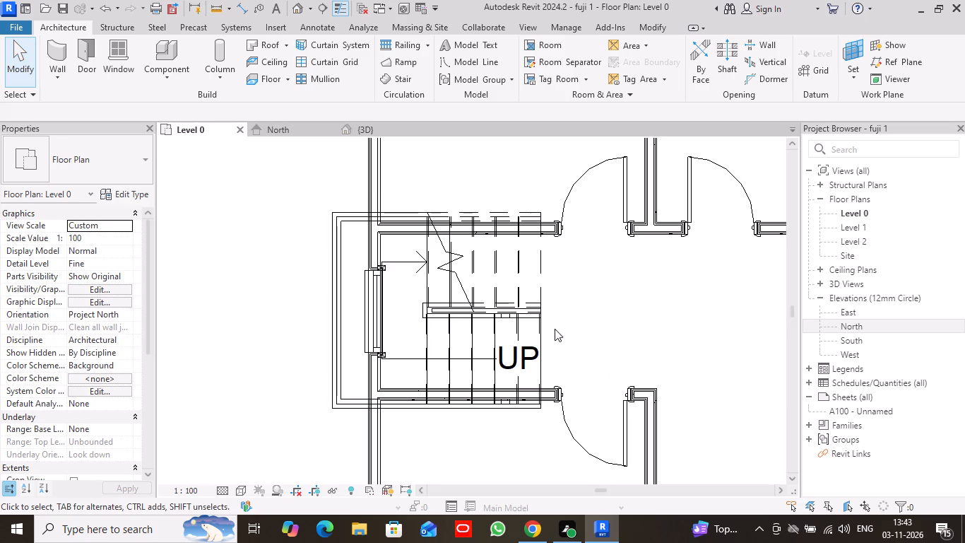
{"action": "left_click", "coordinate": [495, 284]}
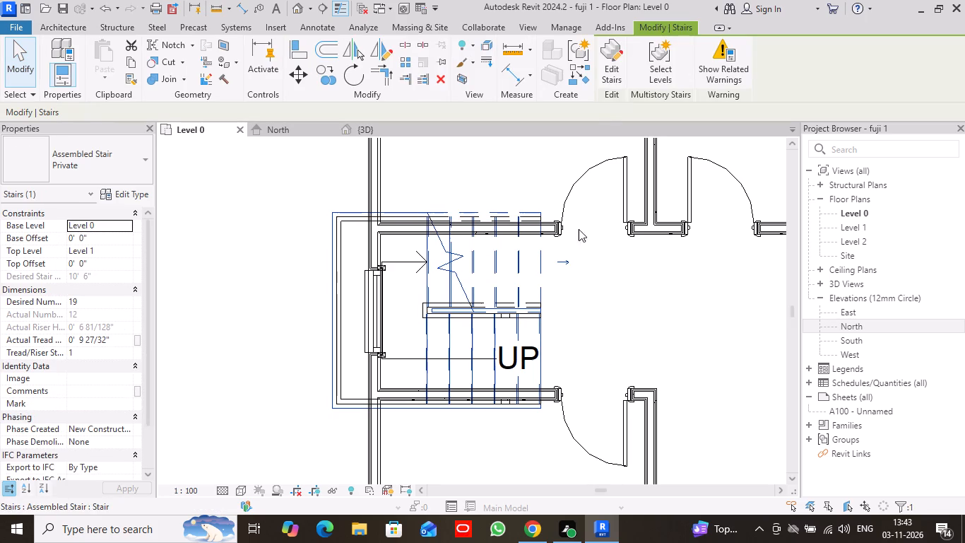
{"action": "left_click", "coordinate": [610, 69]}
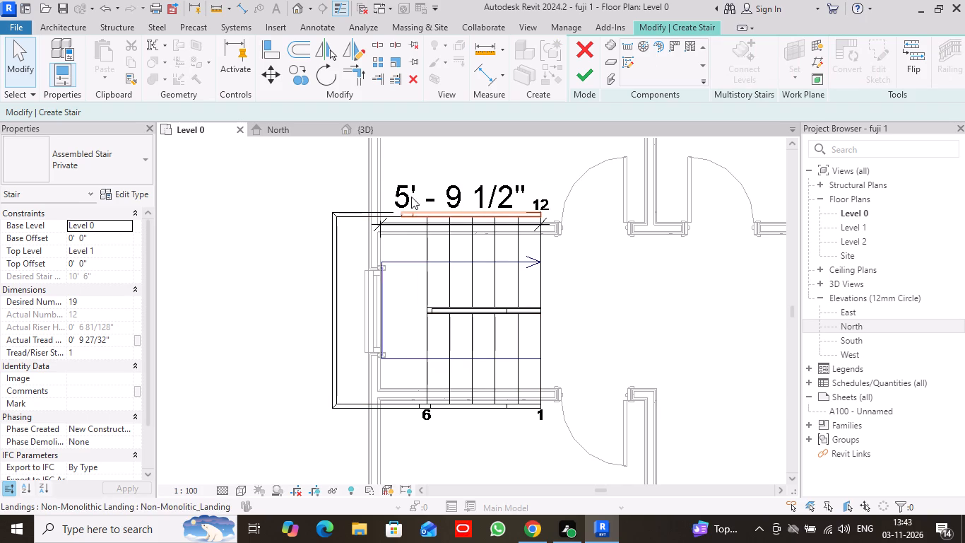
{"action": "left_click", "coordinate": [334, 299]}
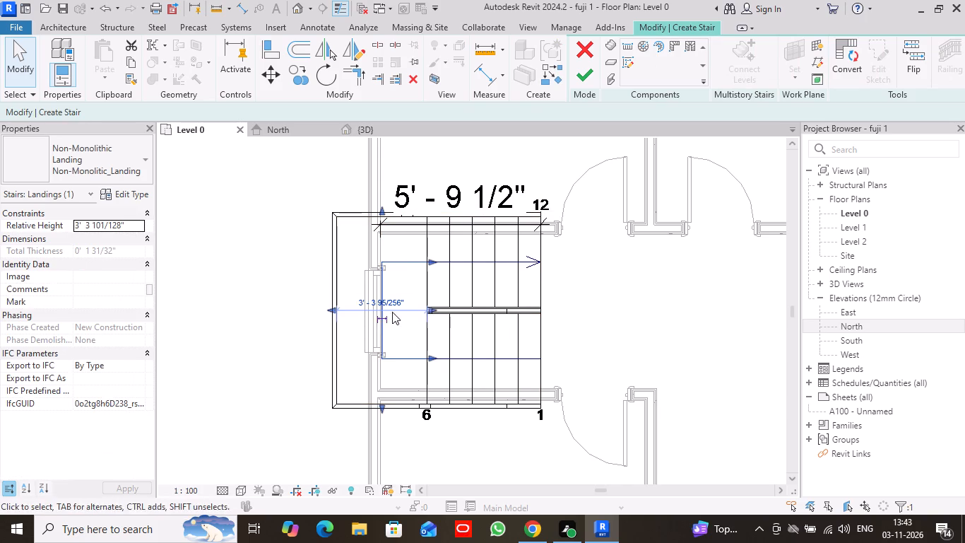
{"action": "left_click_drag", "start_coordinate": [331, 310], "coordinate": [395, 310]}
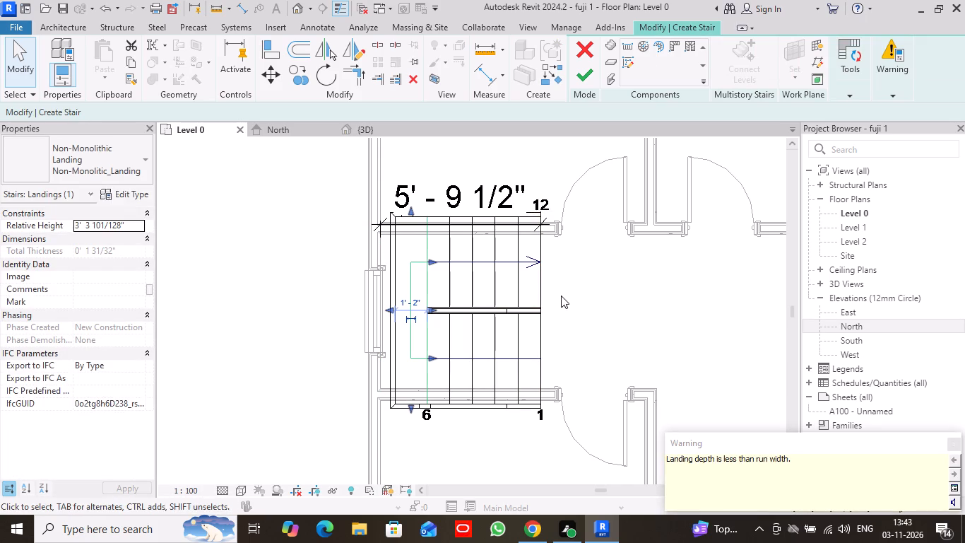
Narrow the stair's second run, risers 7 to 12, to about 2' 5 5/8" so it fits inside the north partition.
{"action": "left_click", "coordinate": [470, 224]}
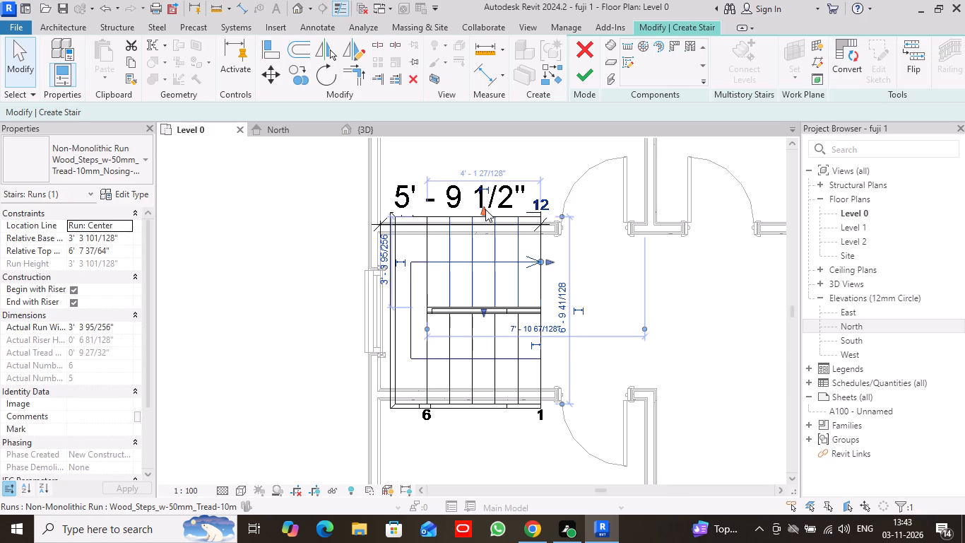
{"action": "scroll", "coordinate": [484, 211], "scroll_direction": "up", "scroll_amount": 3}
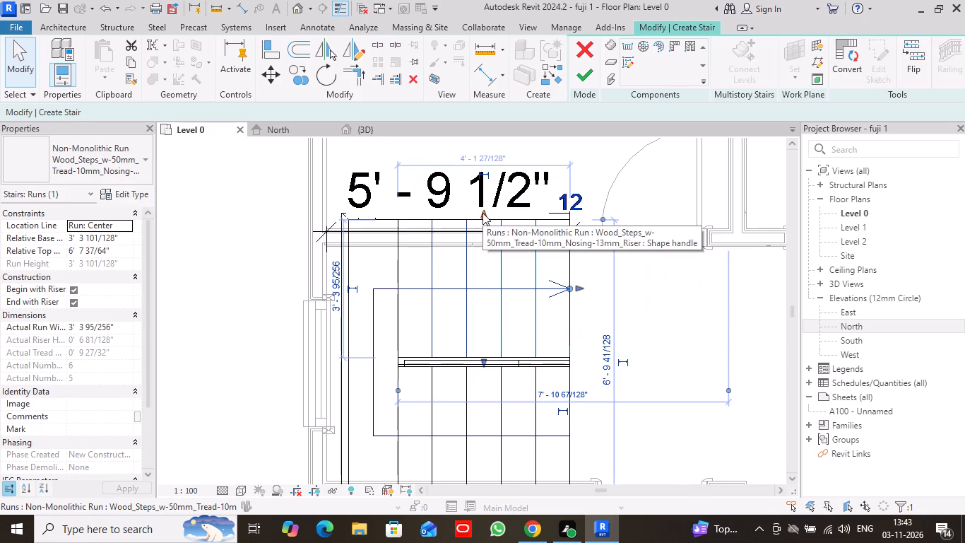
{"action": "left_click_drag", "start_coordinate": [482, 213], "coordinate": [476, 243]}
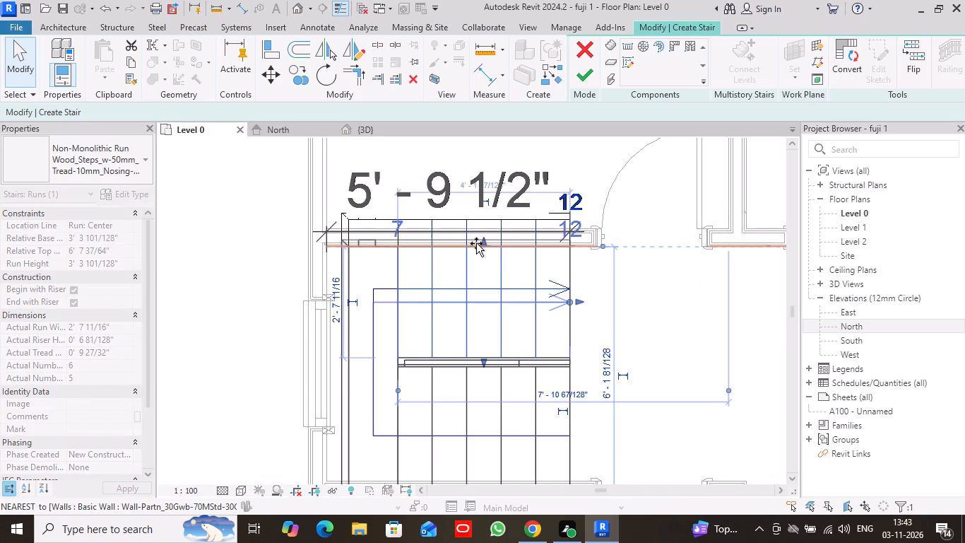
{"action": "left_click_drag", "start_coordinate": [476, 243], "coordinate": [472, 250]}
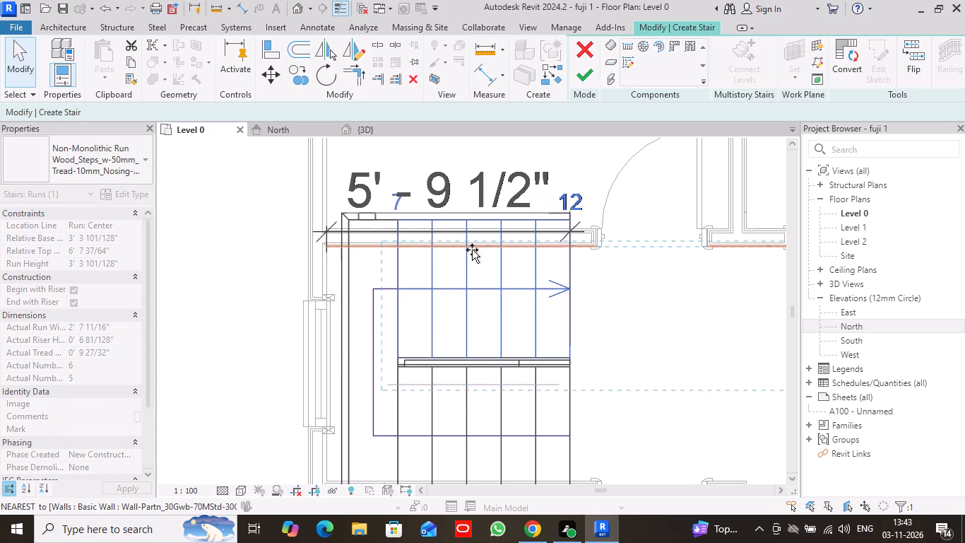
{"action": "left_click_drag", "start_coordinate": [472, 250], "coordinate": [470, 254]}
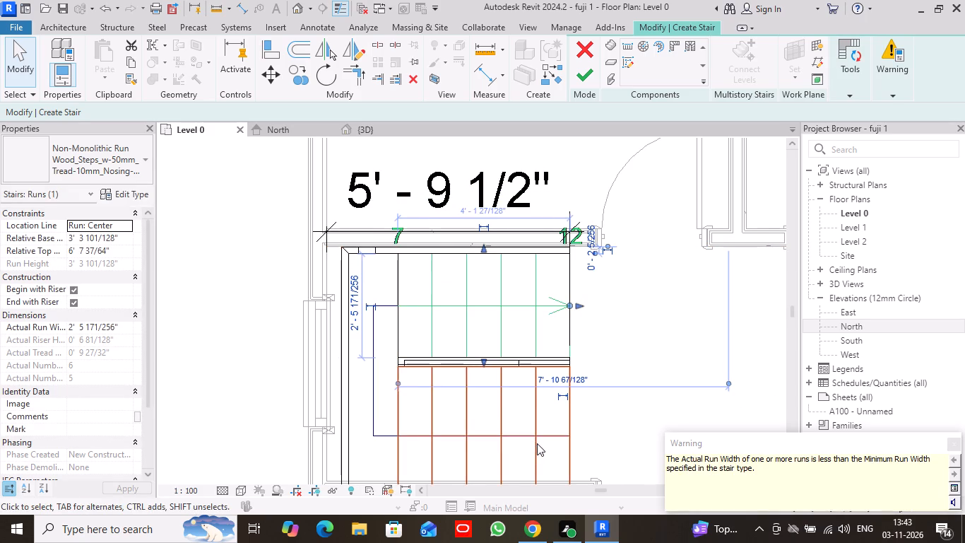
Narrow the stair's first run, risers 1 to 6, to about 2' 5 1/8" so it fits inside the south partition.
{"action": "scroll", "coordinate": [537, 445], "scroll_direction": "down", "scroll_amount": 1}
{"action": "middle_click_drag", "start_coordinate": [546, 447], "coordinate": [551, 376]}
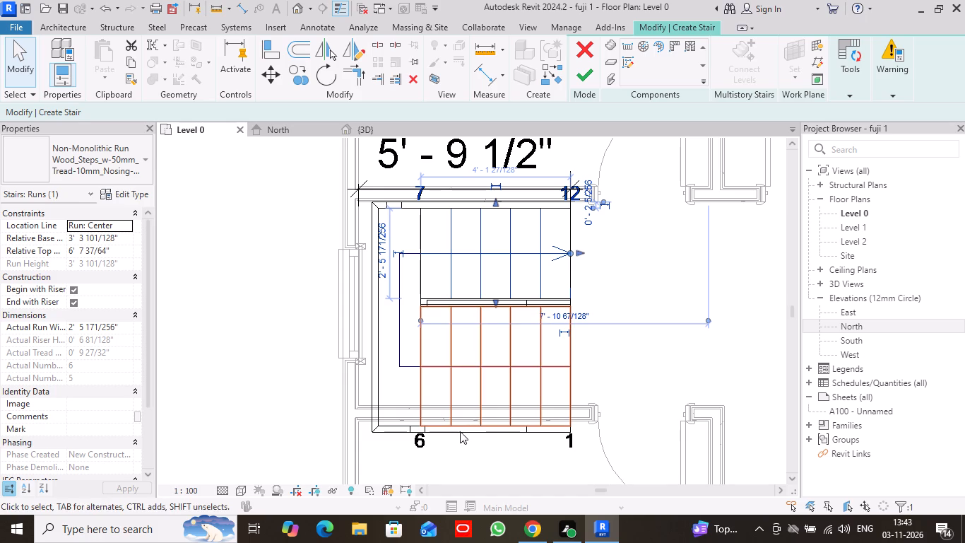
{"action": "left_click", "coordinate": [480, 424]}
{"action": "left_click_drag", "start_coordinate": [495, 431], "coordinate": [495, 429]}
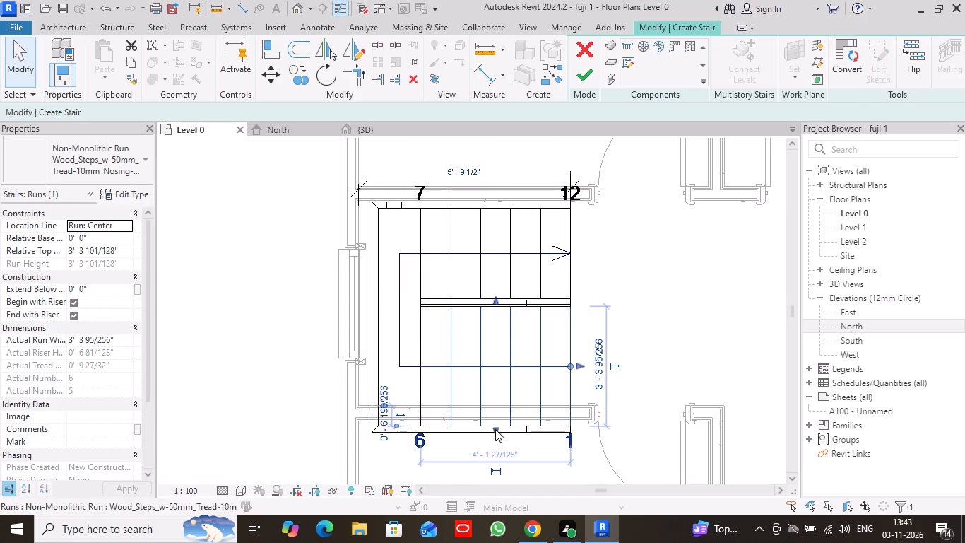
{"action": "left_click_drag", "start_coordinate": [495, 429], "coordinate": [504, 400]}
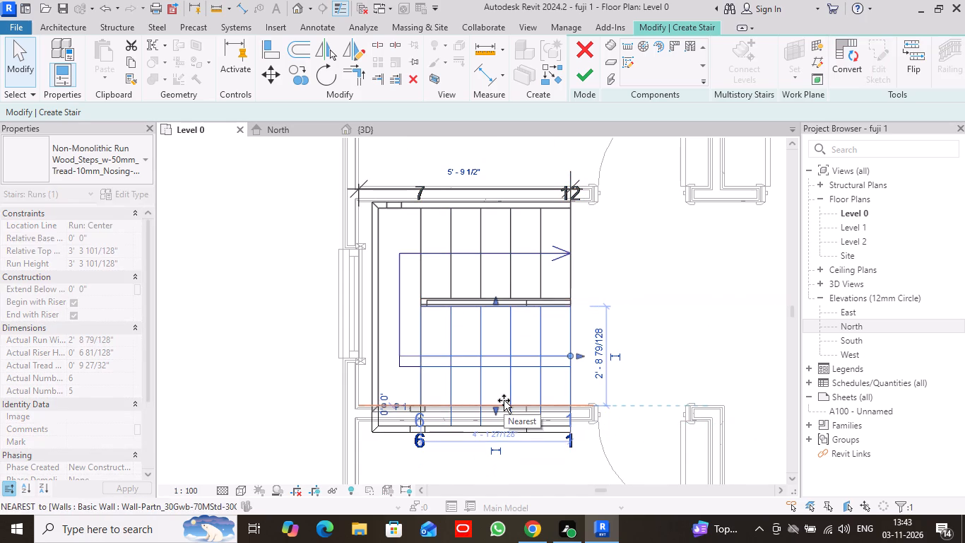
{"action": "left_click_drag", "start_coordinate": [504, 400], "coordinate": [505, 395]}
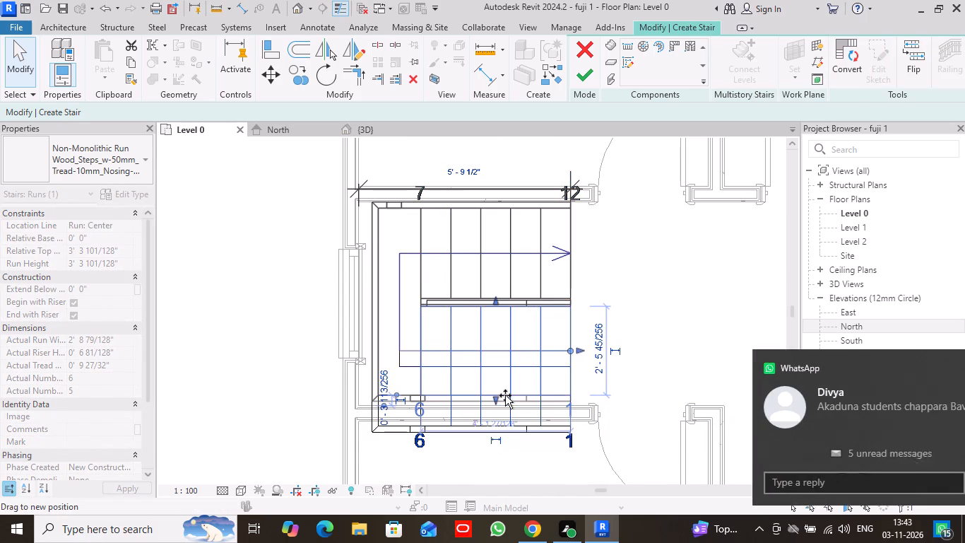
{"action": "left_click", "coordinate": [303, 374]}
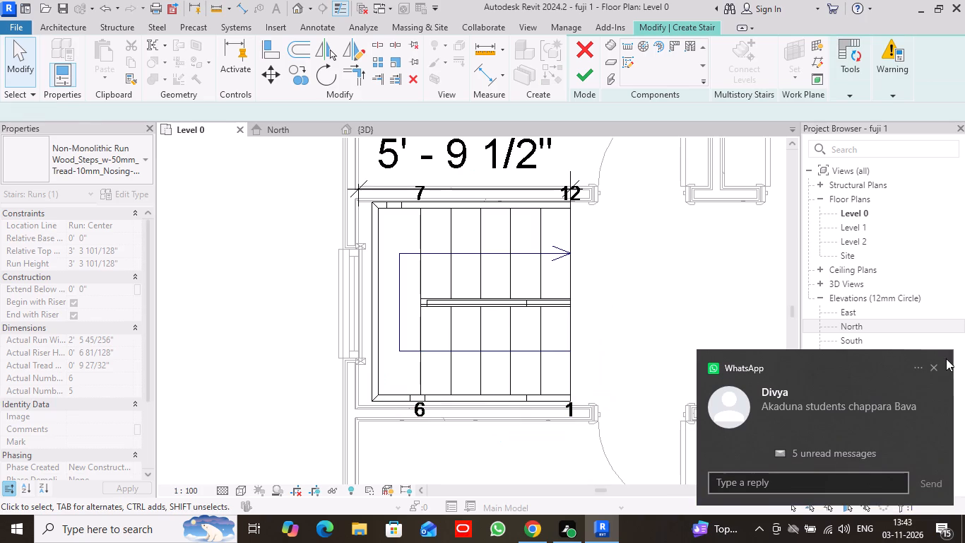
{"action": "left_click", "coordinate": [932, 365]}
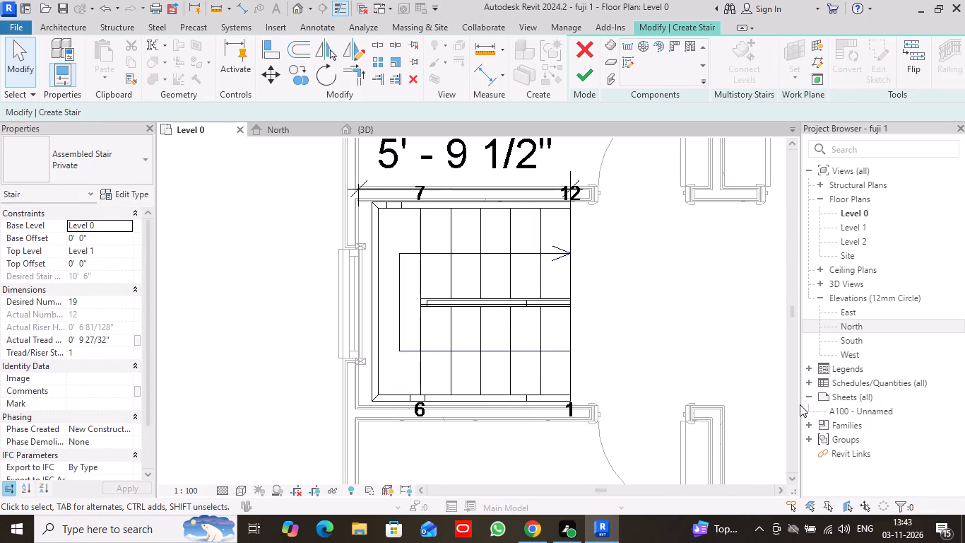
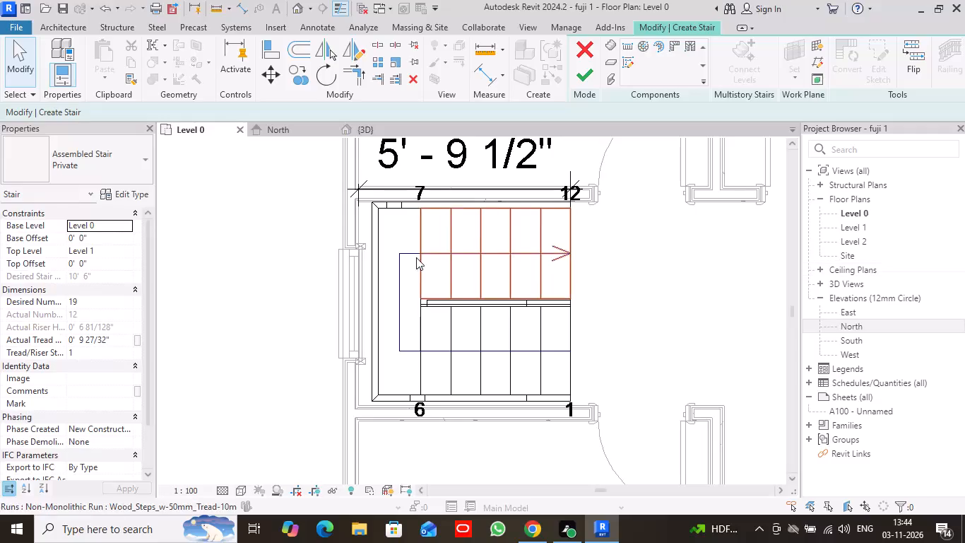
Extend the stair's landing toward the west wall to a depth of about 1' 6 3/32".
{"action": "scroll", "coordinate": [475, 273], "scroll_direction": "down", "scroll_amount": 2}
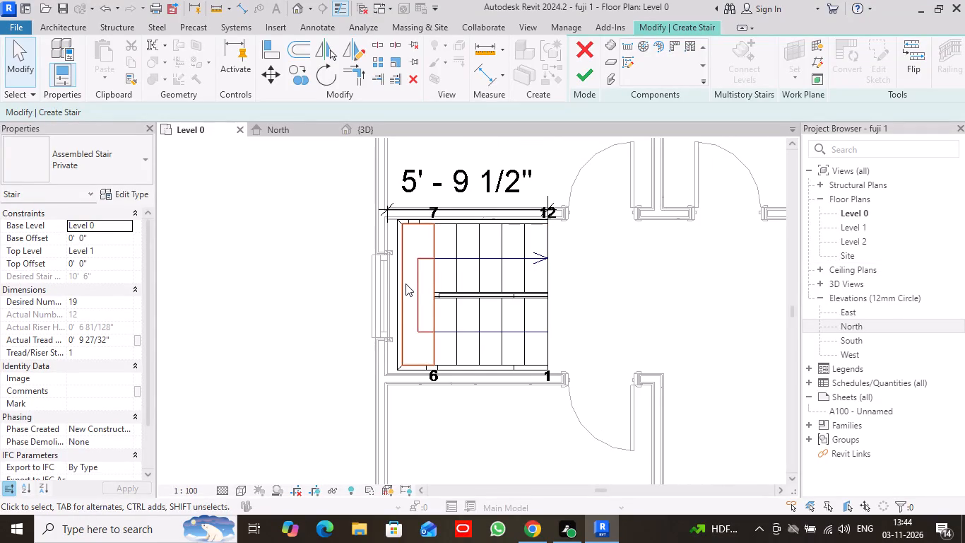
{"action": "left_click", "coordinate": [402, 292]}
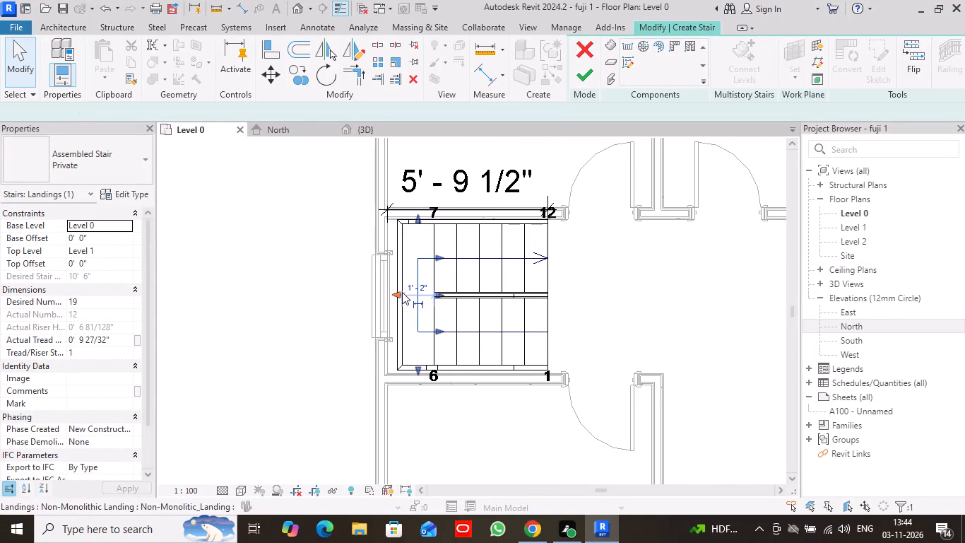
{"action": "scroll", "coordinate": [397, 295], "scroll_direction": "up", "scroll_amount": 4}
{"action": "scroll", "coordinate": [397, 295], "scroll_direction": "down", "scroll_amount": 1}
{"action": "scroll", "coordinate": [397, 295], "scroll_direction": "up", "scroll_amount": 3}
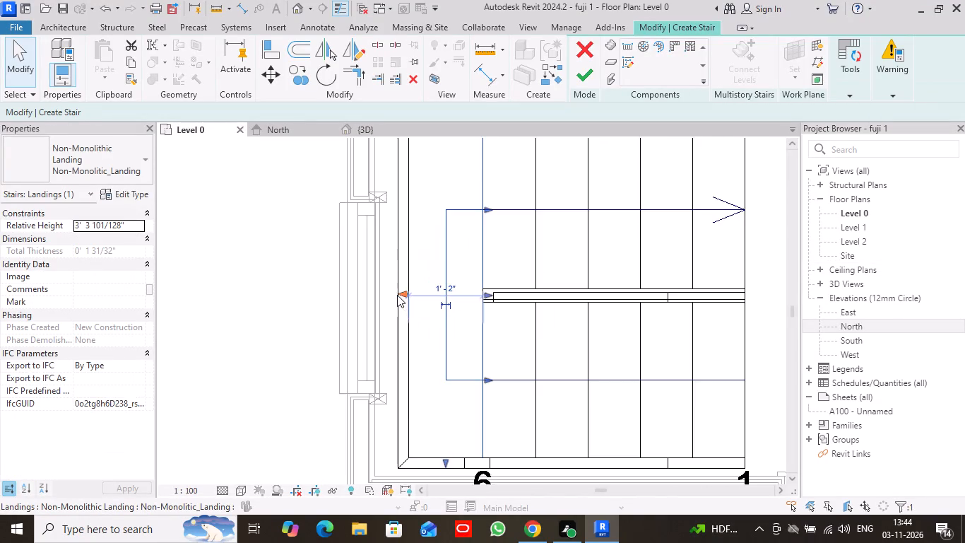
{"action": "scroll", "coordinate": [397, 295], "scroll_direction": "up", "scroll_amount": 3}
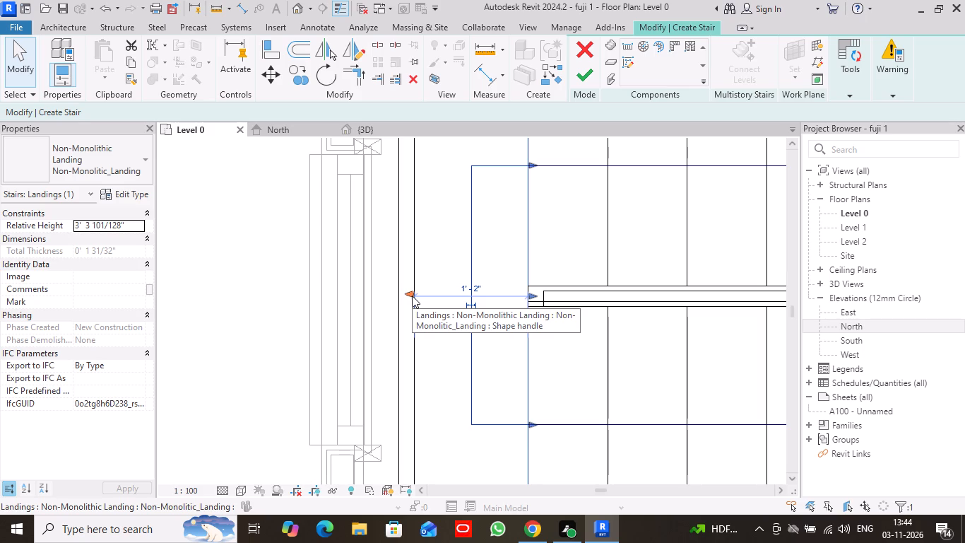
{"action": "scroll", "coordinate": [412, 296], "scroll_direction": "down", "scroll_amount": 4}
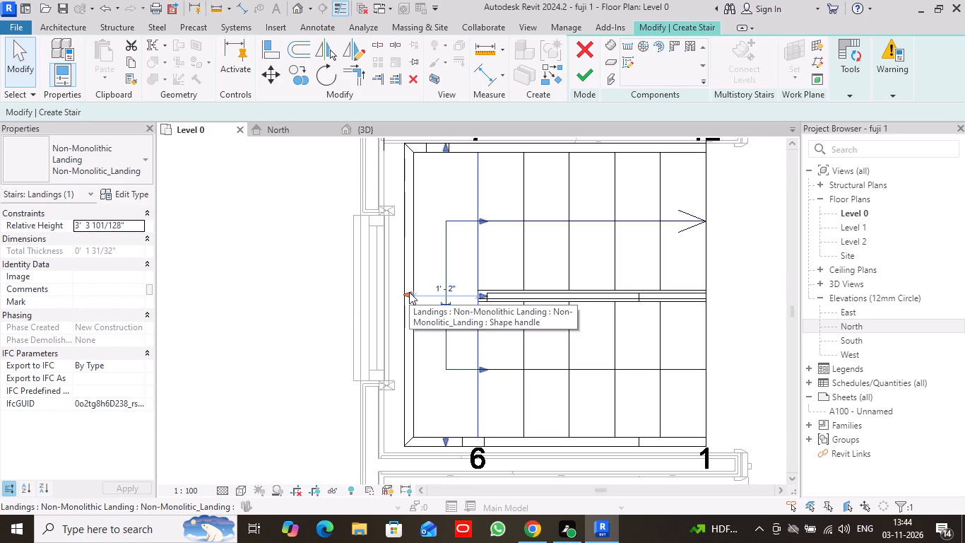
{"action": "left_click_drag", "start_coordinate": [410, 293], "coordinate": [400, 295]}
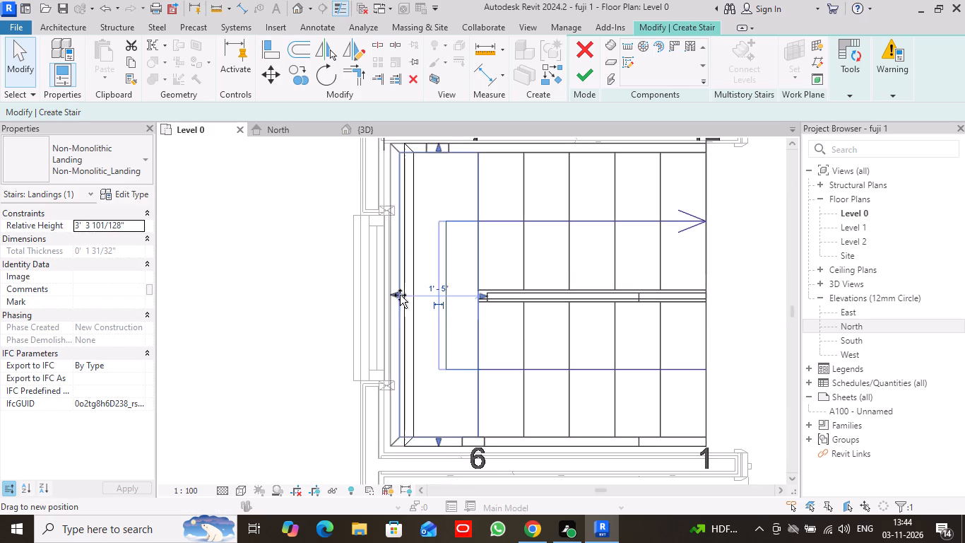
{"action": "left_click_drag", "start_coordinate": [400, 295], "coordinate": [396, 295]}
{"action": "scroll", "coordinate": [302, 291], "scroll_direction": "down", "scroll_amount": 3}
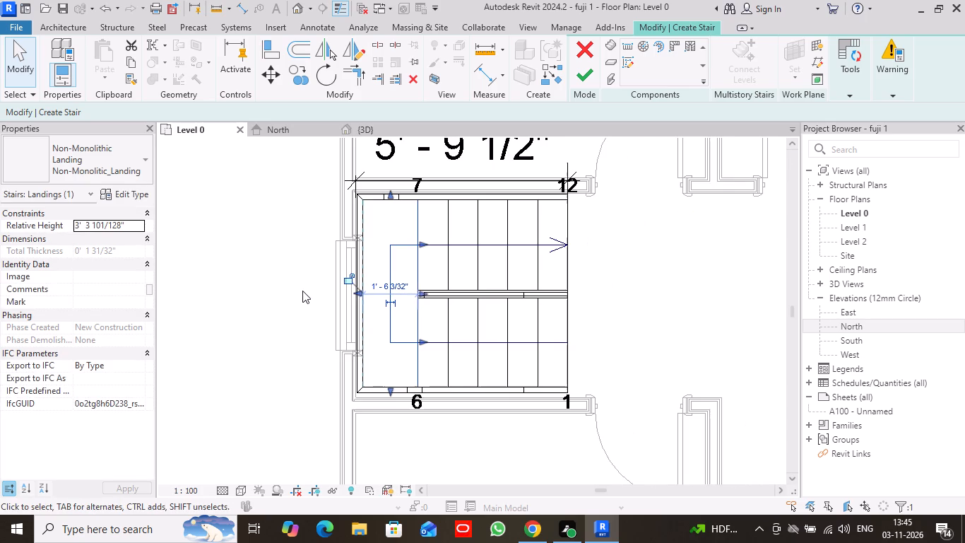
{"action": "left_click", "coordinate": [264, 286]}
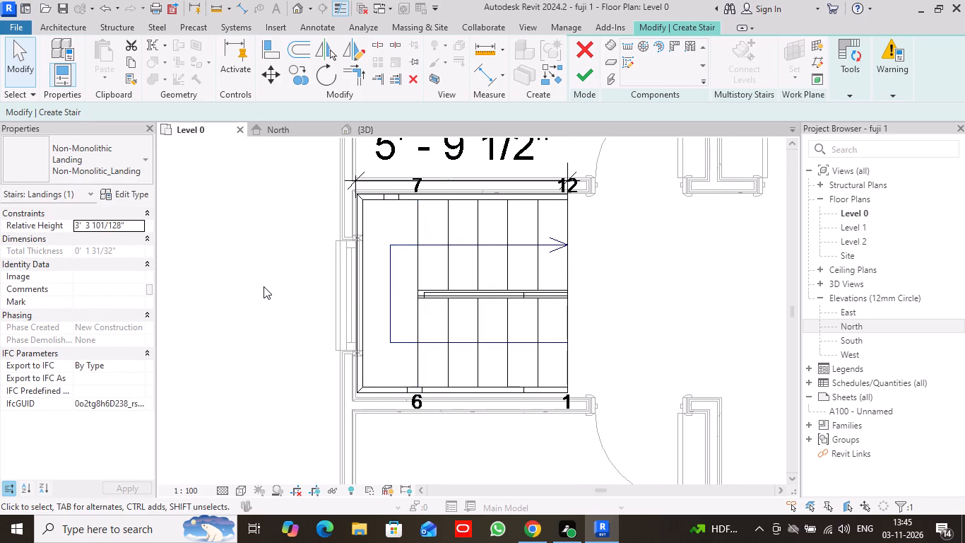
Widen the stair's first run, risers 1 to 6, toward the south partition to about 2' 7 47/64".
{"action": "left_click", "coordinate": [477, 368]}
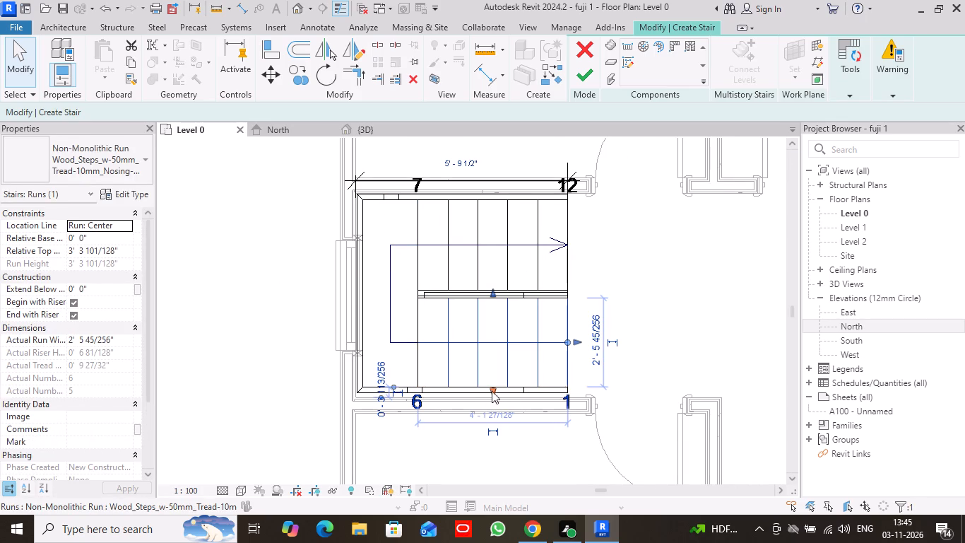
{"action": "scroll", "coordinate": [492, 390], "scroll_direction": "up", "scroll_amount": 8}
{"action": "scroll", "coordinate": [492, 390], "scroll_direction": "down", "scroll_amount": 1}
{"action": "scroll", "coordinate": [492, 390], "scroll_direction": "up", "scroll_amount": 2}
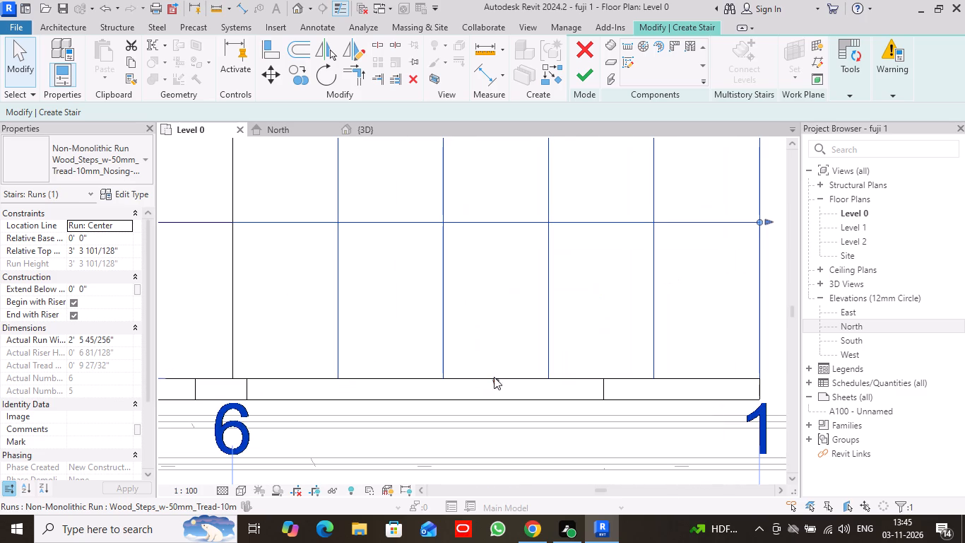
{"action": "left_click_drag", "start_coordinate": [495, 382], "coordinate": [495, 400]}
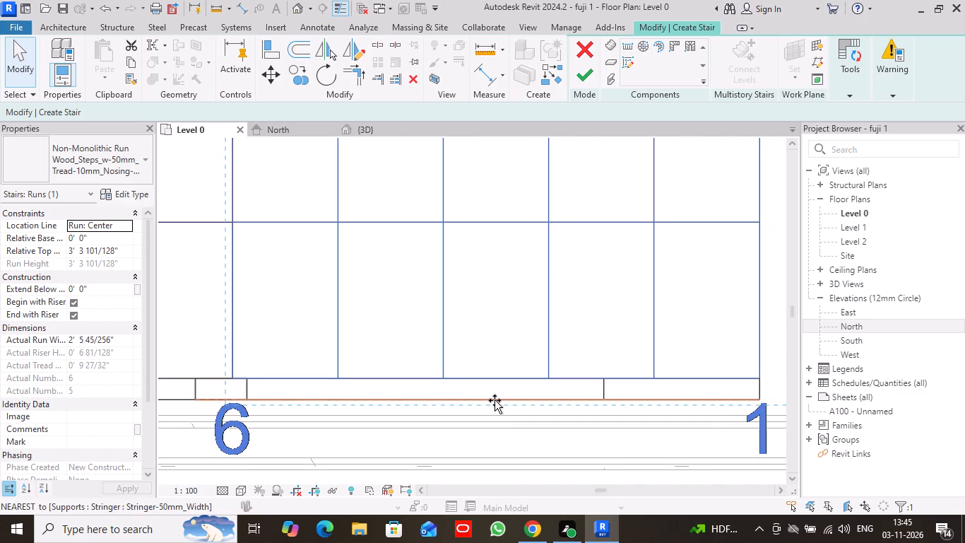
{"action": "left_click_drag", "start_coordinate": [495, 400], "coordinate": [495, 413]}
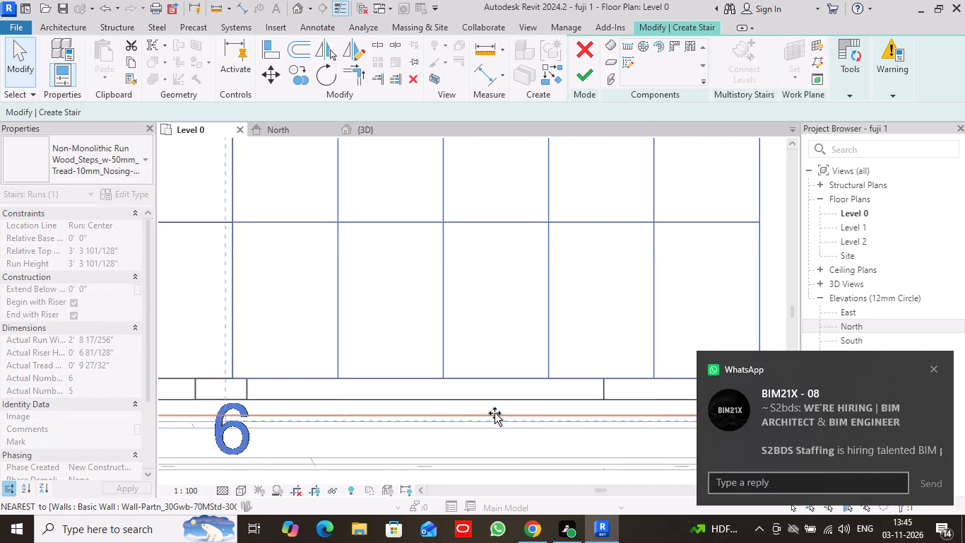
{"action": "left_click_drag", "start_coordinate": [495, 413], "coordinate": [497, 406]}
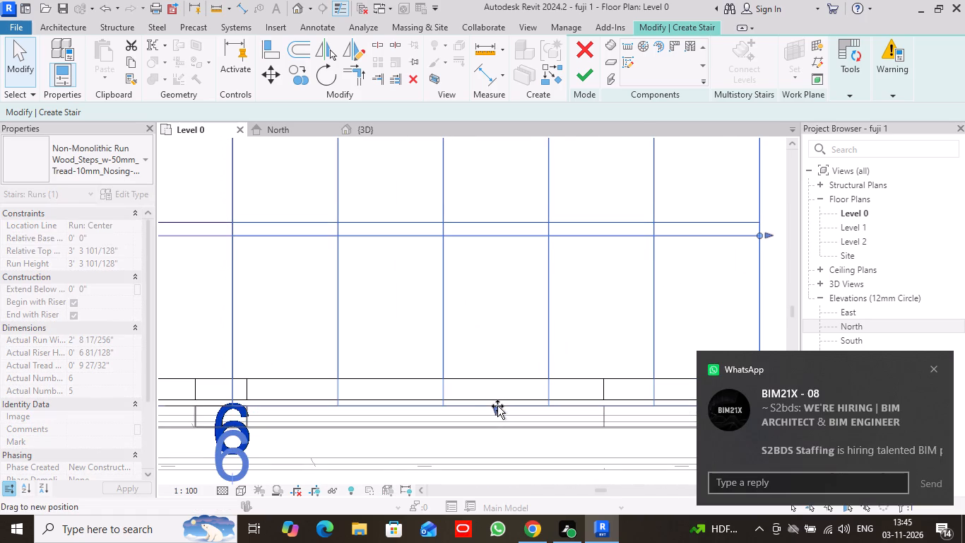
{"action": "left_click_drag", "start_coordinate": [497, 406], "coordinate": [498, 406]}
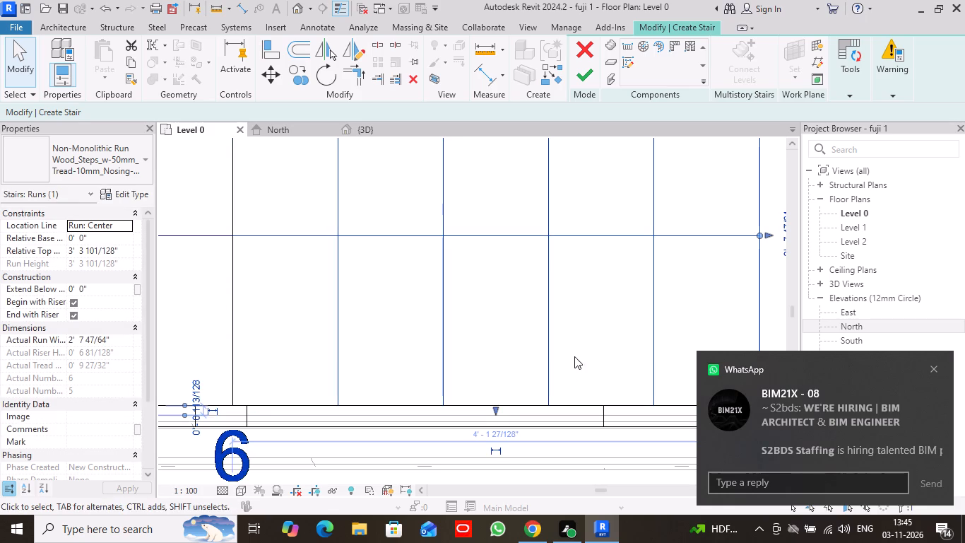
{"action": "scroll", "coordinate": [572, 354], "scroll_direction": "down", "scroll_amount": 7}
{"action": "scroll", "coordinate": [572, 354], "scroll_direction": "up", "scroll_amount": 1}
{"action": "scroll", "coordinate": [572, 354], "scroll_direction": "down", "scroll_amount": 1}
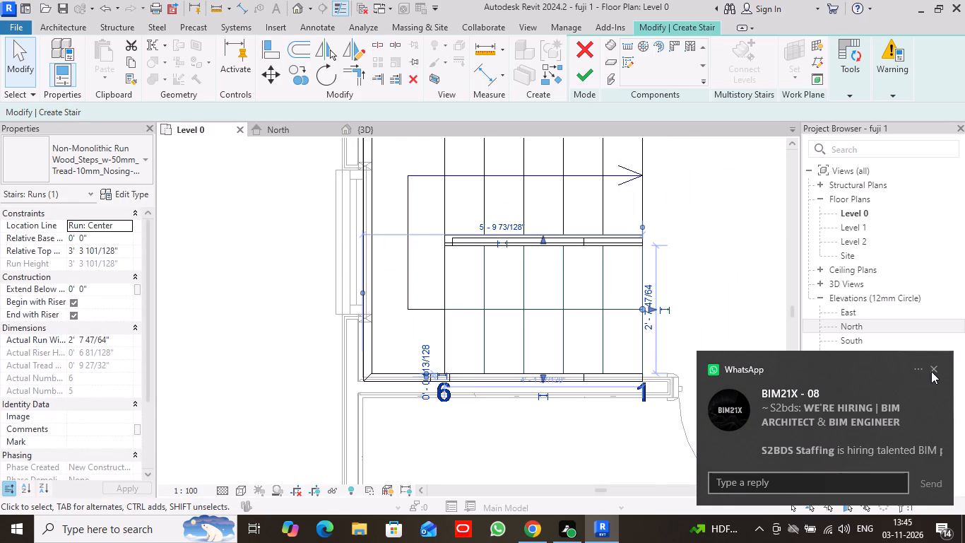
{"action": "left_click", "coordinate": [934, 365]}
{"action": "scroll", "coordinate": [655, 240], "scroll_direction": "down", "scroll_amount": 2}
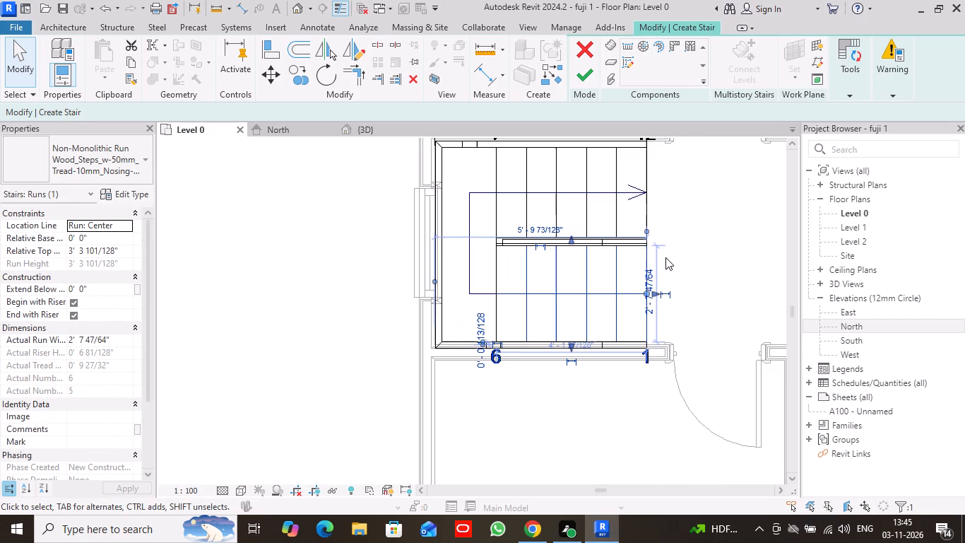
{"action": "left_click", "coordinate": [285, 221]}
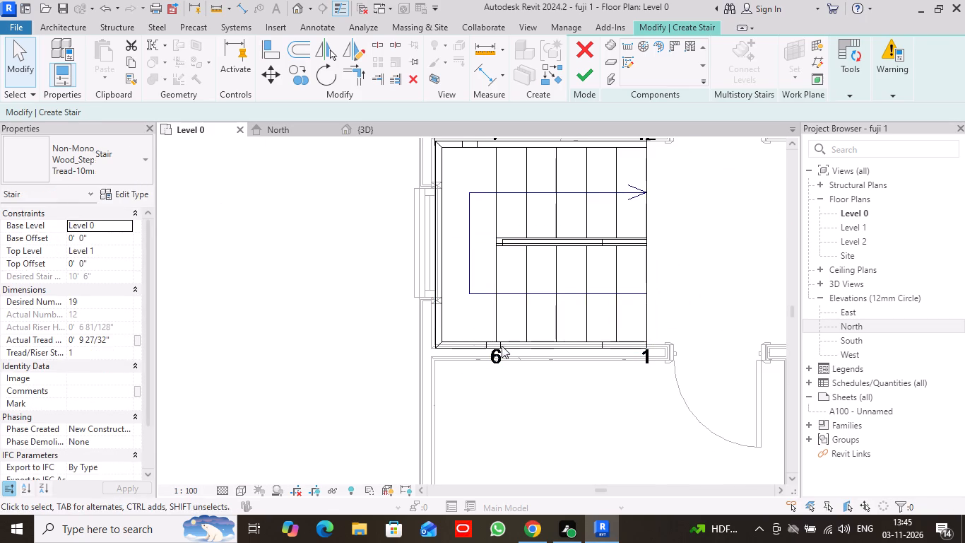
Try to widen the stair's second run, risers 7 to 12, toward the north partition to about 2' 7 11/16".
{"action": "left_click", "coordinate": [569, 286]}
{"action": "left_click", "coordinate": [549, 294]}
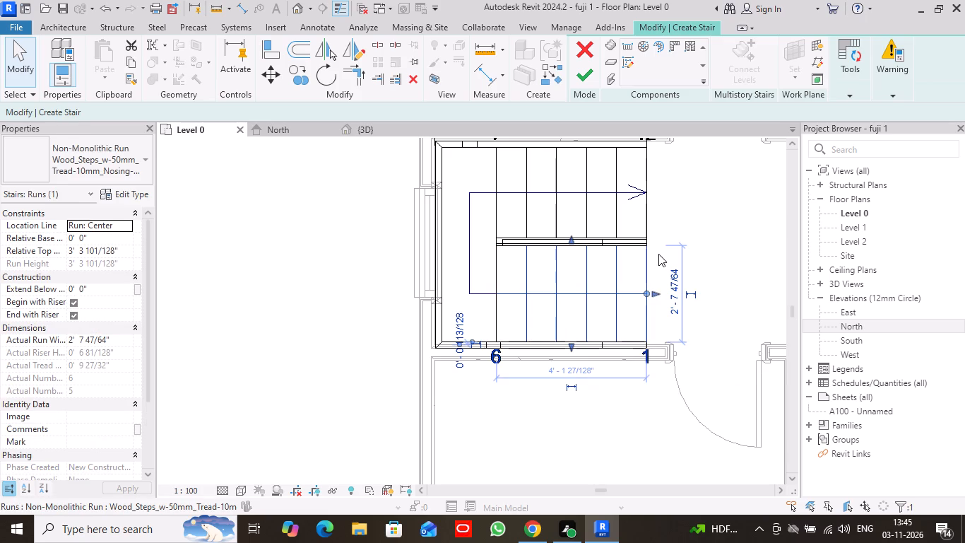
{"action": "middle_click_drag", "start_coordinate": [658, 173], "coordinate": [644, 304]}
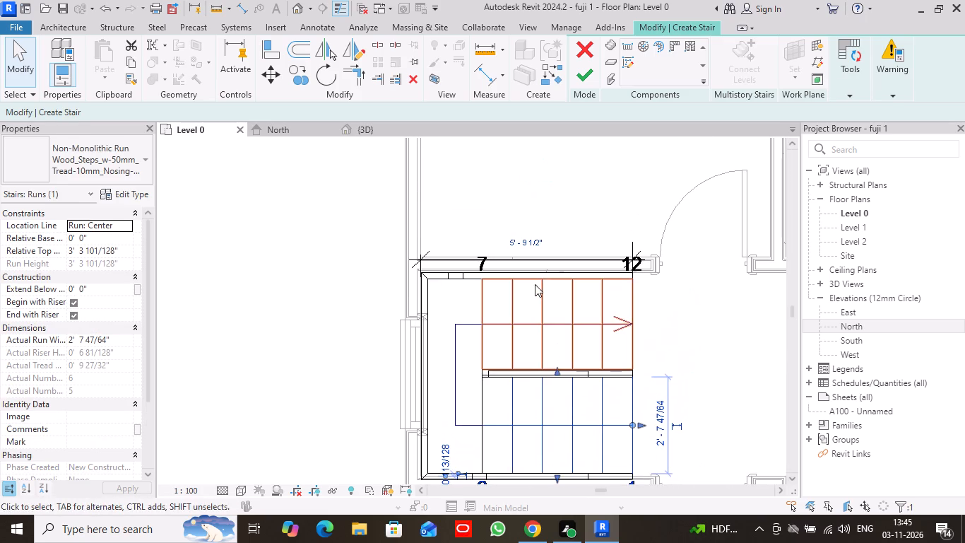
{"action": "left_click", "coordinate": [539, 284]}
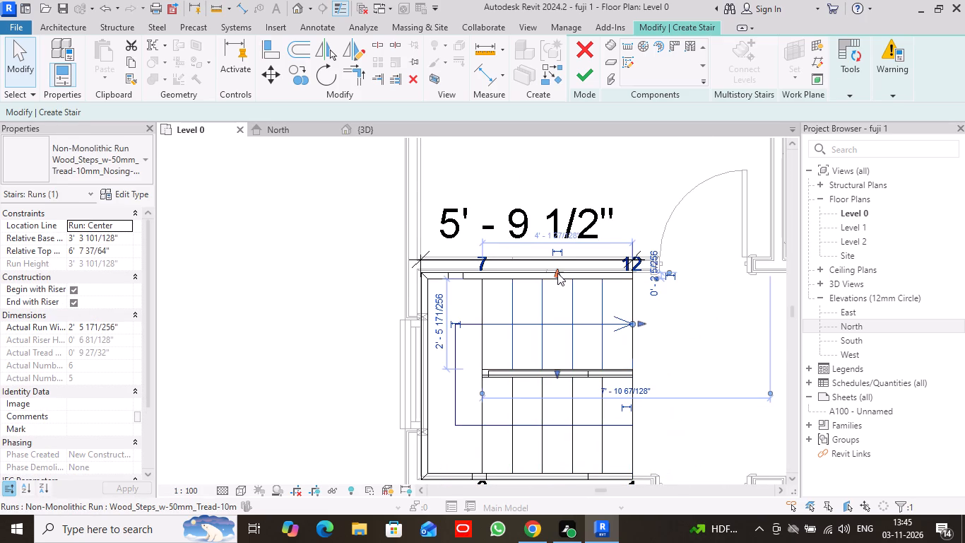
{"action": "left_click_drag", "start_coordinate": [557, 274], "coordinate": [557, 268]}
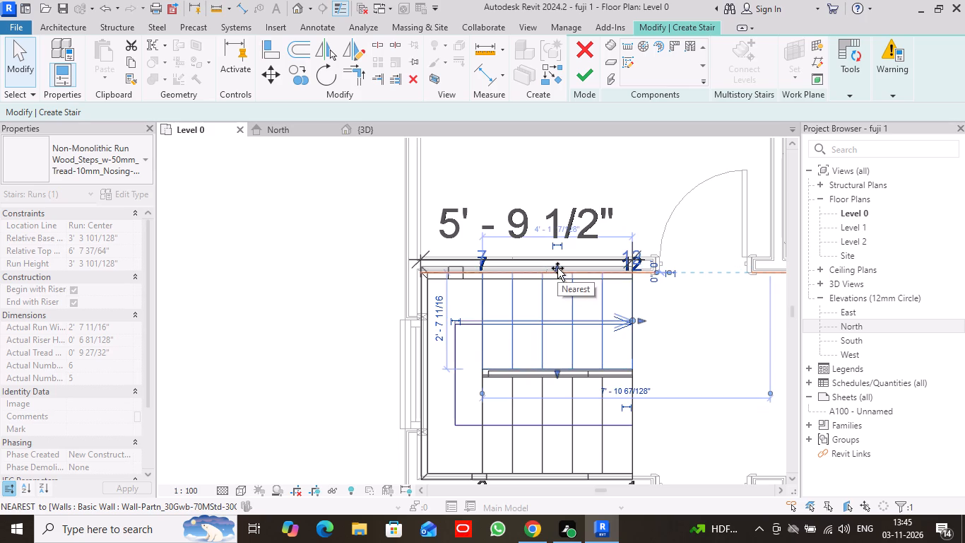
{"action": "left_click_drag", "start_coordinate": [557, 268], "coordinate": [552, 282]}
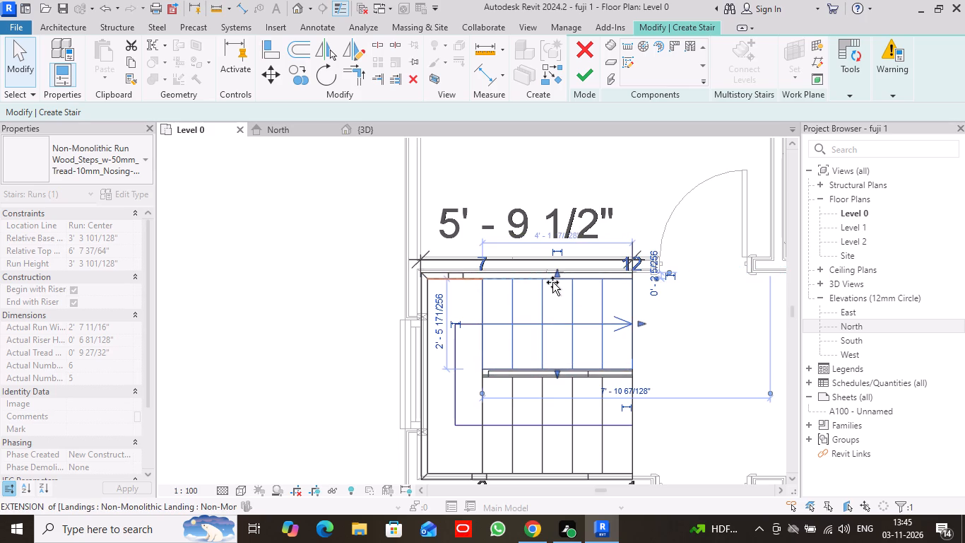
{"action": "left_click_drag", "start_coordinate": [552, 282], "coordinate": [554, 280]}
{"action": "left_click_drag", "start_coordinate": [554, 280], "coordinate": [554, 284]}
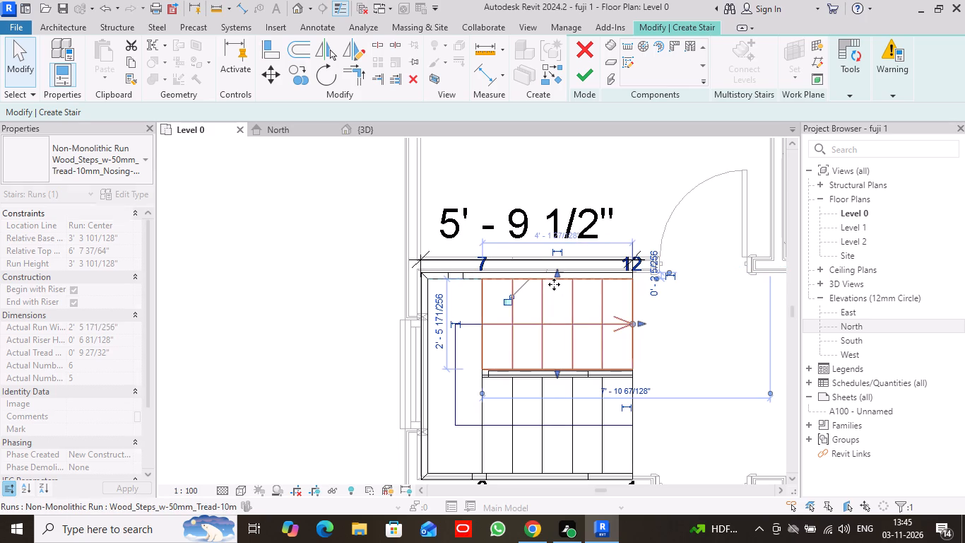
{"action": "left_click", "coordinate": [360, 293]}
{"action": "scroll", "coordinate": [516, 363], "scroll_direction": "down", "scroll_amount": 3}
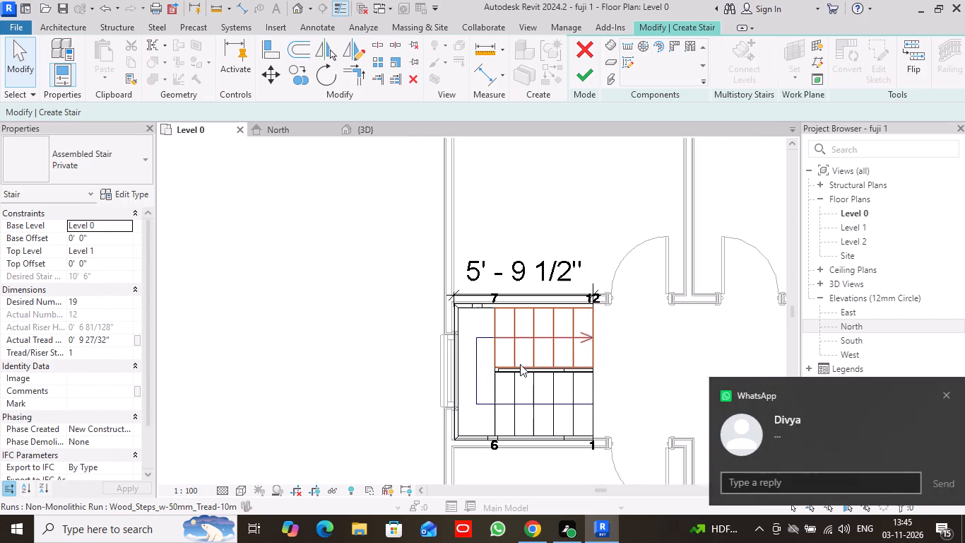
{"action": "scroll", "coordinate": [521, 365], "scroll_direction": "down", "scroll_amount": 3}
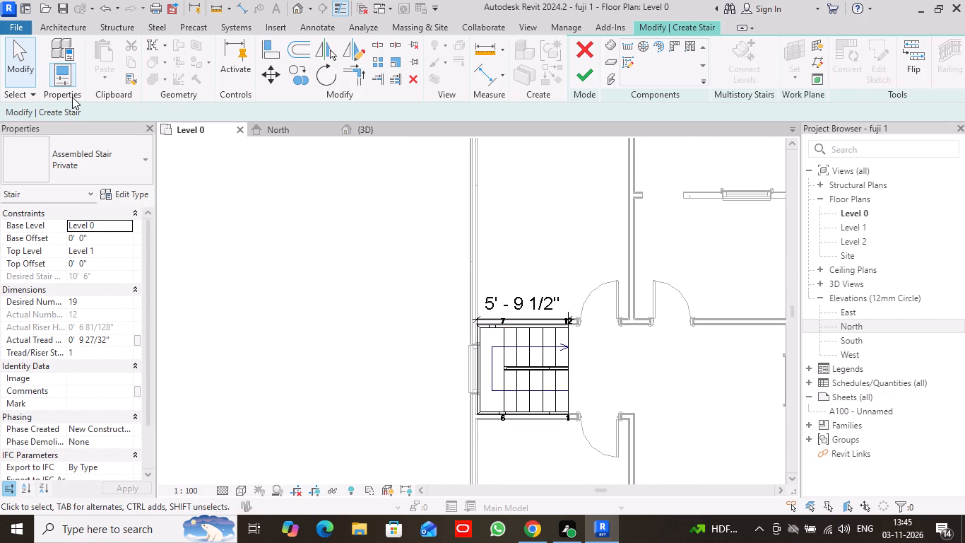
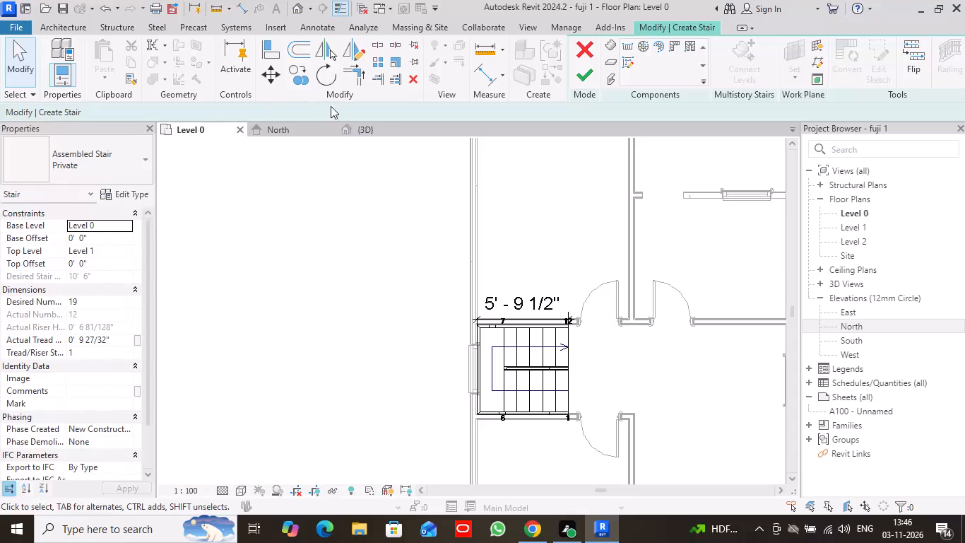
Examine the edited U-shaped stair in the 3D view, from the top and from tilted angles.
{"action": "left_click", "coordinate": [357, 129]}
{"action": "scroll", "coordinate": [600, 258], "scroll_direction": "down", "scroll_amount": 3}
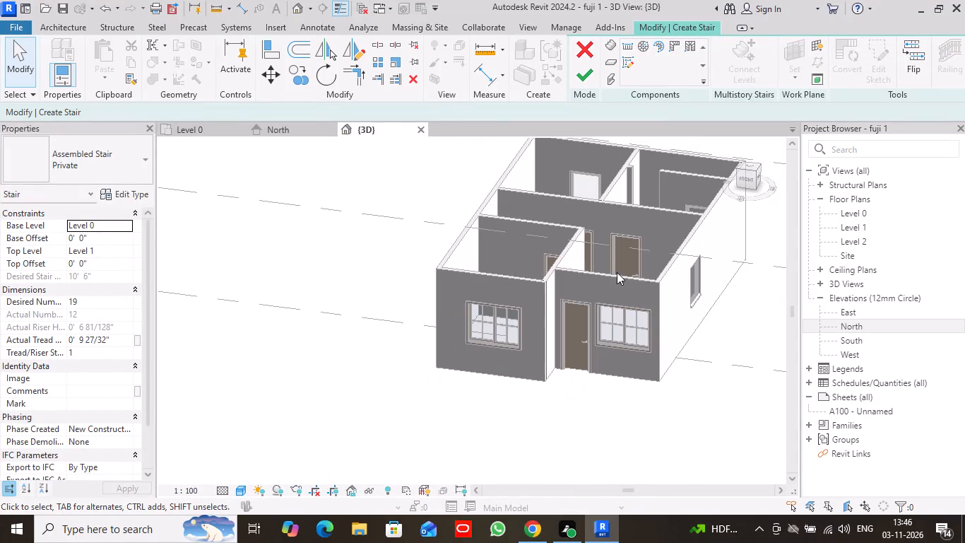
{"action": "left_click", "coordinate": [751, 166]}
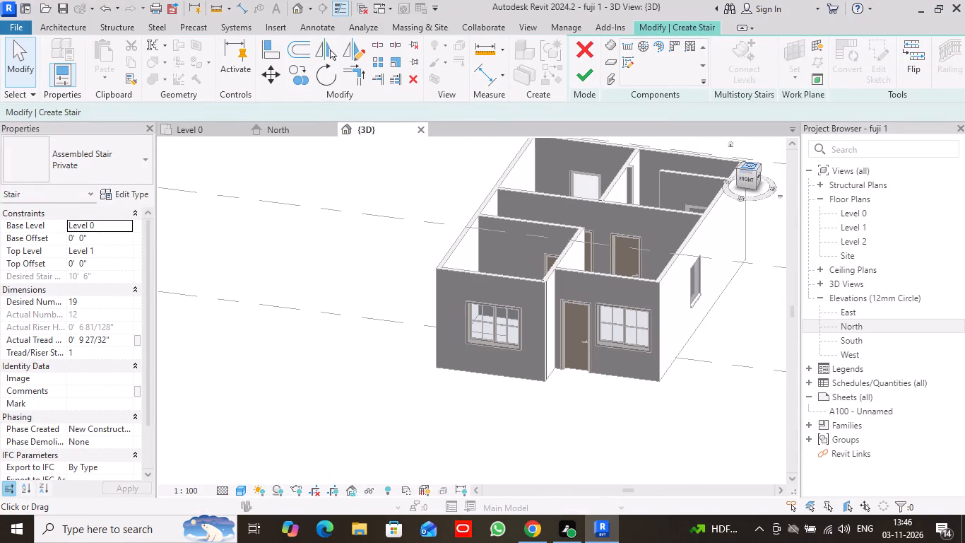
{"action": "scroll", "coordinate": [427, 326], "scroll_direction": "up", "scroll_amount": 5}
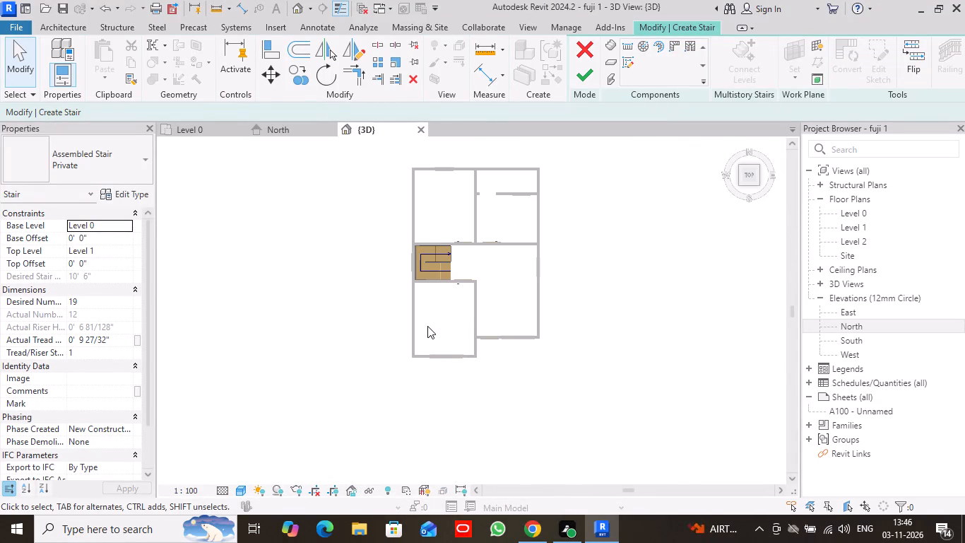
{"action": "scroll", "coordinate": [427, 326], "scroll_direction": "up", "scroll_amount": 10}
{"action": "scroll", "coordinate": [434, 247], "scroll_direction": "up", "scroll_amount": 4}
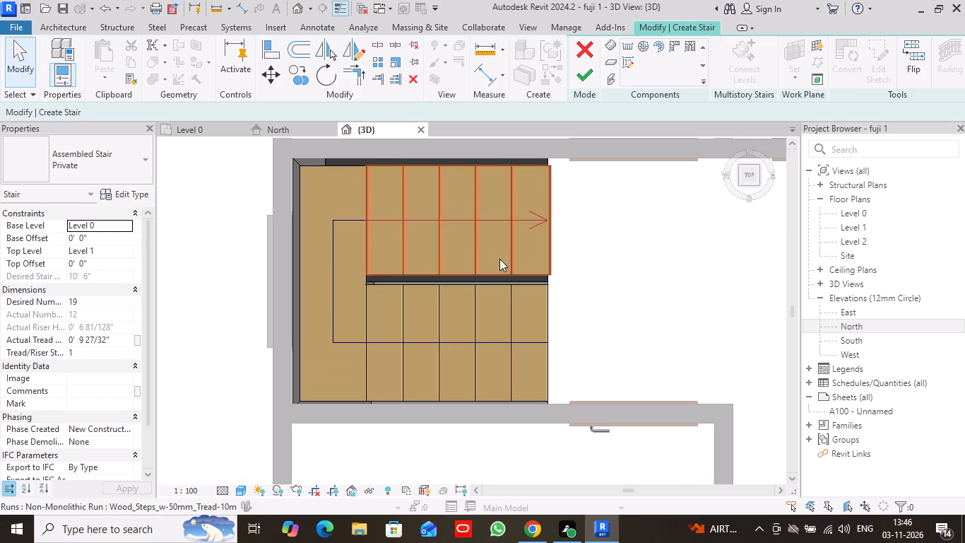
{"action": "left_click_drag", "start_coordinate": [746, 184], "coordinate": [721, 180]}
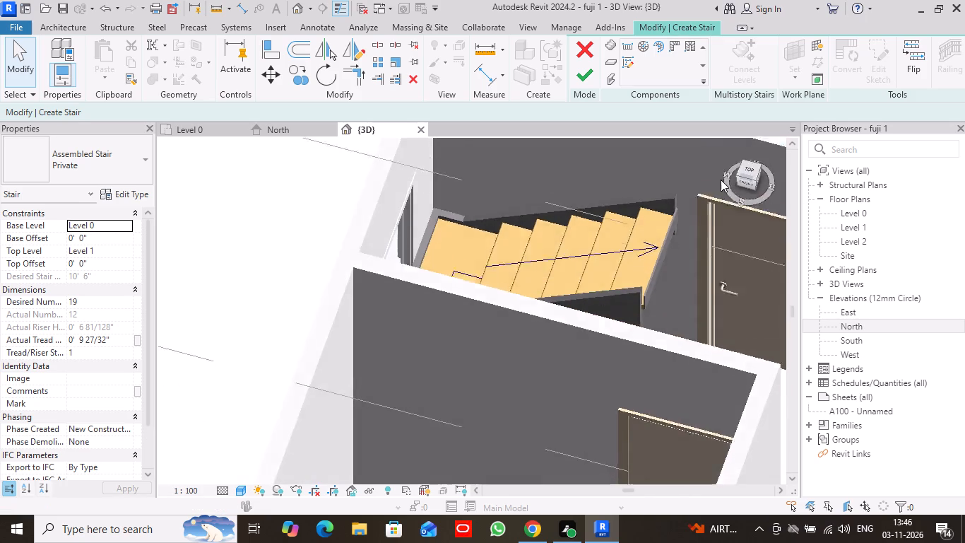
{"action": "left_click_drag", "start_coordinate": [721, 180], "coordinate": [716, 170]}
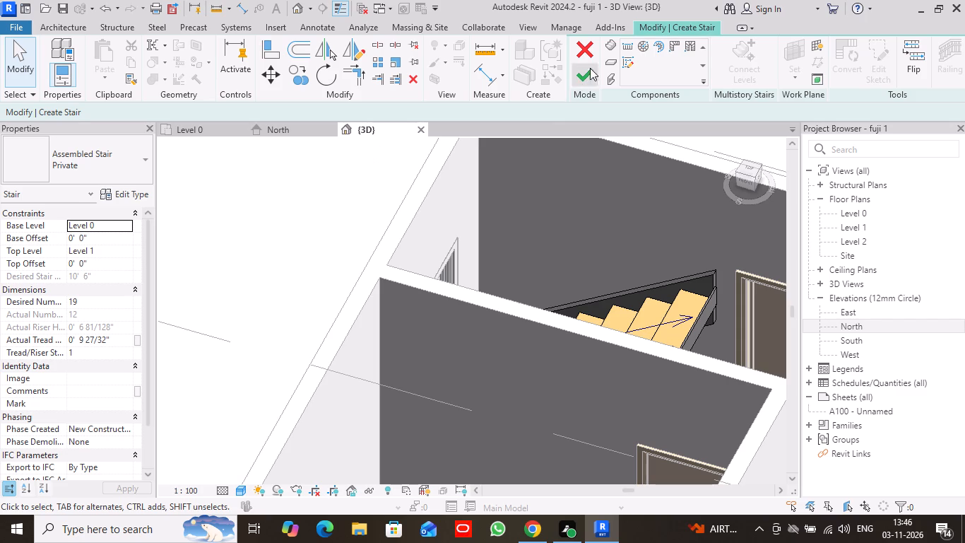
Abandon the stair editing session and discard the changes to its landing and runs.
{"action": "left_click", "coordinate": [581, 49]}
{"action": "left_click", "coordinate": [522, 279]}
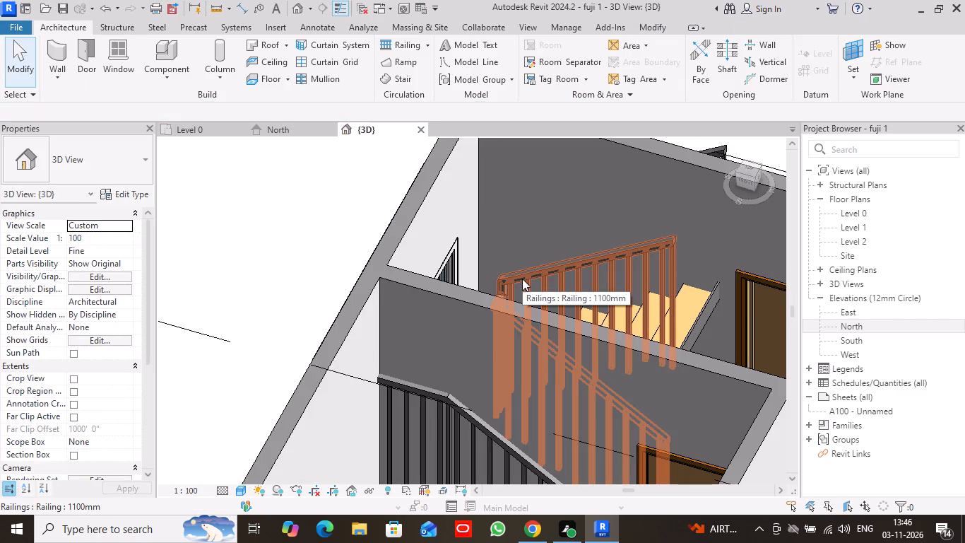
Delete the U-shaped stair, together with its railings, in the Level 0 floor plan.
{"action": "left_click", "coordinate": [227, 129]}
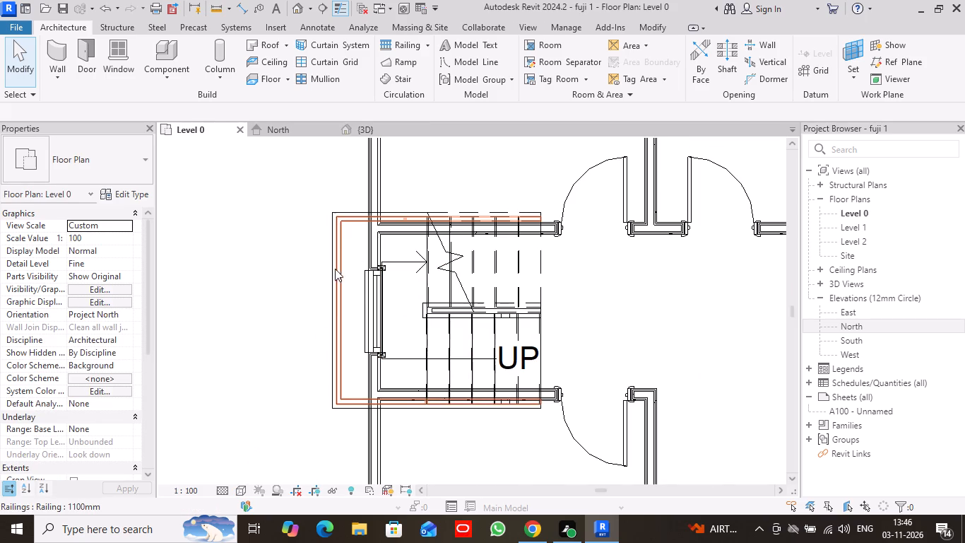
{"action": "left_click", "coordinate": [332, 270]}
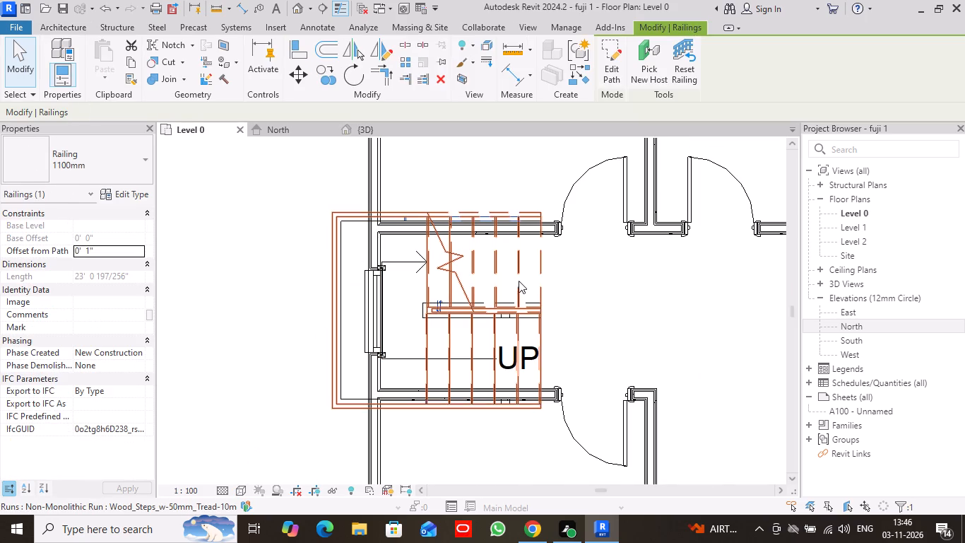
{"action": "left_click", "coordinate": [514, 287]}
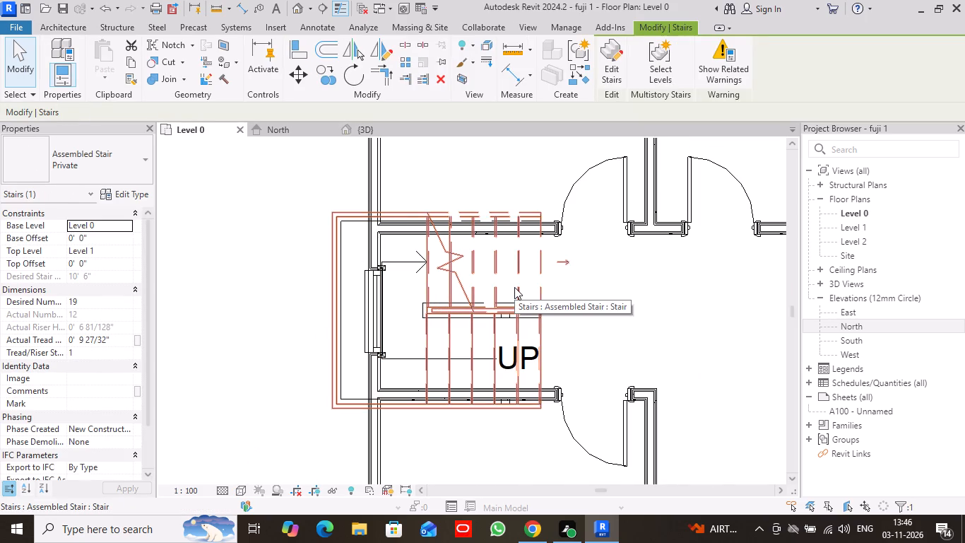
{"action": "right_click", "coordinate": [514, 287]}
{"action": "left_click", "coordinate": [579, 326]}
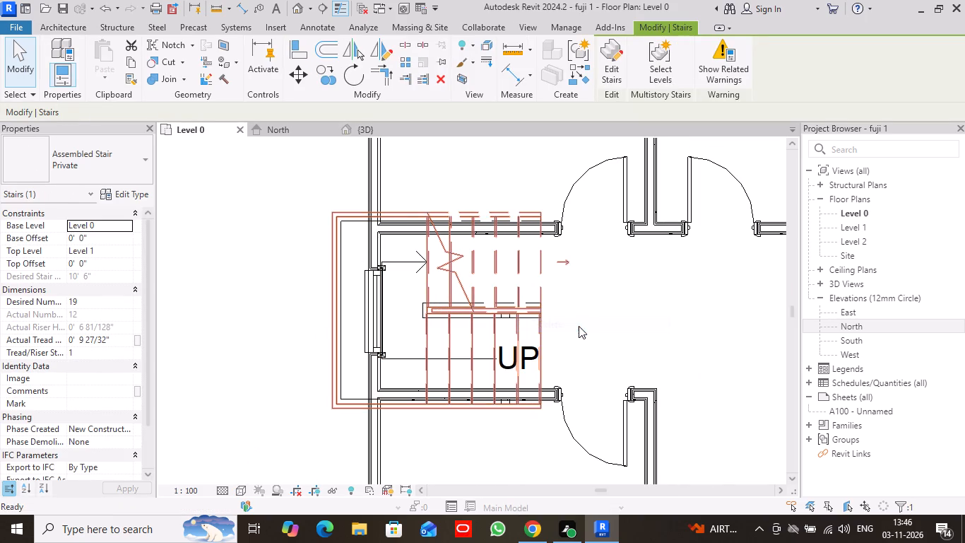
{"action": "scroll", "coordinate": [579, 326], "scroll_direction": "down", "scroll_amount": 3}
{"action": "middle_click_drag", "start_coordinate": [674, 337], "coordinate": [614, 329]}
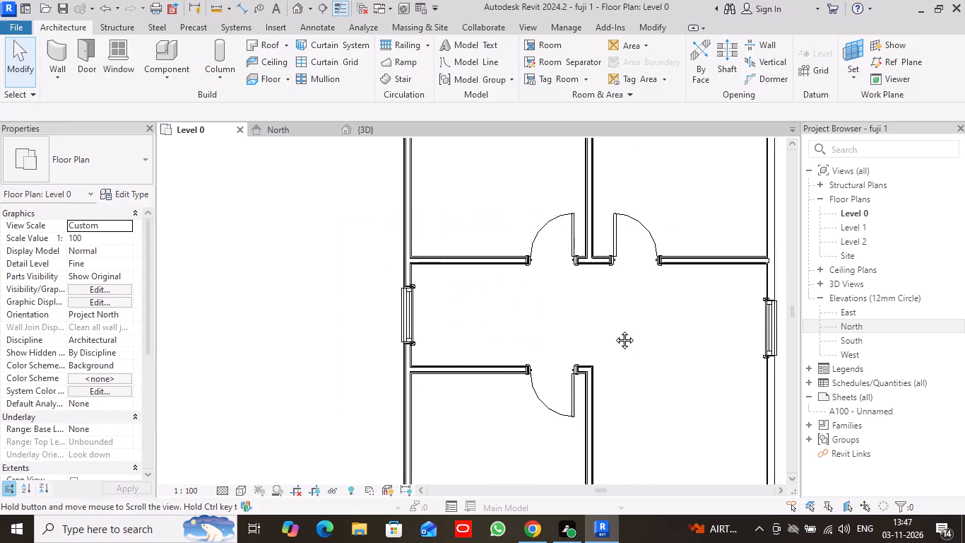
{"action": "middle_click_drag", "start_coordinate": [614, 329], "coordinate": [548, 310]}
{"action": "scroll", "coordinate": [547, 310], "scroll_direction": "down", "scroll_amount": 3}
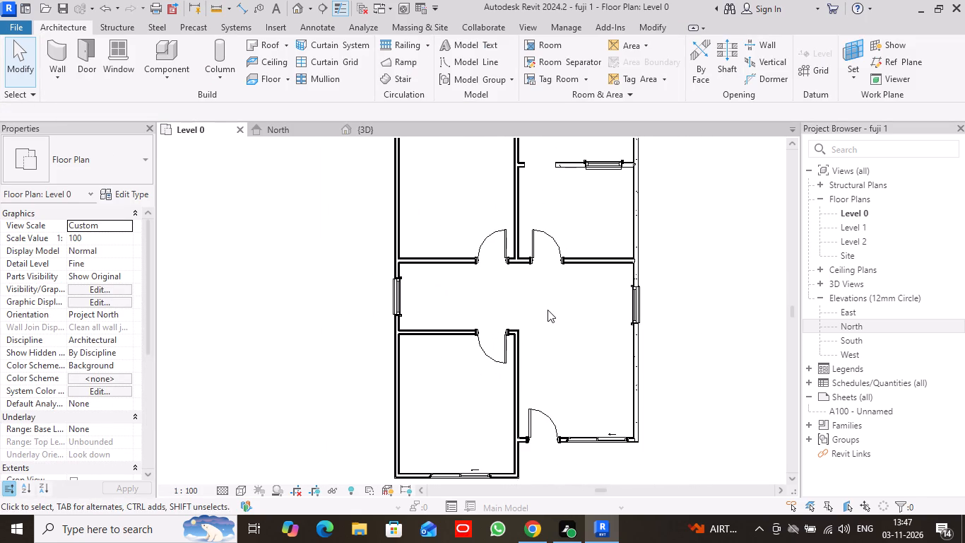
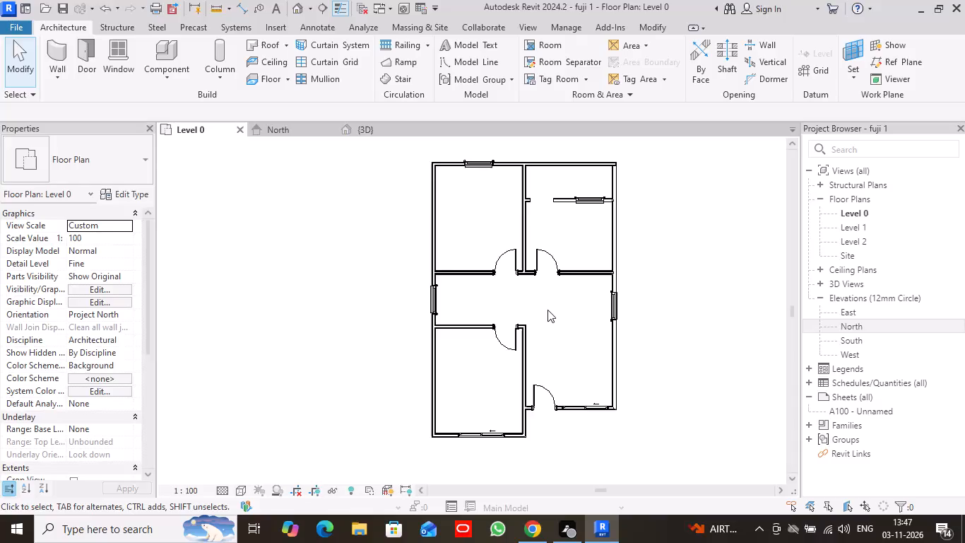
Start a new stair from Level 0 to Level 1 with a top offset of 10' 6".
{"action": "scroll", "coordinate": [547, 310], "scroll_direction": "up", "scroll_amount": 2}
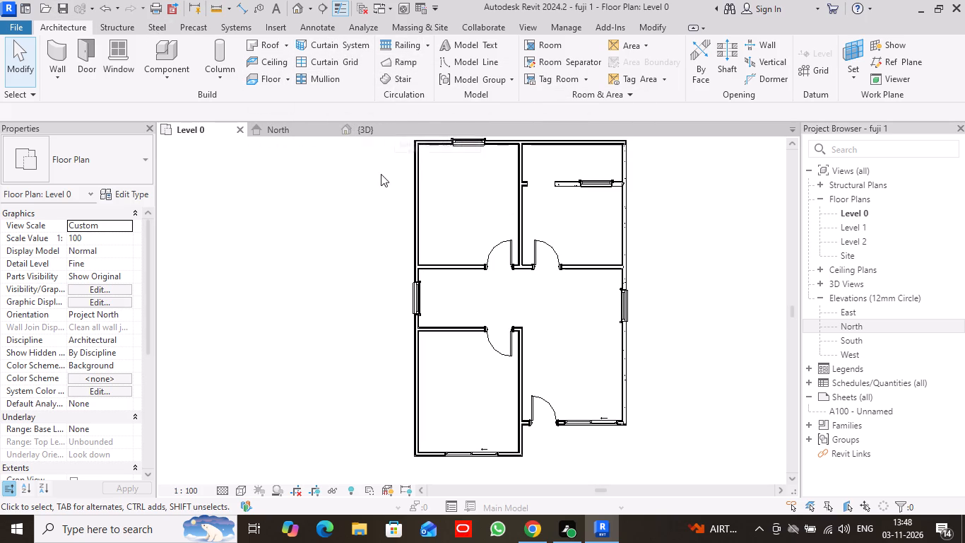
{"action": "left_click", "coordinate": [408, 82]}
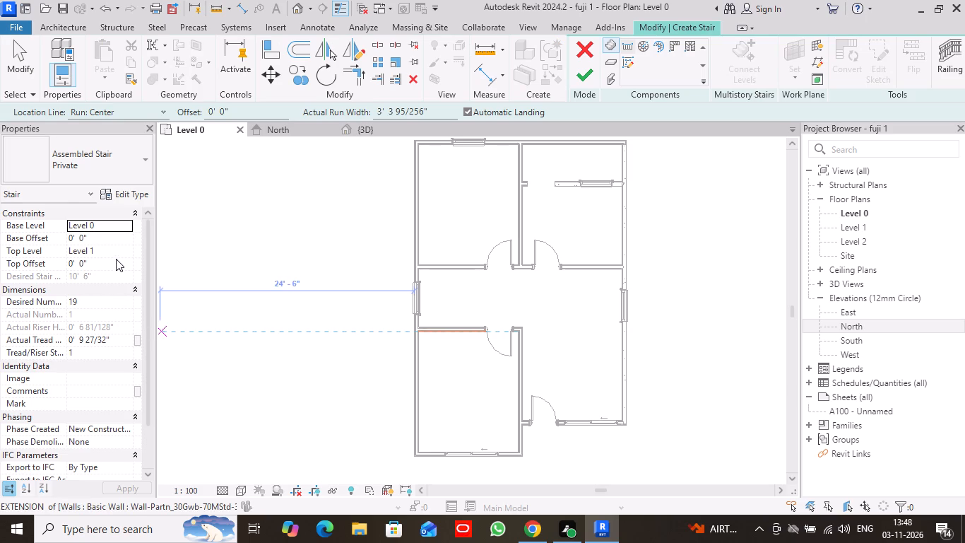
{"action": "left_click", "coordinate": [117, 255]}
{"action": "left_click", "coordinate": [126, 250]}
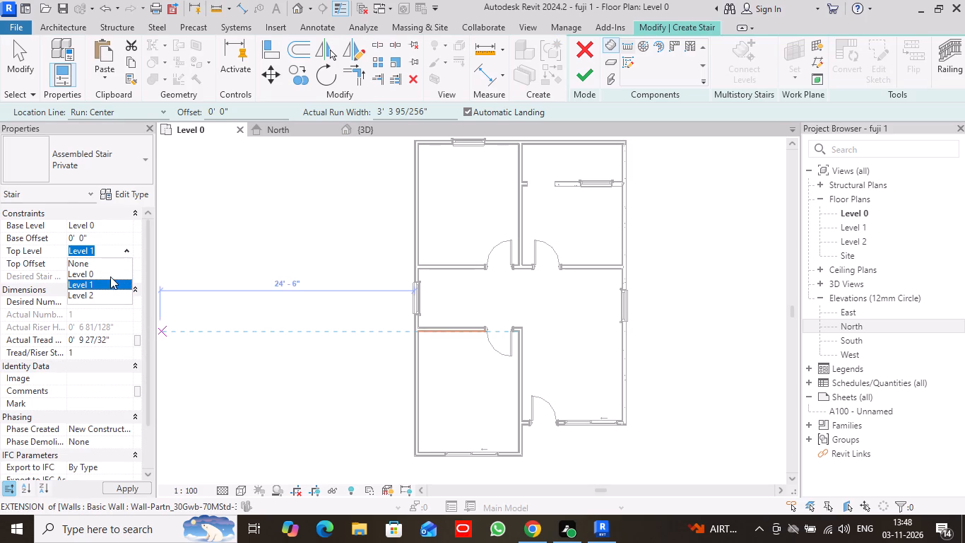
{"action": "left_click", "coordinate": [108, 281]}
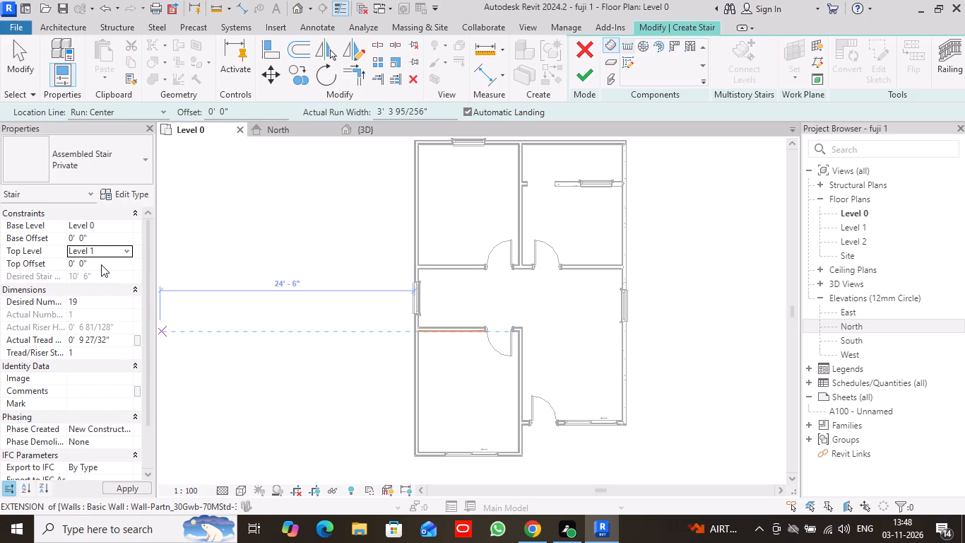
{"action": "left_click", "coordinate": [101, 264]}
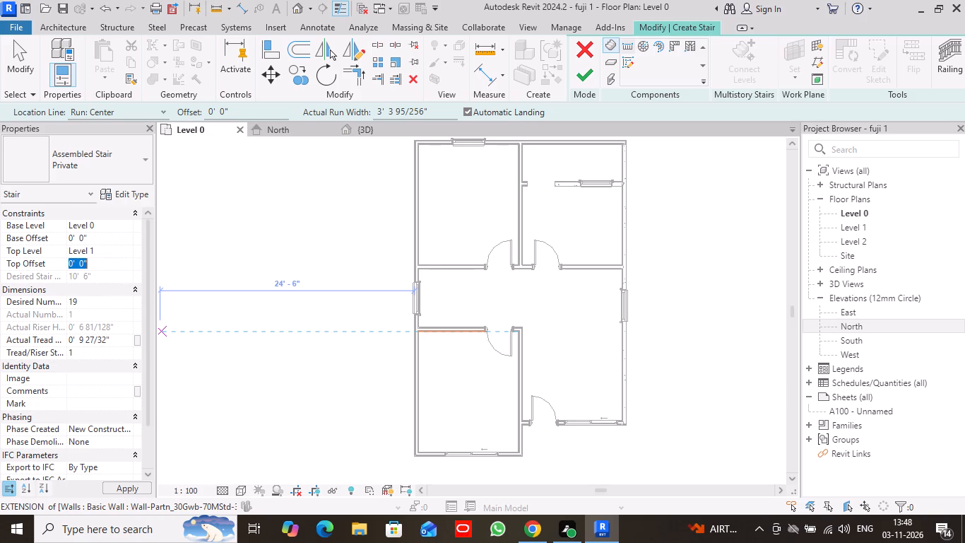
{"action": "type", "text": "10'"}
{"action": "key", "text": "6"}
{"action": "key", "text": "shift+quotedbl"}
{"action": "key", "text": "Return"}
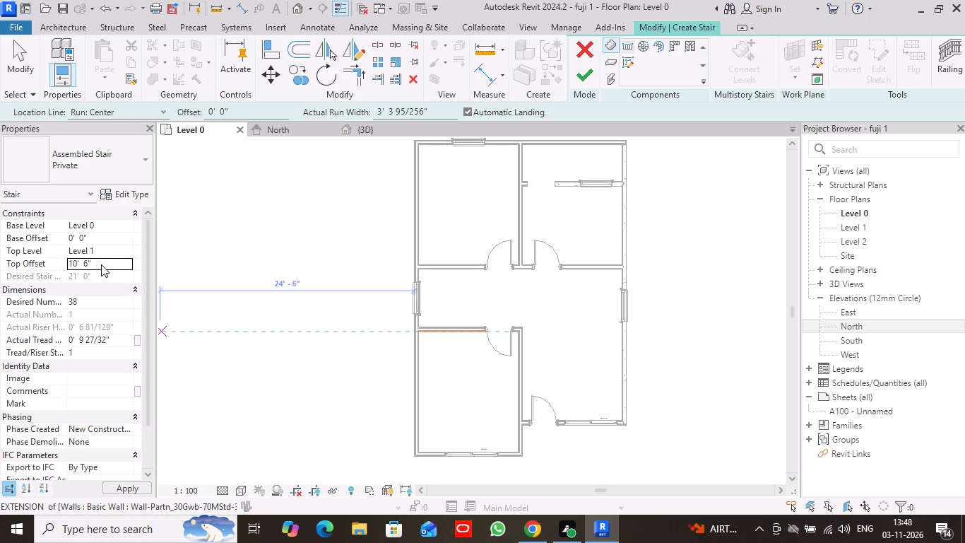
{"action": "left_click", "coordinate": [134, 489]}
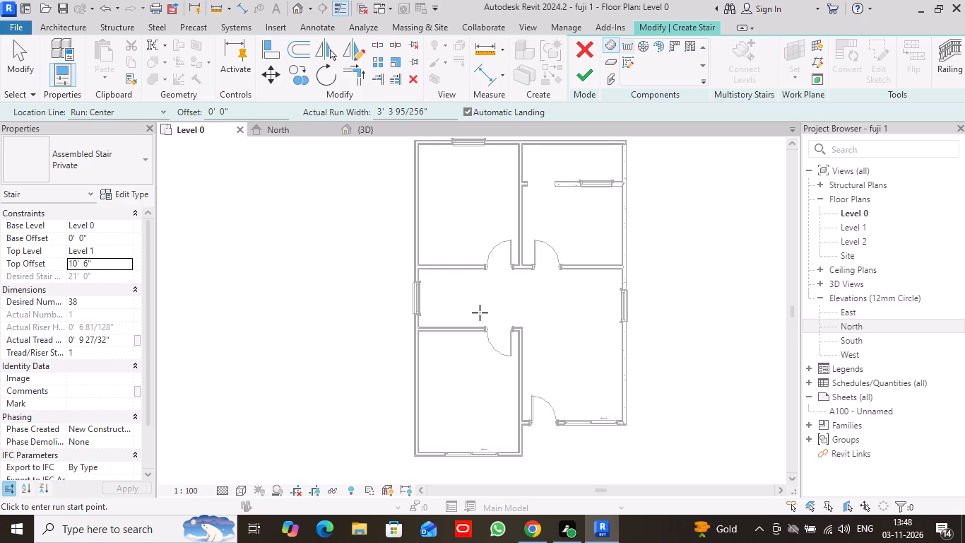
Draw two parallel six-riser runs in opposite directions, each about 4' 1" long, beside the window in the hall's west end.
{"action": "left_click", "coordinate": [480, 313]}
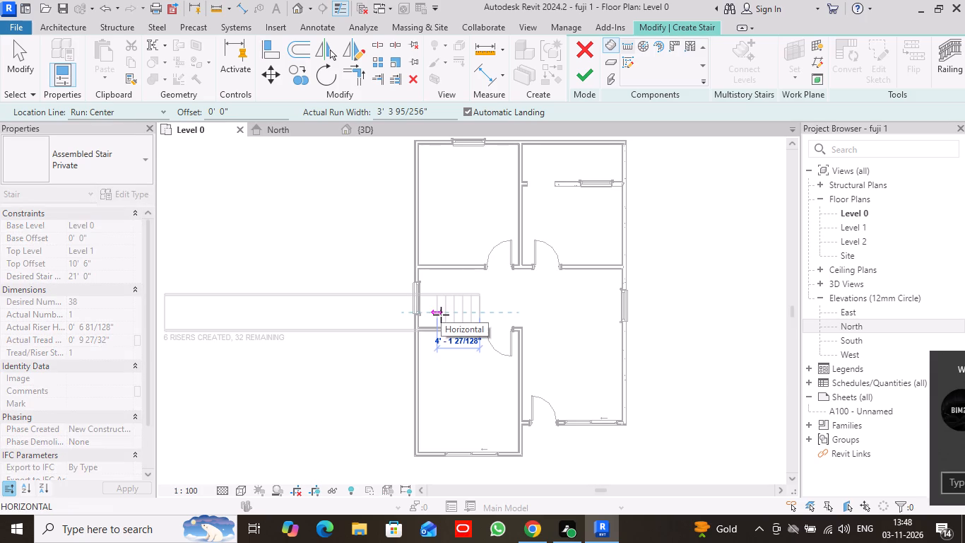
{"action": "left_click", "coordinate": [441, 315]}
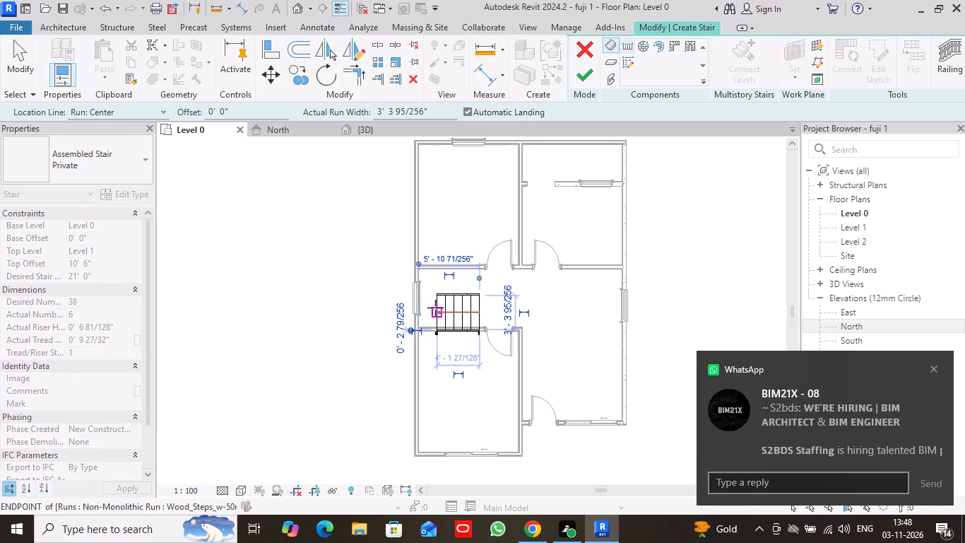
{"action": "left_click", "coordinate": [434, 281]}
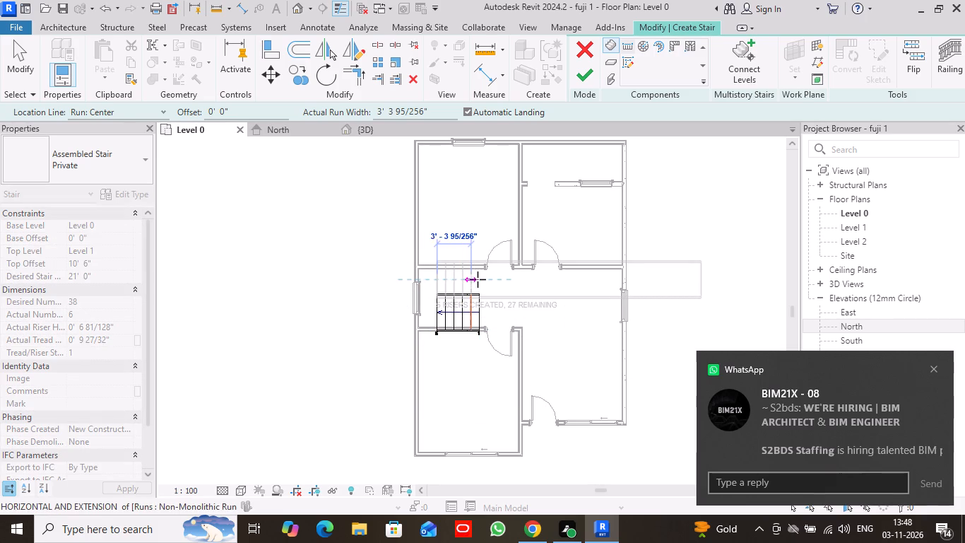
{"action": "left_click", "coordinate": [480, 279]}
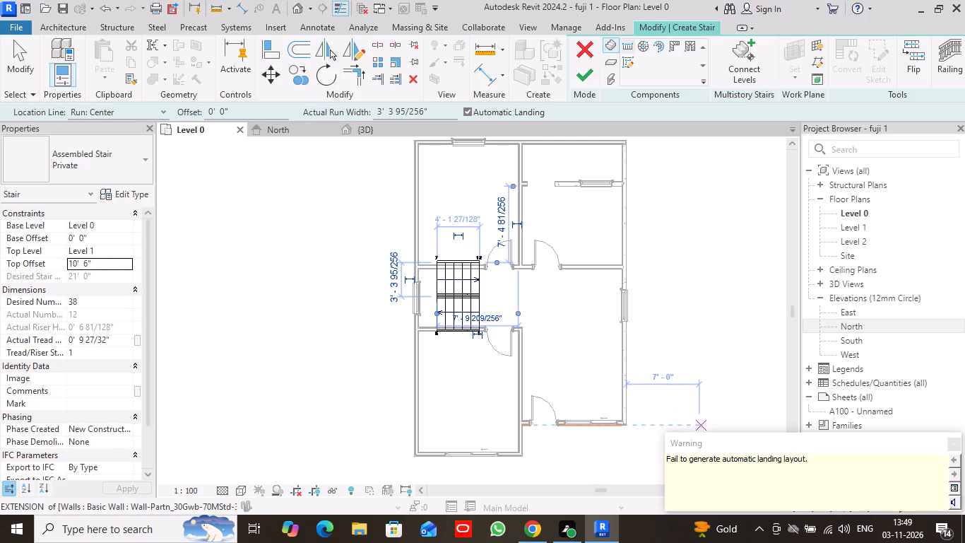
{"action": "left_click", "coordinate": [952, 443]}
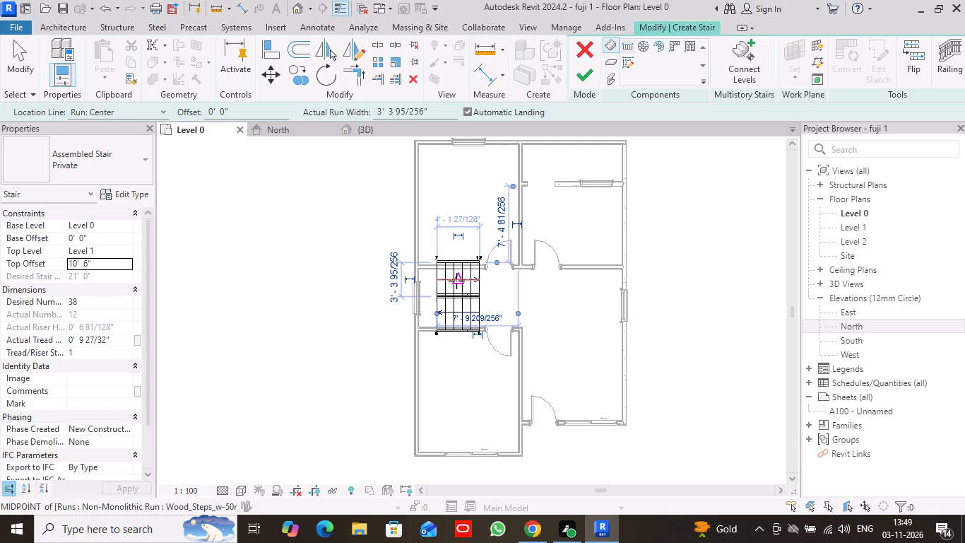
Finish the two-run stair without adding a third run.
{"action": "scroll", "coordinate": [456, 293], "scroll_direction": "up", "scroll_amount": 6}
{"action": "left_click", "coordinate": [290, 243]}
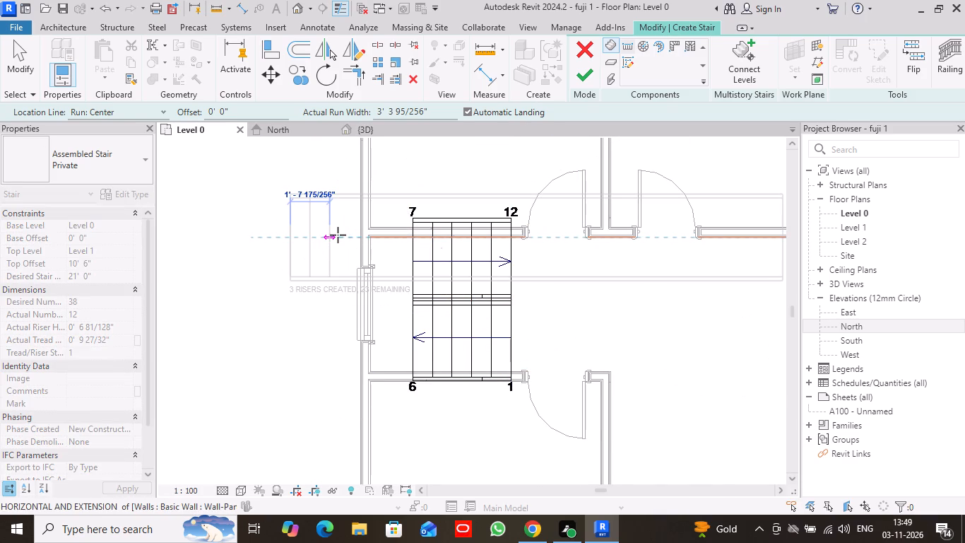
{"action": "key", "text": "Escape"}
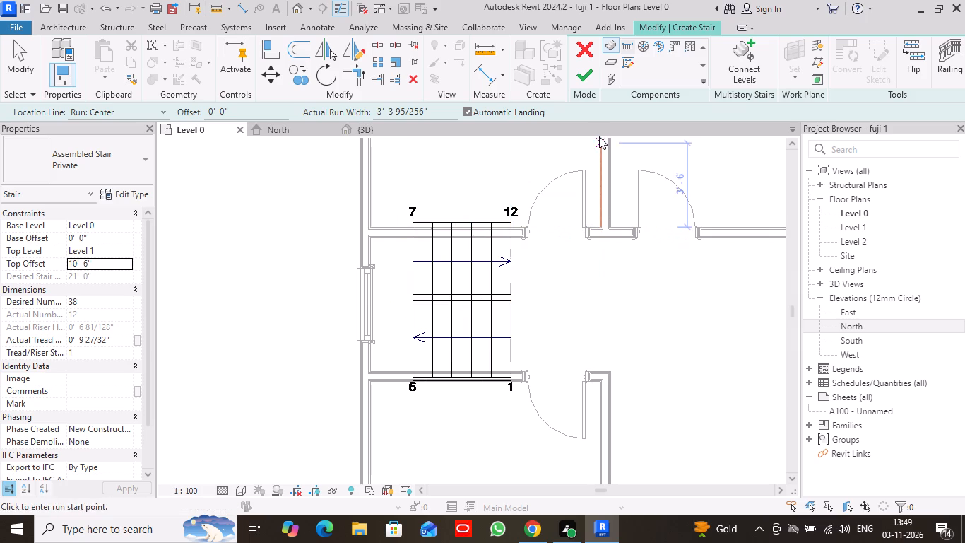
{"action": "left_click", "coordinate": [577, 72]}
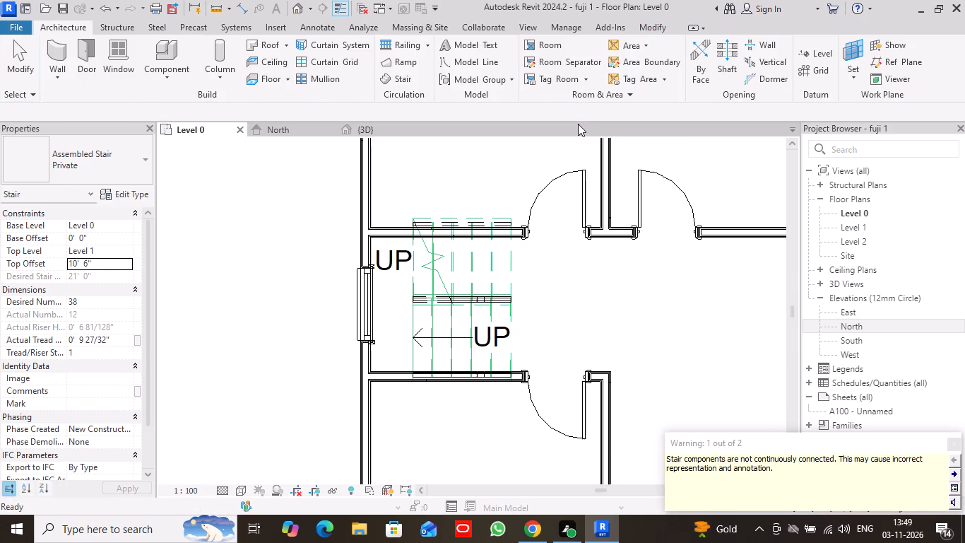
{"action": "left_click", "coordinate": [954, 449]}
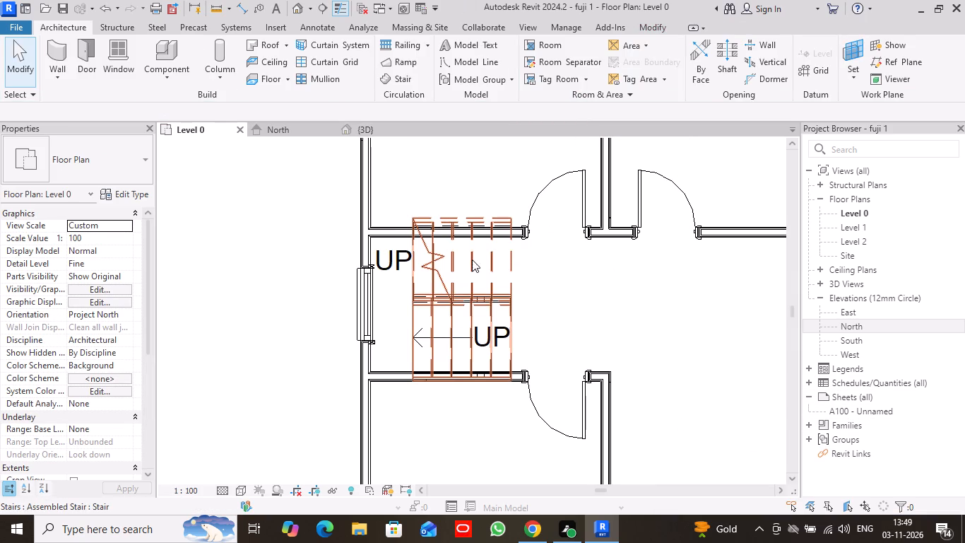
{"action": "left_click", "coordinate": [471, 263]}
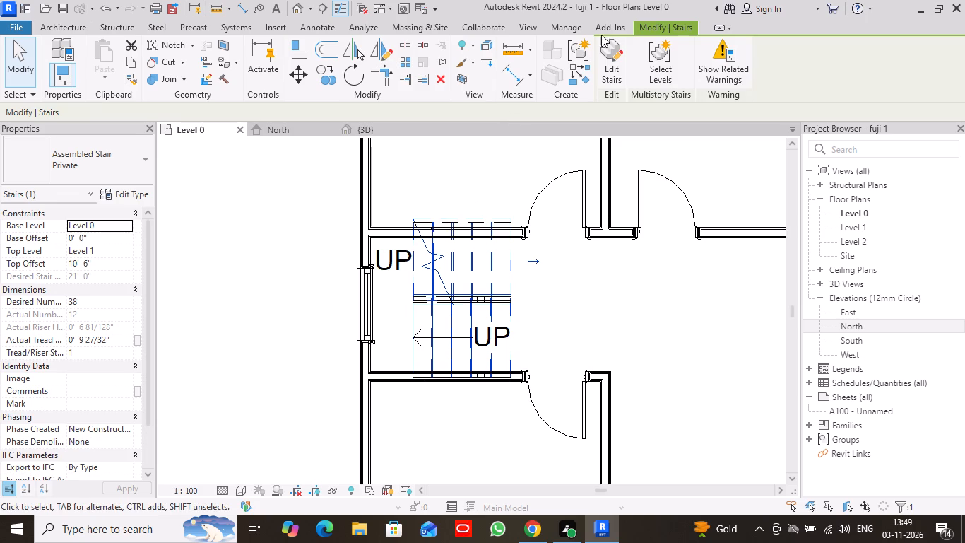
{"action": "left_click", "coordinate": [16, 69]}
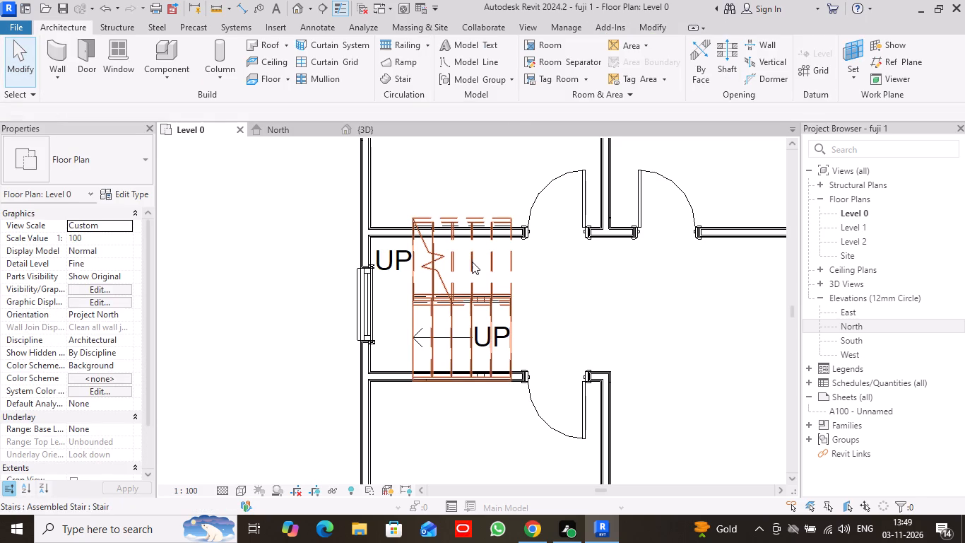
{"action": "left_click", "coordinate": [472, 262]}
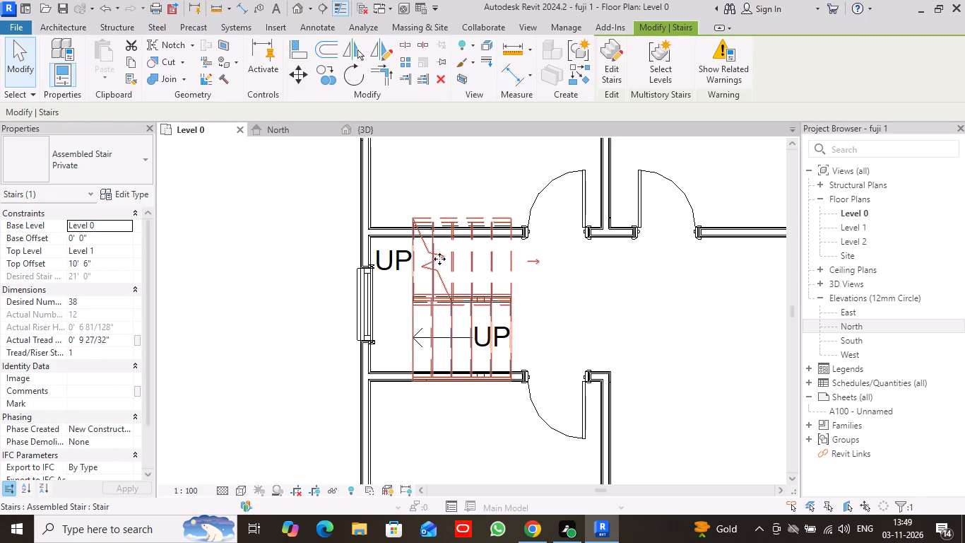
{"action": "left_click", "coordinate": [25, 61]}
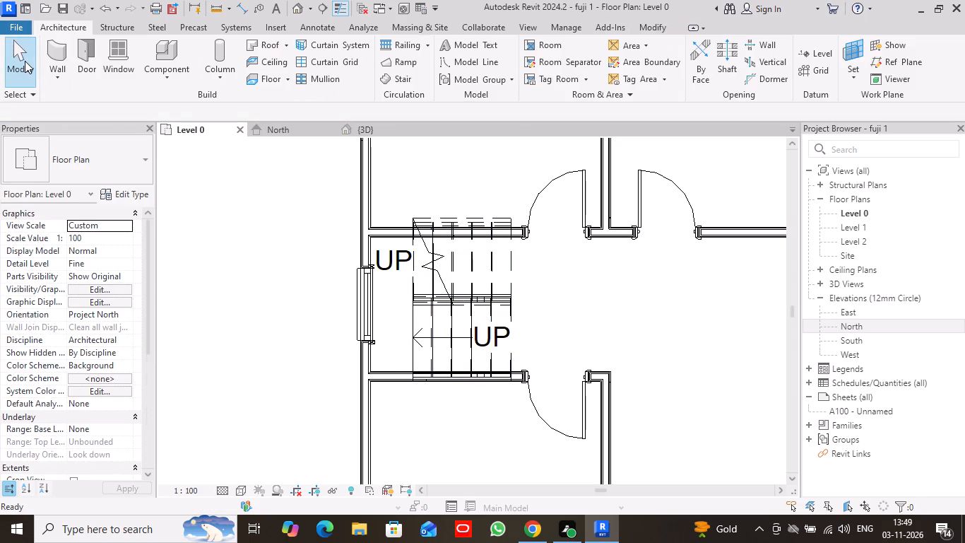
Reopen the stair for editing and narrow the run with risers 7 to 12 from its wall side to about 2' 6 3/4".
{"action": "left_click", "coordinate": [472, 296]}
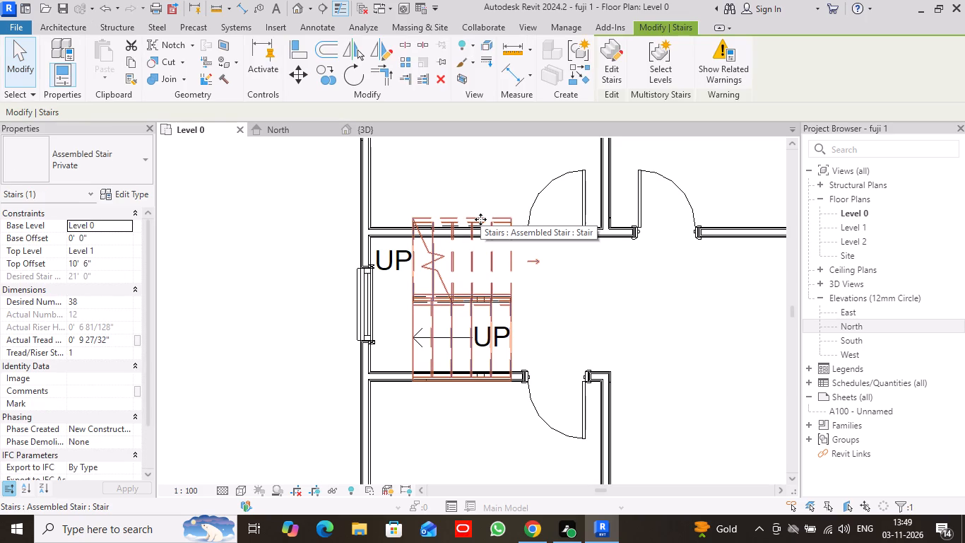
{"action": "left_click", "coordinate": [609, 70]}
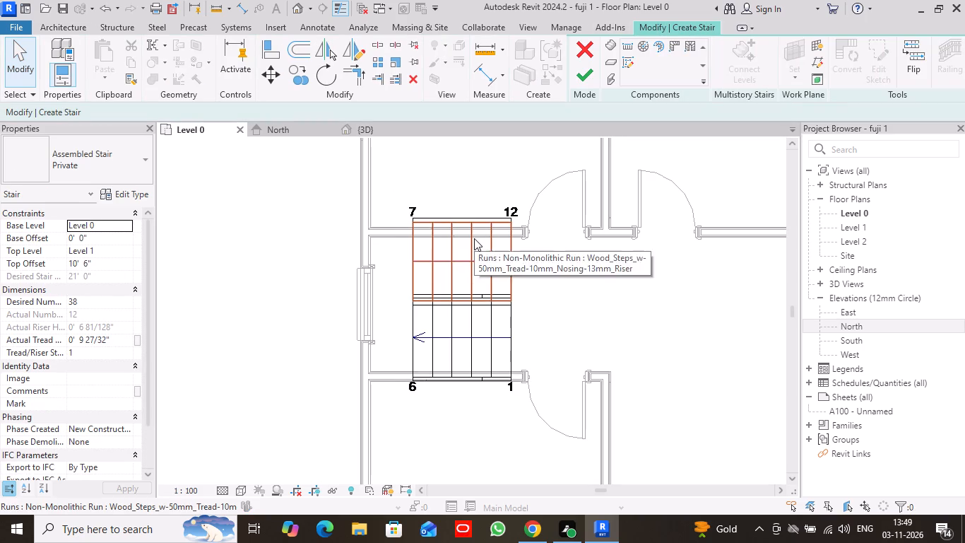
{"action": "left_click", "coordinate": [473, 252]}
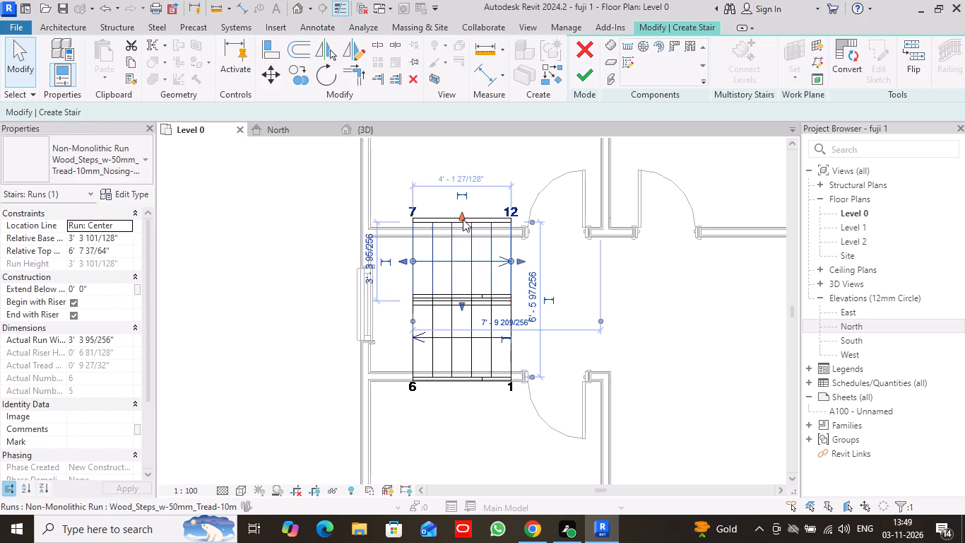
{"action": "left_click_drag", "start_coordinate": [462, 216], "coordinate": [461, 232]}
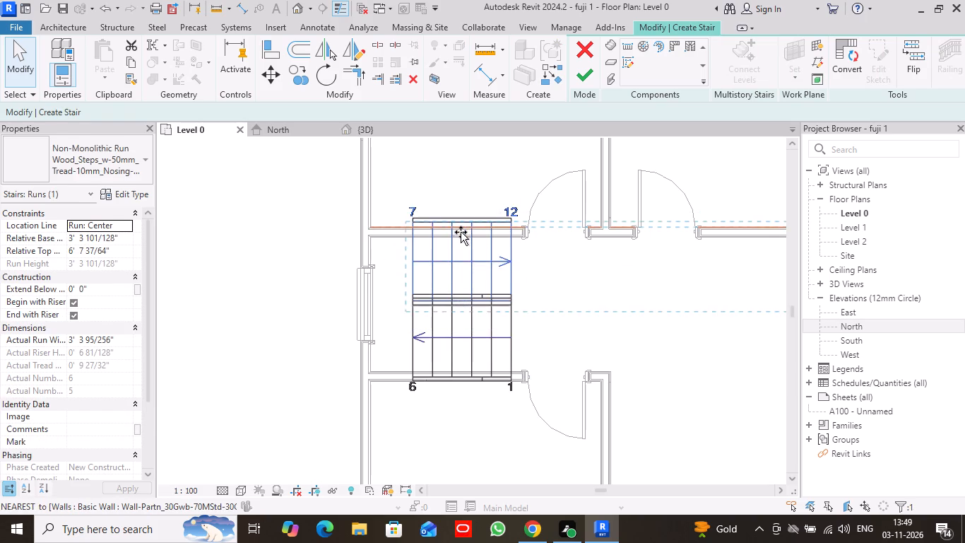
{"action": "left_click_drag", "start_coordinate": [461, 232], "coordinate": [460, 237]}
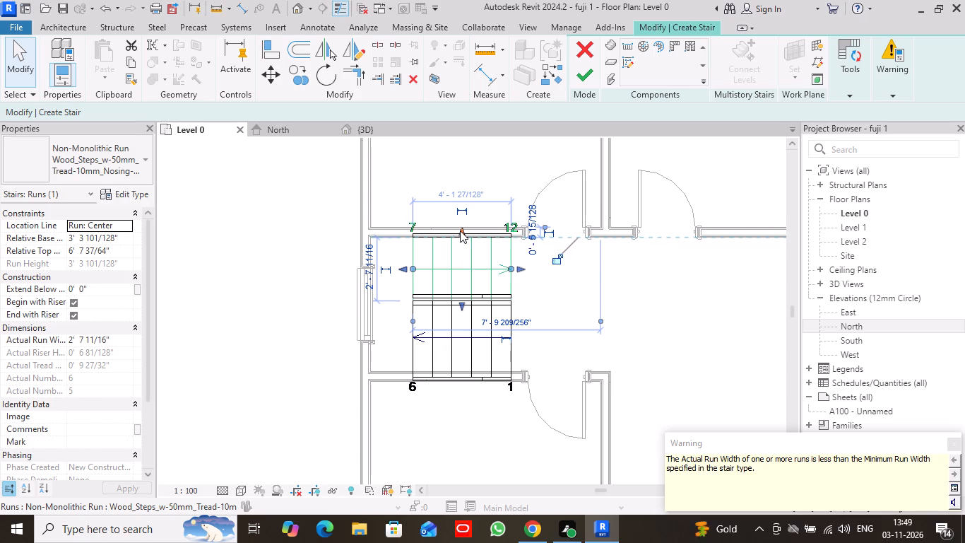
{"action": "scroll", "coordinate": [460, 230], "scroll_direction": "up", "scroll_amount": 9}
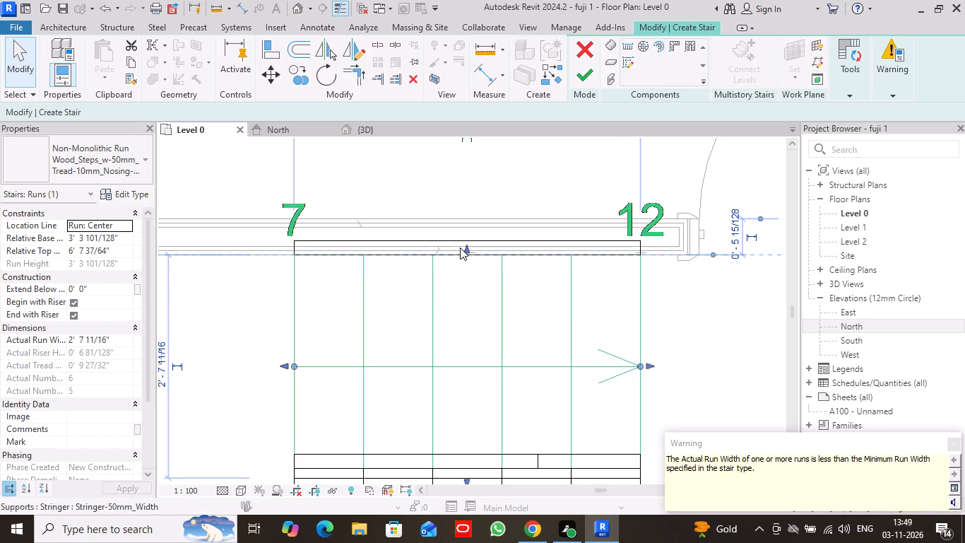
{"action": "left_click_drag", "start_coordinate": [466, 248], "coordinate": [466, 258]}
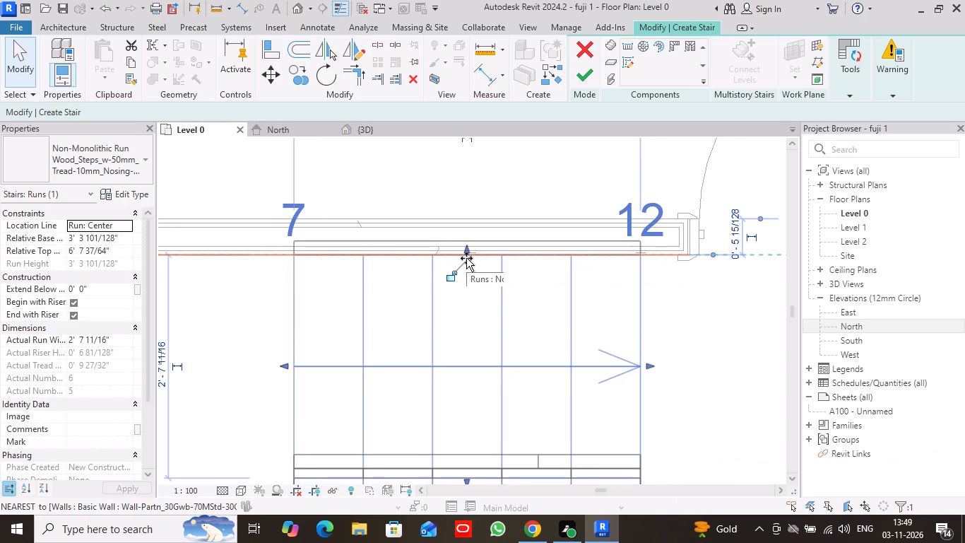
{"action": "left_click_drag", "start_coordinate": [466, 258], "coordinate": [466, 264]}
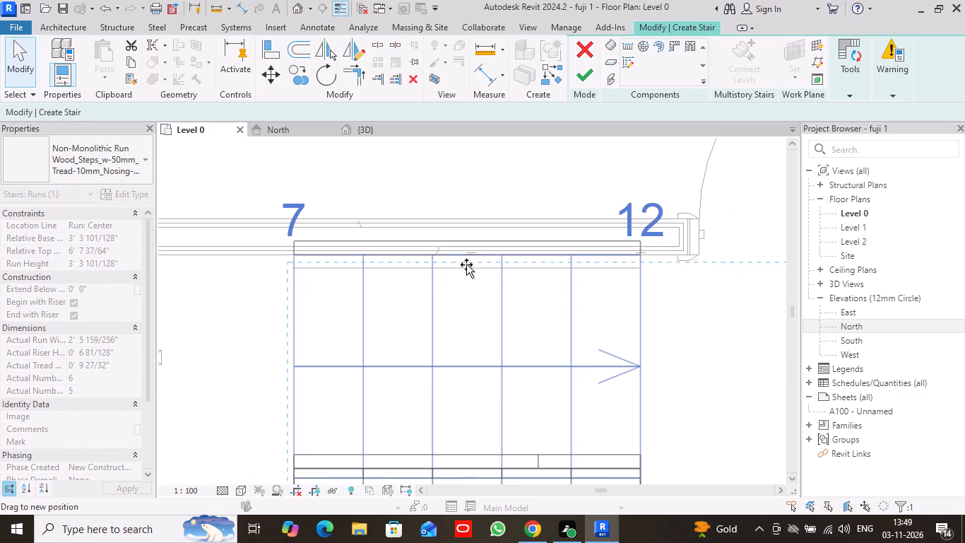
{"action": "left_click_drag", "start_coordinate": [466, 264], "coordinate": [467, 262]}
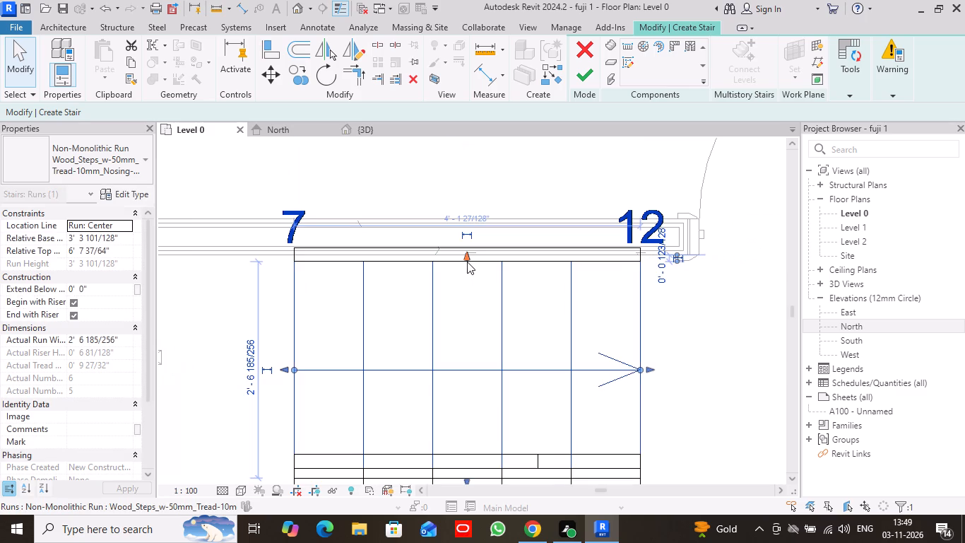
{"action": "left_click", "coordinate": [711, 313]}
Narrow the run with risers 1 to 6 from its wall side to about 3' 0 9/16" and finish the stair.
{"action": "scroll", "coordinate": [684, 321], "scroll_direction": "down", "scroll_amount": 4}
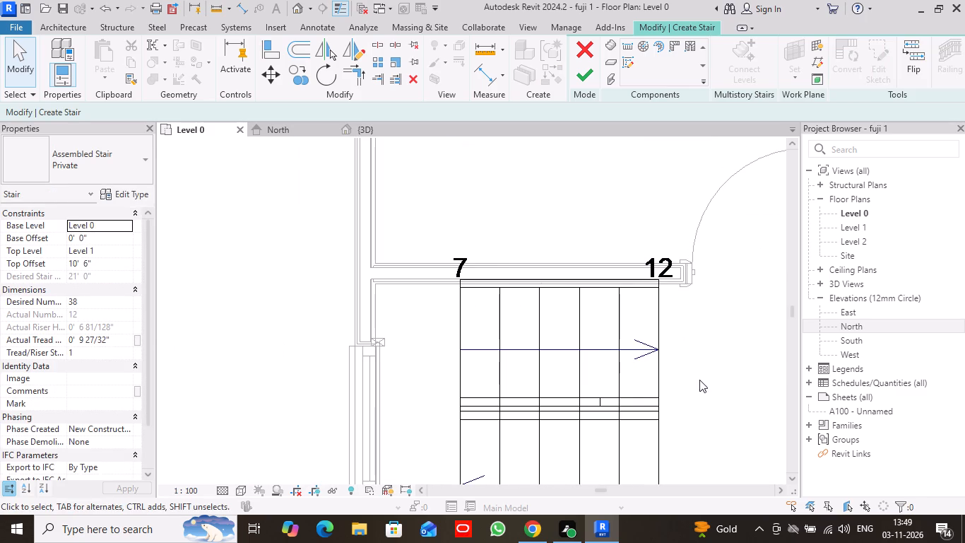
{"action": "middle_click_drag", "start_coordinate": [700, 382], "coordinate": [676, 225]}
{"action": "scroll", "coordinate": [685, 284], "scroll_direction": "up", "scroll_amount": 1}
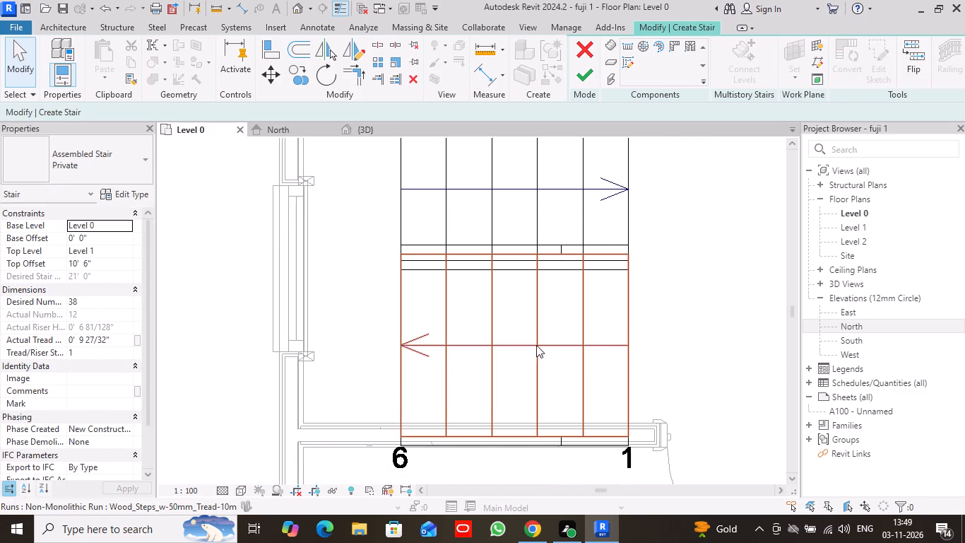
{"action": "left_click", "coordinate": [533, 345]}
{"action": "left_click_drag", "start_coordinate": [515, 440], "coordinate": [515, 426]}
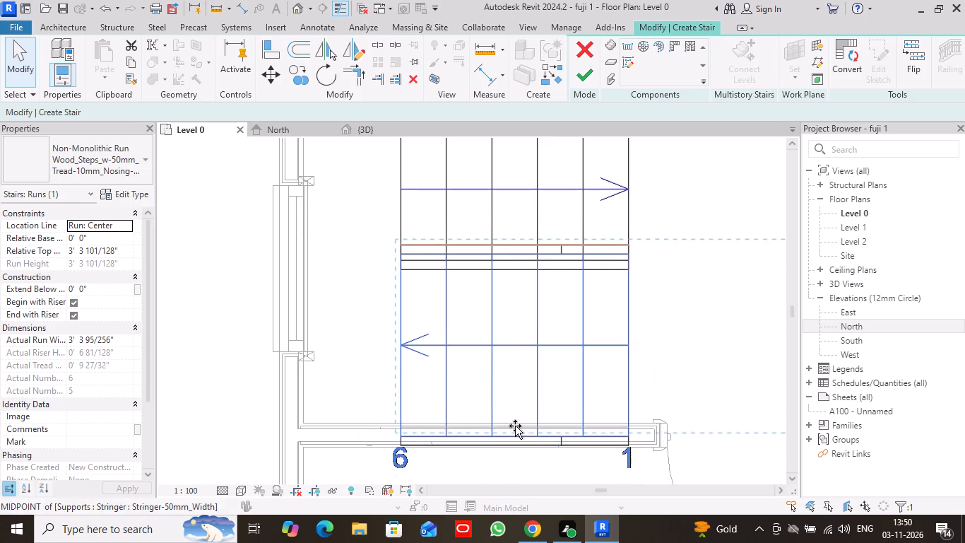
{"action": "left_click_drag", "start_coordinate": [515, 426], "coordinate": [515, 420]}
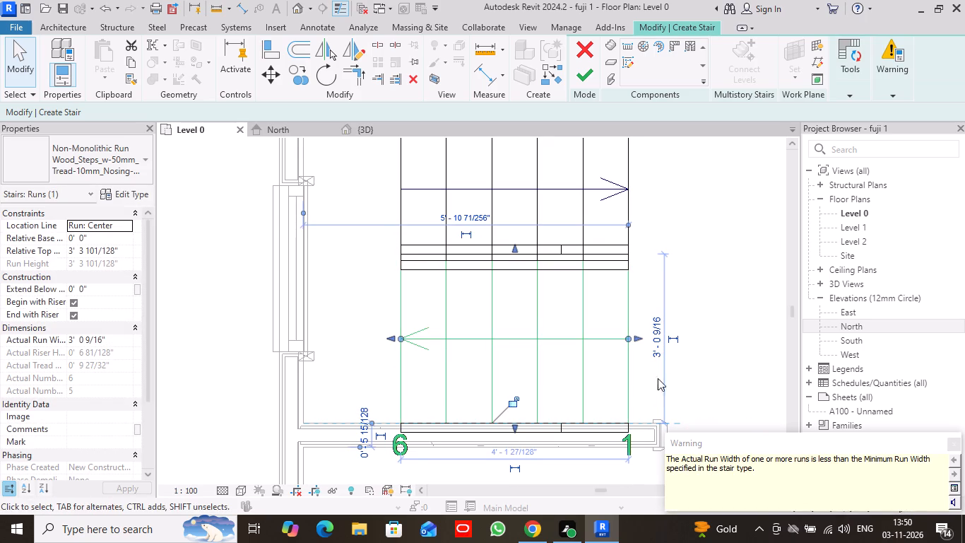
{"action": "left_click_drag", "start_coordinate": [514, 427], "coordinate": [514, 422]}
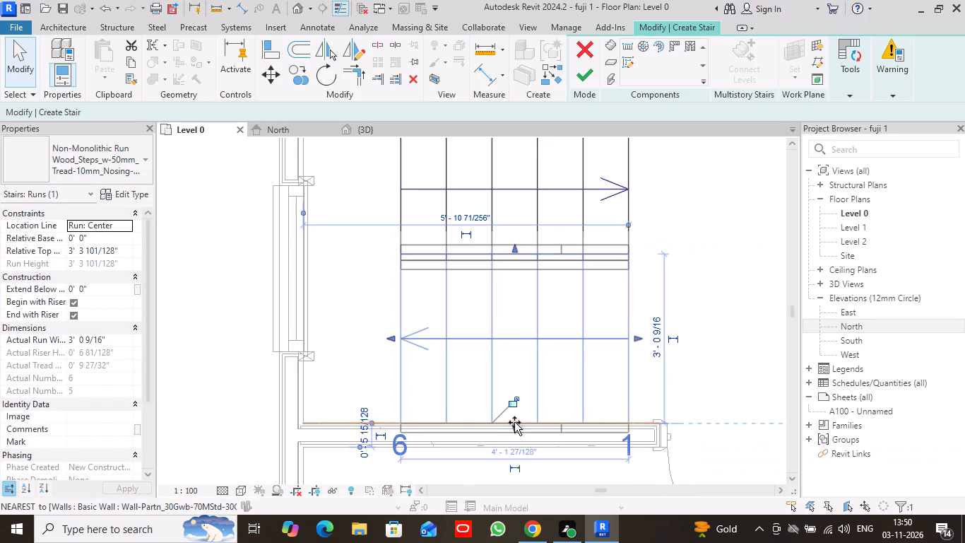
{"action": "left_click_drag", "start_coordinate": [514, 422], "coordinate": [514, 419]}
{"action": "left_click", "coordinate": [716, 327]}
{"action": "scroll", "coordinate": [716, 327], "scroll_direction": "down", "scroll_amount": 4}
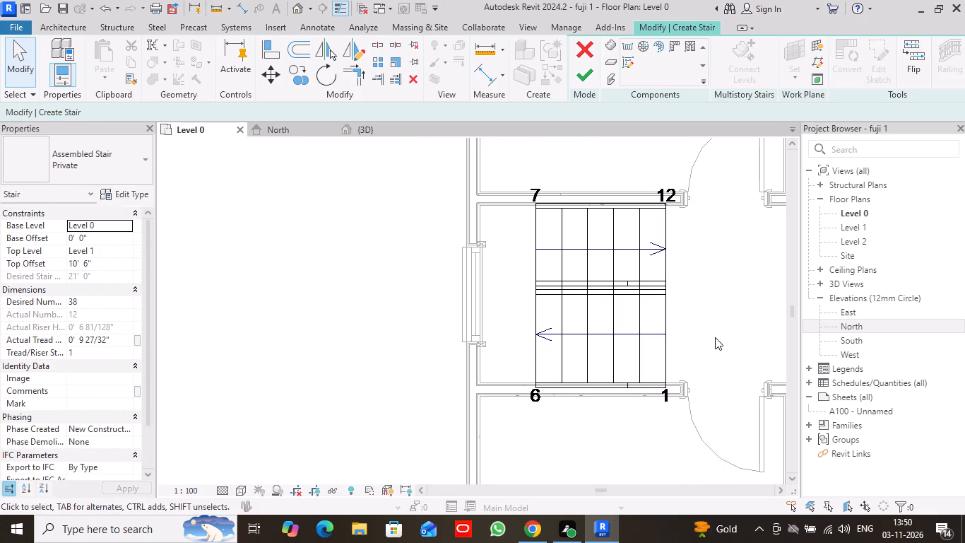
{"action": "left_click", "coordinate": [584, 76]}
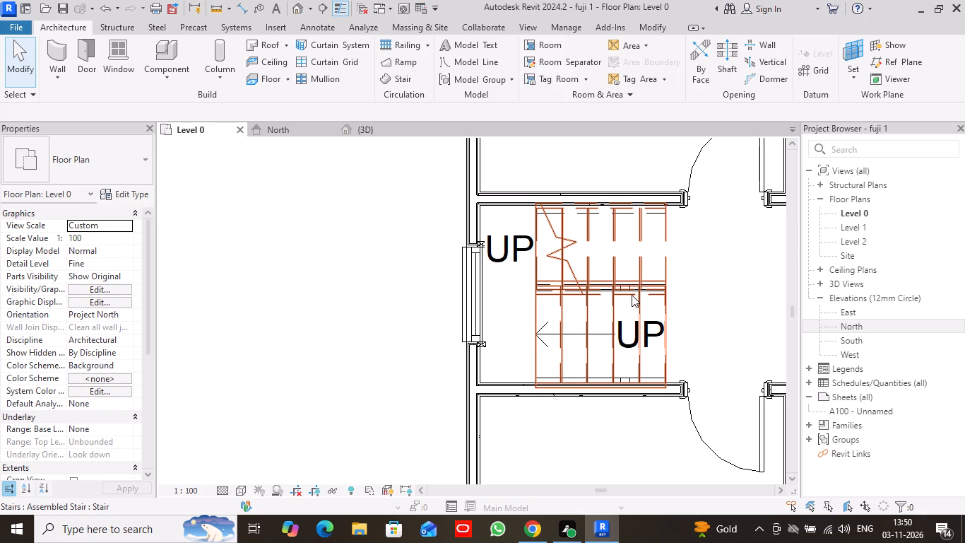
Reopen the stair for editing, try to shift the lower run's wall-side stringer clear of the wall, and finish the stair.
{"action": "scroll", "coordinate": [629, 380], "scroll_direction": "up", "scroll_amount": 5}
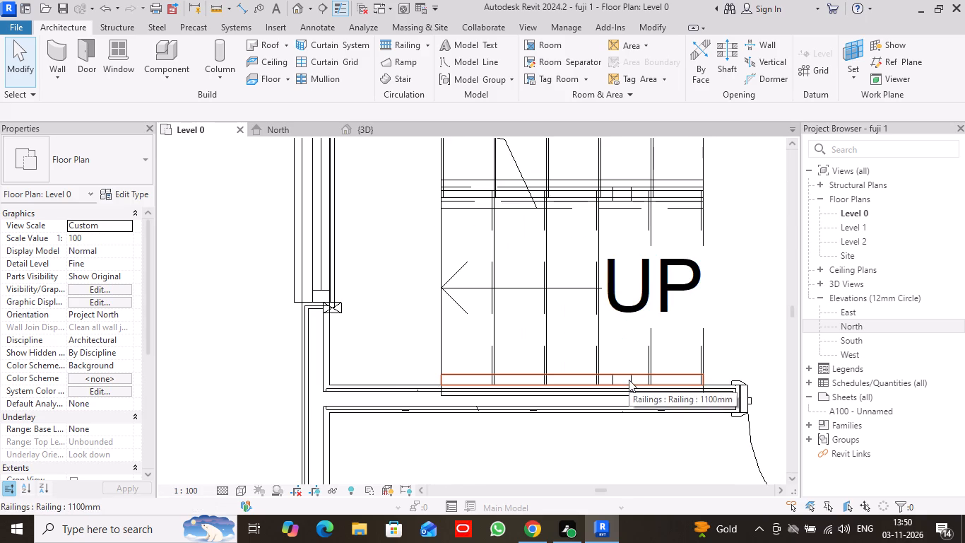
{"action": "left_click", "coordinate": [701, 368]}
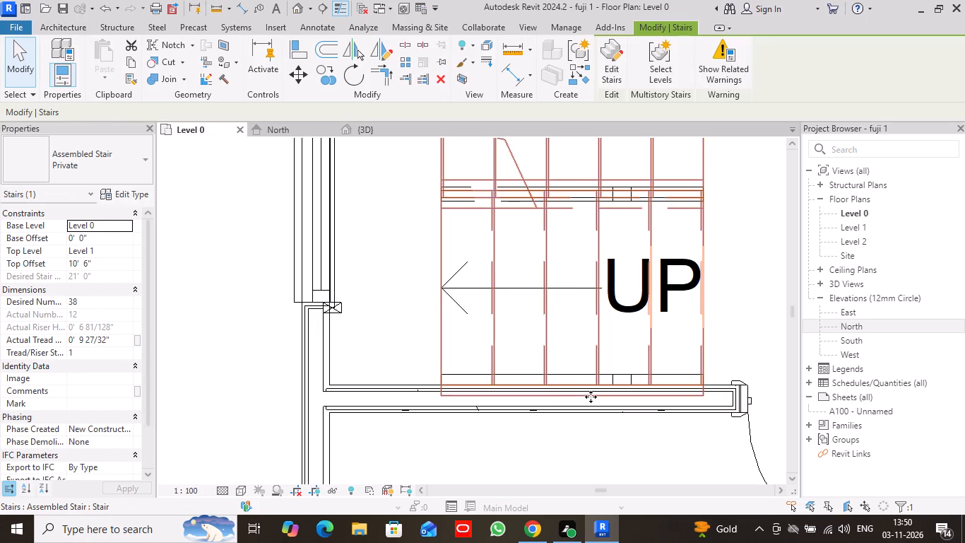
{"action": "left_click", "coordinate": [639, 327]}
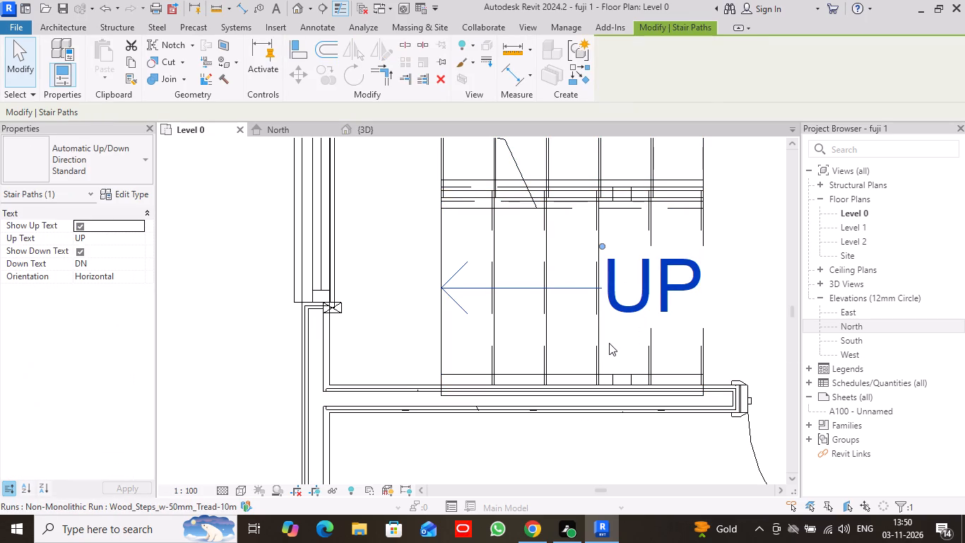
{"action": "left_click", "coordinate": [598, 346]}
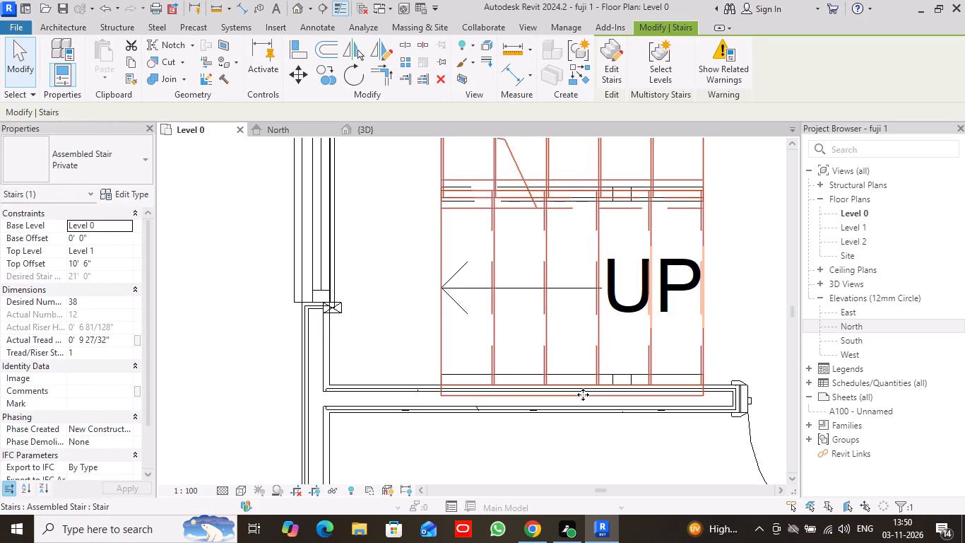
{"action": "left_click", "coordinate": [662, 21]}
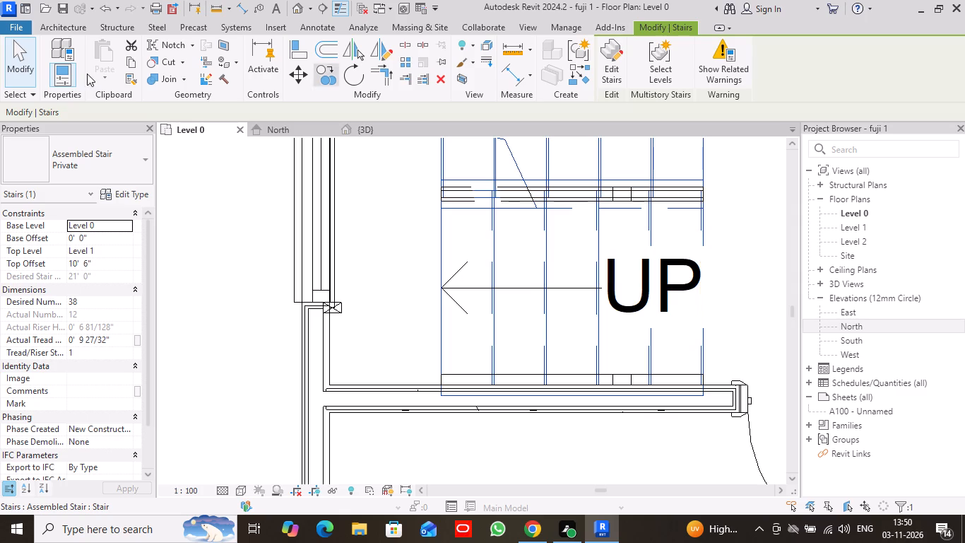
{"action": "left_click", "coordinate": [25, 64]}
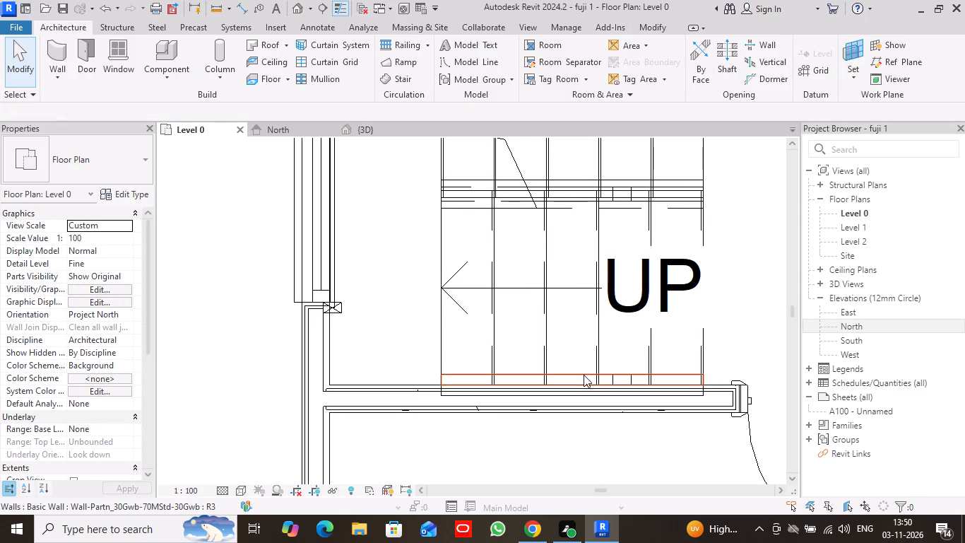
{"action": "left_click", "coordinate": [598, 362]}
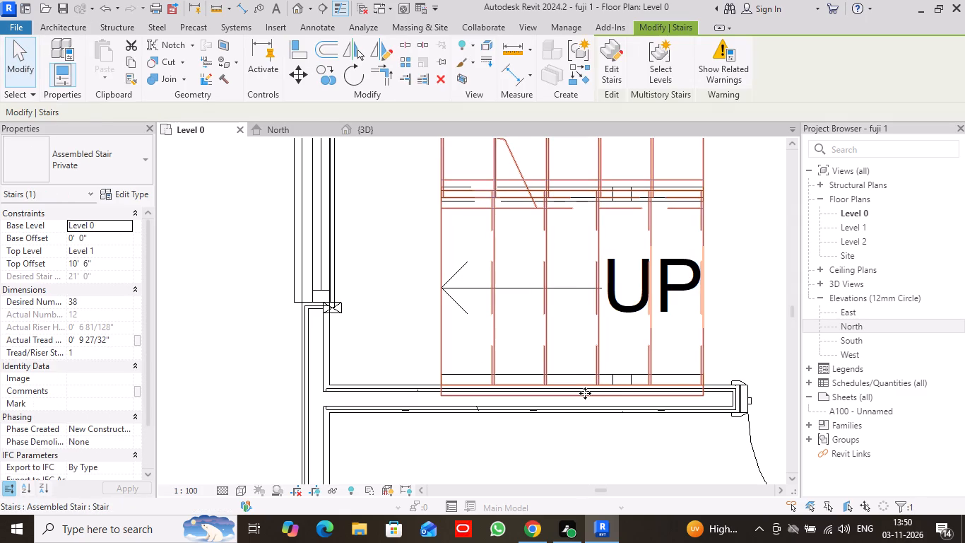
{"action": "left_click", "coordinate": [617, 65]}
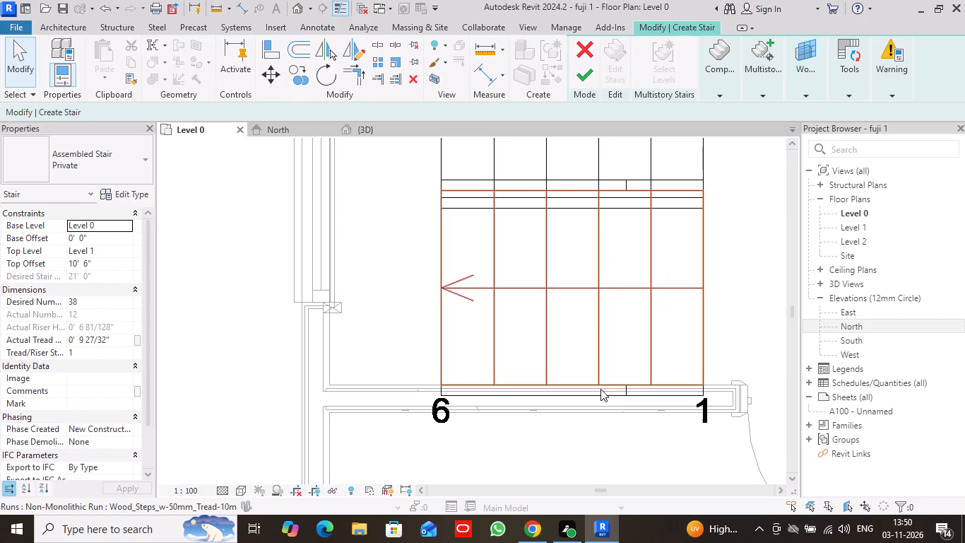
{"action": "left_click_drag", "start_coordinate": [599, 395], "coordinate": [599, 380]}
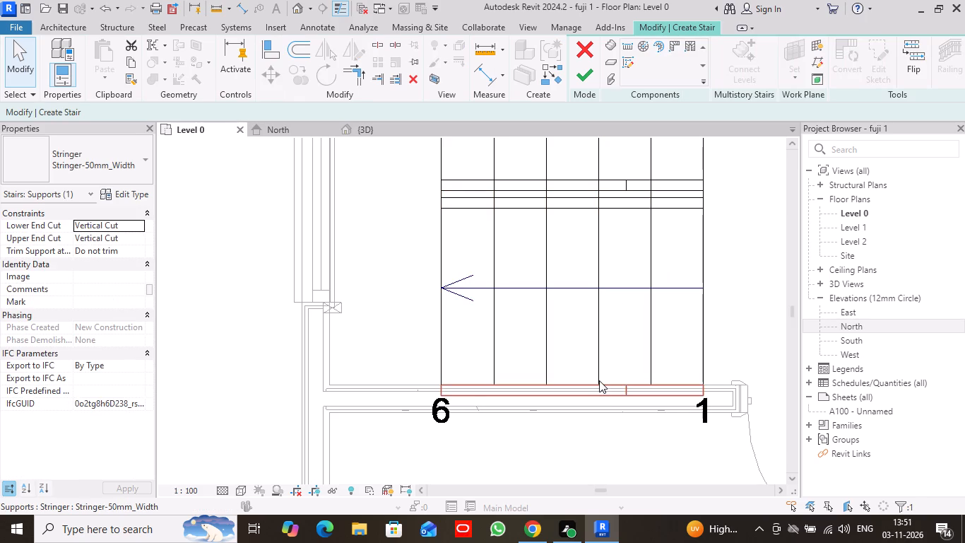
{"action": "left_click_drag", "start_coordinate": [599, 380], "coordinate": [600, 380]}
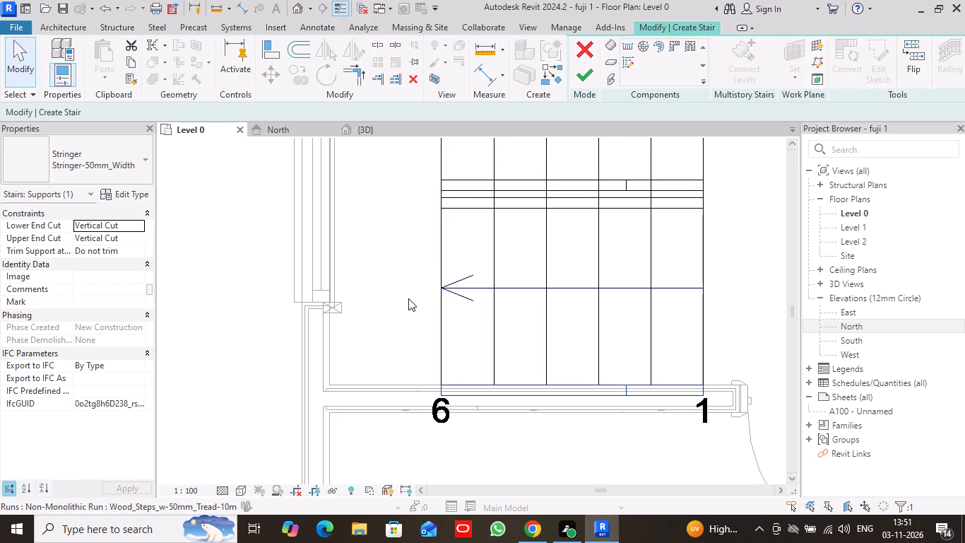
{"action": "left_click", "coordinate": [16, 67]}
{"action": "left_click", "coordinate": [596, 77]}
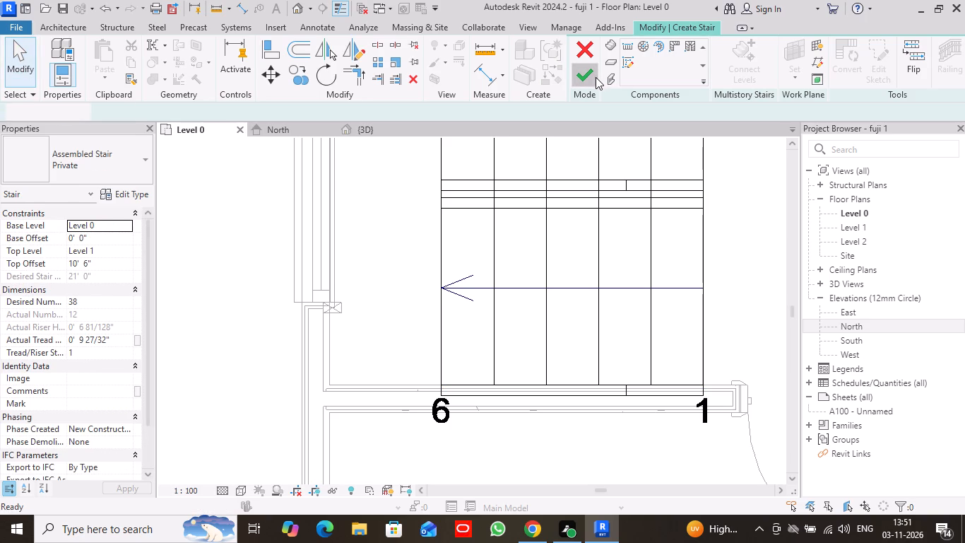
Examine the stair and its railing within the house in the 3D view, from the front and from an angle above.
{"action": "scroll", "coordinate": [585, 228], "scroll_direction": "down", "scroll_amount": 8}
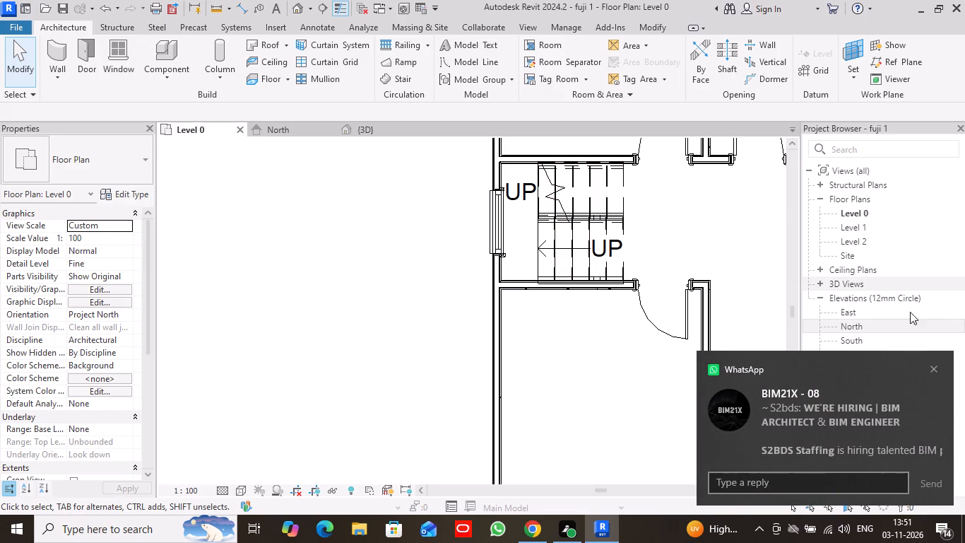
{"action": "left_click", "coordinate": [934, 368]}
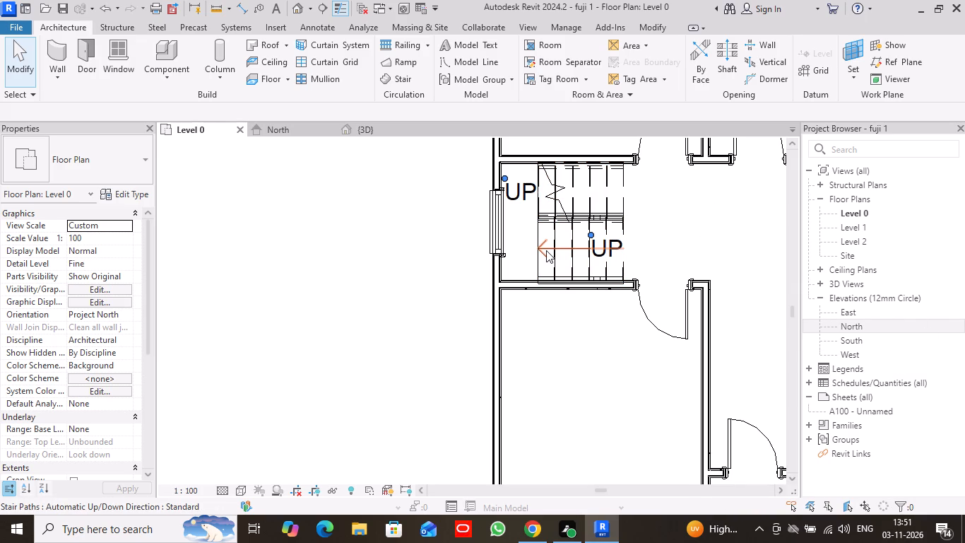
{"action": "left_click", "coordinate": [357, 132]}
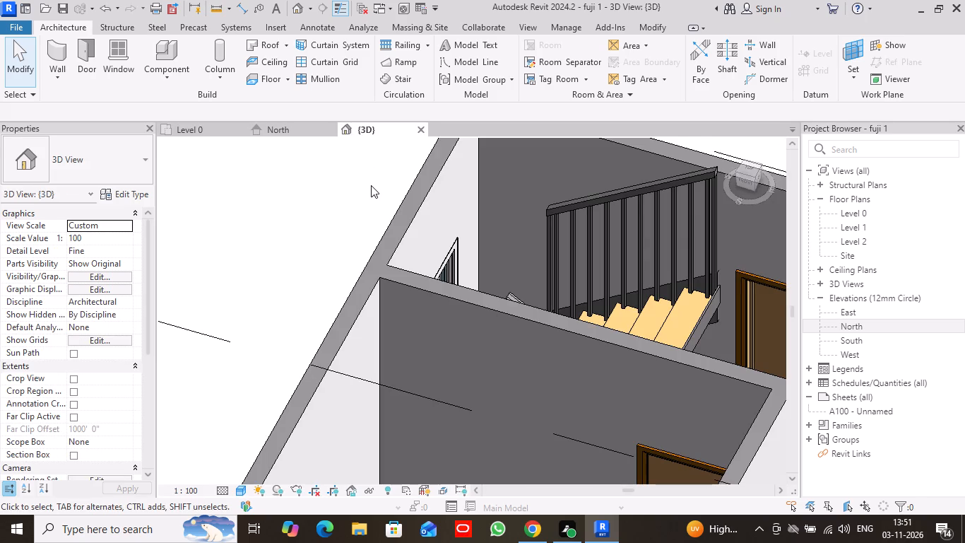
{"action": "scroll", "coordinate": [385, 223], "scroll_direction": "down", "scroll_amount": 4}
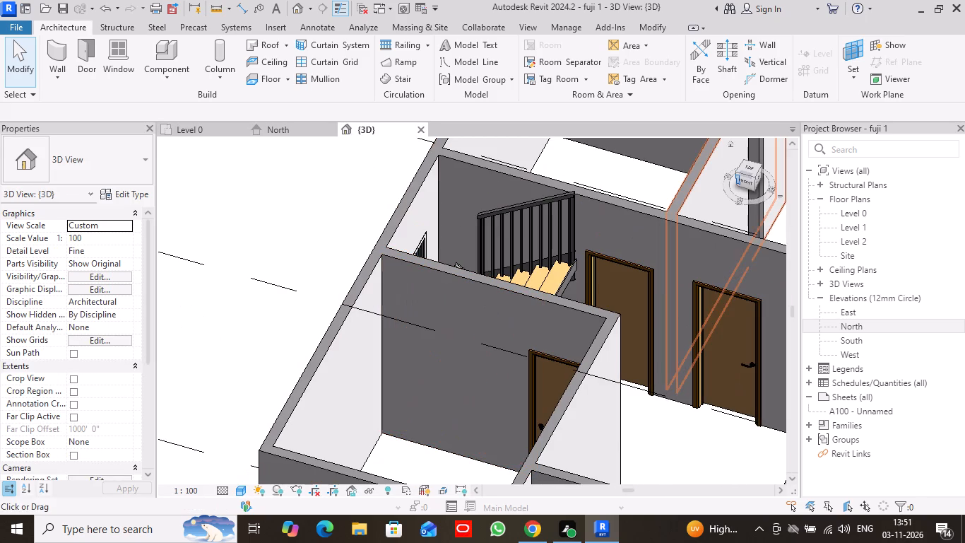
{"action": "left_click", "coordinate": [745, 180]}
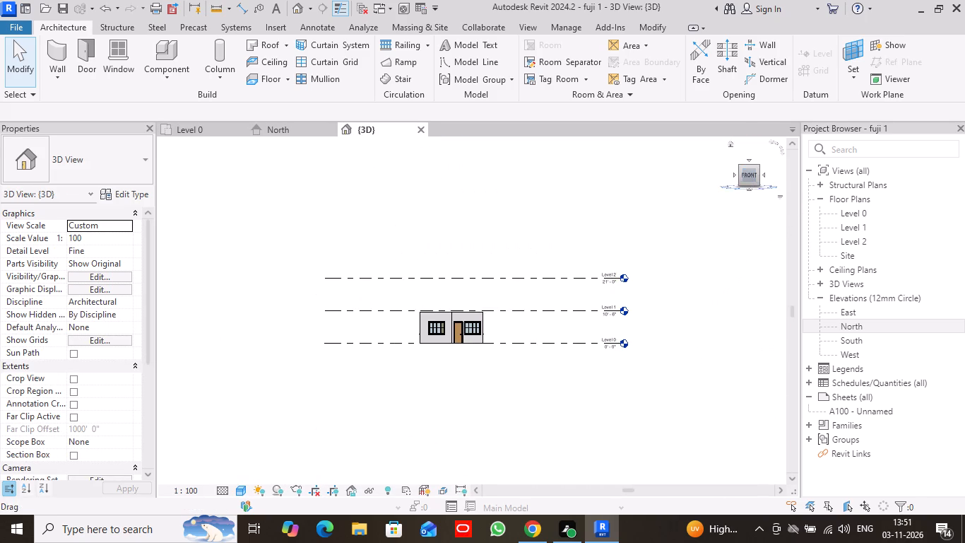
{"action": "scroll", "coordinate": [457, 334], "scroll_direction": "up", "scroll_amount": 8}
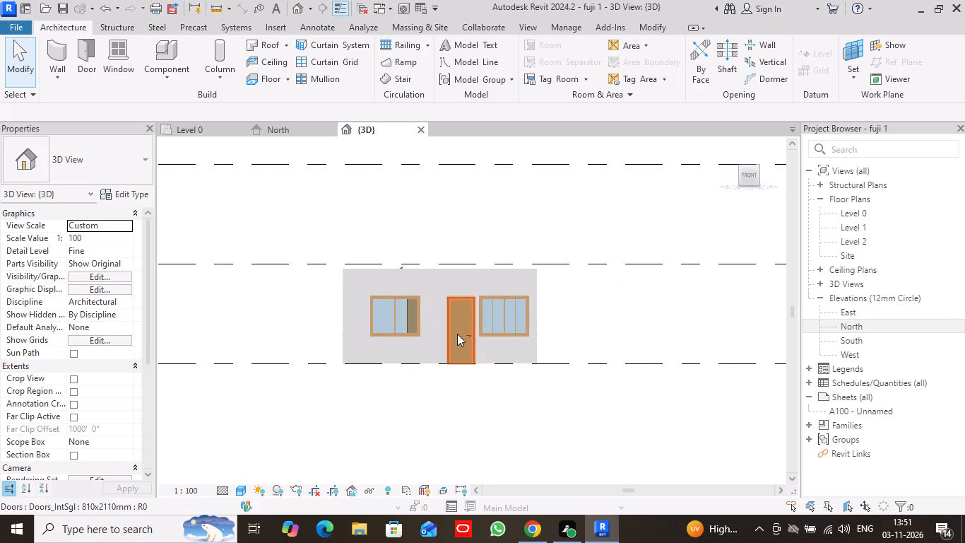
{"action": "scroll", "coordinate": [457, 334], "scroll_direction": "up", "scroll_amount": 3}
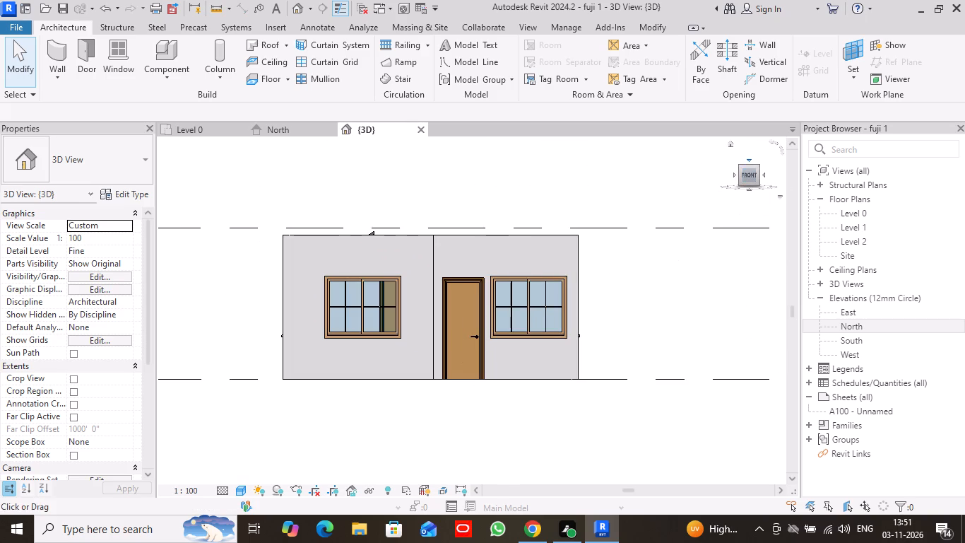
{"action": "left_click_drag", "start_coordinate": [740, 165], "coordinate": [745, 221]}
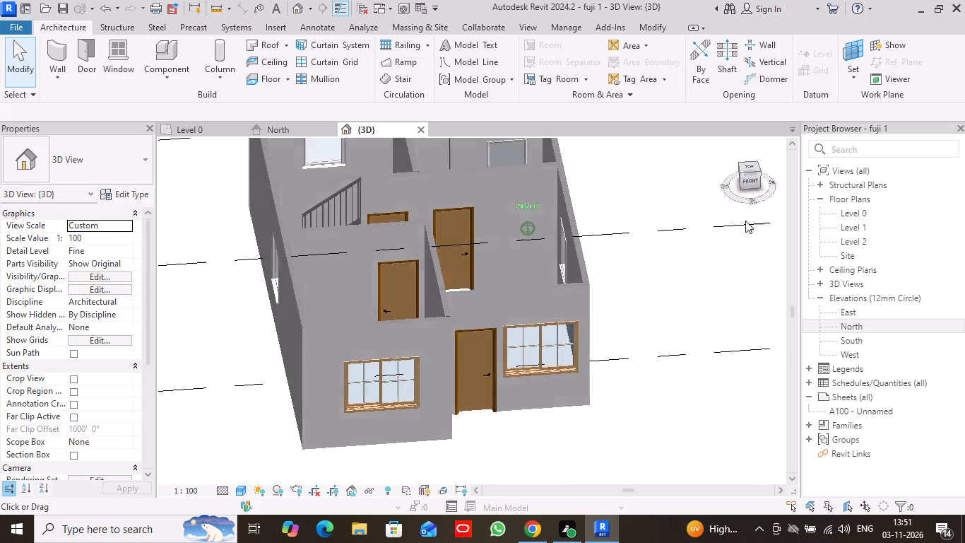
{"action": "left_click_drag", "start_coordinate": [745, 221], "coordinate": [675, 211]}
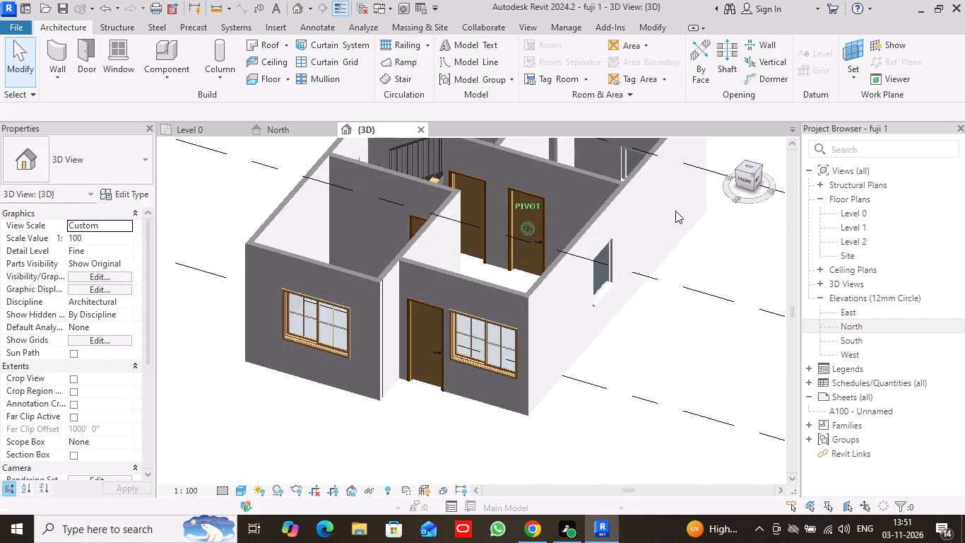
{"action": "left_click_drag", "start_coordinate": [675, 211], "coordinate": [674, 187]}
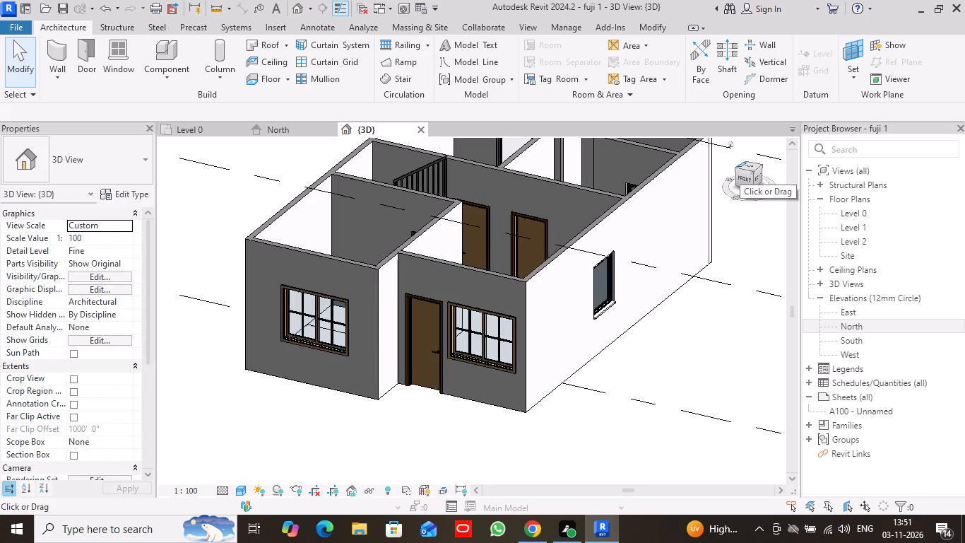
Delete the two-run stair from the hall in the Level 0 floor plan.
{"action": "left_click", "coordinate": [212, 128]}
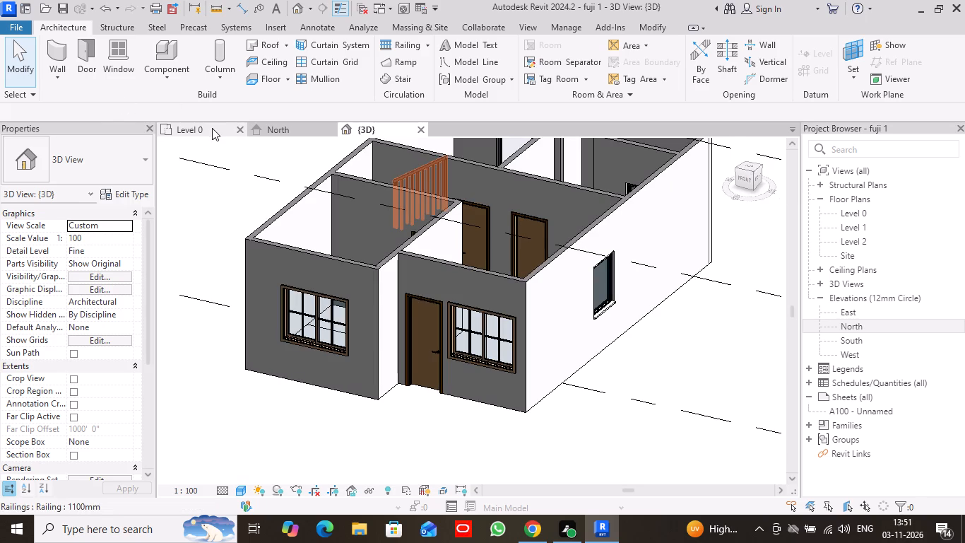
{"action": "left_click", "coordinate": [578, 233]}
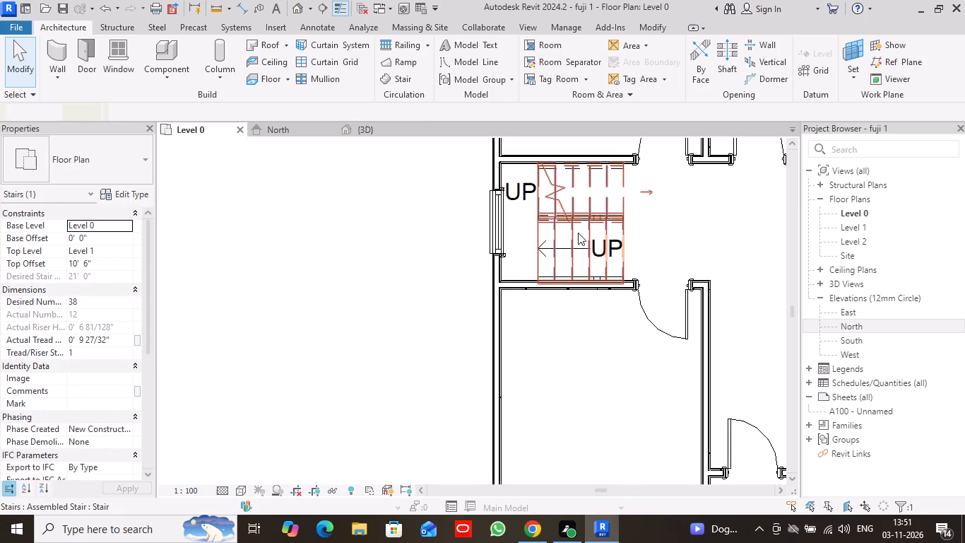
{"action": "right_click", "coordinate": [578, 233]}
{"action": "left_click", "coordinate": [622, 325]}
Start a new Level 0 to Level 1 stair with a U-shape winder run and rotate its preview in the hall's west end.
{"action": "scroll", "coordinate": [665, 235], "scroll_direction": "down", "scroll_amount": 8}
{"action": "middle_click_drag", "start_coordinate": [703, 225], "coordinate": [641, 250]}
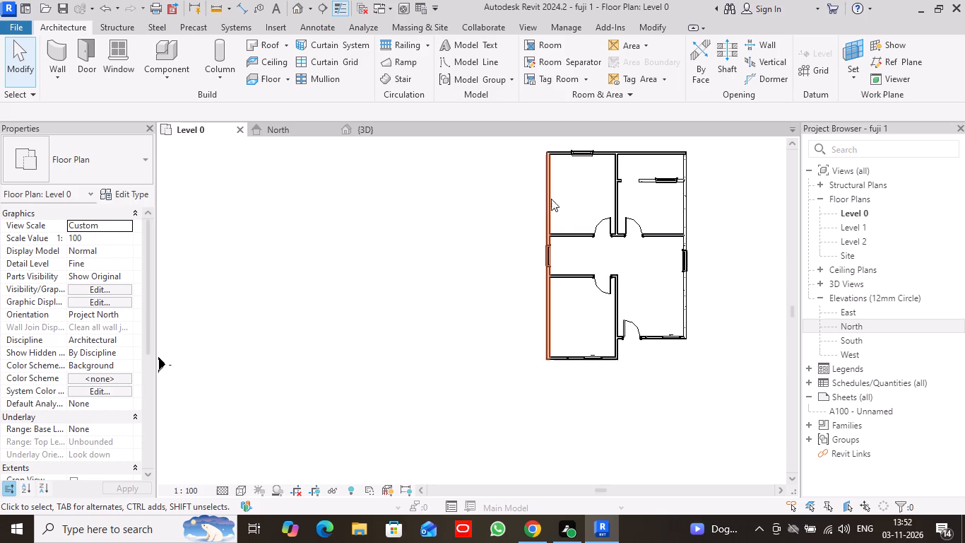
{"action": "left_click", "coordinate": [415, 80]}
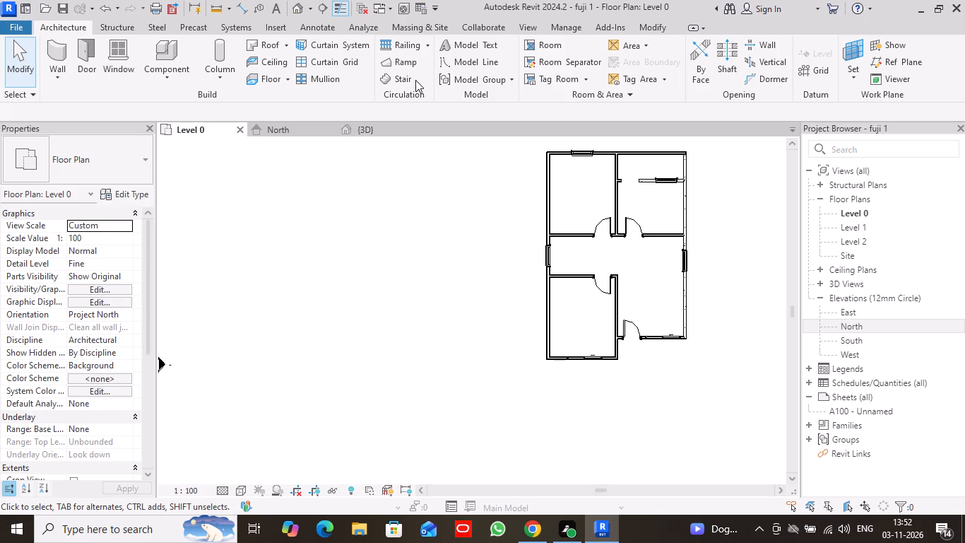
{"action": "left_click", "coordinate": [395, 79]}
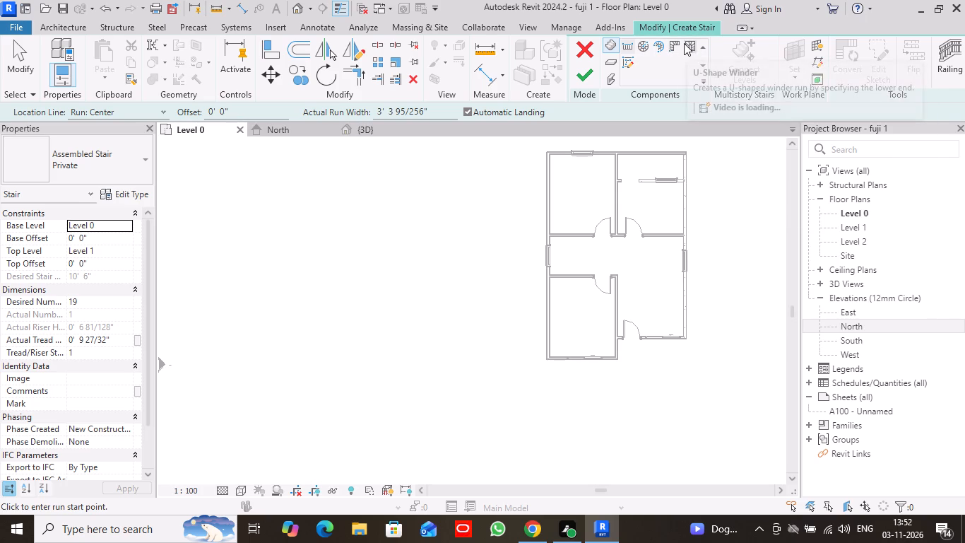
{"action": "left_click", "coordinate": [689, 43]}
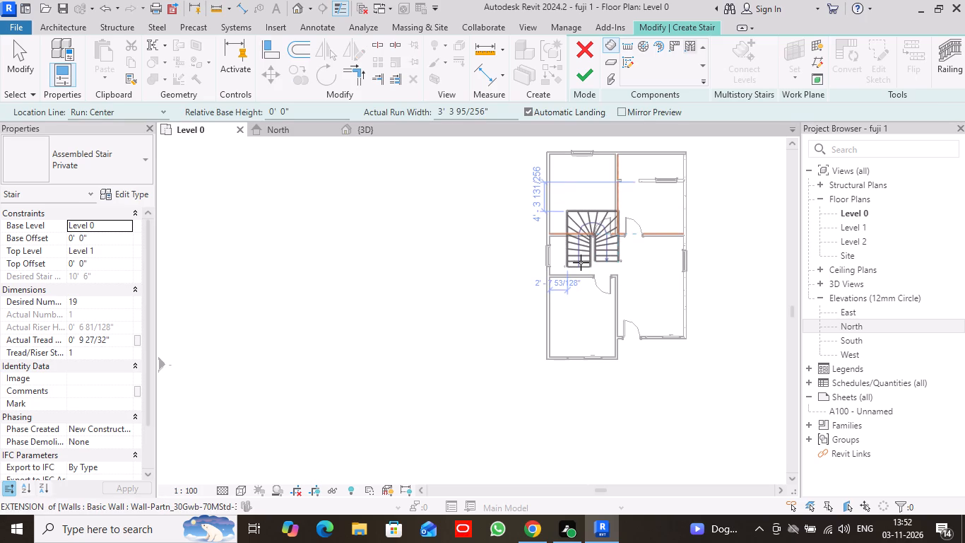
{"action": "key", "text": "space"}
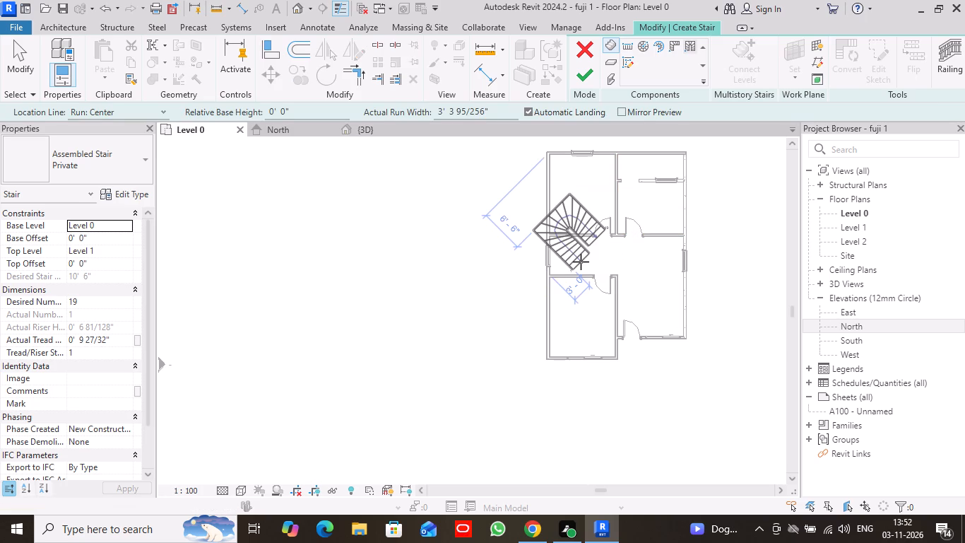
{"action": "key", "text": "space"}
{"action": "key", "text": "space"}
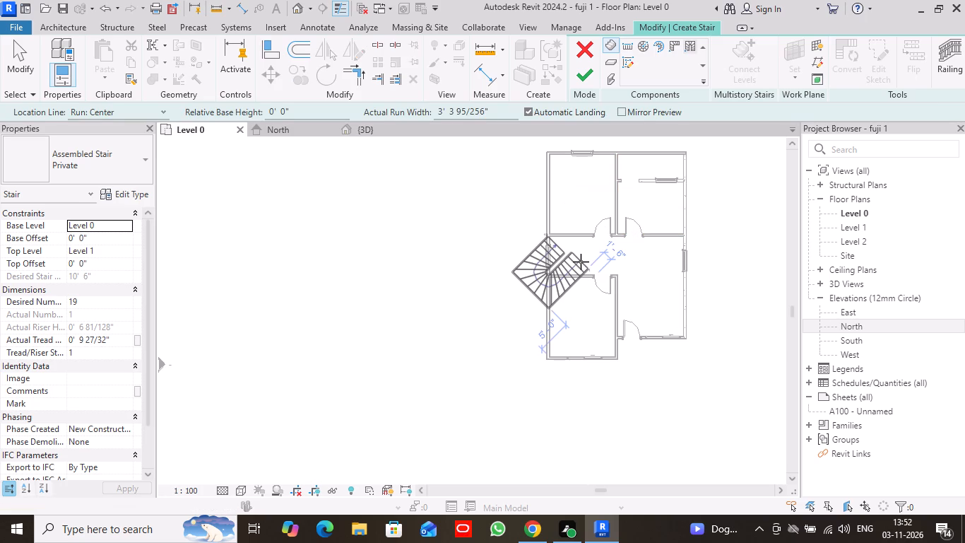
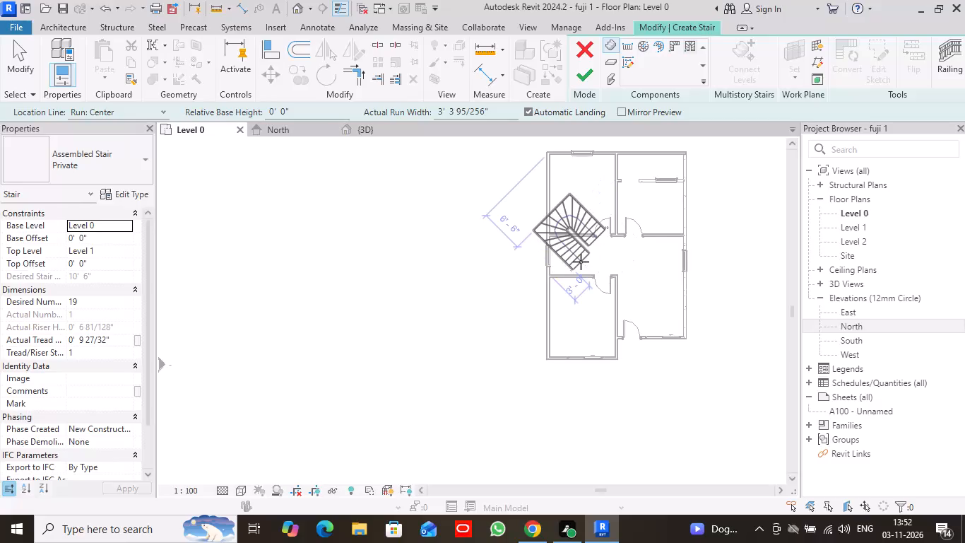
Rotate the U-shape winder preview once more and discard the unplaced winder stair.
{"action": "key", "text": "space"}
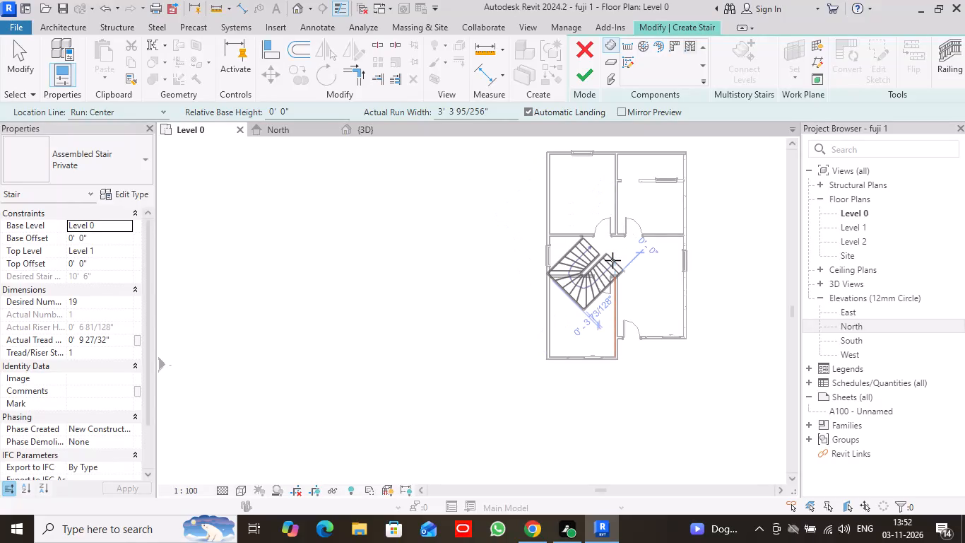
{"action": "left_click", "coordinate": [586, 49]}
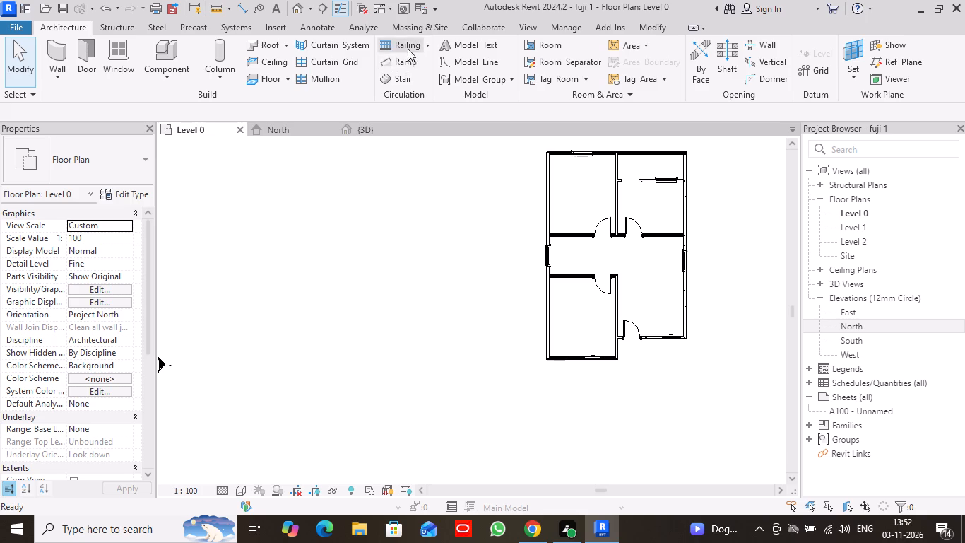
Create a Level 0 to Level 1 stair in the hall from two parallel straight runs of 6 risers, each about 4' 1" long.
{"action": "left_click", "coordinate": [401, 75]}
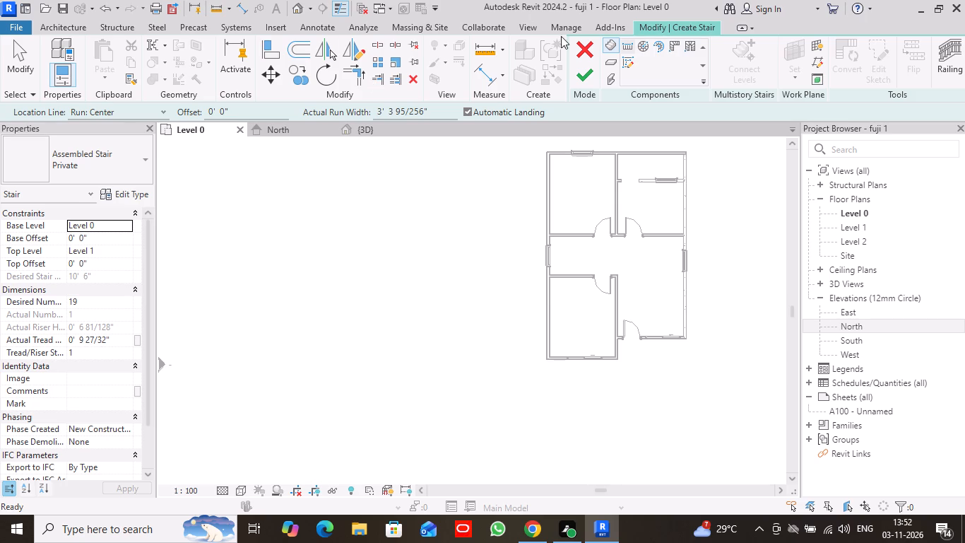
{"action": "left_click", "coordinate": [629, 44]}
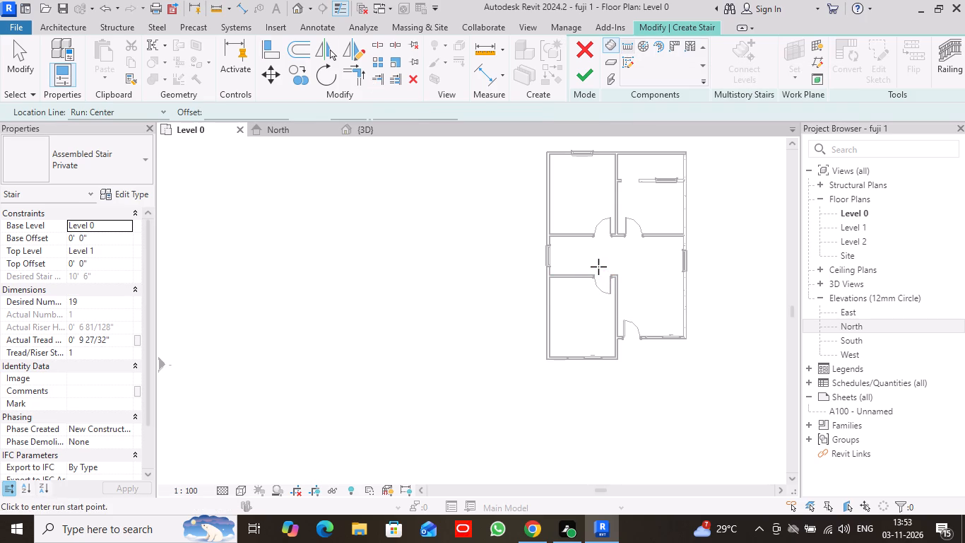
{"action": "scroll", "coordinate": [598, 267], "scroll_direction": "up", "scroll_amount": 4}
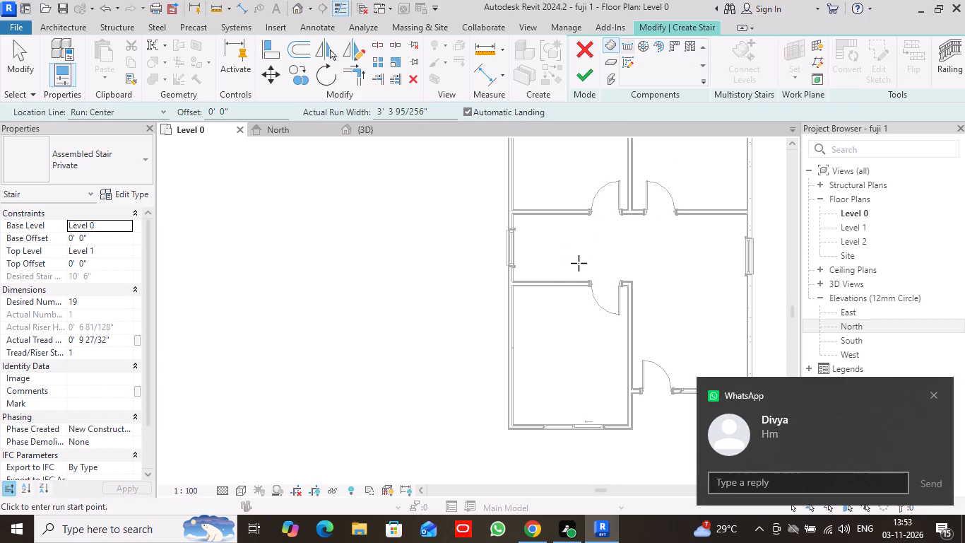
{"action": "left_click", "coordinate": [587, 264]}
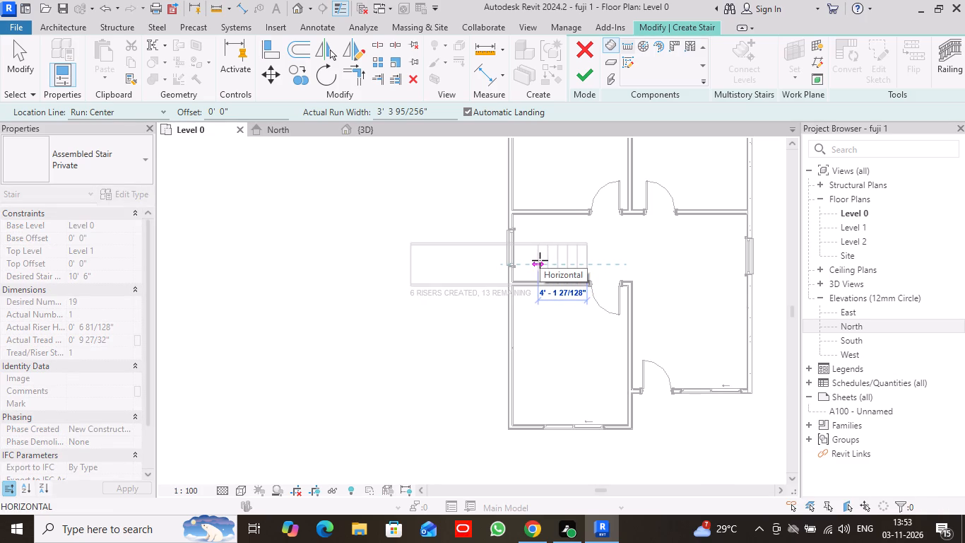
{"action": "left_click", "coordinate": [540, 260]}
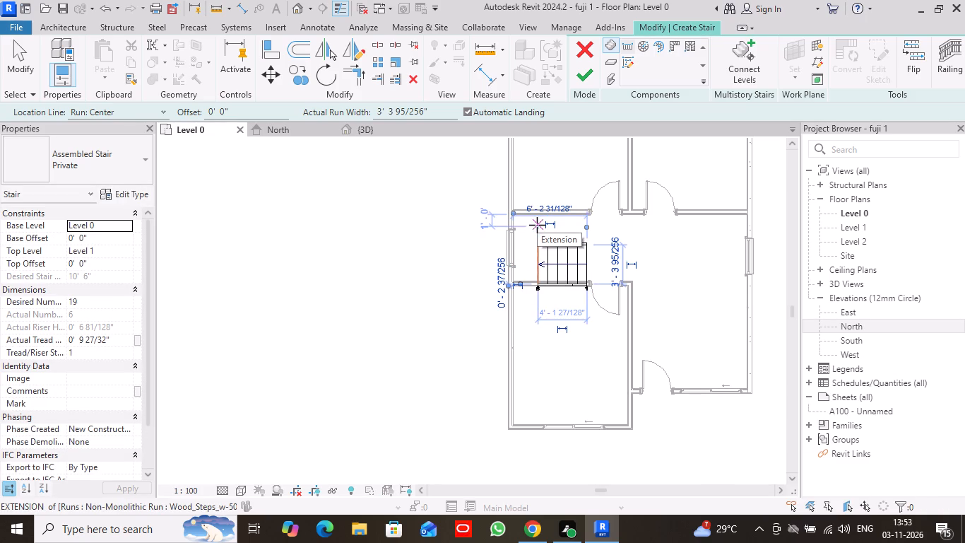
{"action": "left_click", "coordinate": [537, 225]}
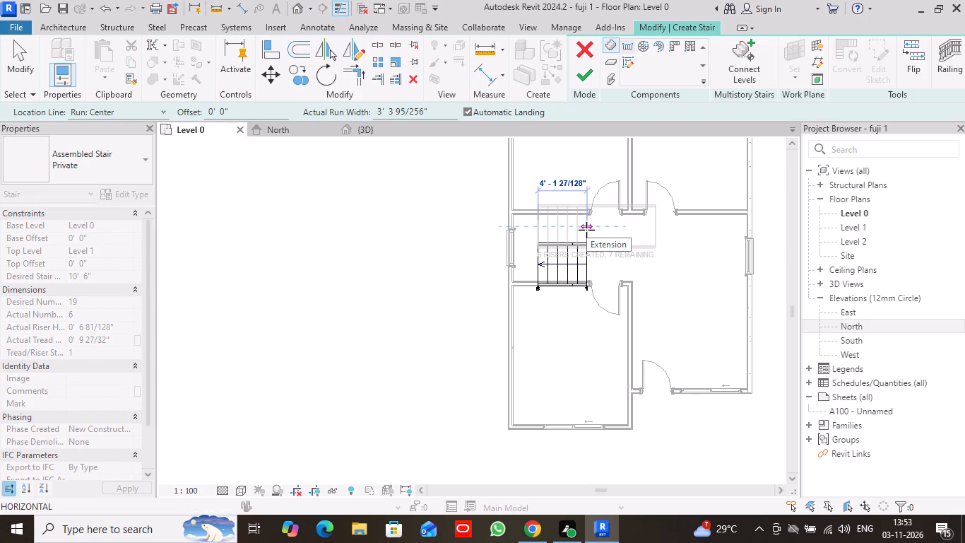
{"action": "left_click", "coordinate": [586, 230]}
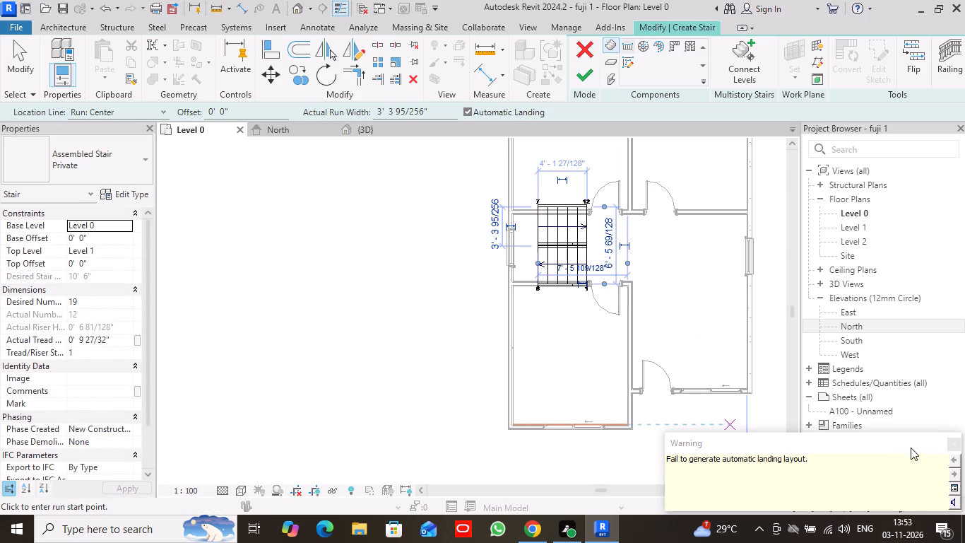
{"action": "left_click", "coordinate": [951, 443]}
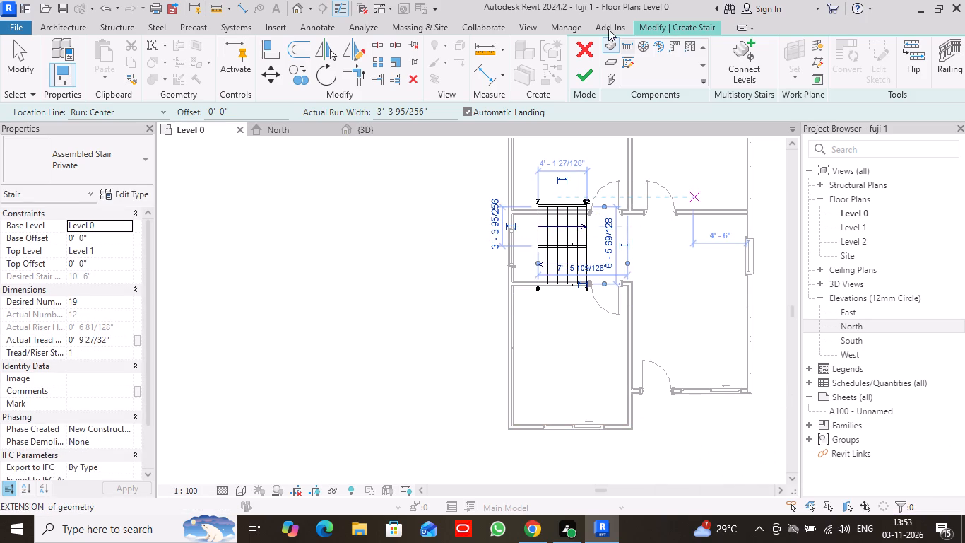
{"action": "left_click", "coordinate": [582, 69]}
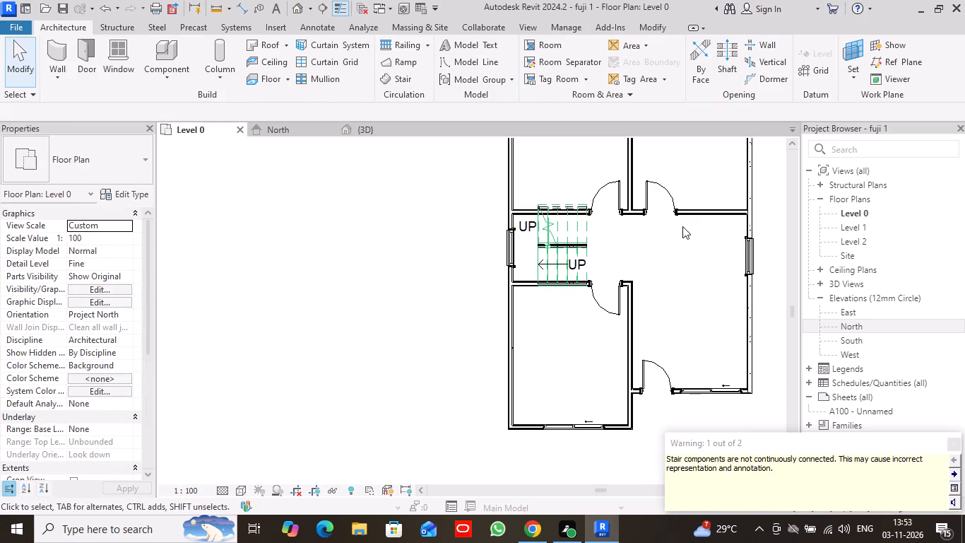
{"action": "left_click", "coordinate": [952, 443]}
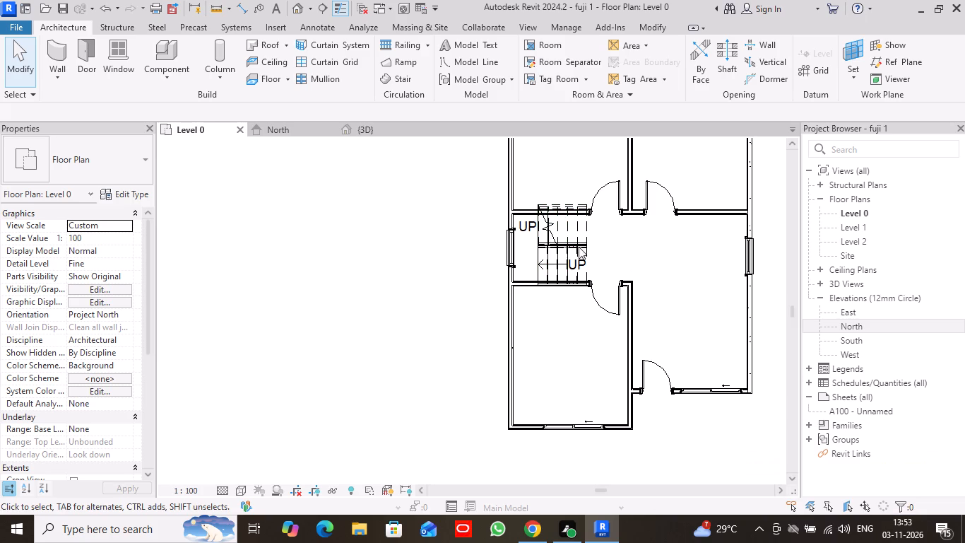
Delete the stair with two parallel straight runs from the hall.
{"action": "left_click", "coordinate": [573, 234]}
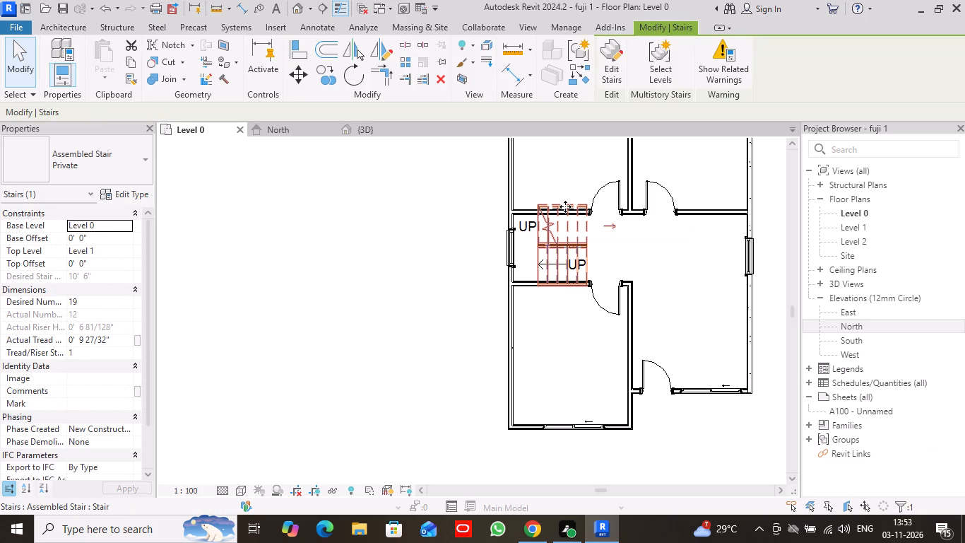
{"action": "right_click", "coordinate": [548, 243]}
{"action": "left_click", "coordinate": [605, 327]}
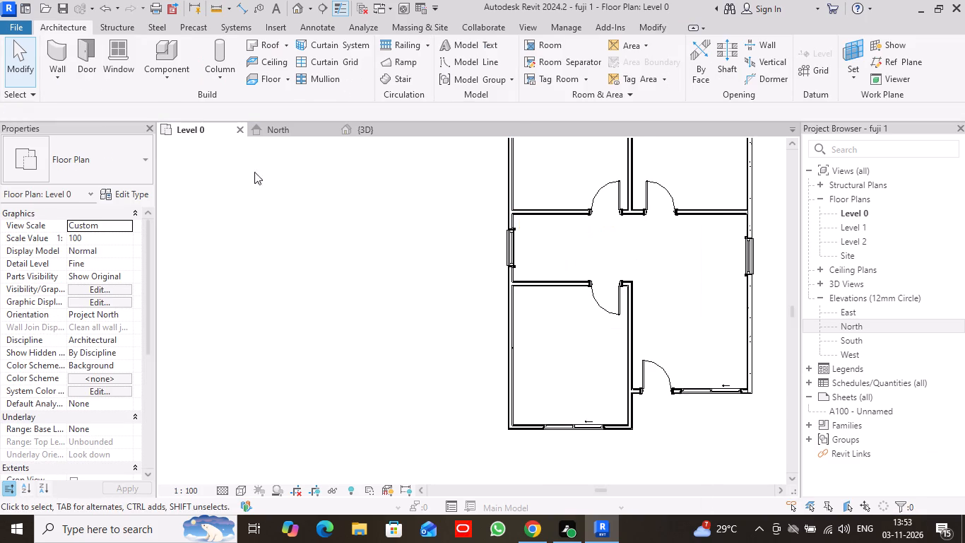
Start a new straight-run stair in the Level 0 plan and look through its constraint and dimension properties.
{"action": "left_click", "coordinate": [404, 78]}
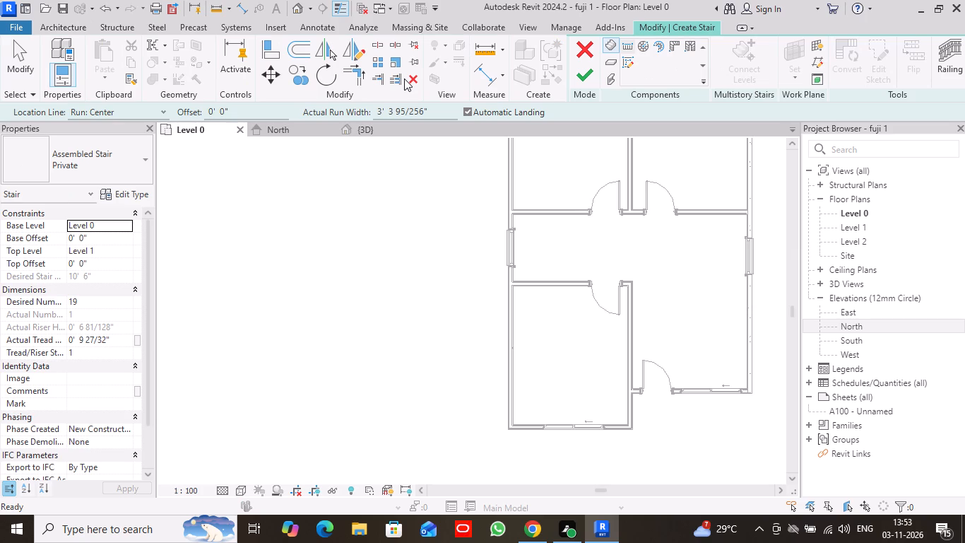
{"action": "scroll", "coordinate": [333, 202], "scroll_direction": "up", "scroll_amount": 1}
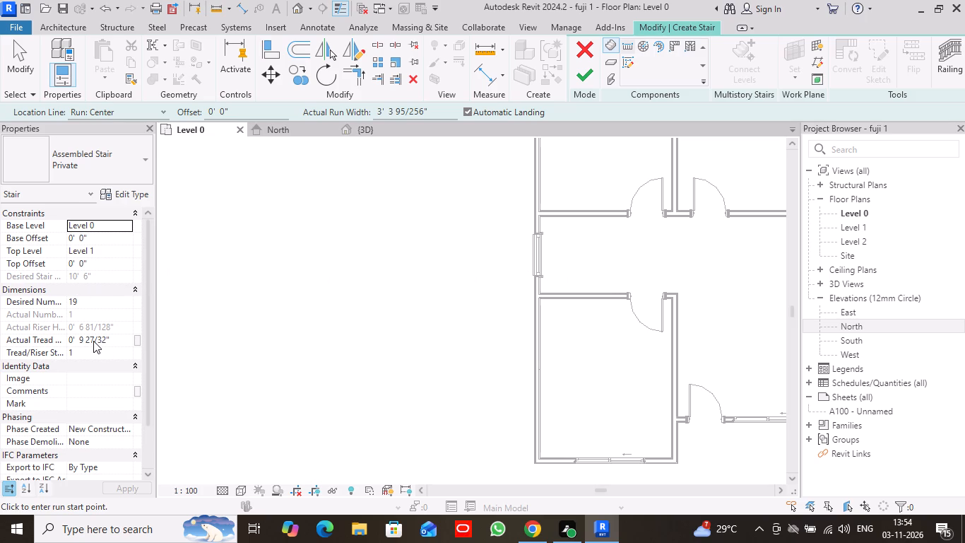
{"action": "scroll", "coordinate": [93, 341], "scroll_direction": "down", "scroll_amount": 2}
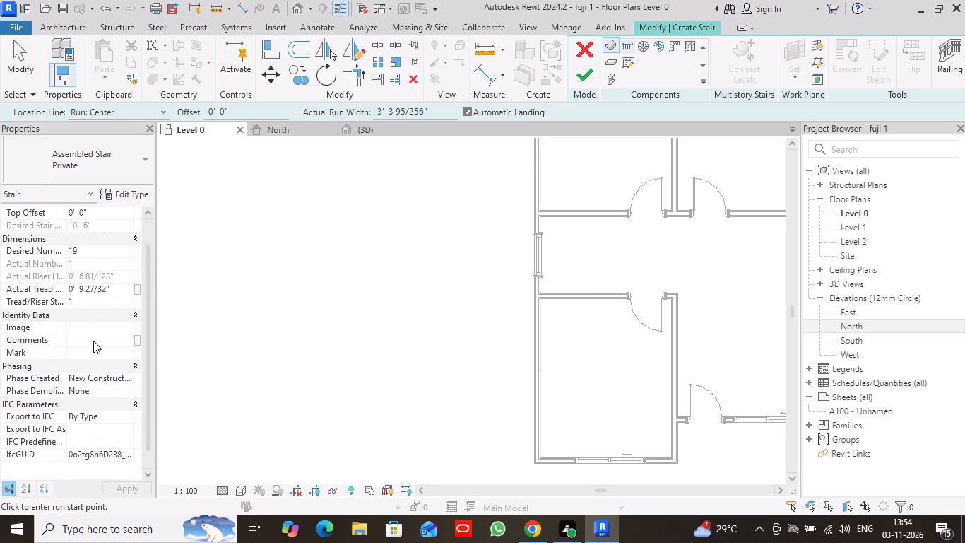
{"action": "scroll", "coordinate": [93, 341], "scroll_direction": "down", "scroll_amount": 2}
{"action": "scroll", "coordinate": [93, 341], "scroll_direction": "up", "scroll_amount": 5}
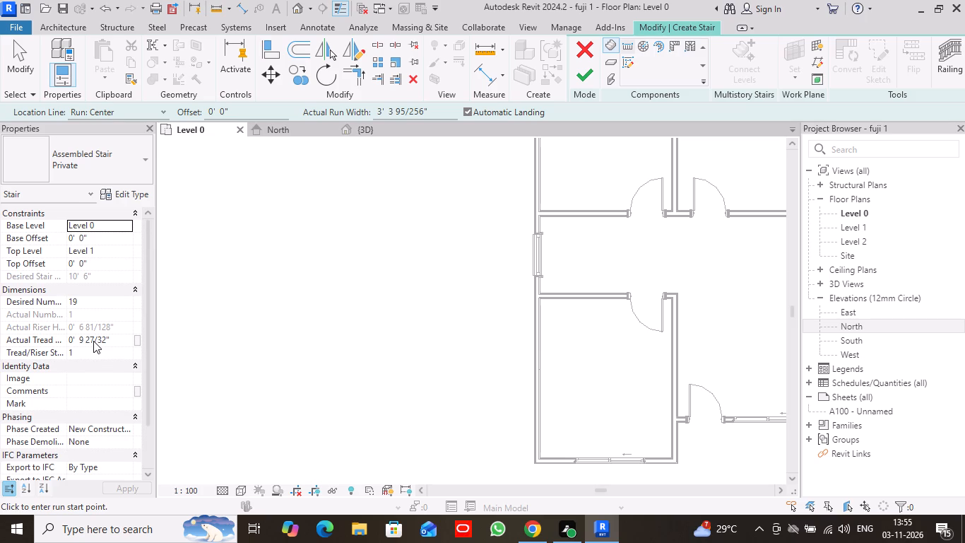
{"action": "scroll", "coordinate": [93, 323], "scroll_direction": "up", "scroll_amount": 5}
{"action": "left_click", "coordinate": [625, 273]}
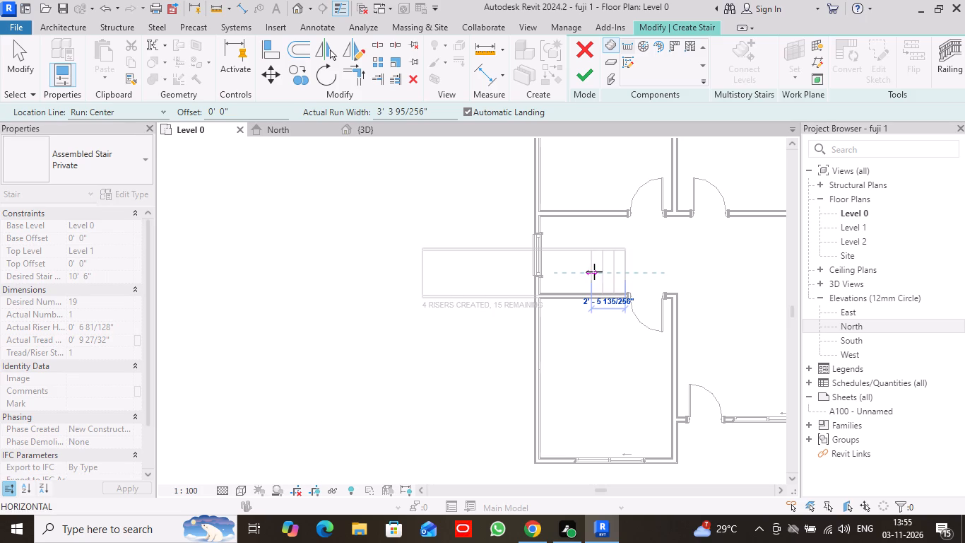
{"action": "key", "text": "Escape"}
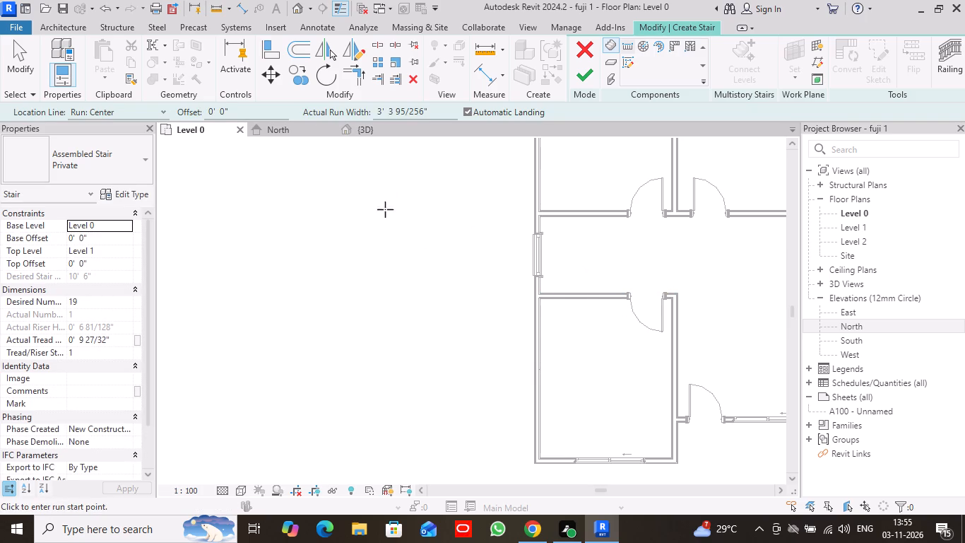
{"action": "triple_click", "coordinate": [150, 474]}
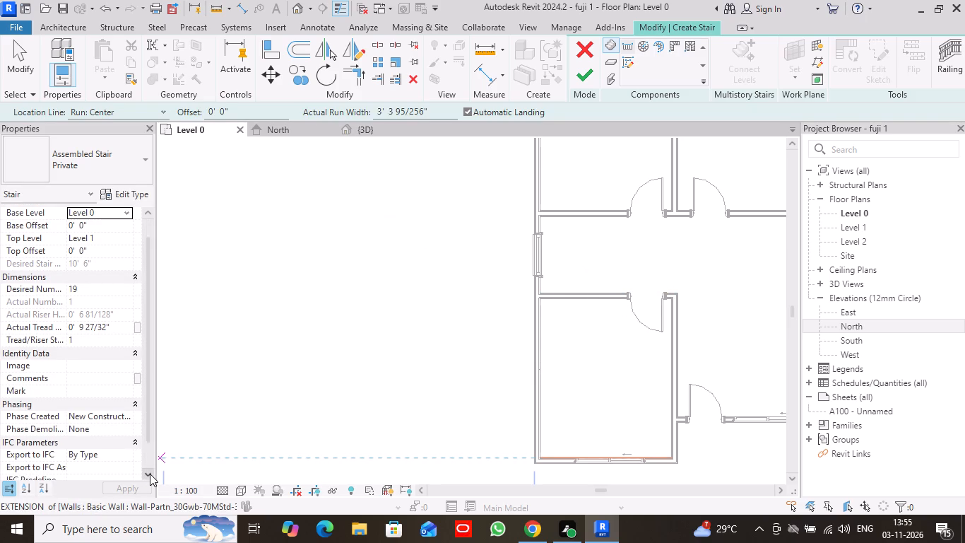
{"action": "left_click", "coordinate": [150, 474]}
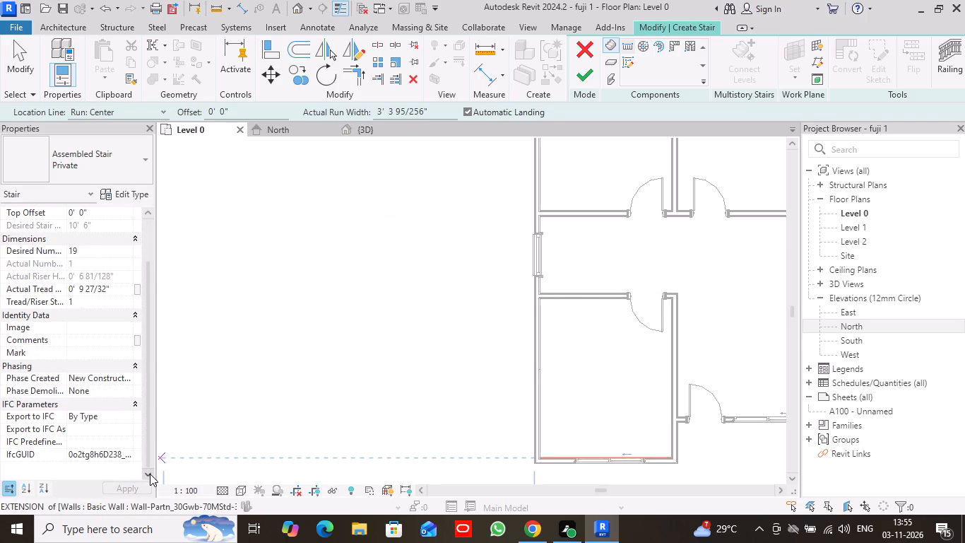
{"action": "left_click", "coordinate": [146, 211]}
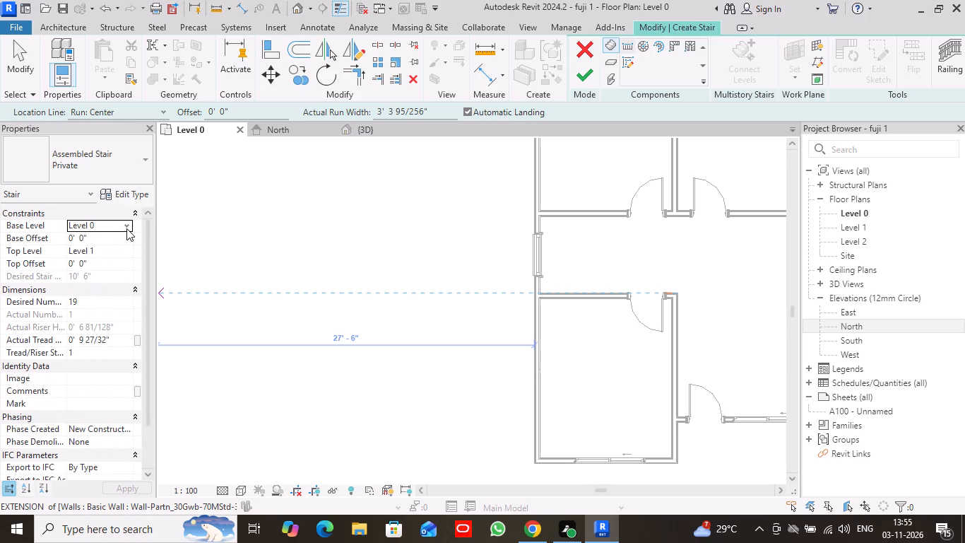
Set the new stair's base level to Level 1 and its top offset to 10' 6".
{"action": "left_click", "coordinate": [126, 227]}
{"action": "left_click", "coordinate": [105, 251]}
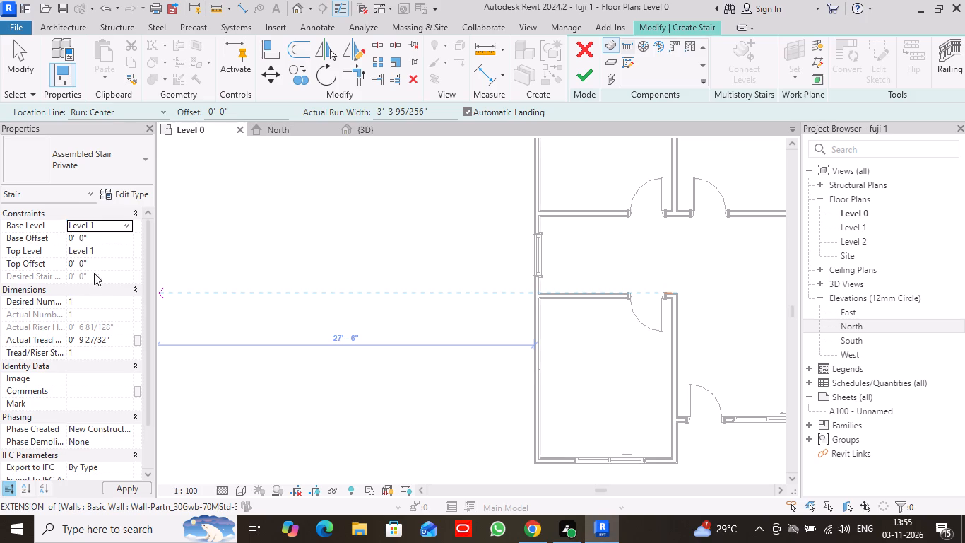
{"action": "left_click", "coordinate": [93, 264]}
{"action": "left_click_drag", "start_coordinate": [93, 264], "coordinate": [61, 264]}
{"action": "type", "text": "10"}
{"action": "key", "text": "apostrophe"}
{"action": "key", "text": "6"}
{"action": "key", "text": "shift+quotedbl"}
{"action": "key", "text": "Return"}
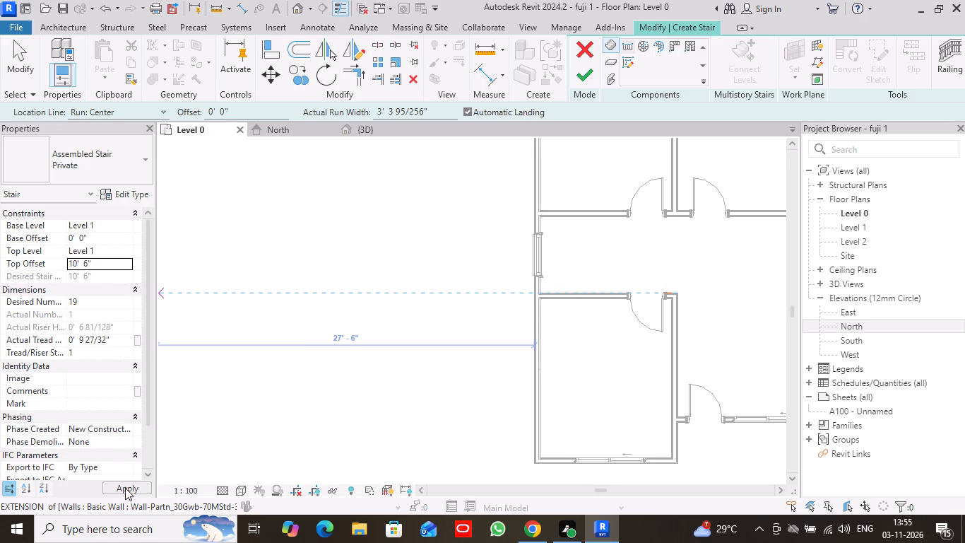
{"action": "left_click", "coordinate": [126, 491]}
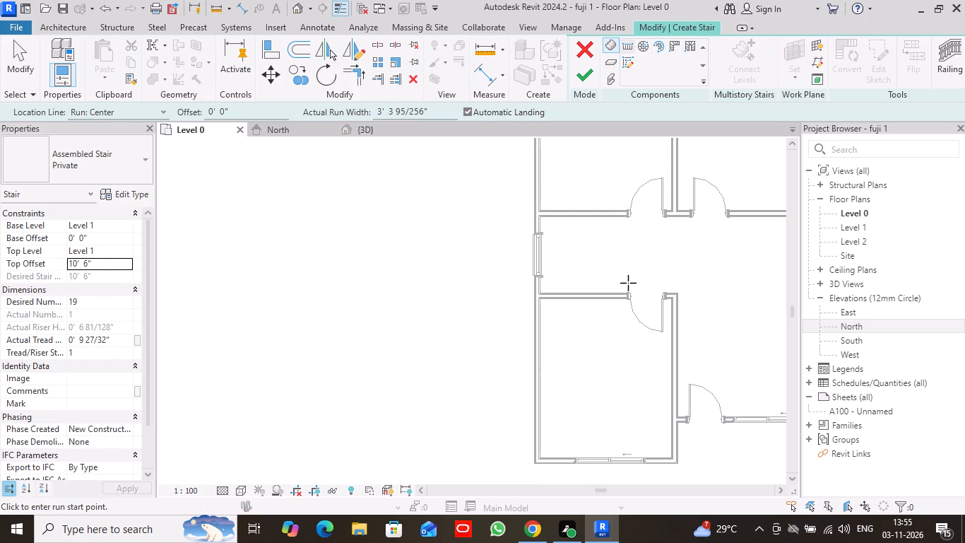
Set the stair's desired number of risers to 15.
{"action": "left_click", "coordinate": [88, 300]}
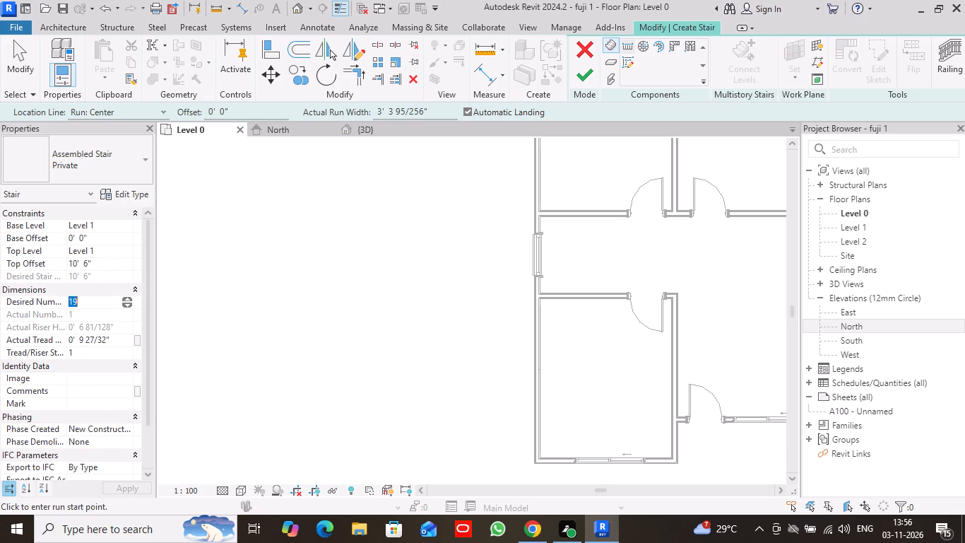
{"action": "key", "text": "1"}
{"action": "key", "text": "5"}
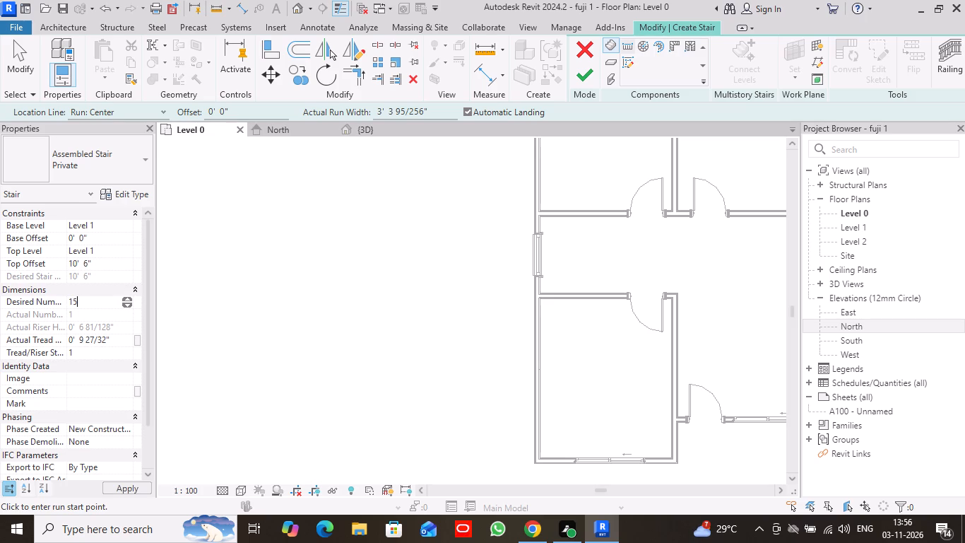
{"action": "key", "text": "Return"}
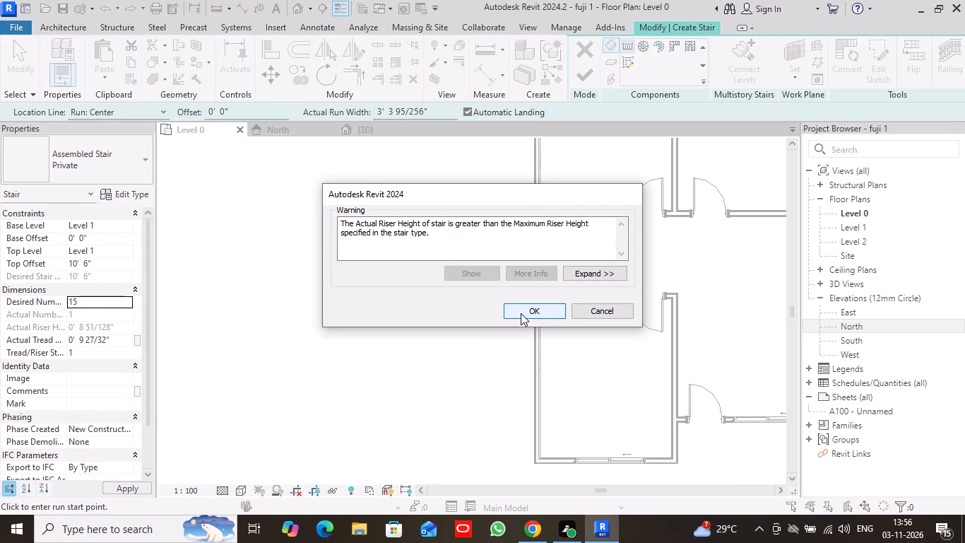
{"action": "left_click", "coordinate": [521, 313]}
Set the new stair's desired number of risers to 19.
{"action": "left_click", "coordinate": [78, 299]}
{"action": "left_click_drag", "start_coordinate": [78, 299], "coordinate": [61, 299]}
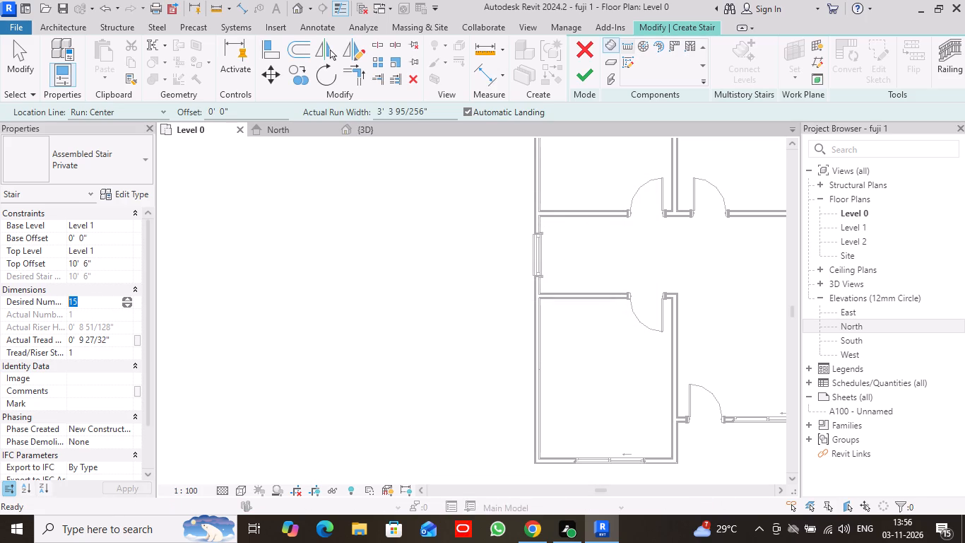
{"action": "left_click_drag", "start_coordinate": [61, 299], "coordinate": [59, 300]}
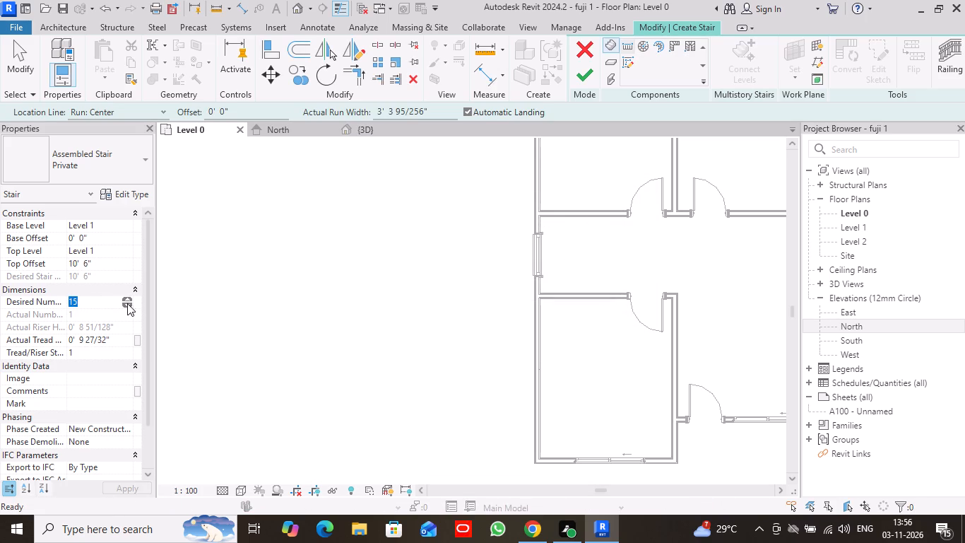
{"action": "triple_click", "coordinate": [126, 298]}
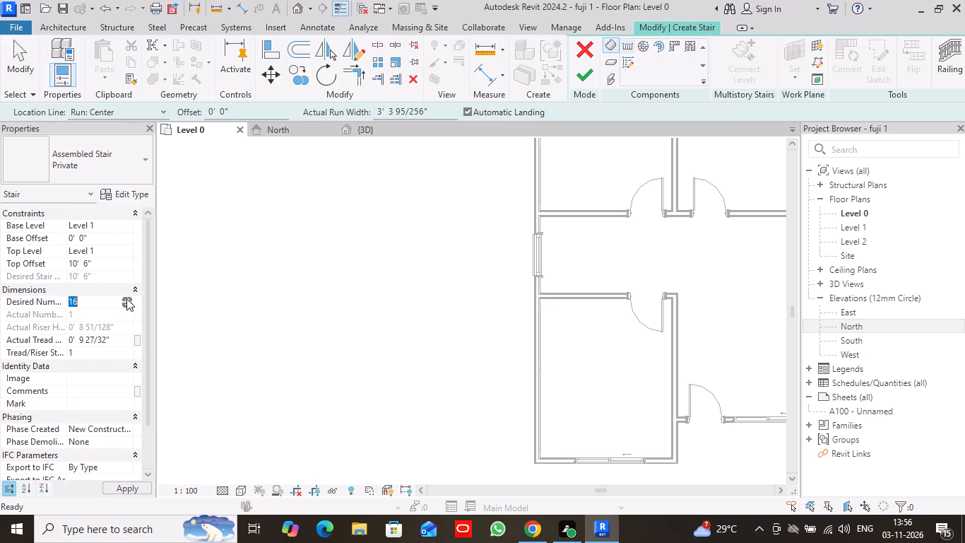
{"action": "left_click", "coordinate": [126, 298]}
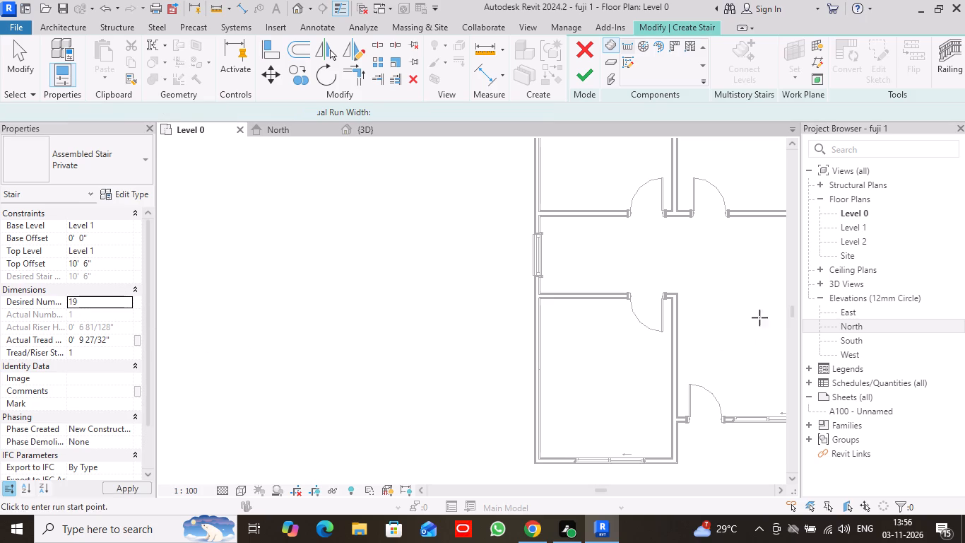
Draw a horizontal six-riser straight run about 4' 1" long from the lower hall door toward the hall's end window.
{"action": "left_click", "coordinate": [625, 284]}
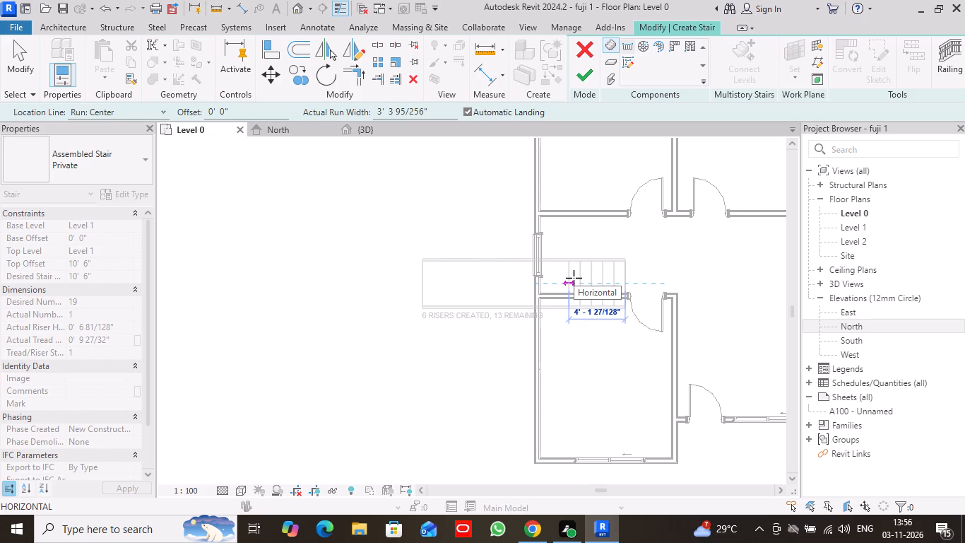
{"action": "key", "text": "Up"}
{"action": "key", "text": "Up"}
{"action": "key", "text": "Up"}
{"action": "key", "text": "Up"}
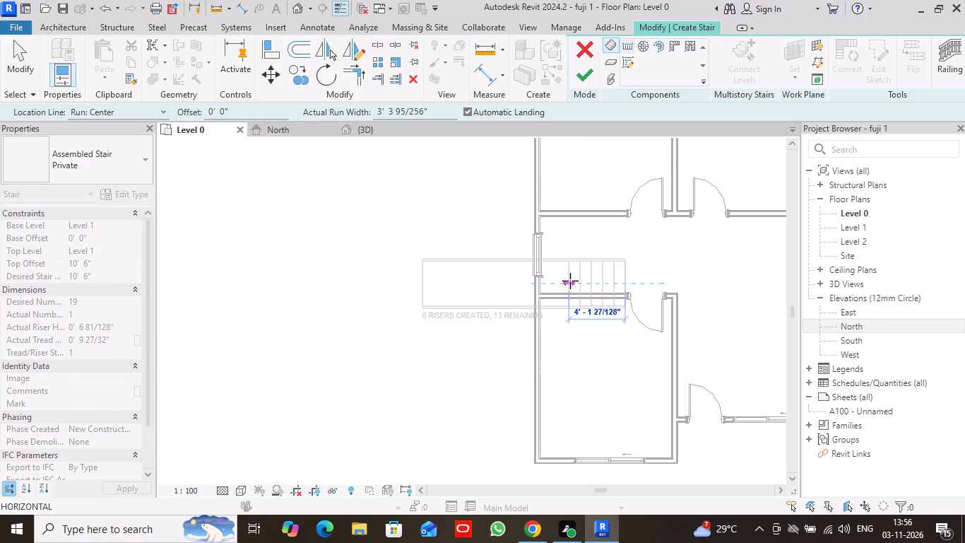
{"action": "left_click", "coordinate": [570, 282]}
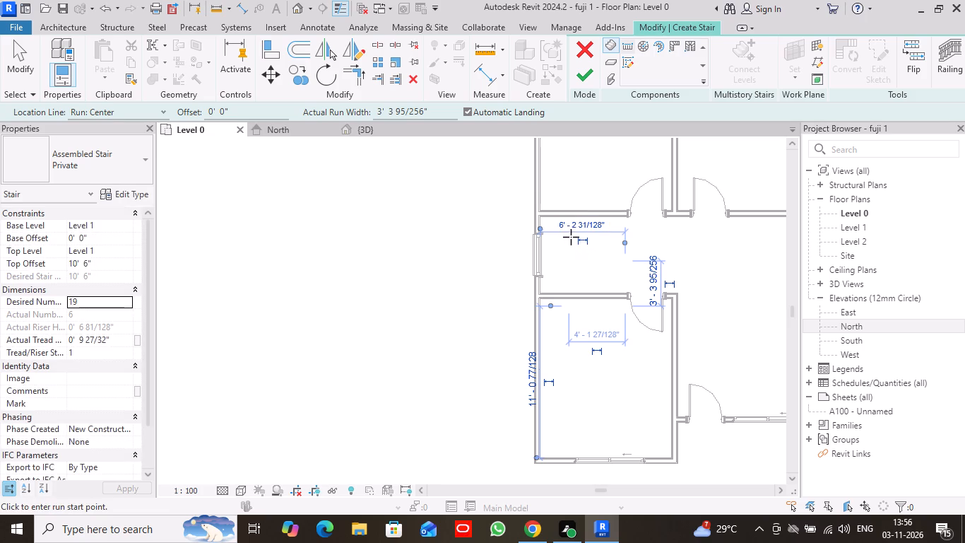
{"action": "left_click", "coordinate": [575, 235]}
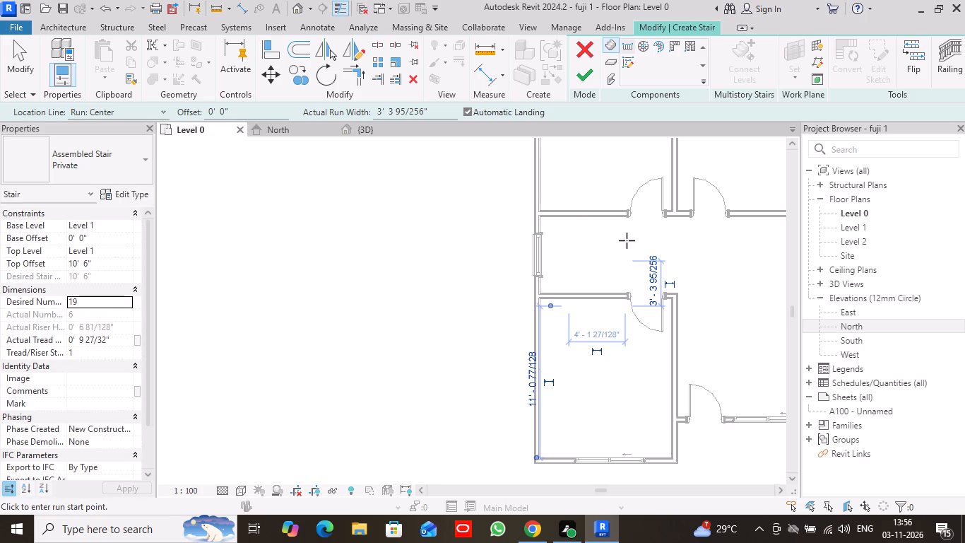
{"action": "key", "text": "Escape"}
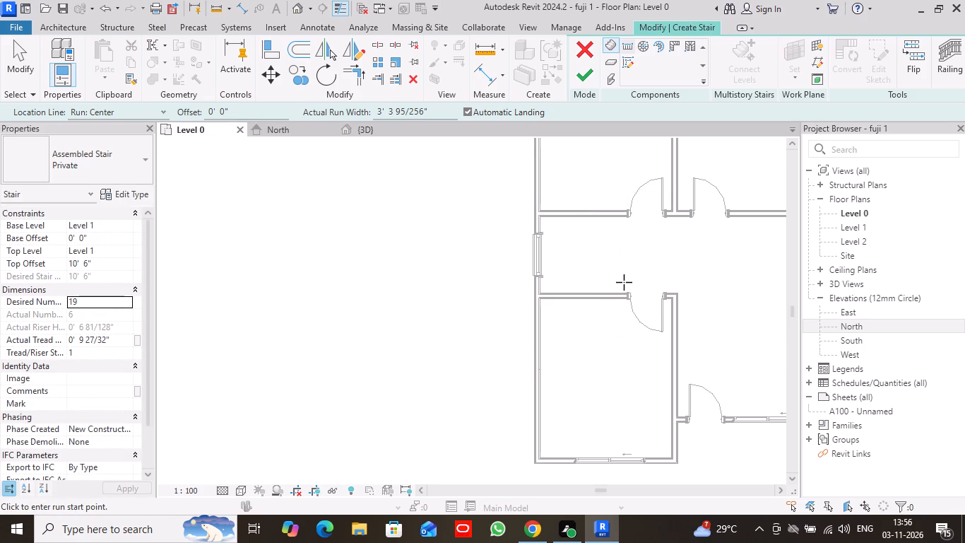
Draw another six-riser run about 4' 1" long toward the end window, plus a six-riser return run along the hall's upper wall.
{"action": "left_click", "coordinate": [627, 267]}
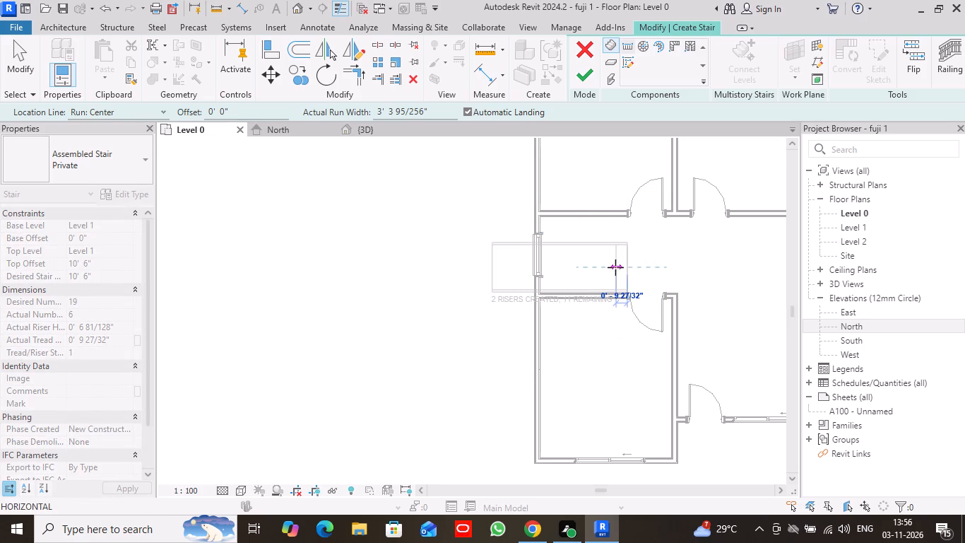
{"action": "left_click", "coordinate": [571, 265]}
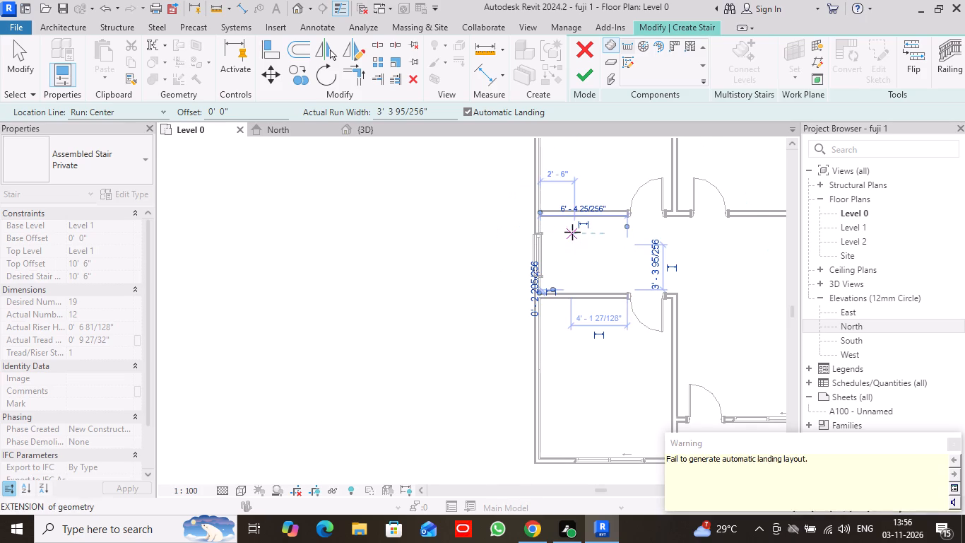
{"action": "left_click_drag", "start_coordinate": [572, 231], "coordinate": [589, 230]}
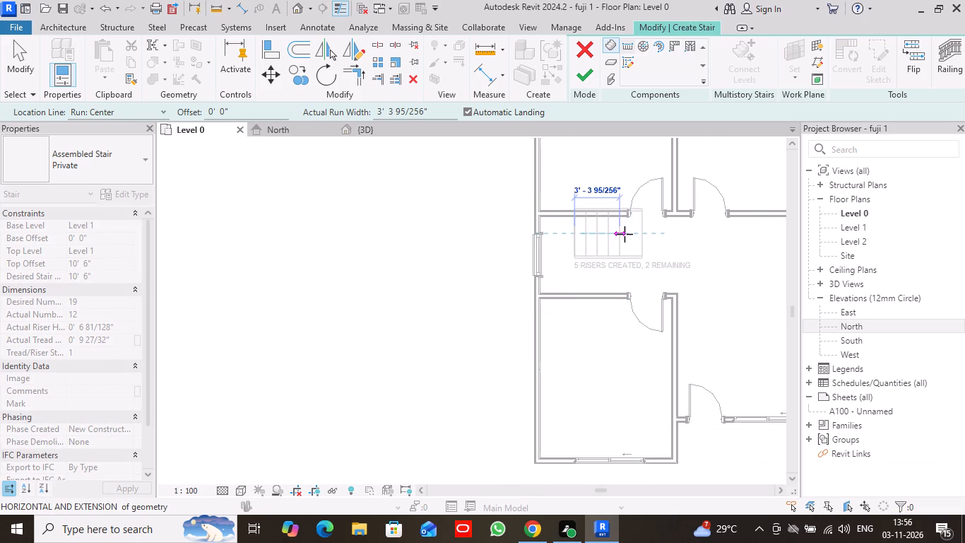
{"action": "left_click", "coordinate": [636, 234]}
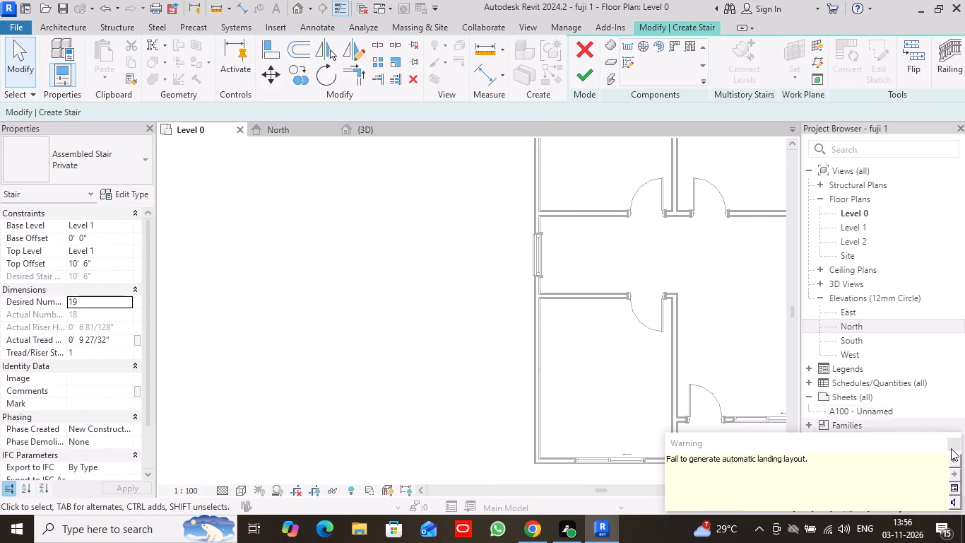
{"action": "left_click", "coordinate": [954, 441]}
Start creating a sketched component for the stair in the Level 0 plan.
{"action": "scroll", "coordinate": [658, 372], "scroll_direction": "down", "scroll_amount": 2}
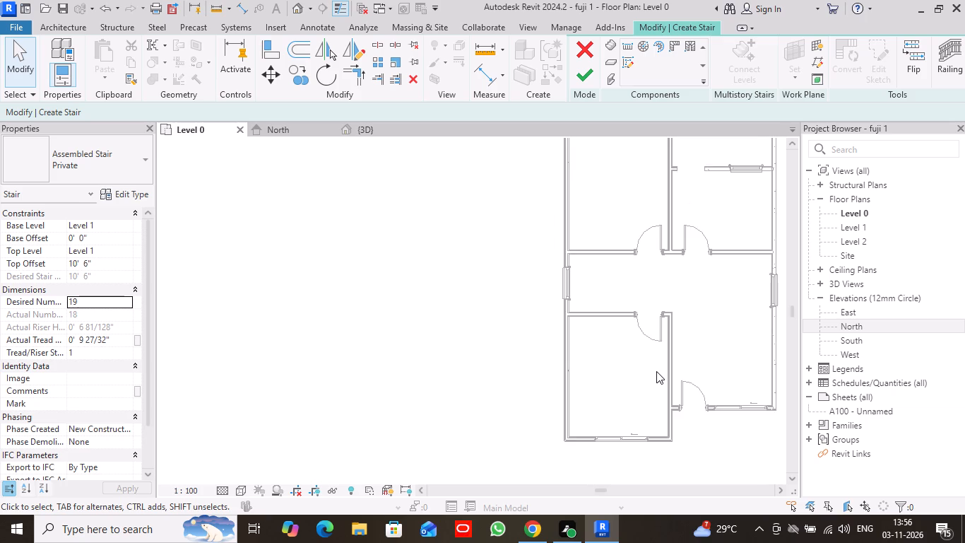
{"action": "scroll", "coordinate": [656, 371], "scroll_direction": "down", "scroll_amount": 1}
{"action": "scroll", "coordinate": [678, 350], "scroll_direction": "up", "scroll_amount": 2}
{"action": "middle_click_drag", "start_coordinate": [713, 337], "coordinate": [643, 354]}
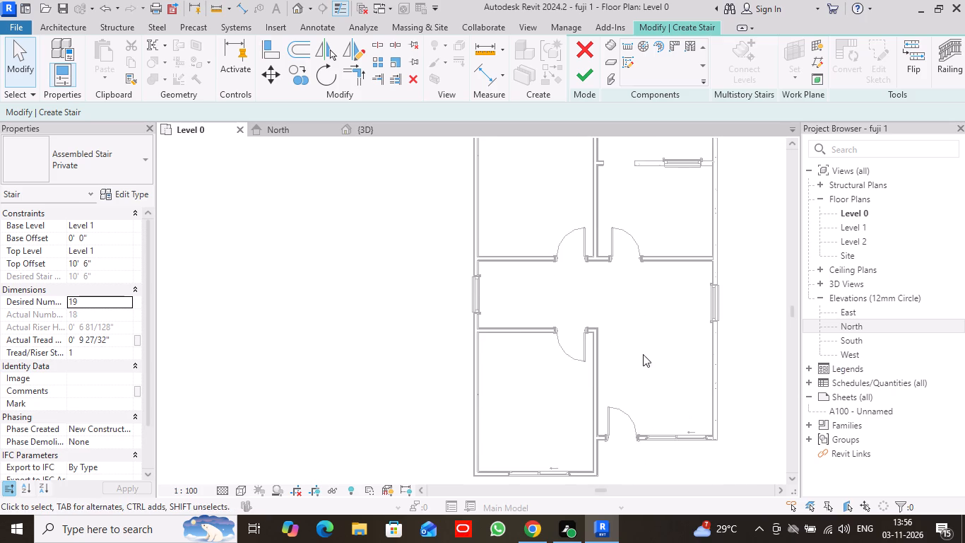
{"action": "scroll", "coordinate": [690, 325], "scroll_direction": "down", "scroll_amount": 1}
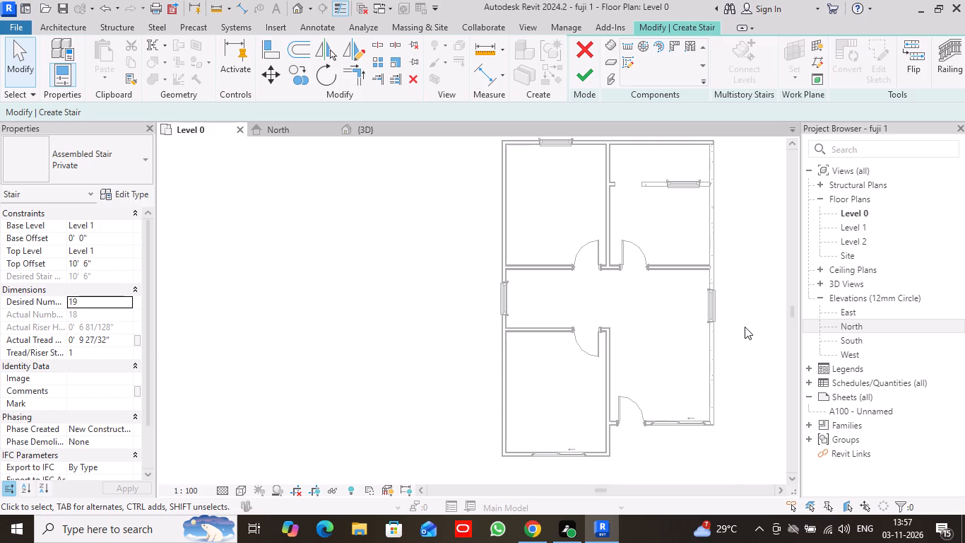
{"action": "left_click", "coordinate": [631, 58]}
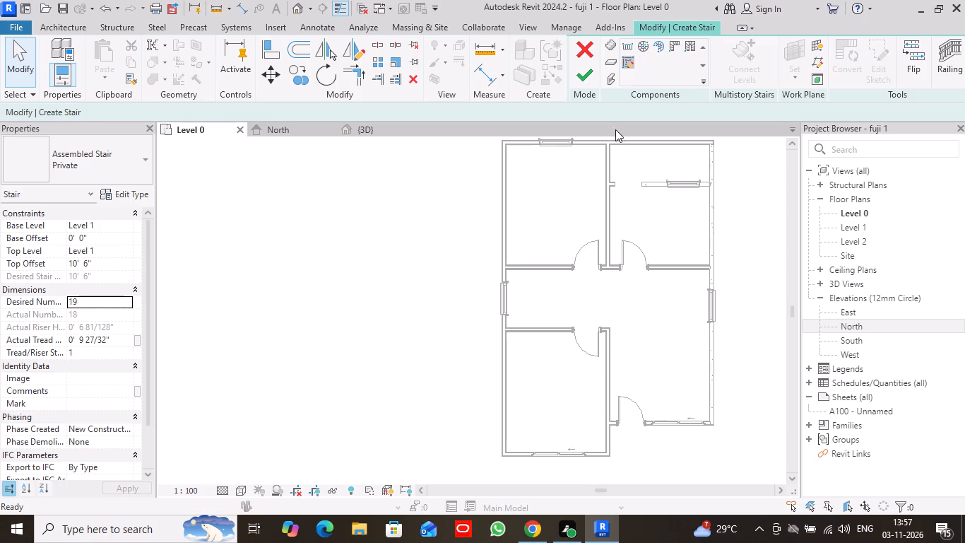
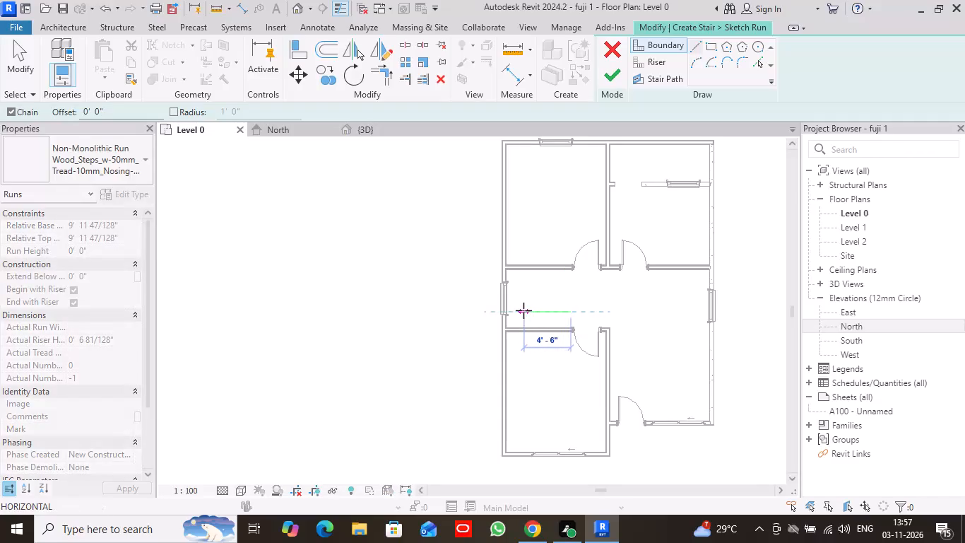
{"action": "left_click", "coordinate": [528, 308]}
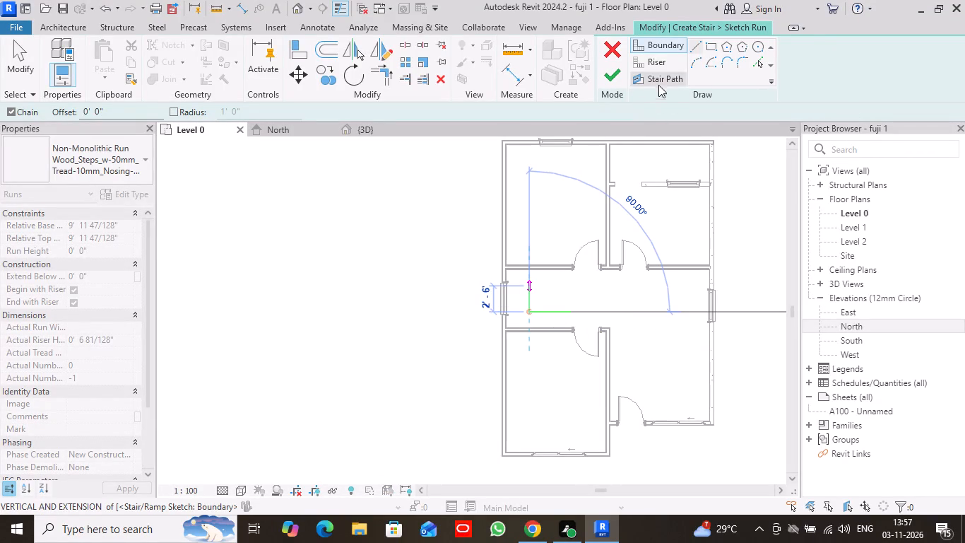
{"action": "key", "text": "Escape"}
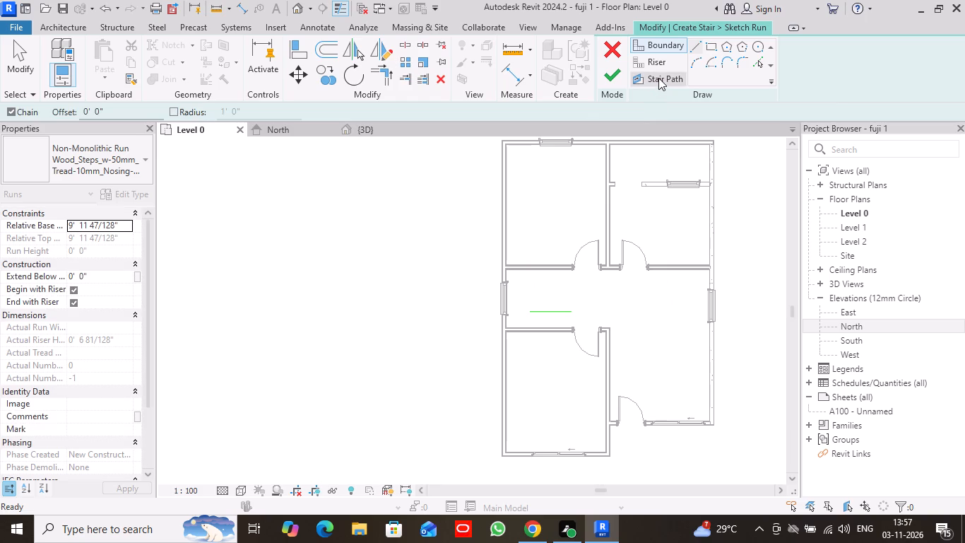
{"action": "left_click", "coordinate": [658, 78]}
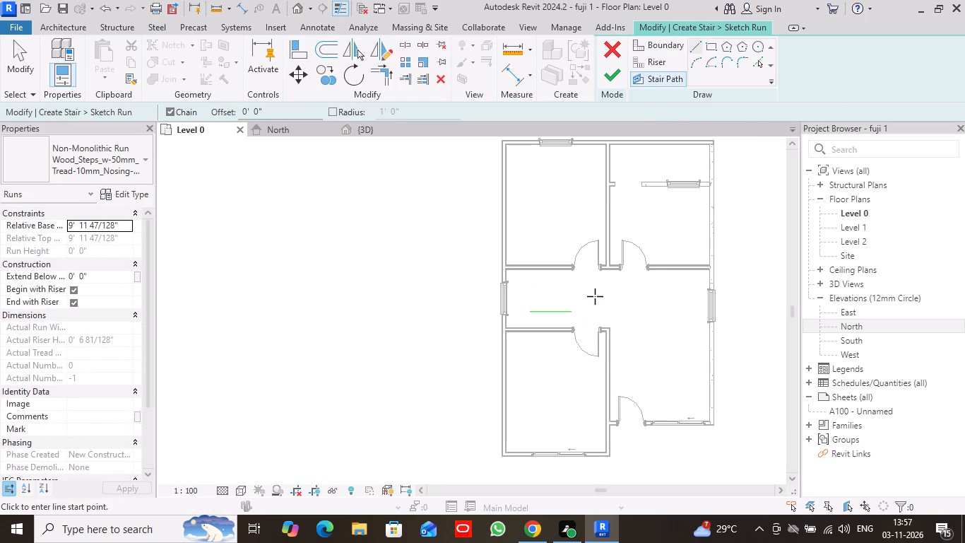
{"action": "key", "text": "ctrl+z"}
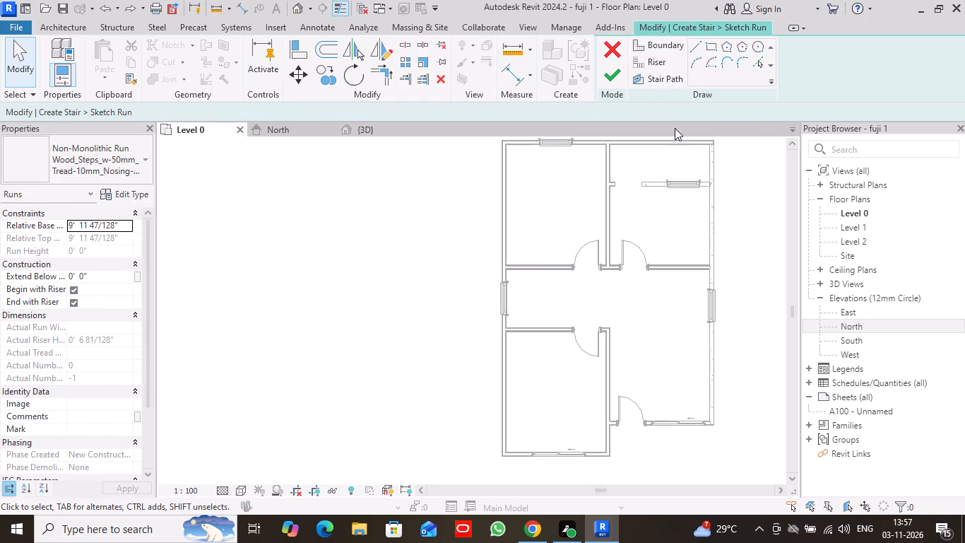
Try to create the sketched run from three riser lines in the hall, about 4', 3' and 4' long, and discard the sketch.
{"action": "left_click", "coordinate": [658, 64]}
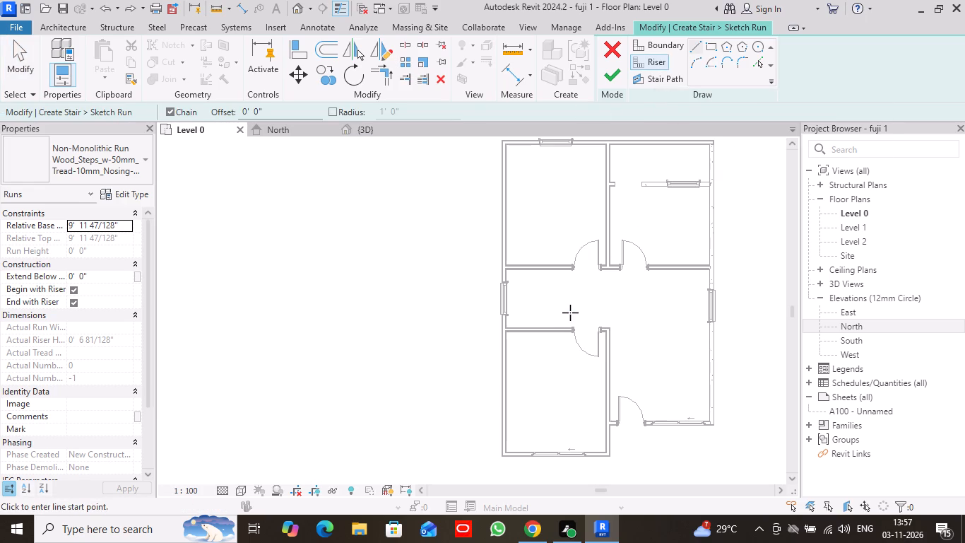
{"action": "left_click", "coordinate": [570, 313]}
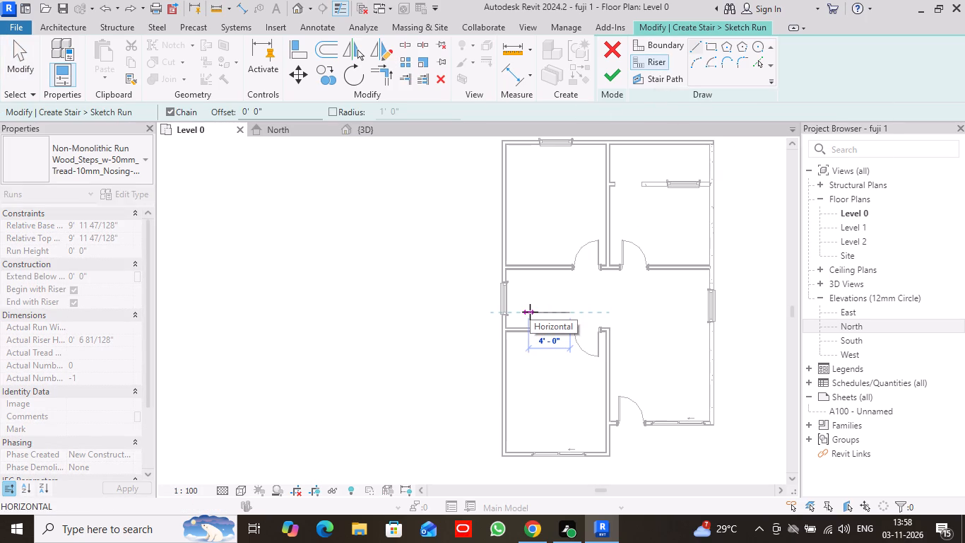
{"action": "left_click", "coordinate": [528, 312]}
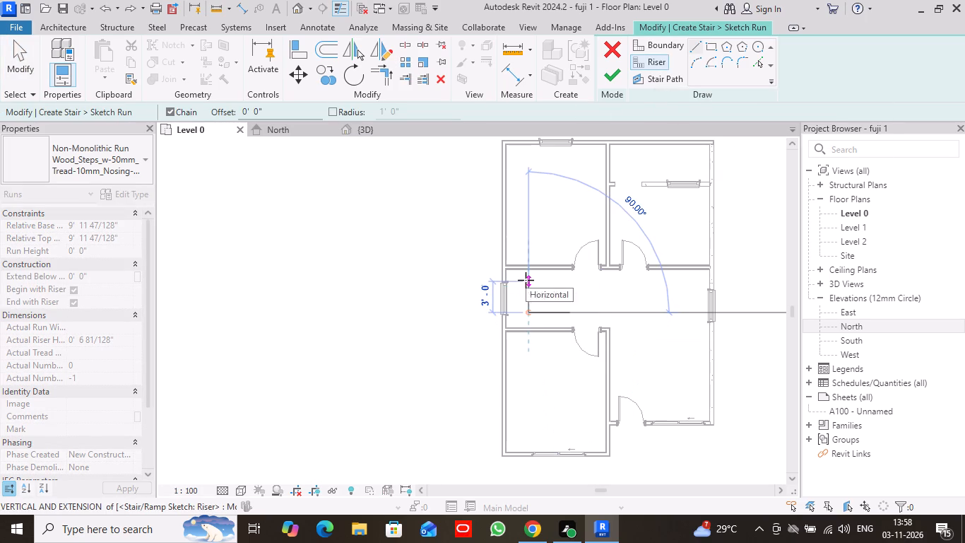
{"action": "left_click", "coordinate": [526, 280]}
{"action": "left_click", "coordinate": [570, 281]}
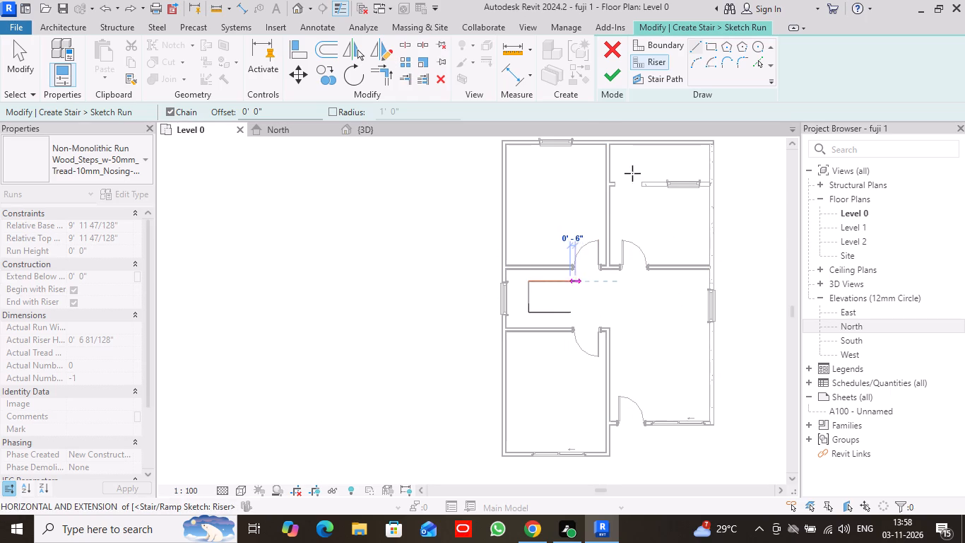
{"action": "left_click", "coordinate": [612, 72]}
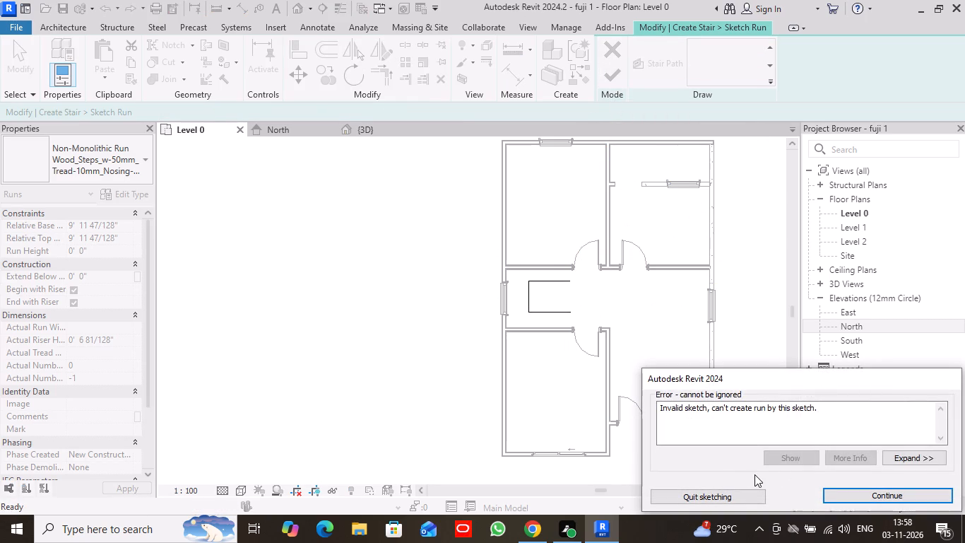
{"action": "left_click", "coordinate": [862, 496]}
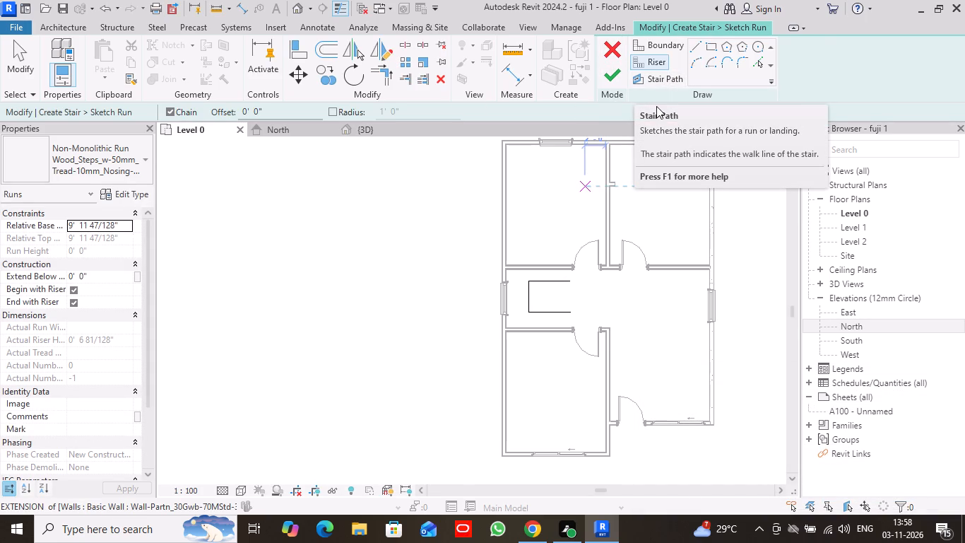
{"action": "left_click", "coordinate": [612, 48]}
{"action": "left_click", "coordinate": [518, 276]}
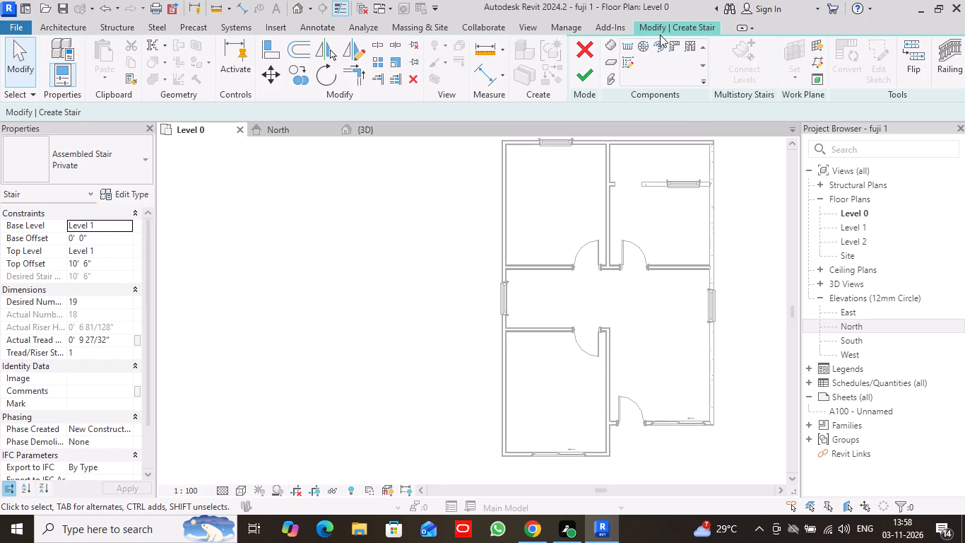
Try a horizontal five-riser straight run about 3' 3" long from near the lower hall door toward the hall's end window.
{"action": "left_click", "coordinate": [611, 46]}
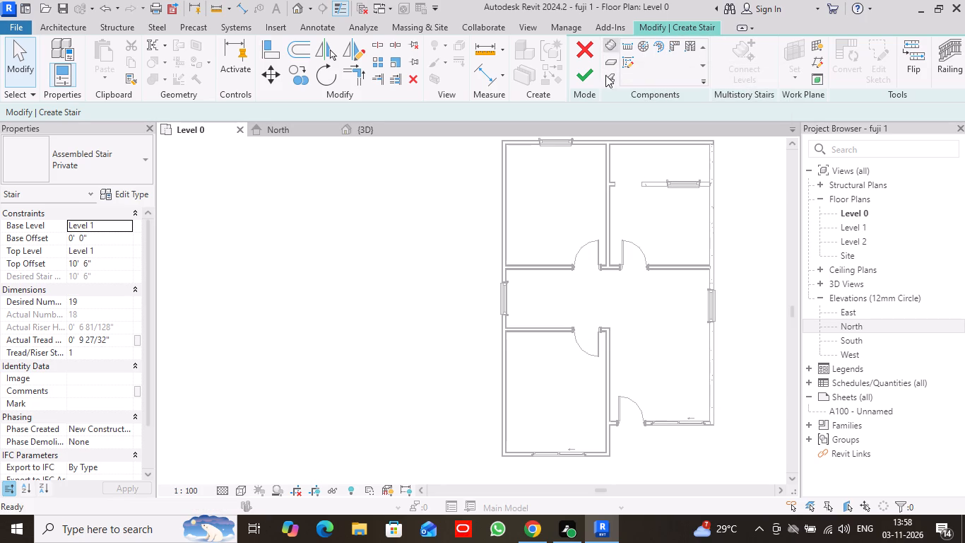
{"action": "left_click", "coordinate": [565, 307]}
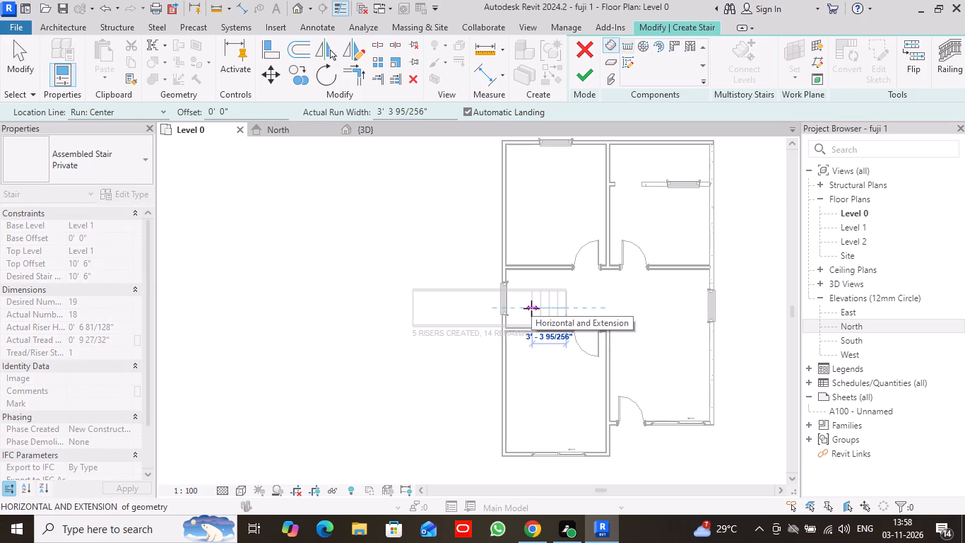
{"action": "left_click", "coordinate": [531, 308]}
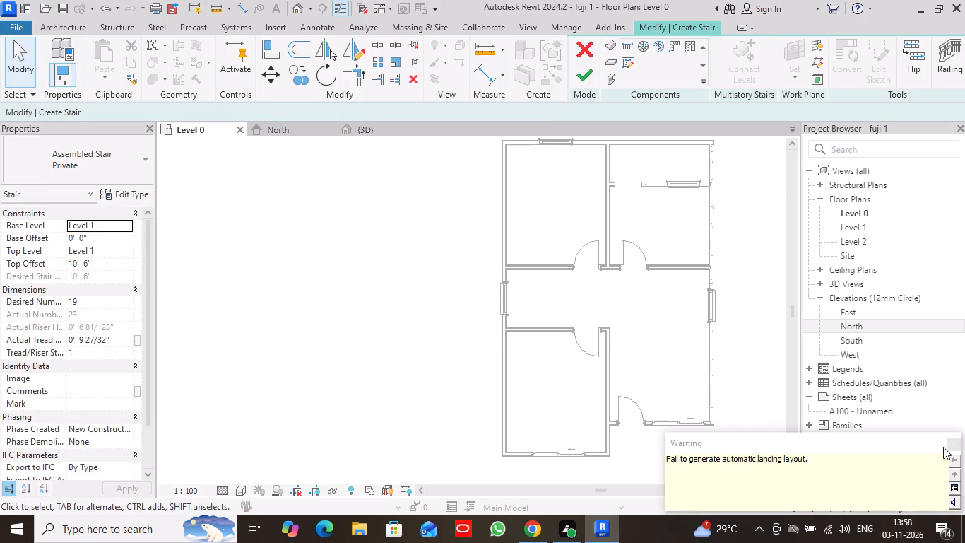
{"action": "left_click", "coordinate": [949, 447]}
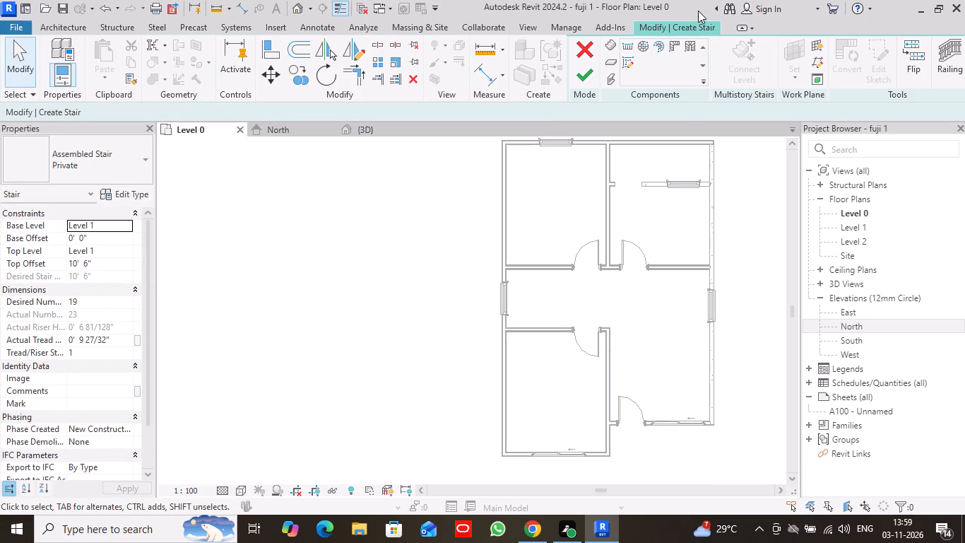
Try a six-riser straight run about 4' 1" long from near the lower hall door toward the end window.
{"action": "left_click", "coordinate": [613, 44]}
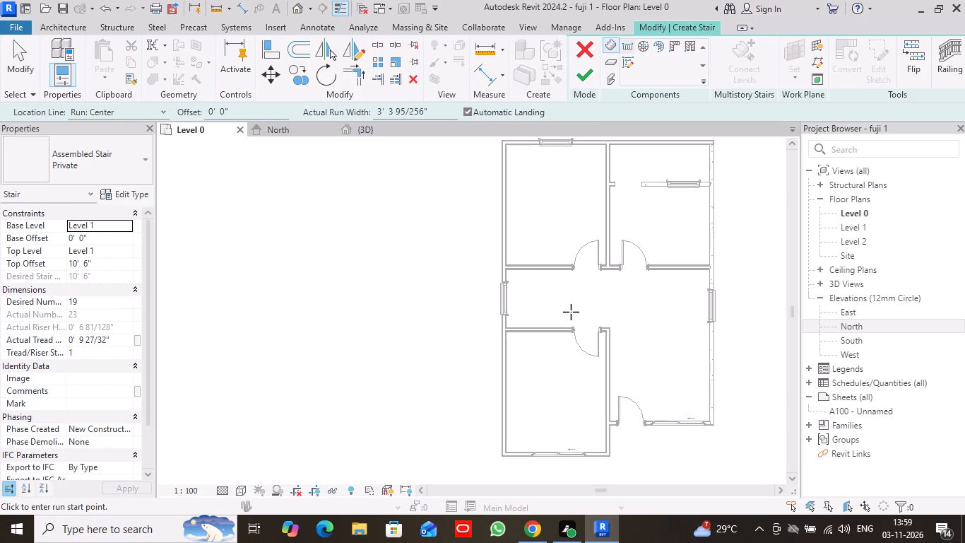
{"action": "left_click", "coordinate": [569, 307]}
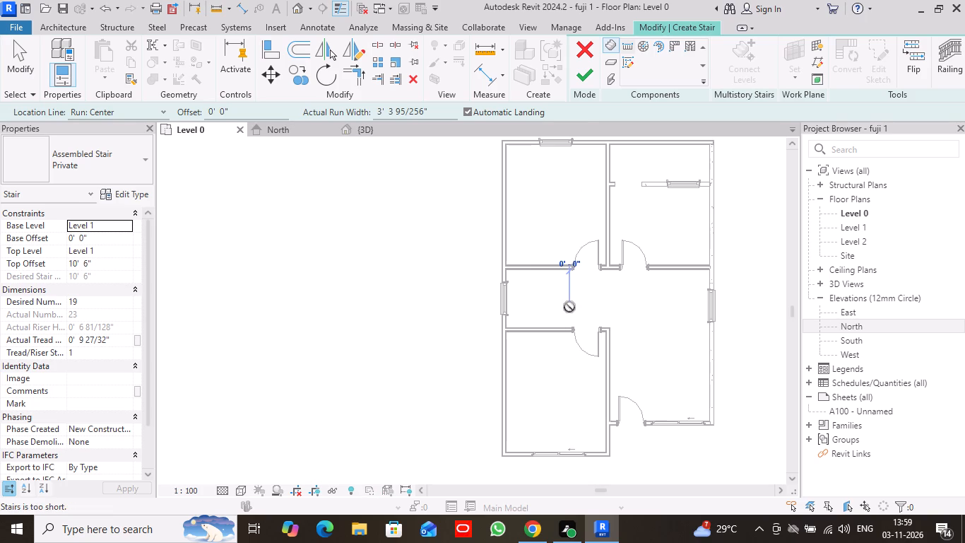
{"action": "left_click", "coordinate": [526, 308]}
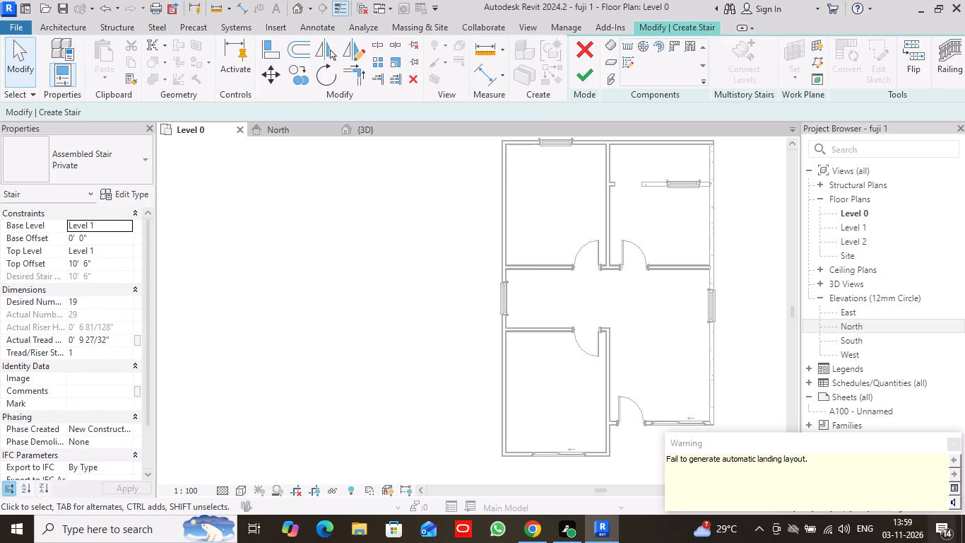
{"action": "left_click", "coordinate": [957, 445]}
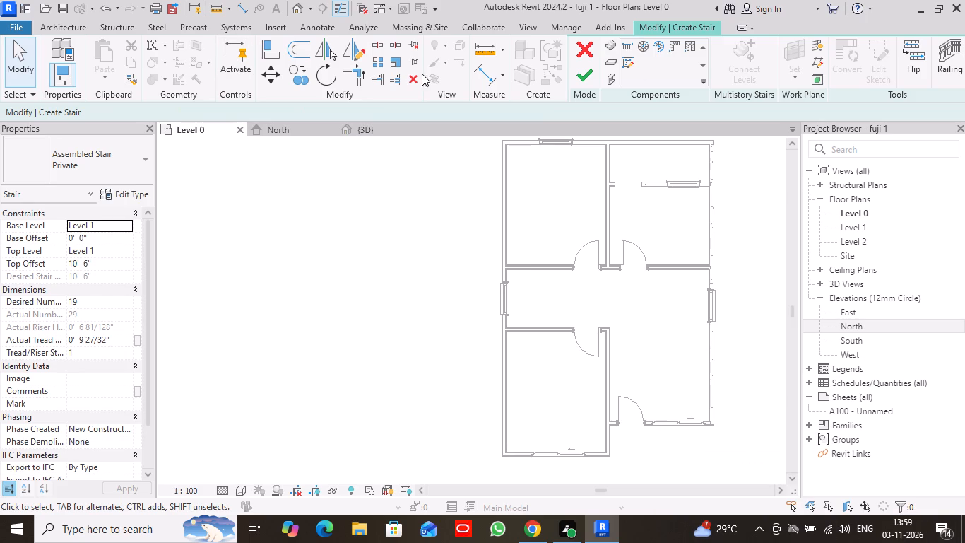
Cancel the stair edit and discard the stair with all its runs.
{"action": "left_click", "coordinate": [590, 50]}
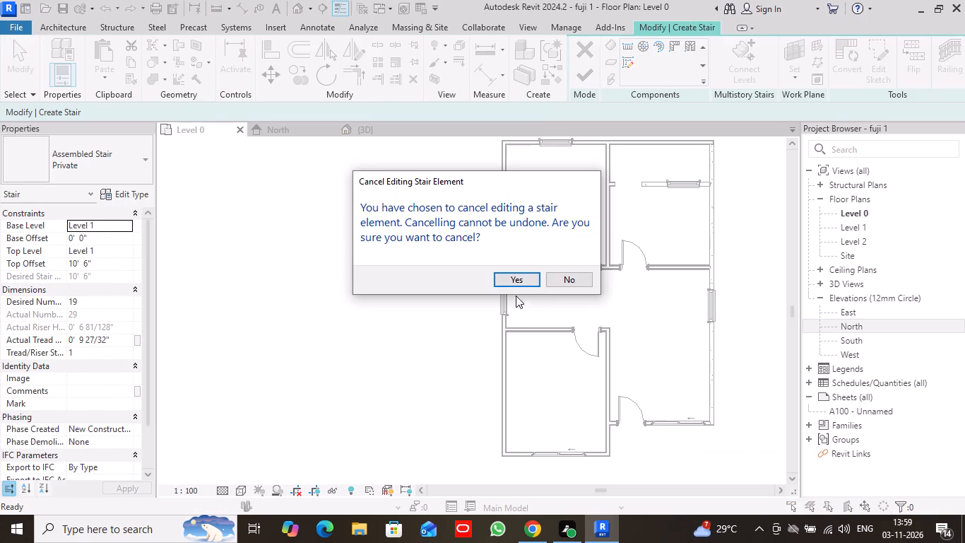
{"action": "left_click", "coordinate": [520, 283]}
Start a new stair from Level 0 to Level 1 with a six-riser run about 4' 1" long toward the hall's end window.
{"action": "scroll", "coordinate": [637, 326], "scroll_direction": "down", "scroll_amount": 3}
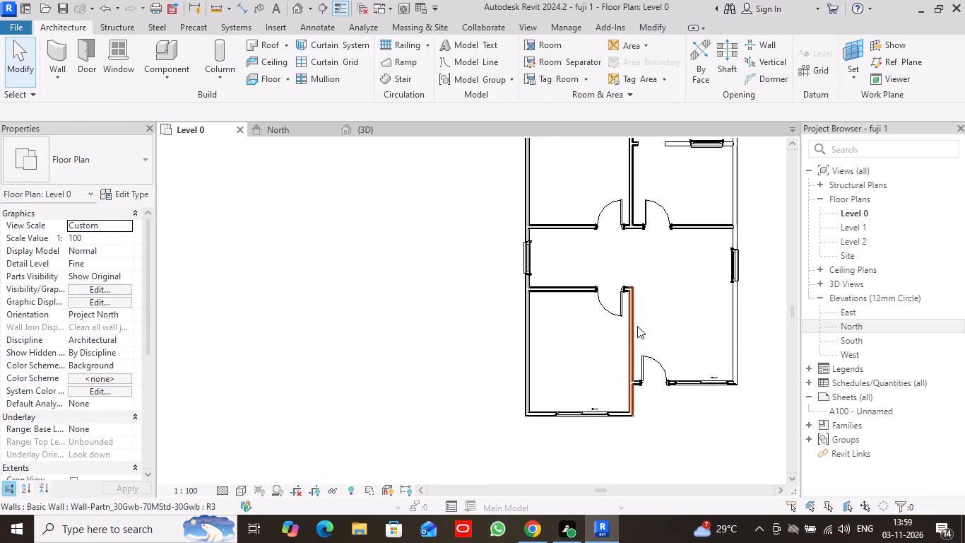
{"action": "middle_click_drag", "start_coordinate": [678, 236], "coordinate": [578, 263]}
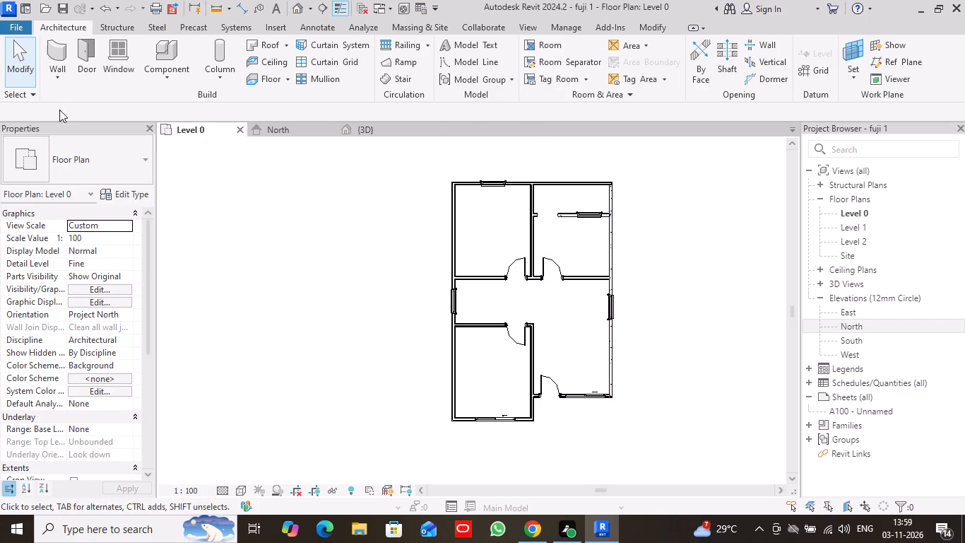
{"action": "left_click", "coordinate": [409, 77]}
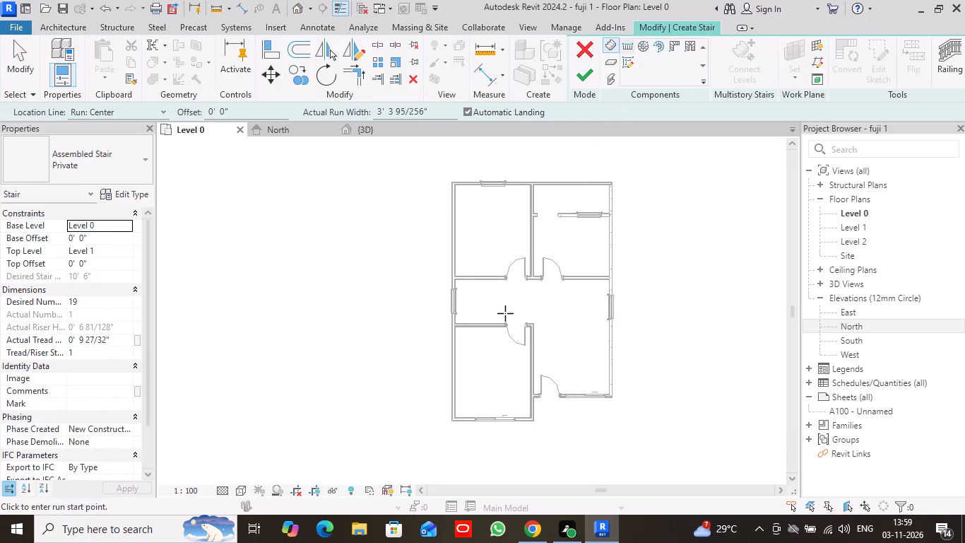
{"action": "scroll", "coordinate": [506, 313], "scroll_direction": "up", "scroll_amount": 5}
{"action": "scroll", "coordinate": [507, 310], "scroll_direction": "down", "scroll_amount": 1}
{"action": "scroll", "coordinate": [507, 310], "scroll_direction": "up", "scroll_amount": 2}
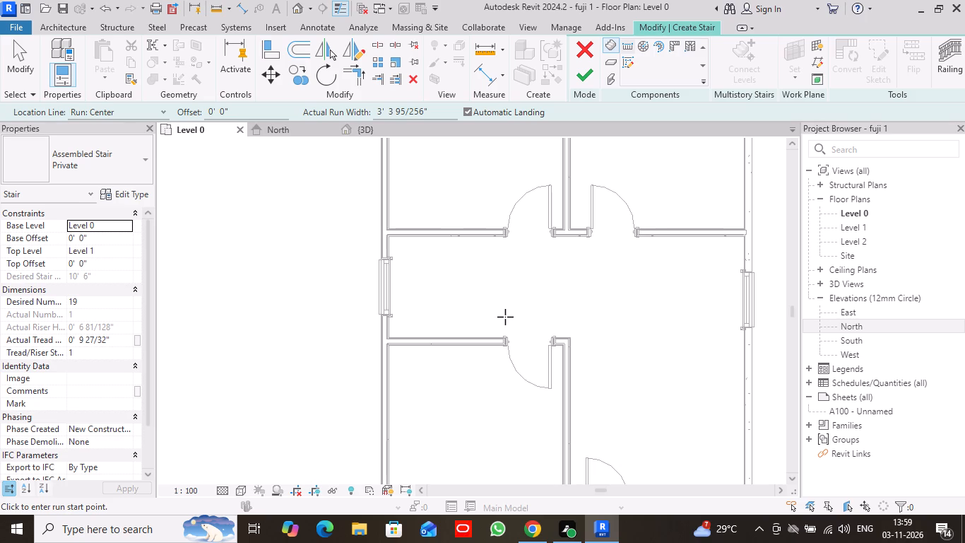
{"action": "left_click", "coordinate": [502, 319]}
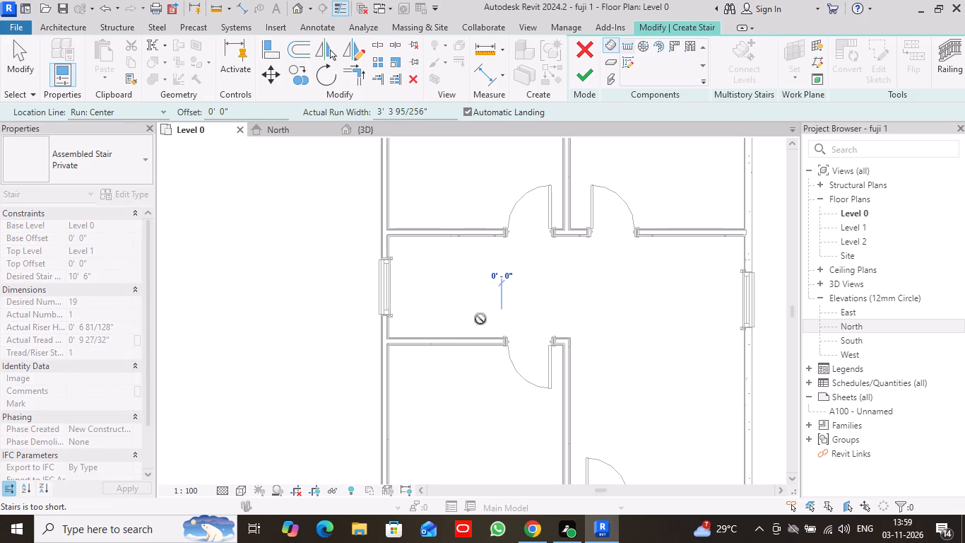
{"action": "left_click", "coordinate": [425, 317]}
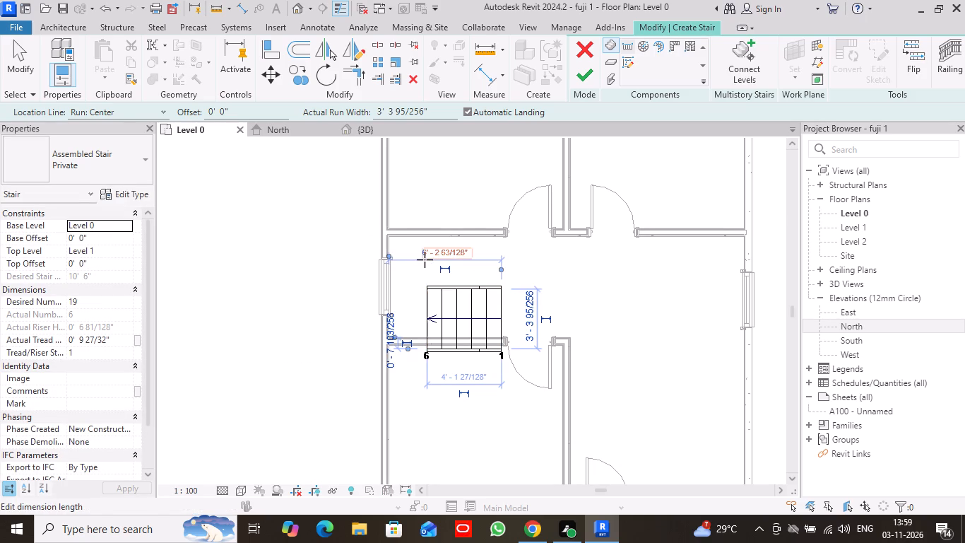
Add a six-riser return run about 4' 1" long along the hall's upper wall and finish the stair.
{"action": "left_click", "coordinate": [426, 264]}
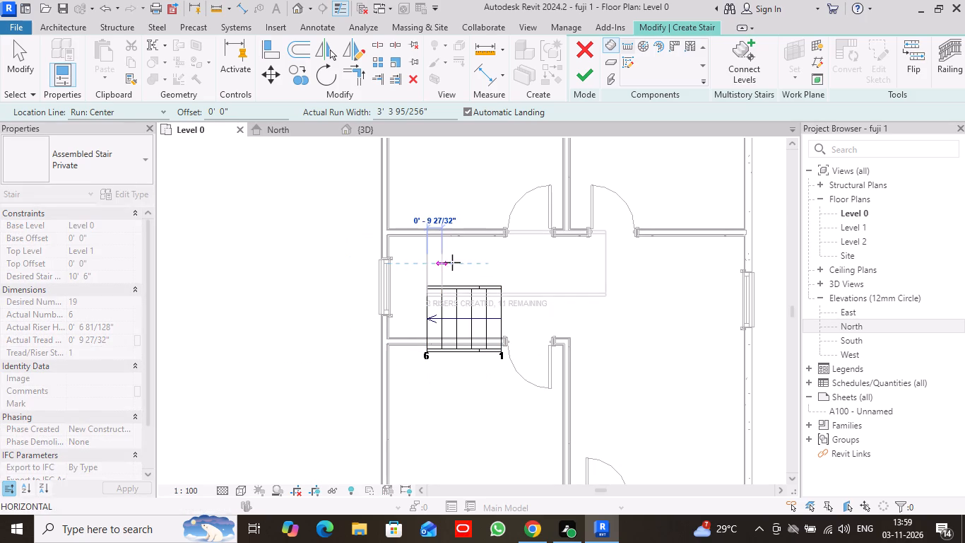
{"action": "left_click", "coordinate": [499, 260]}
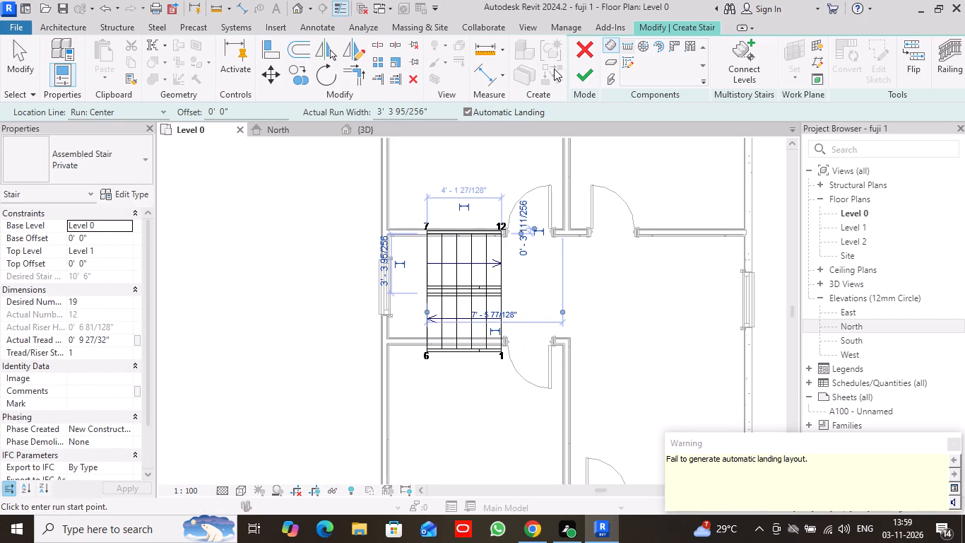
{"action": "left_click", "coordinate": [574, 70]}
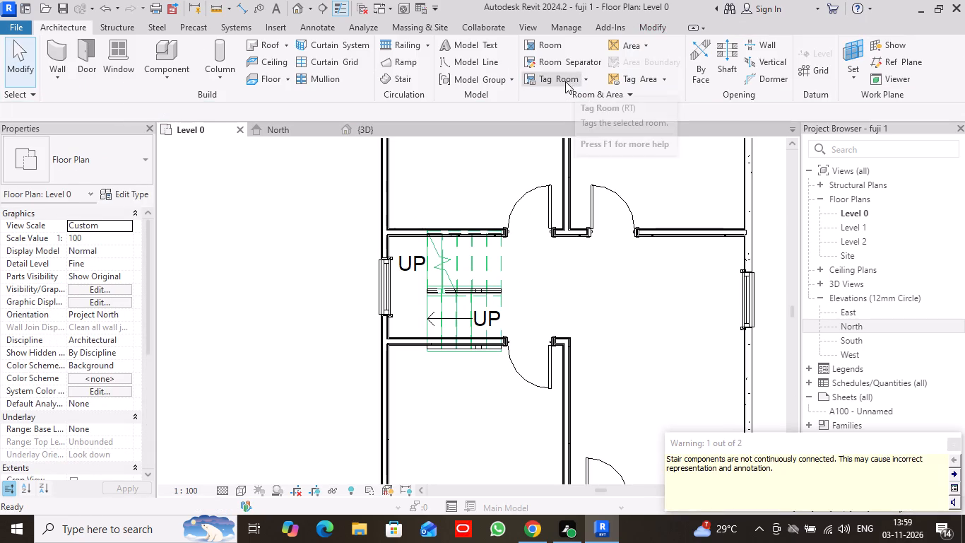
{"action": "left_click", "coordinate": [16, 56]}
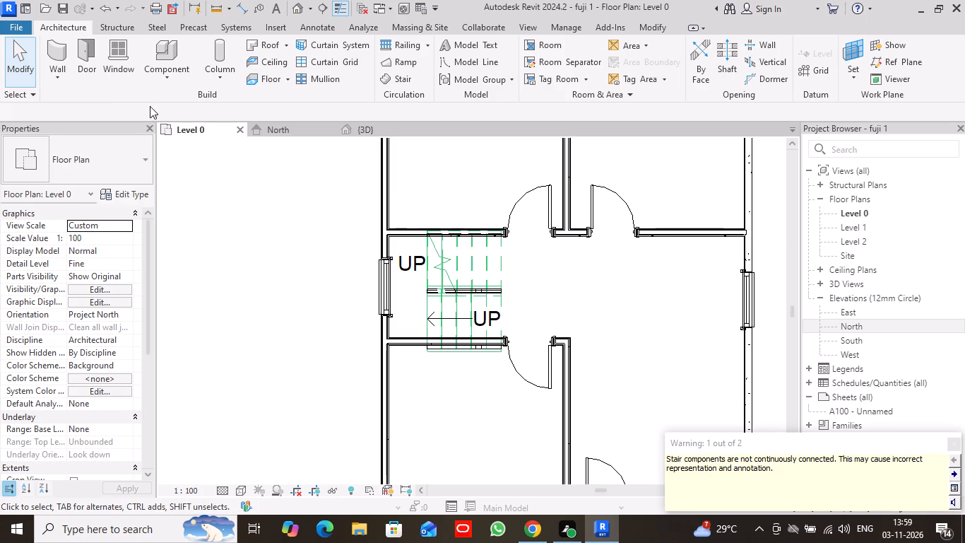
{"action": "left_click", "coordinate": [25, 66]}
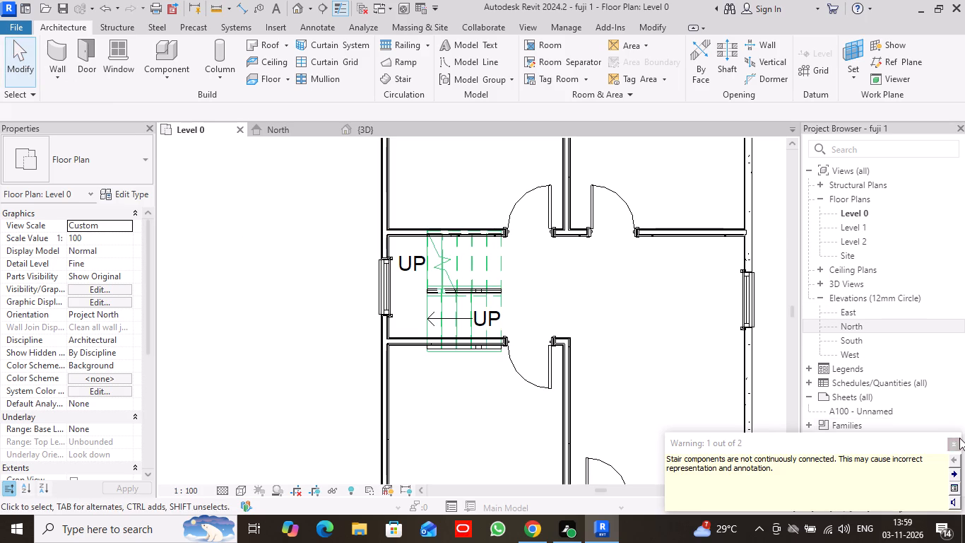
{"action": "left_click", "coordinate": [957, 438]}
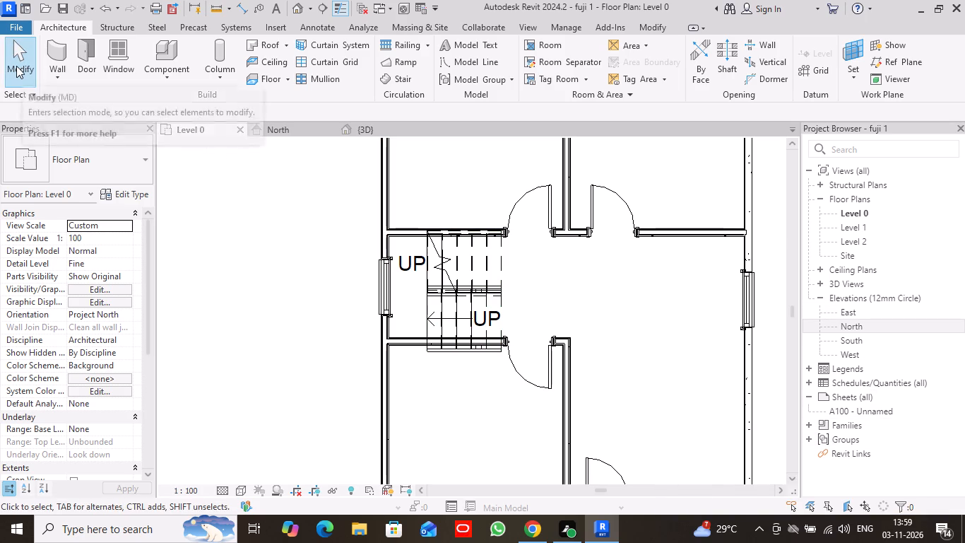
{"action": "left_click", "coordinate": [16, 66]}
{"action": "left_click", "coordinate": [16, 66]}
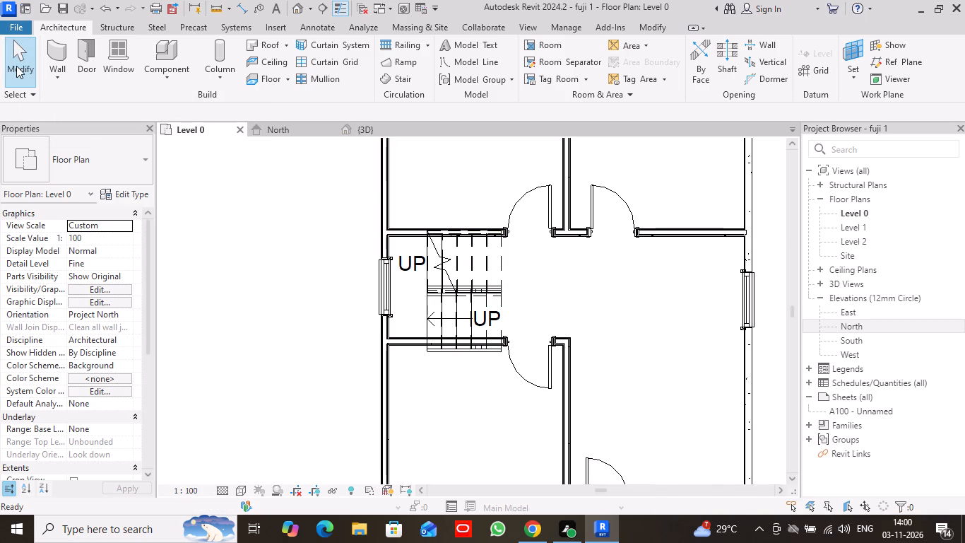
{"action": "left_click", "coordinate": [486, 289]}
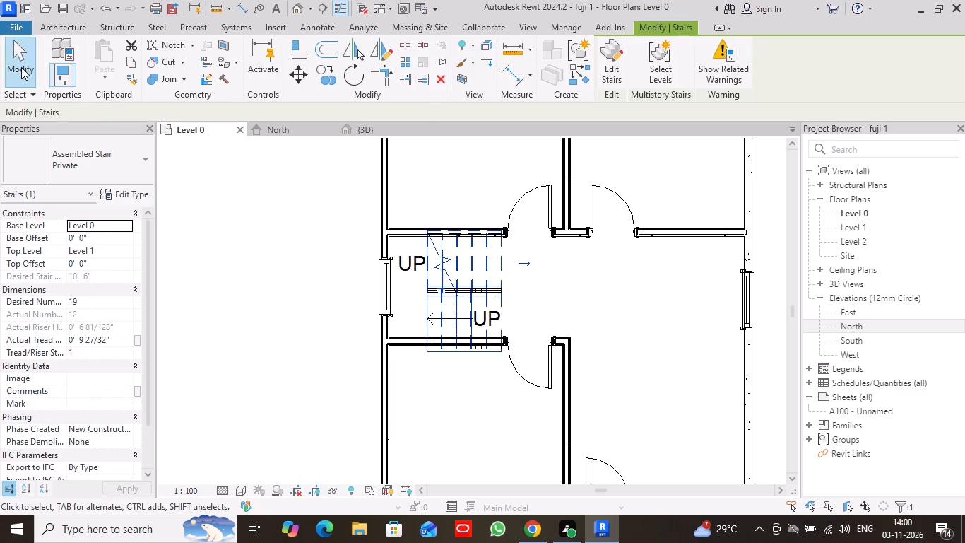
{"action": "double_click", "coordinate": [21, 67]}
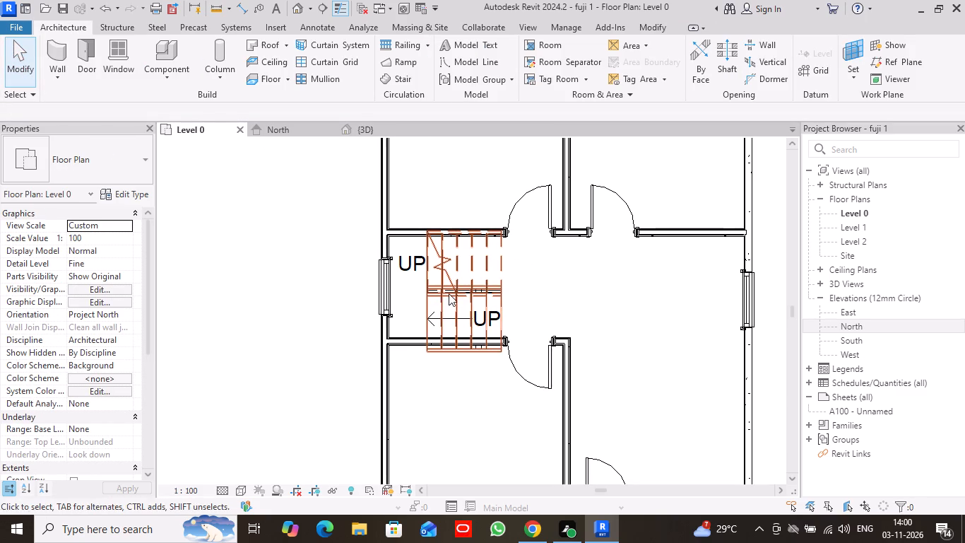
Edit the hall stair and narrow its upper run to about 2' 8 1/2", pulling in both the wall-side and inner edges.
{"action": "left_click", "coordinate": [449, 293]}
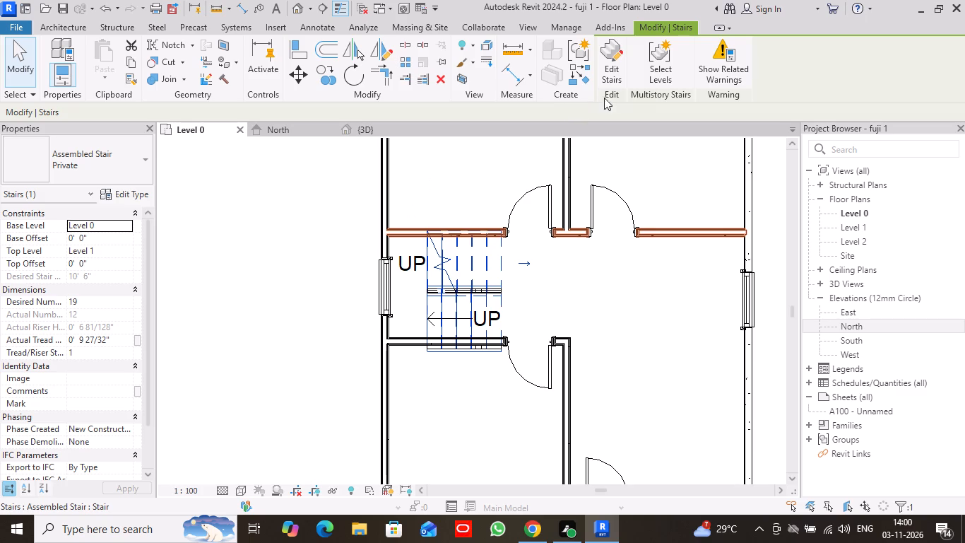
{"action": "left_click", "coordinate": [611, 67]}
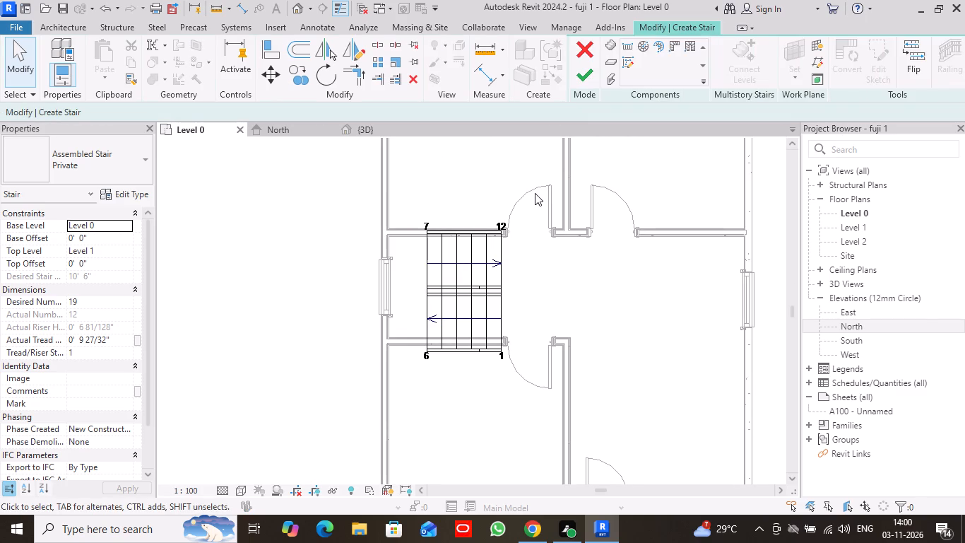
{"action": "left_click", "coordinate": [483, 266]}
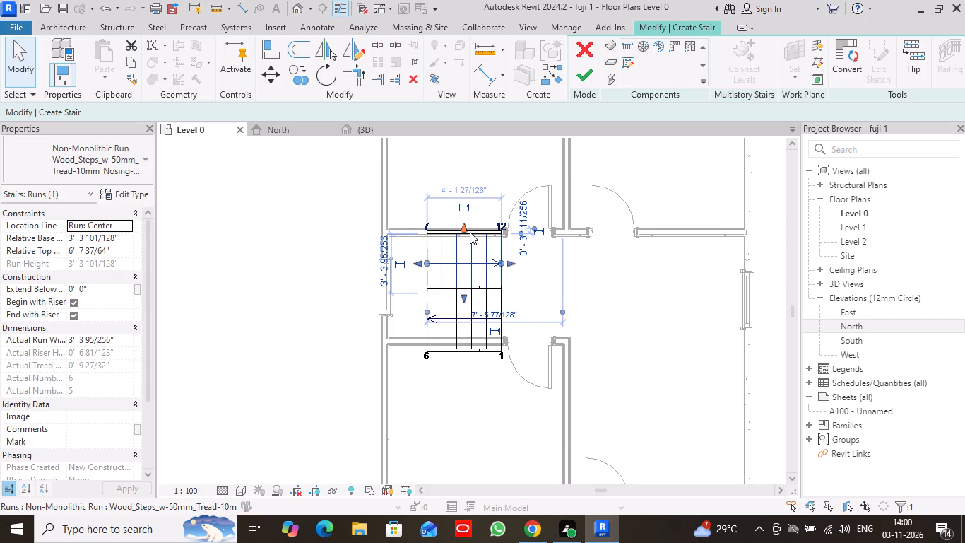
{"action": "scroll", "coordinate": [470, 232], "scroll_direction": "up", "scroll_amount": 10}
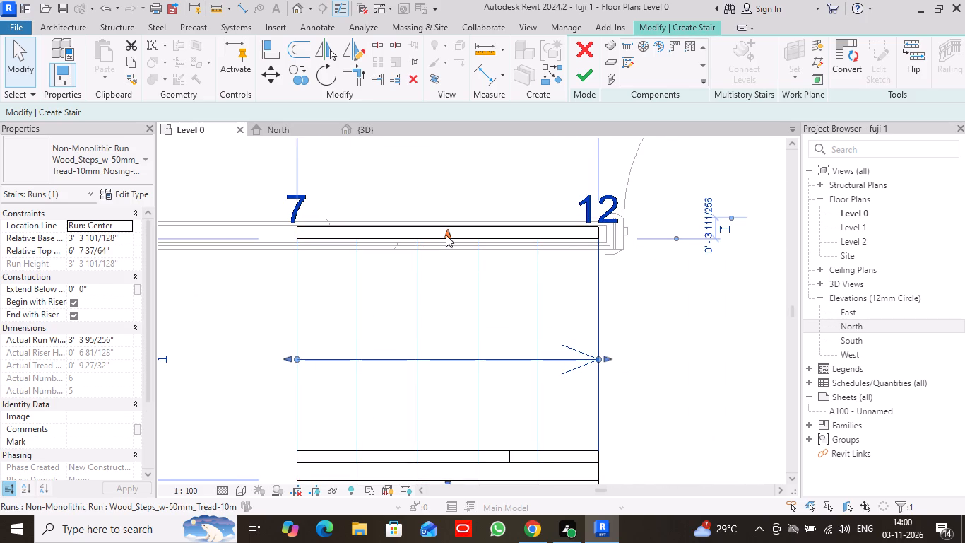
{"action": "left_click_drag", "start_coordinate": [446, 233], "coordinate": [447, 240]}
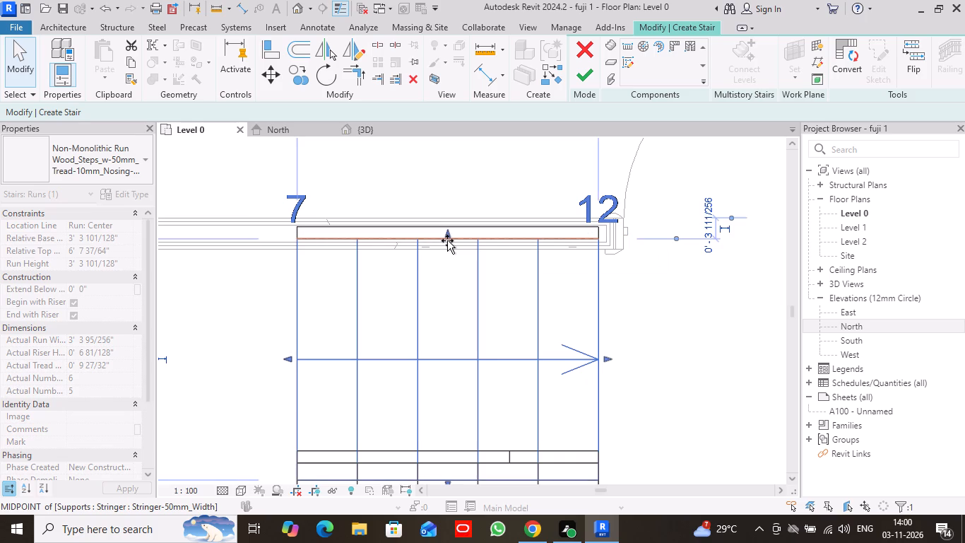
{"action": "left_click_drag", "start_coordinate": [447, 240], "coordinate": [446, 247]}
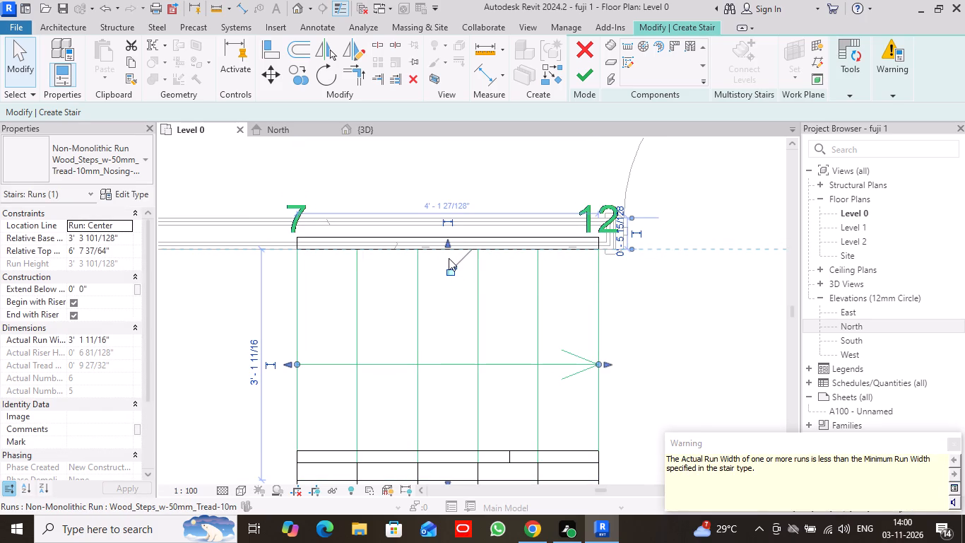
{"action": "scroll", "coordinate": [451, 320], "scroll_direction": "down", "scroll_amount": 3}
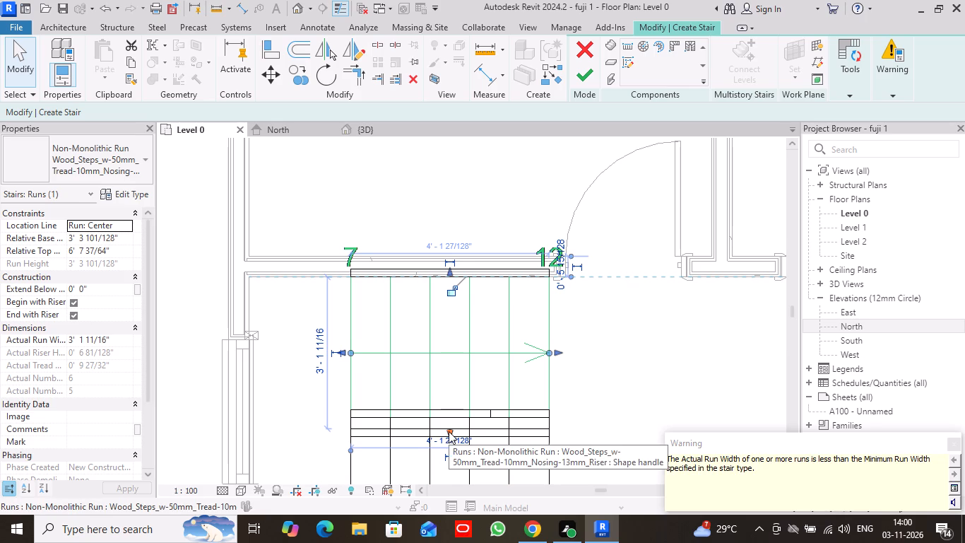
{"action": "left_click_drag", "start_coordinate": [449, 431], "coordinate": [448, 419]}
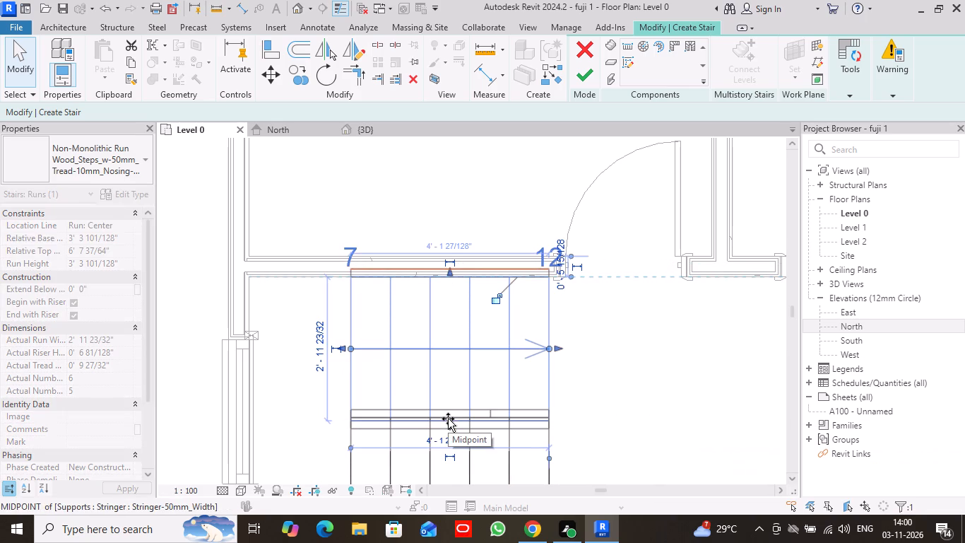
{"action": "left_click_drag", "start_coordinate": [448, 419], "coordinate": [448, 407]}
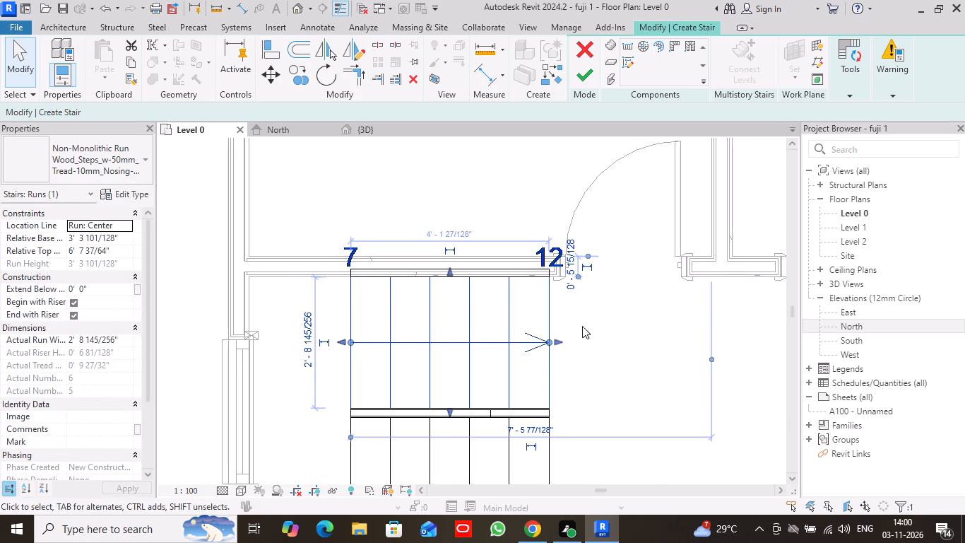
Narrow the stair's lower run to about 2' 8" by pulling its outer edge to the lower hall wall's face.
{"action": "scroll", "coordinate": [592, 384], "scroll_direction": "down", "scroll_amount": 3}
{"action": "middle_click_drag", "start_coordinate": [584, 454], "coordinate": [555, 331]}
{"action": "left_click", "coordinate": [470, 398]}
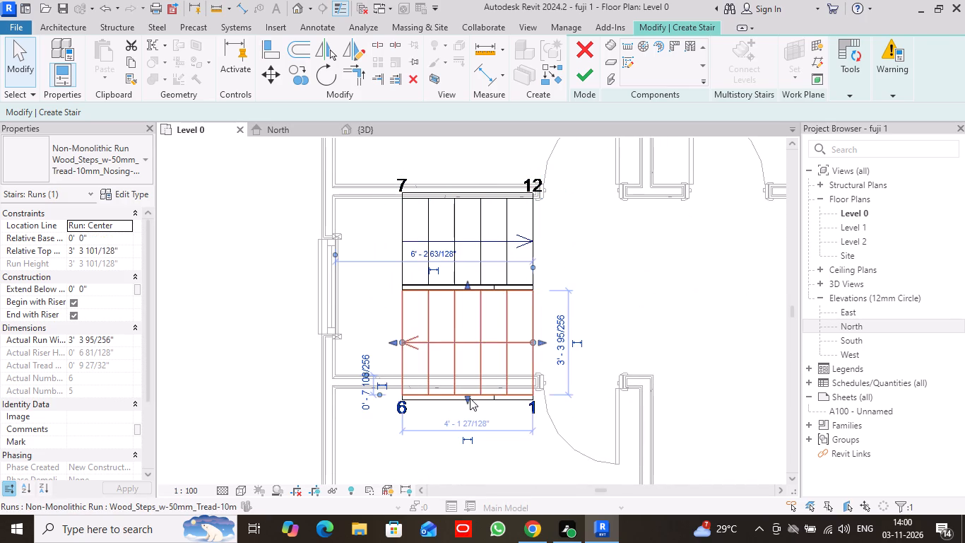
{"action": "left_click_drag", "start_coordinate": [466, 397], "coordinate": [468, 368]}
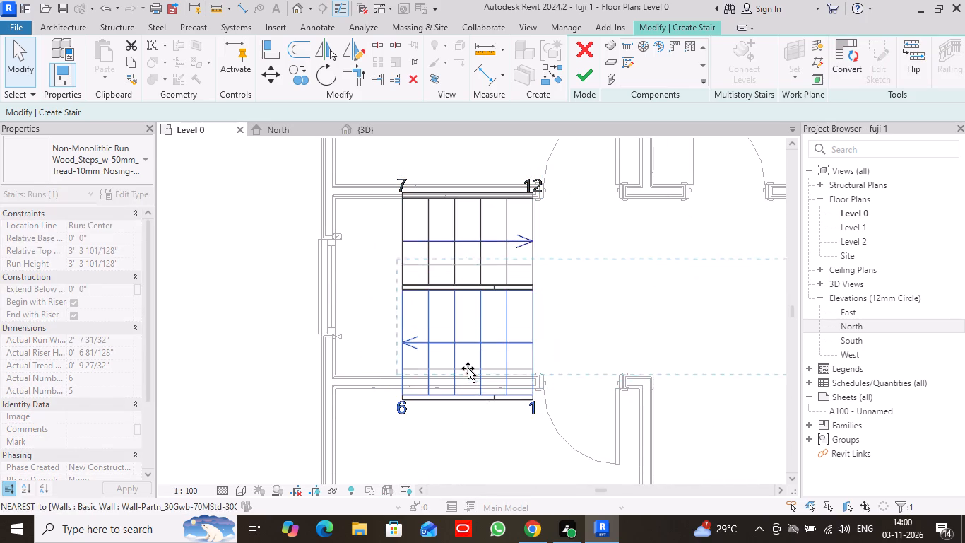
{"action": "left_click_drag", "start_coordinate": [468, 368], "coordinate": [468, 370]}
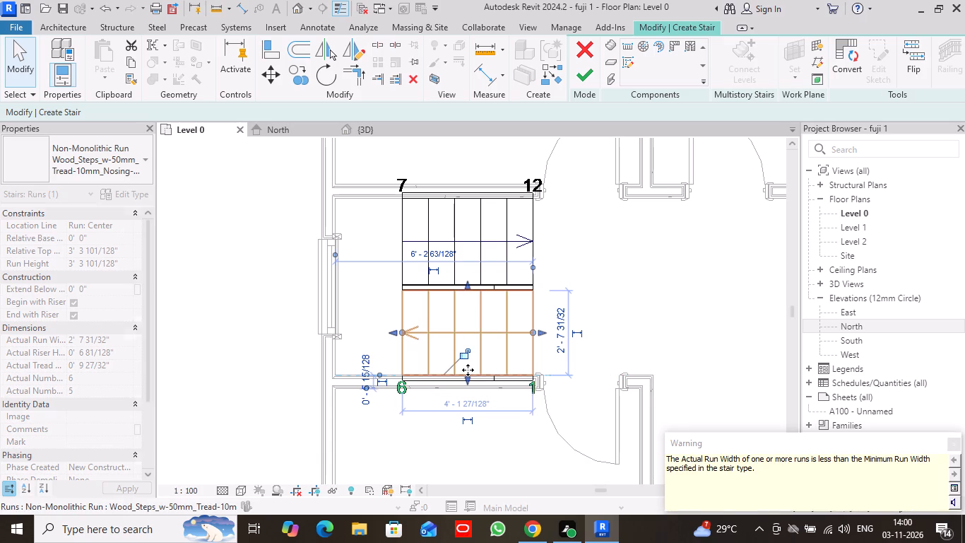
{"action": "left_click", "coordinate": [952, 443]}
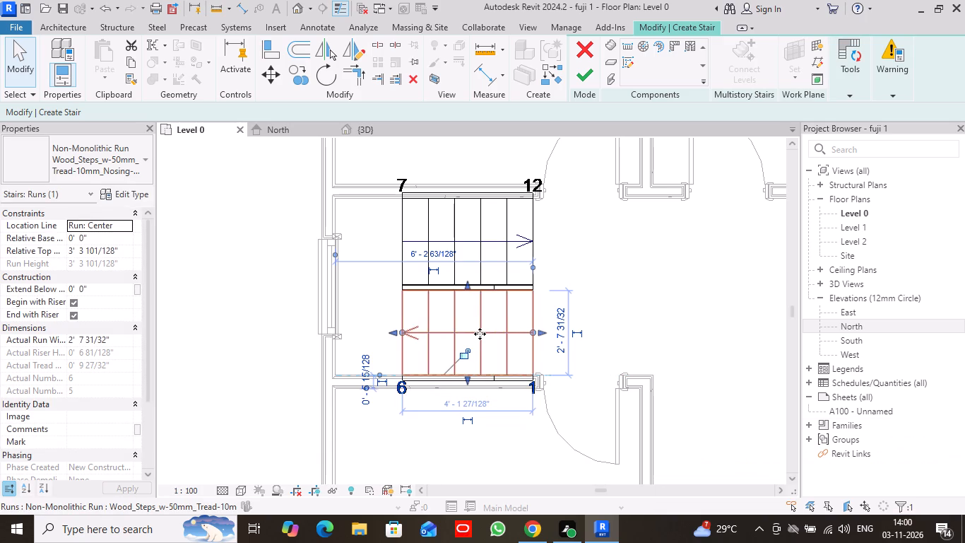
Narrow the upper run to about 2' 6 1/2" so its outer stringer sits inside the upper hall wall.
{"action": "scroll", "coordinate": [483, 333], "scroll_direction": "down", "scroll_amount": 2}
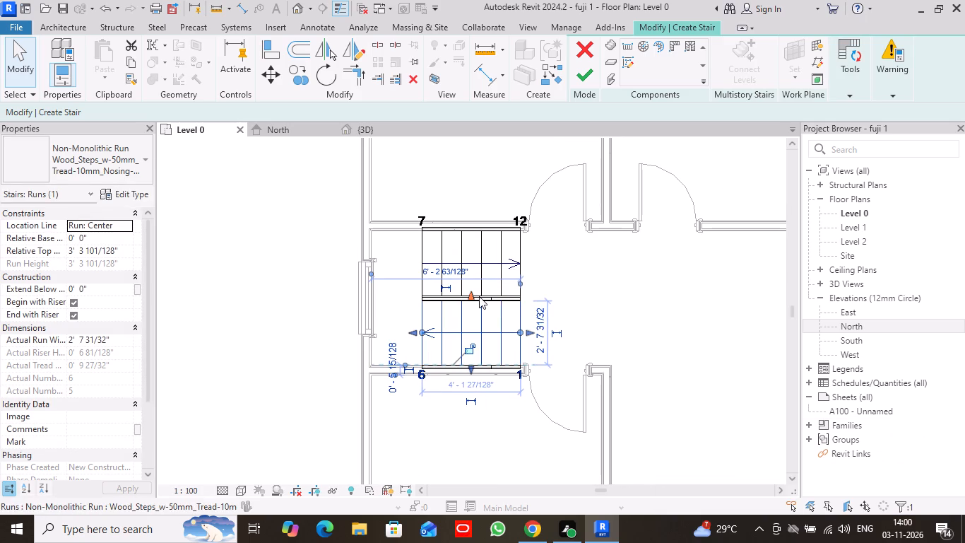
{"action": "scroll", "coordinate": [512, 255], "scroll_direction": "up", "scroll_amount": 9}
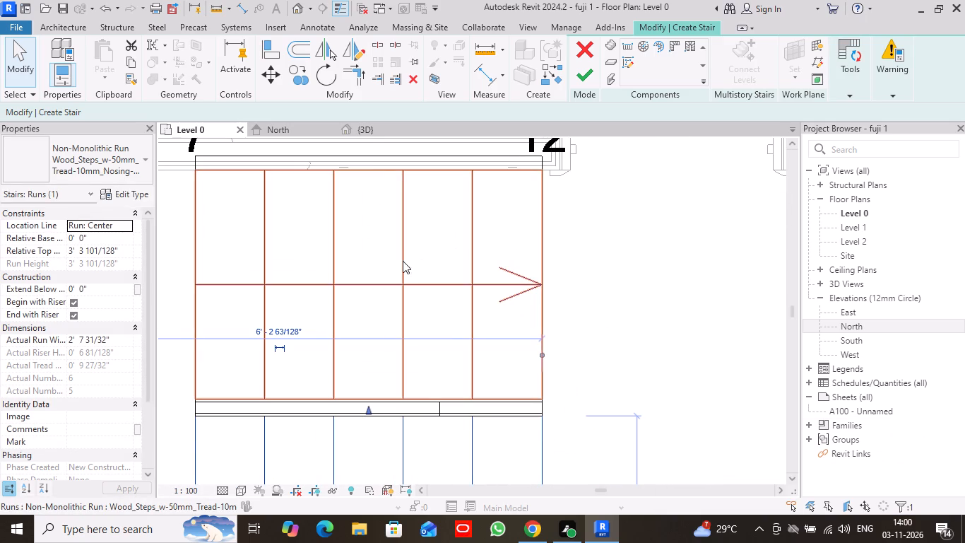
{"action": "left_click", "coordinate": [403, 261]}
{"action": "left_click_drag", "start_coordinate": [368, 164], "coordinate": [368, 181]}
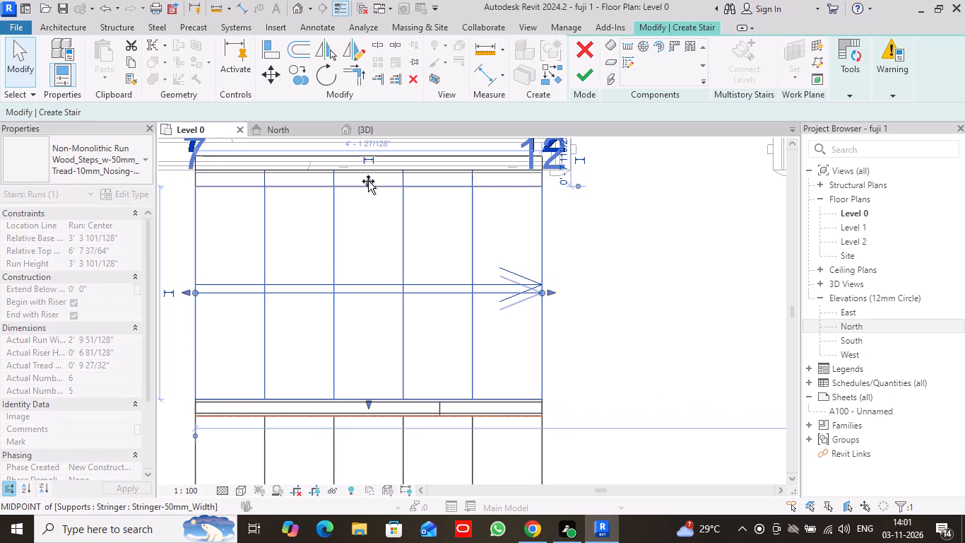
{"action": "left_click_drag", "start_coordinate": [368, 181], "coordinate": [368, 179]}
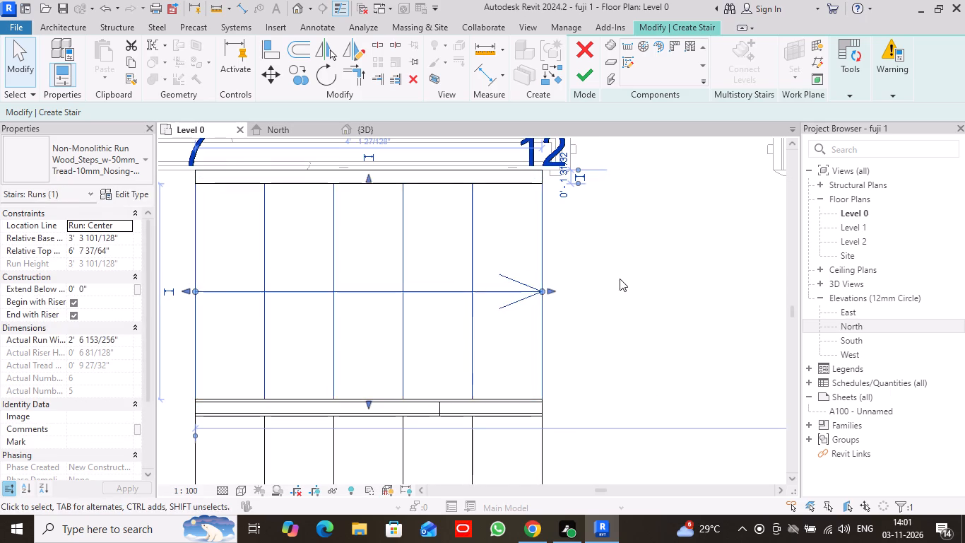
{"action": "scroll", "coordinate": [620, 279], "scroll_direction": "down", "scroll_amount": 3}
{"action": "left_click", "coordinate": [615, 286]}
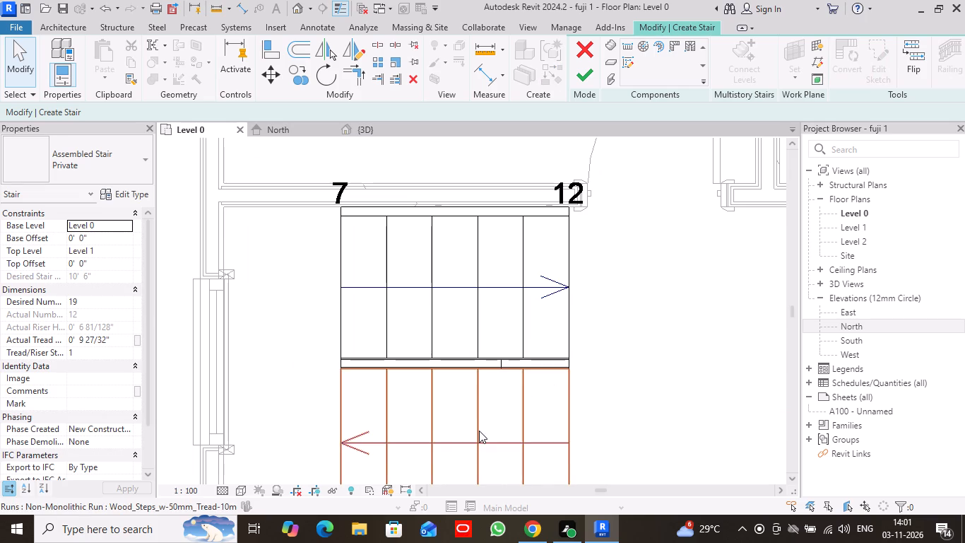
Narrow the lower run to 2' 6" so its outer stringer sits inside the lower hall wall, and finish the stair edit.
{"action": "middle_click_drag", "start_coordinate": [479, 431], "coordinate": [477, 222]}
{"action": "left_click", "coordinate": [477, 254]}
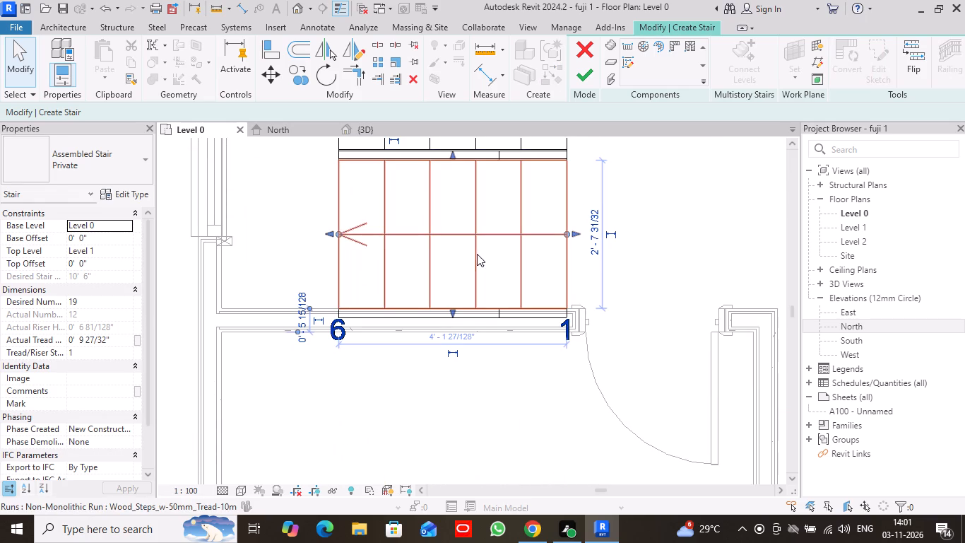
{"action": "left_click_drag", "start_coordinate": [451, 310], "coordinate": [454, 301]}
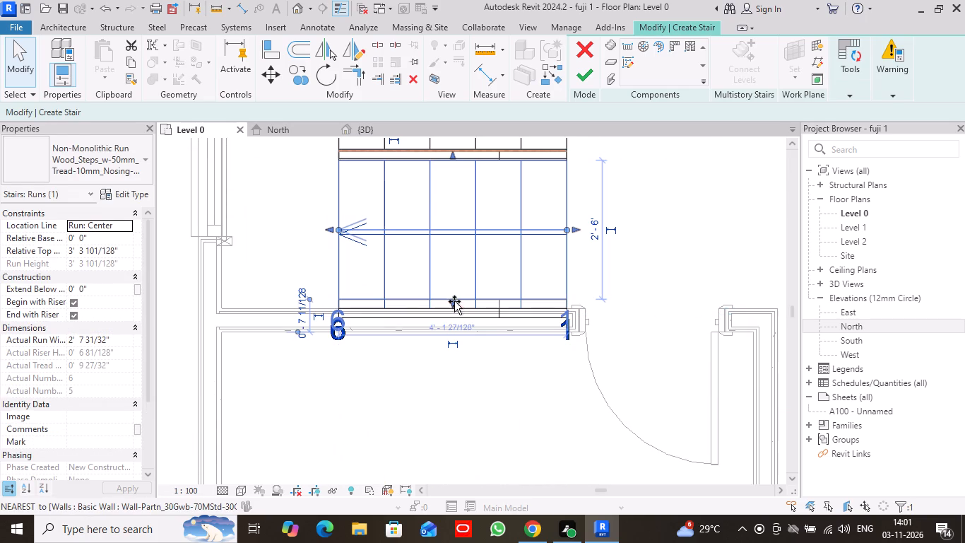
{"action": "left_click_drag", "start_coordinate": [454, 301], "coordinate": [454, 300]}
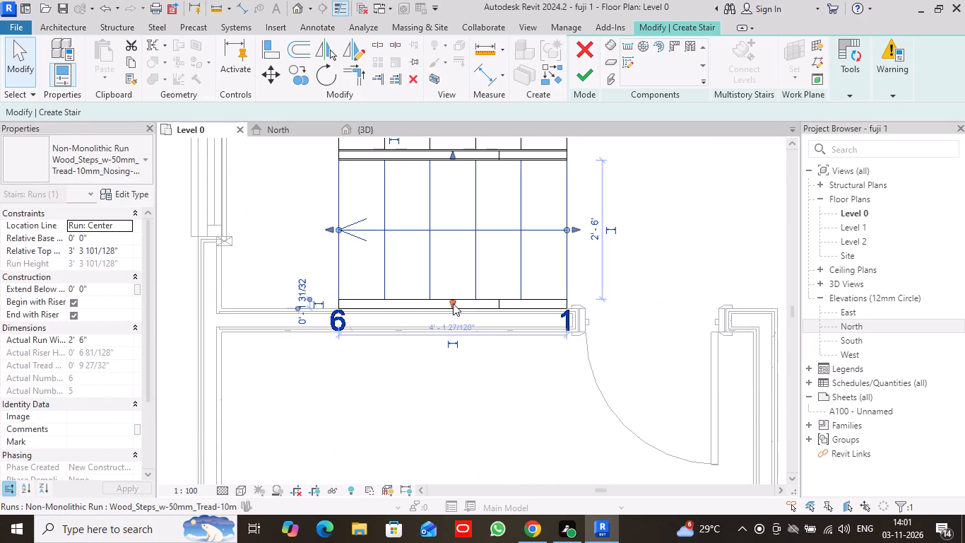
{"action": "scroll", "coordinate": [423, 376], "scroll_direction": "down", "scroll_amount": 3}
{"action": "left_click", "coordinate": [612, 228]}
{"action": "scroll", "coordinate": [603, 205], "scroll_direction": "down", "scroll_amount": 2}
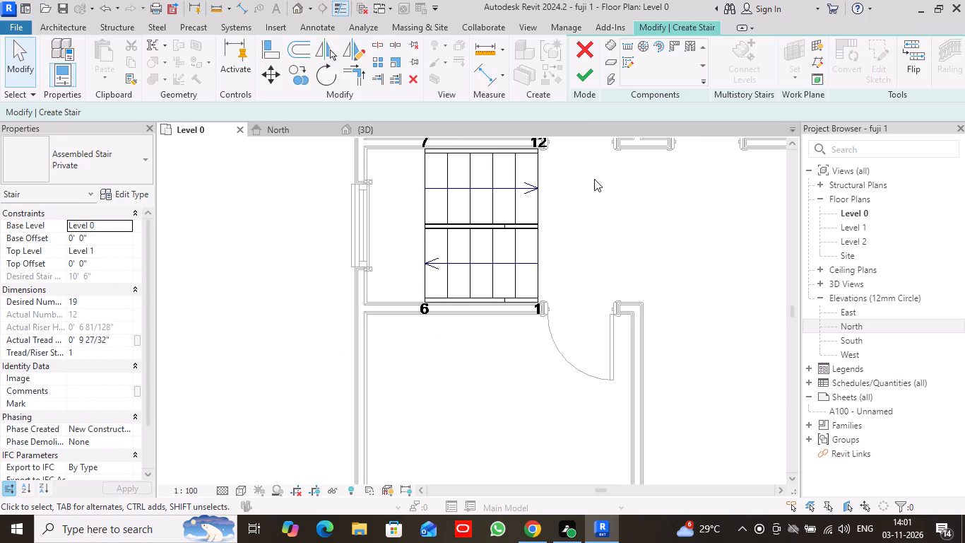
{"action": "left_click", "coordinate": [586, 69]}
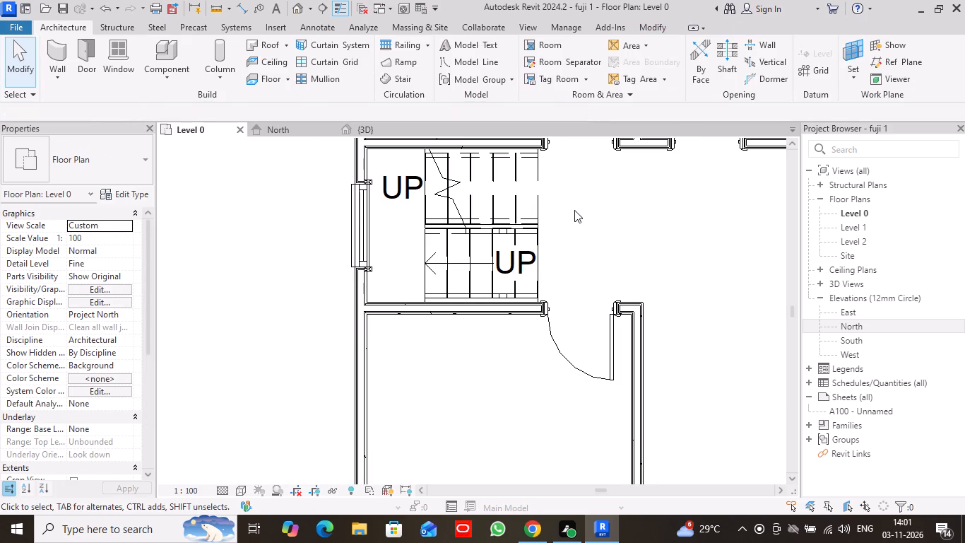
Examine the hall stair in the 3D view from the front, from above and at an angle.
{"action": "scroll", "coordinate": [574, 210], "scroll_direction": "down", "scroll_amount": 2}
{"action": "left_click", "coordinate": [387, 131]}
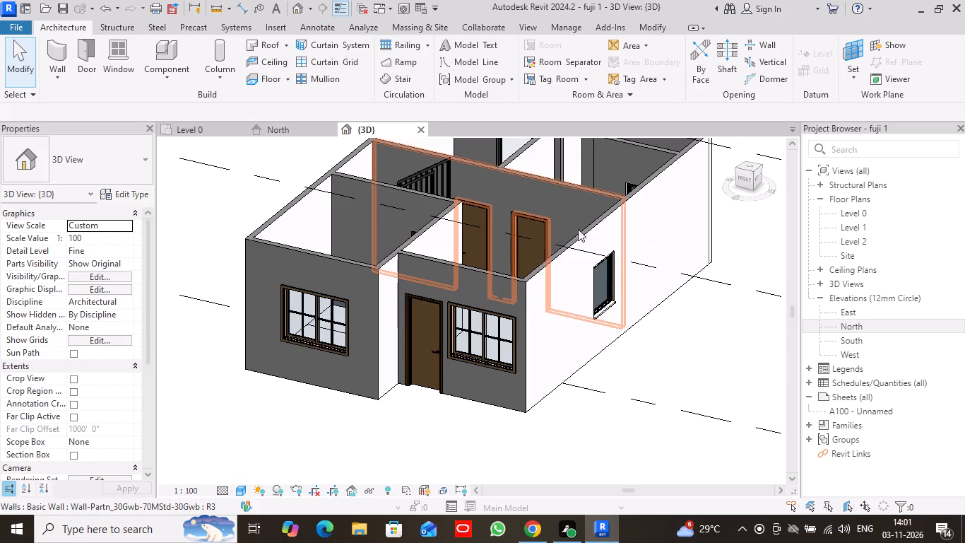
{"action": "left_click", "coordinate": [747, 178]}
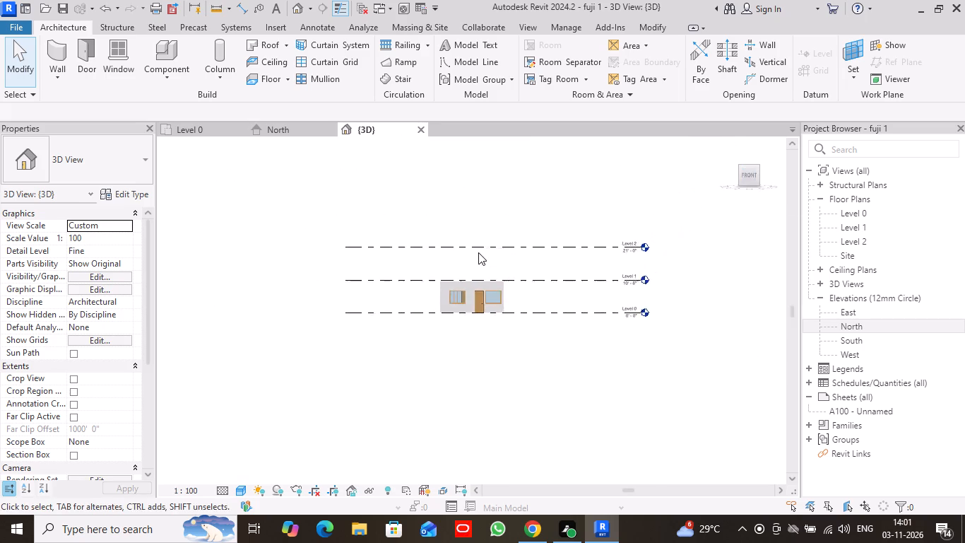
{"action": "scroll", "coordinate": [444, 310], "scroll_direction": "up", "scroll_amount": 10}
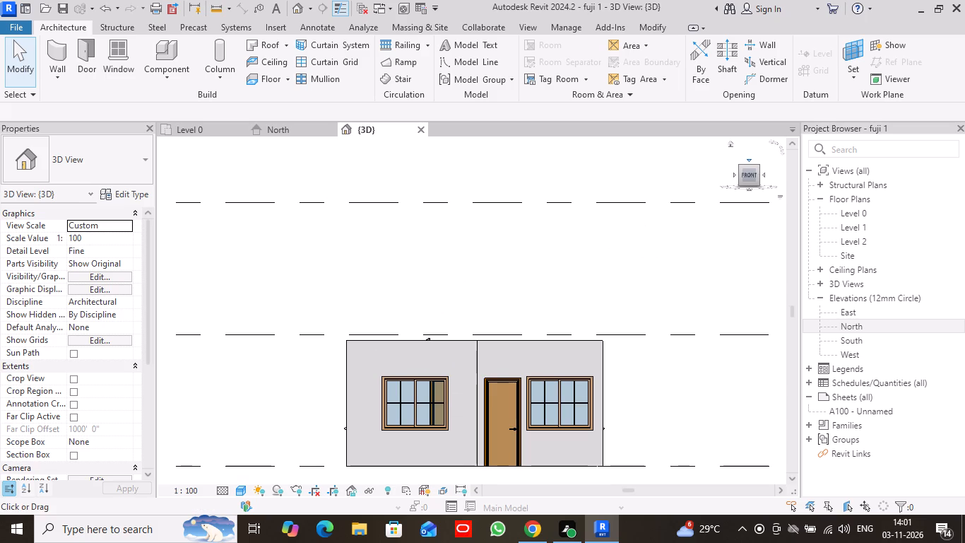
{"action": "left_click", "coordinate": [747, 160]}
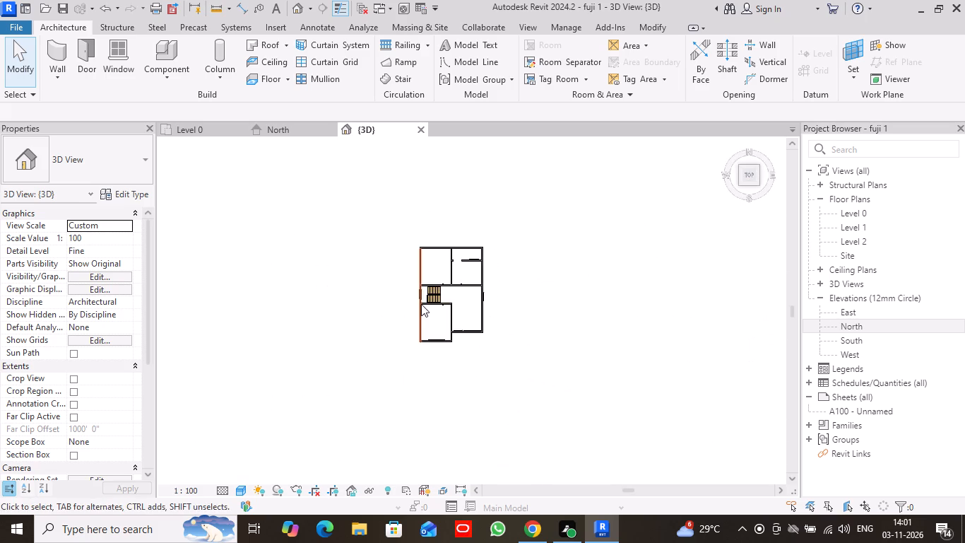
{"action": "scroll", "coordinate": [421, 304], "scroll_direction": "up", "scroll_amount": 7}
{"action": "scroll", "coordinate": [443, 269], "scroll_direction": "down", "scroll_amount": 1}
{"action": "scroll", "coordinate": [443, 269], "scroll_direction": "up", "scroll_amount": 11}
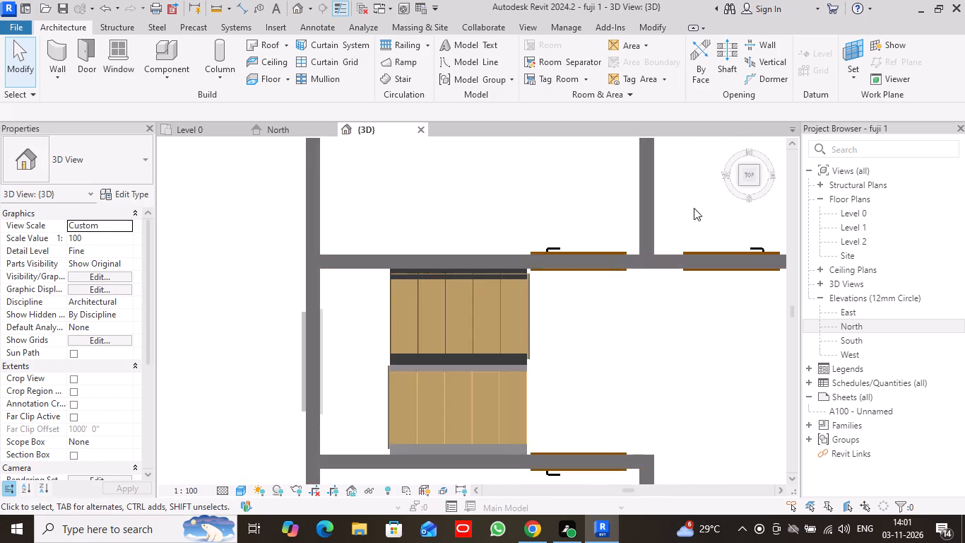
{"action": "left_click_drag", "start_coordinate": [757, 183], "coordinate": [738, 170]}
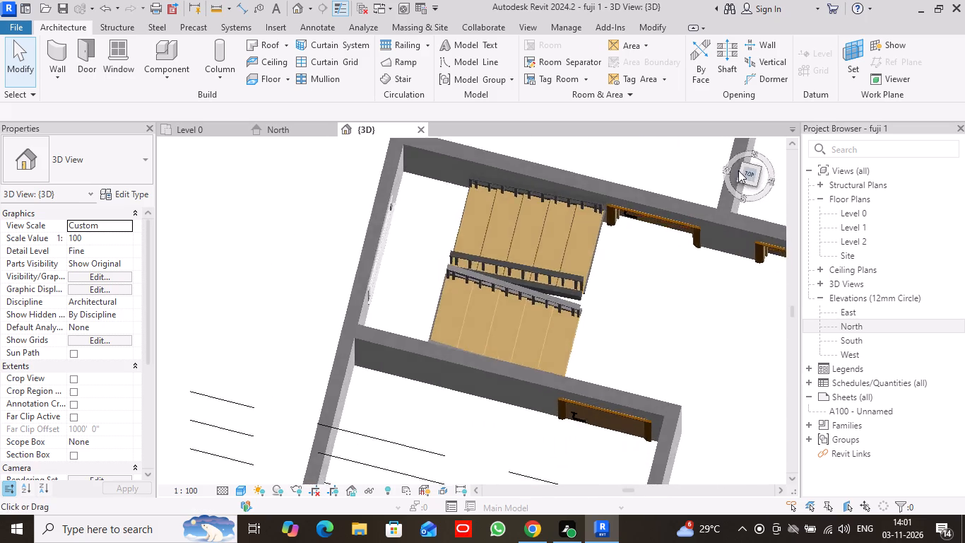
{"action": "left_click_drag", "start_coordinate": [738, 170], "coordinate": [726, 169]}
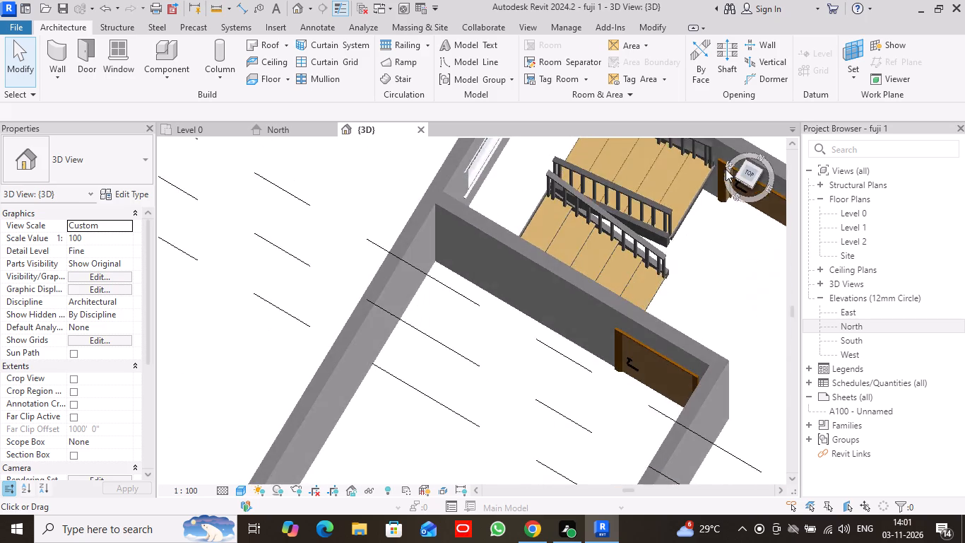
{"action": "left_click_drag", "start_coordinate": [726, 169], "coordinate": [665, 163]}
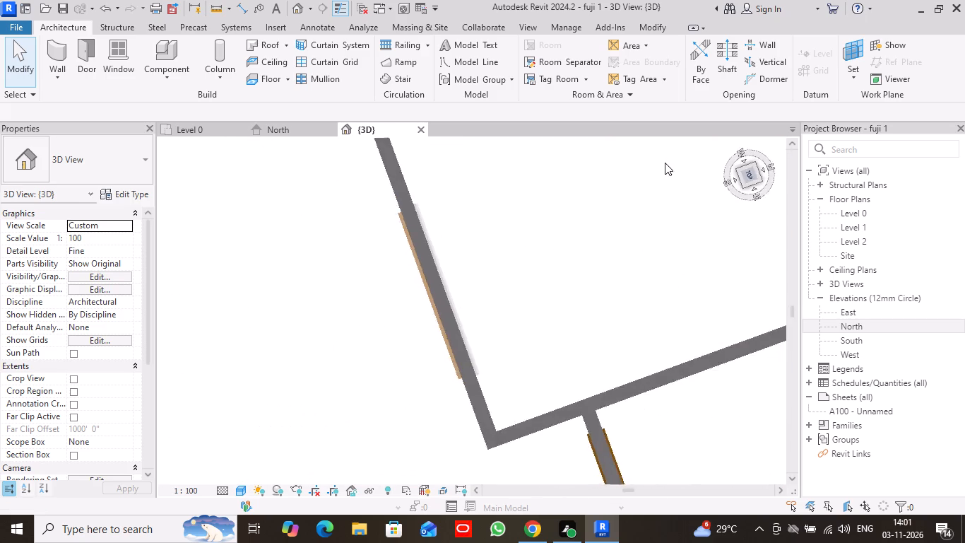
{"action": "left_click_drag", "start_coordinate": [665, 163], "coordinate": [668, 167]}
{"action": "scroll", "coordinate": [757, 183], "scroll_direction": "down", "scroll_amount": 10}
{"action": "middle_click_drag", "start_coordinate": [730, 211], "coordinate": [722, 216]}
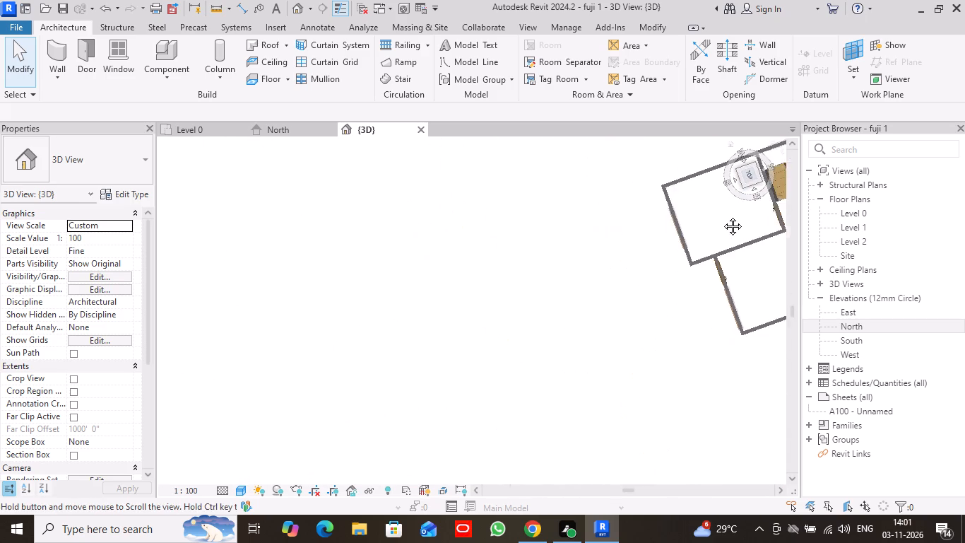
{"action": "middle_click_drag", "start_coordinate": [722, 216], "coordinate": [605, 241]}
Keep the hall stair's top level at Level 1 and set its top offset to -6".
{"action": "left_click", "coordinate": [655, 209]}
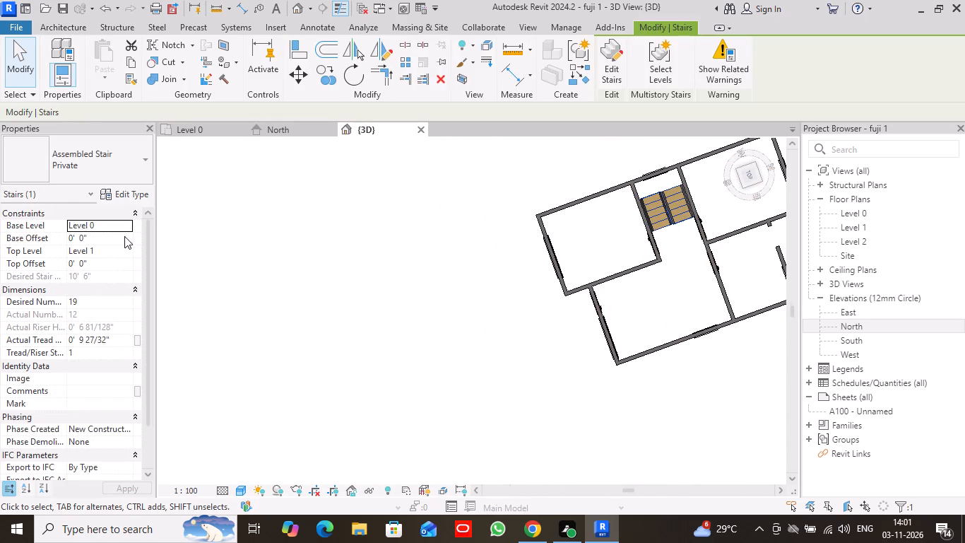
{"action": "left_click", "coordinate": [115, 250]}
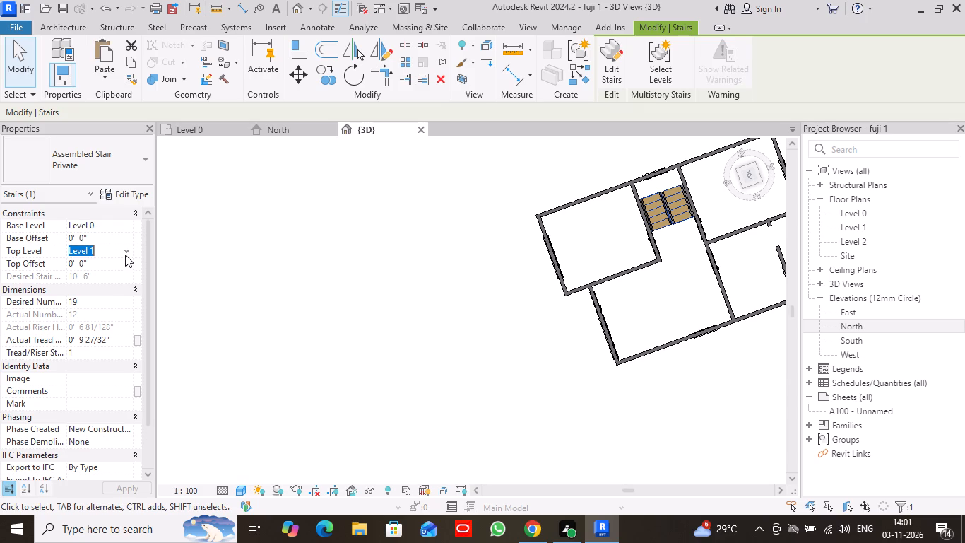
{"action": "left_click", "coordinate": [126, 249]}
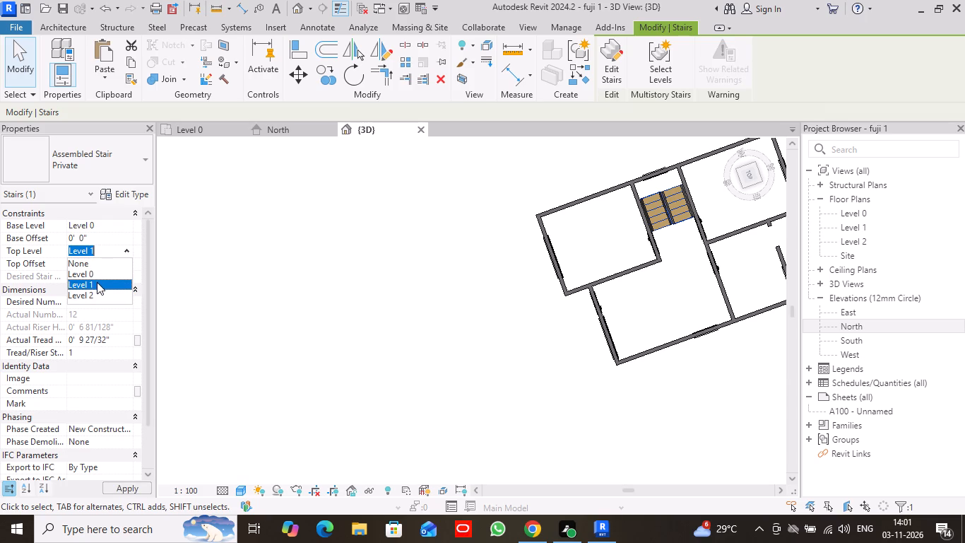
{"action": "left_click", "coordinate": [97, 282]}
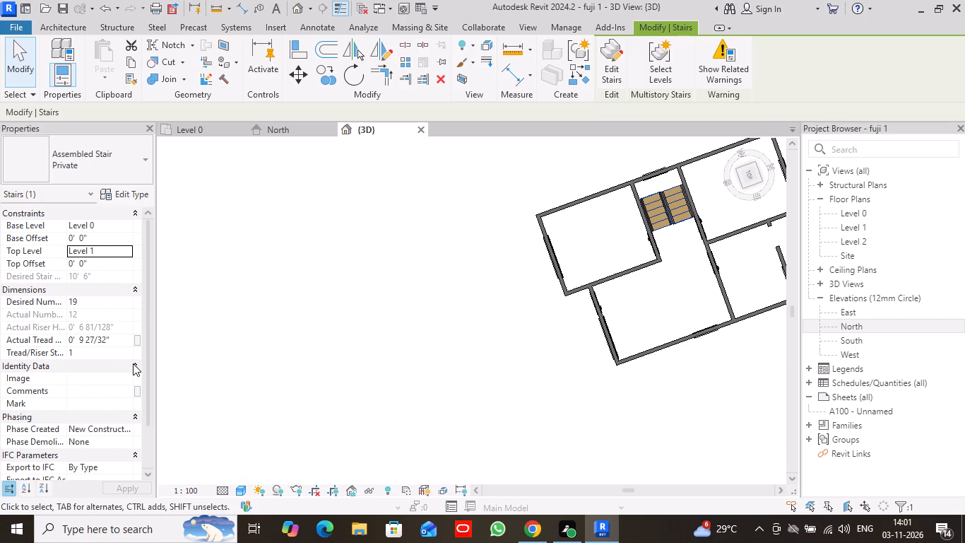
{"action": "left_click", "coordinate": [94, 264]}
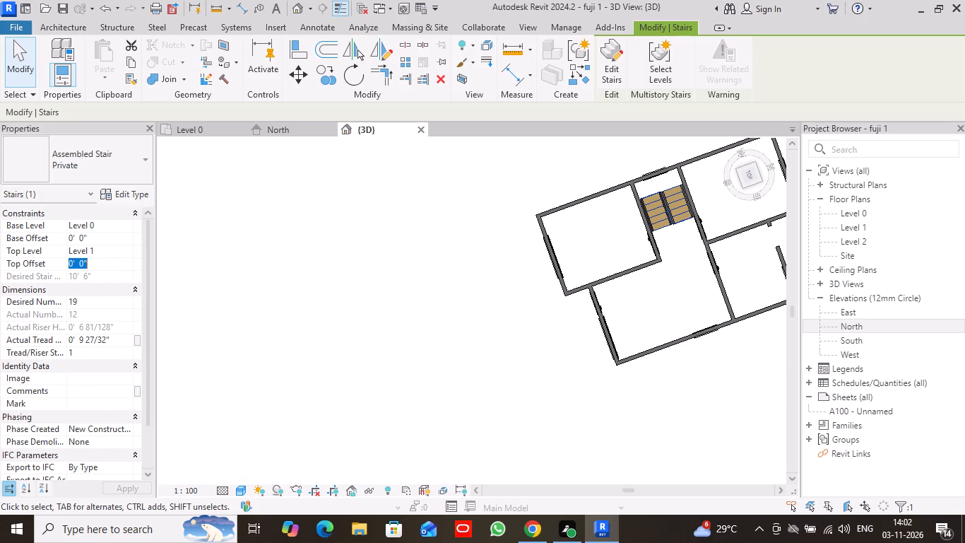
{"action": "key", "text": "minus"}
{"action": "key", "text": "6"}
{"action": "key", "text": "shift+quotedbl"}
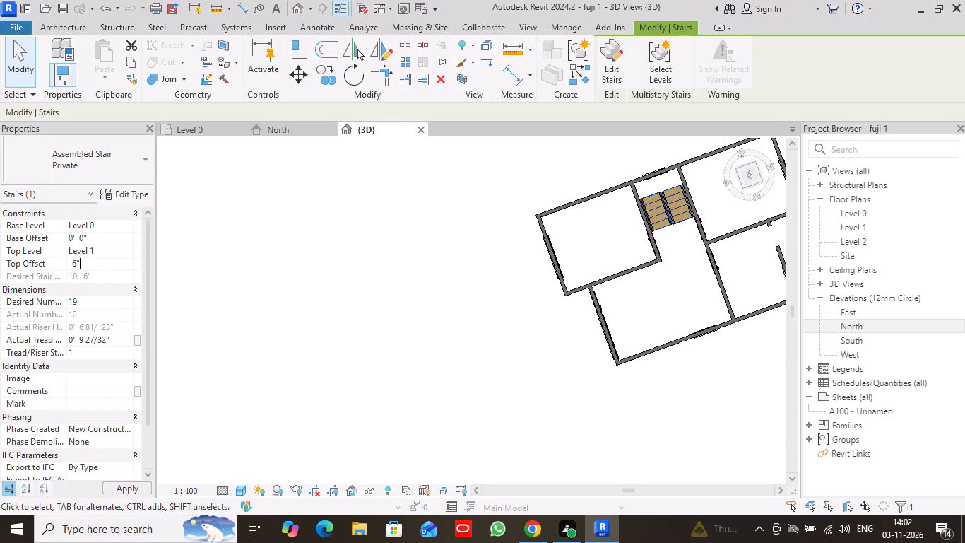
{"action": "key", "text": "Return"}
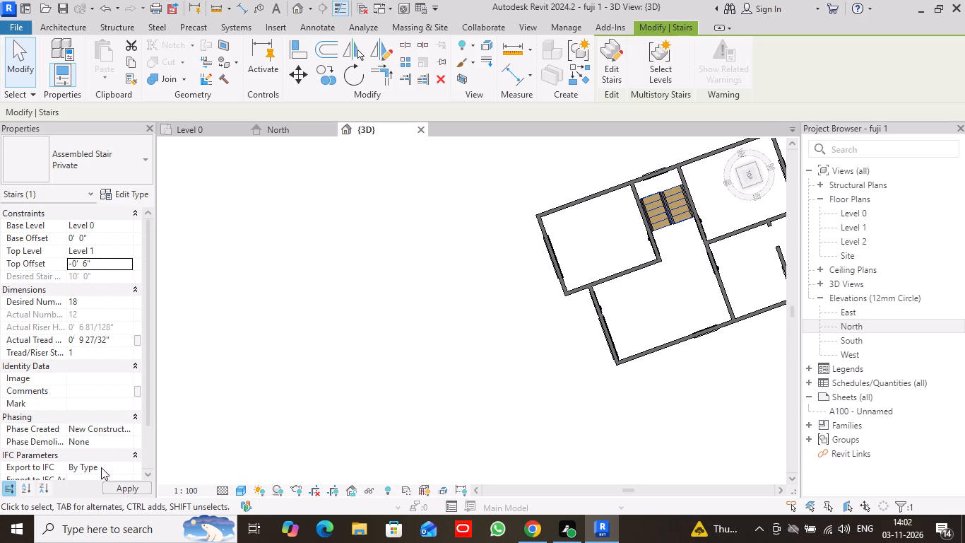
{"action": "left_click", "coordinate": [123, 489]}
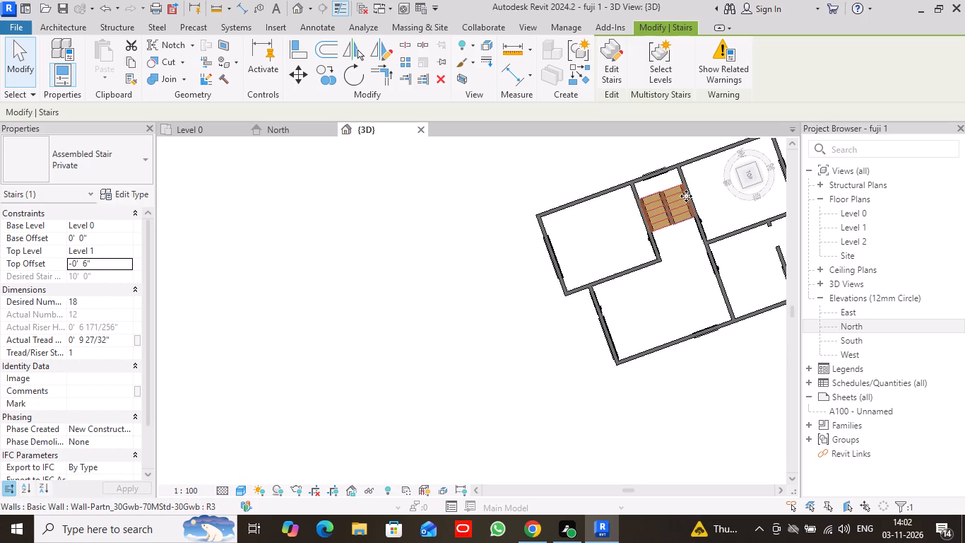
Examine the hall stair in the 3D view from above, from the side and at several angles.
{"action": "left_click", "coordinate": [749, 175]}
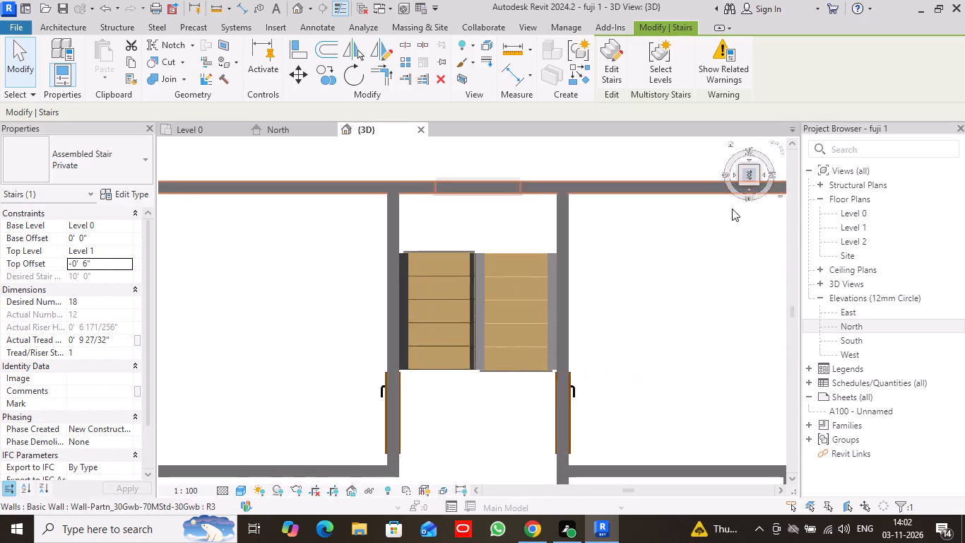
{"action": "left_click", "coordinate": [750, 188]}
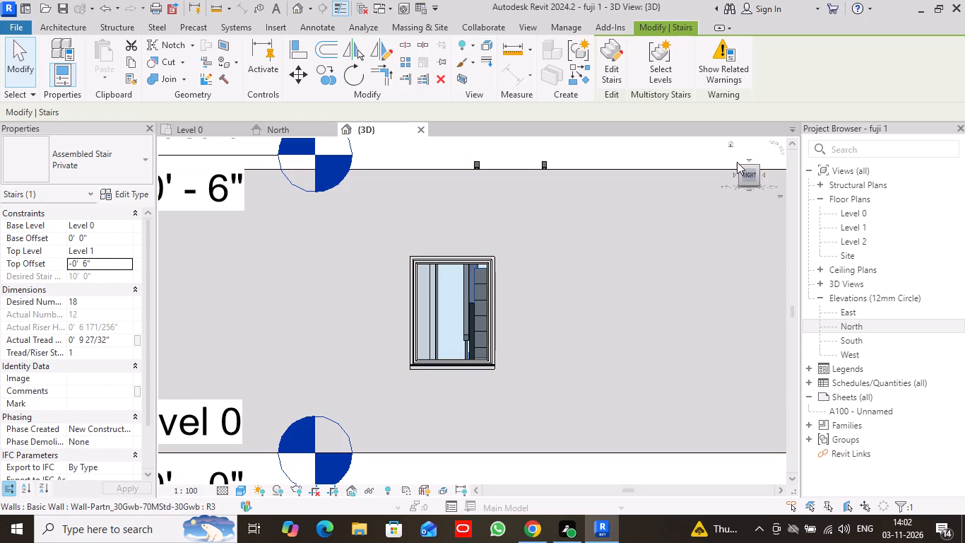
{"action": "left_click_drag", "start_coordinate": [740, 164], "coordinate": [749, 182]}
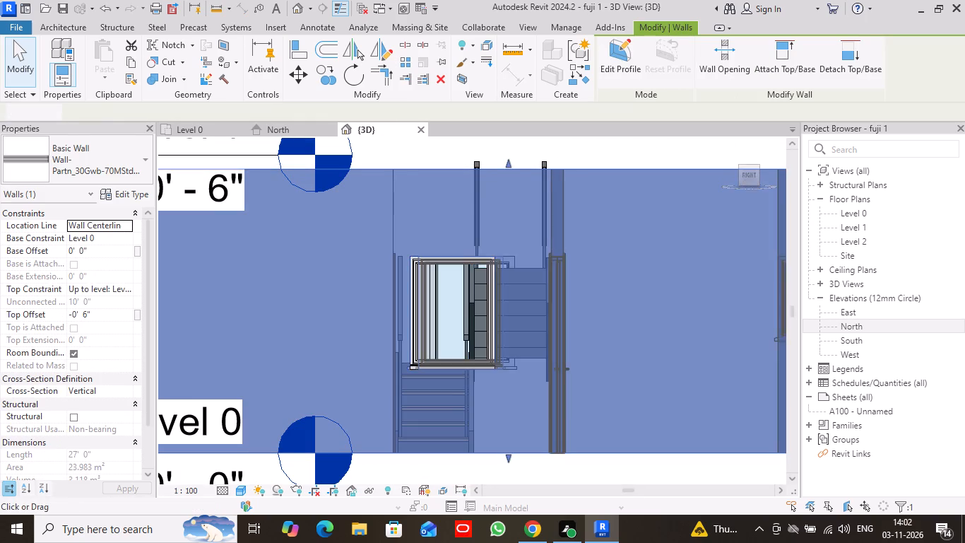
{"action": "left_click", "coordinate": [610, 145]}
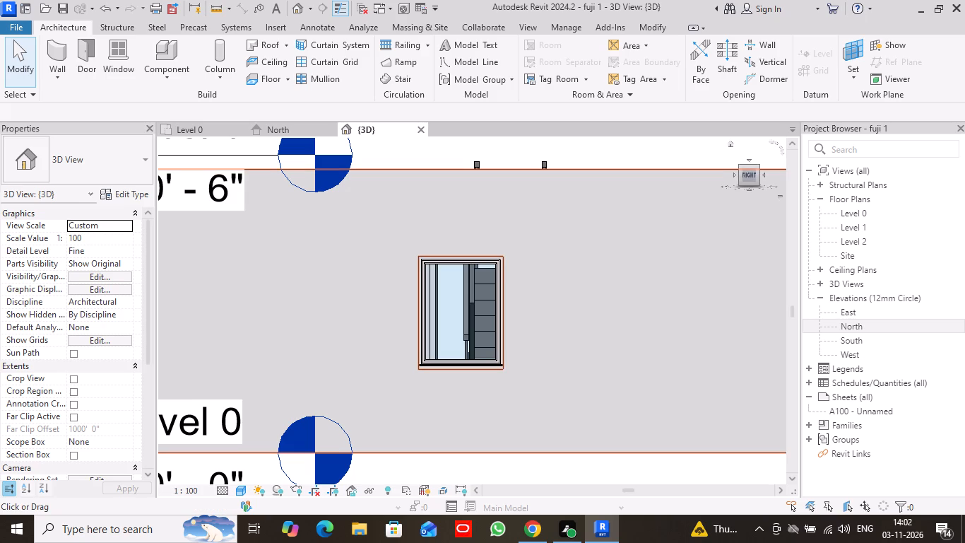
{"action": "left_click", "coordinate": [28, 73]}
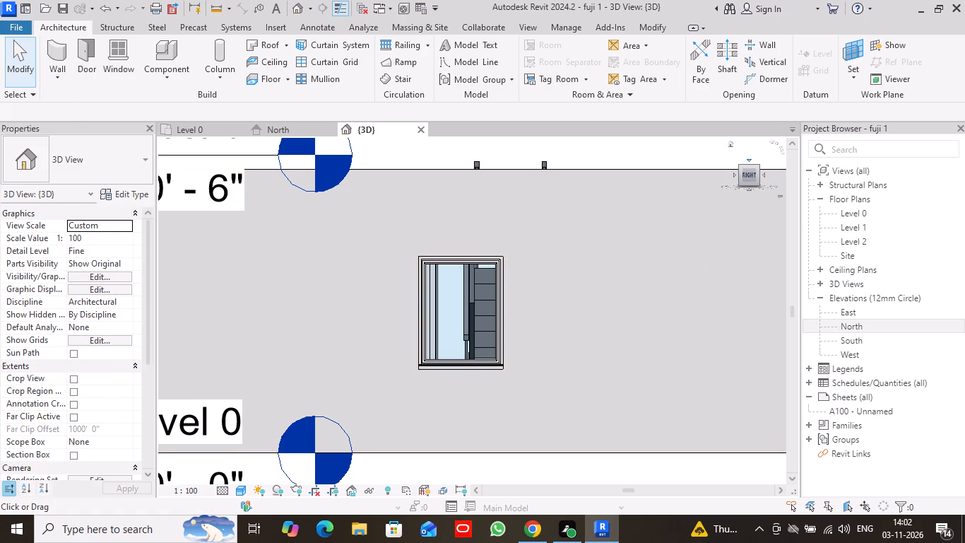
{"action": "left_click_drag", "start_coordinate": [750, 158], "coordinate": [717, 186]}
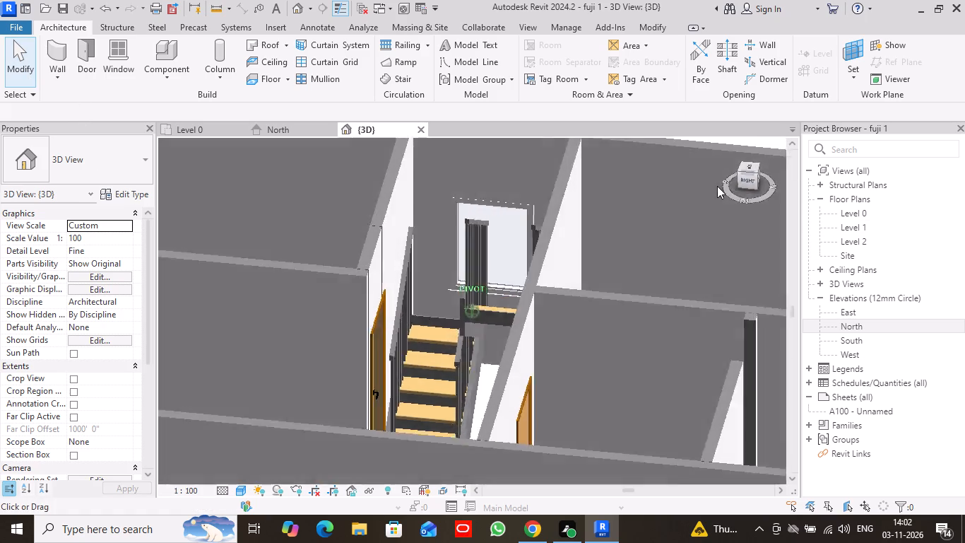
{"action": "left_click_drag", "start_coordinate": [717, 186], "coordinate": [470, 223]}
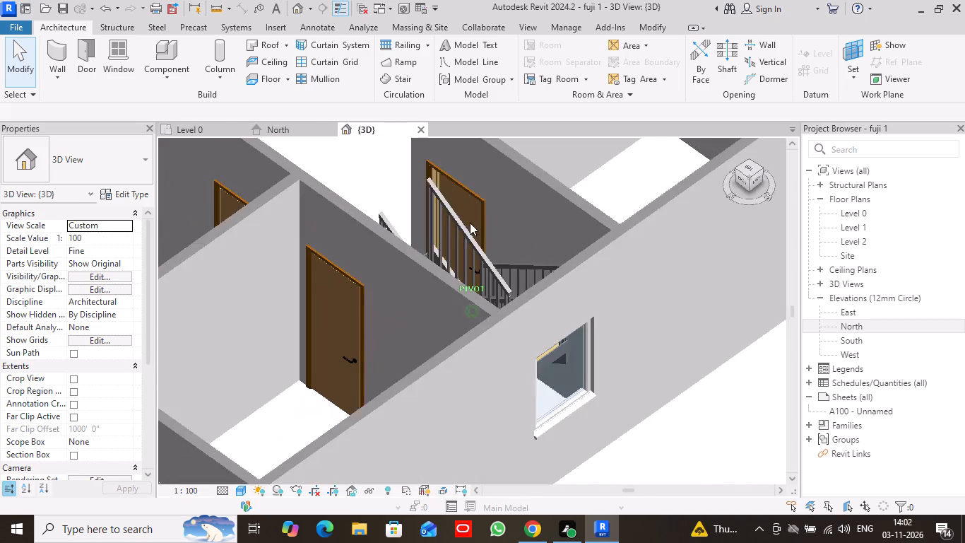
{"action": "left_click_drag", "start_coordinate": [470, 223], "coordinate": [305, 235]}
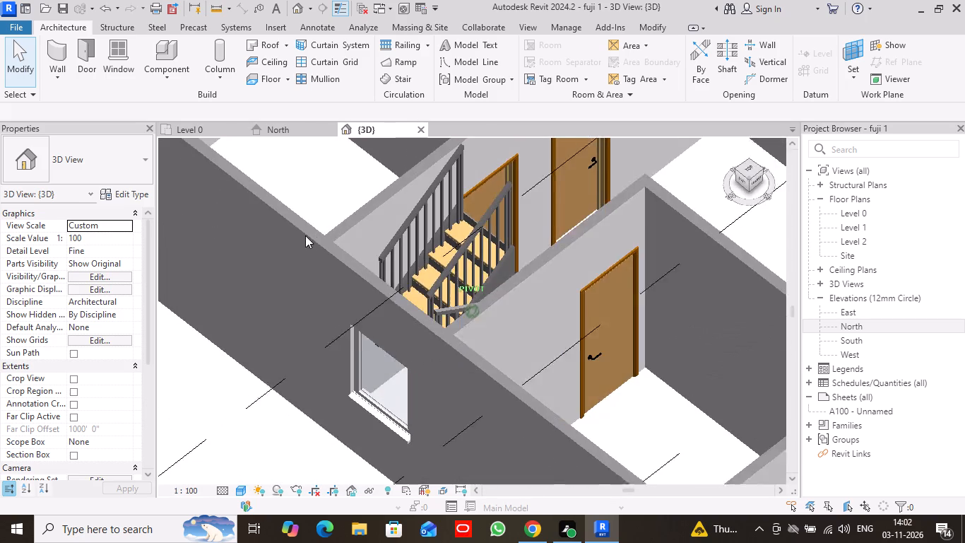
{"action": "left_click_drag", "start_coordinate": [305, 235], "coordinate": [212, 213]}
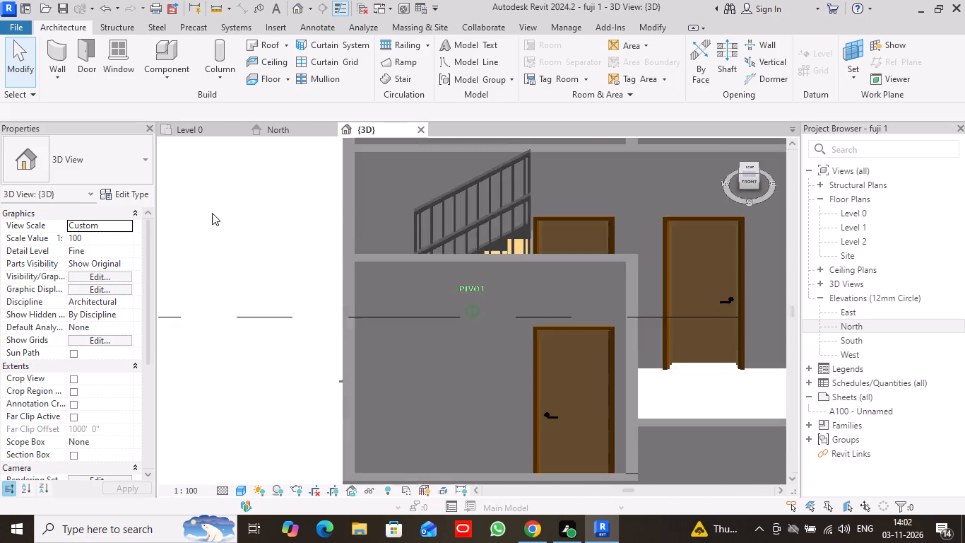
{"action": "left_click_drag", "start_coordinate": [212, 213], "coordinate": [227, 151]}
Examine the whole house against the level lines from the front and at an angle, ending close on the stair and railings.
{"action": "scroll", "coordinate": [736, 327], "scroll_direction": "down", "scroll_amount": 2}
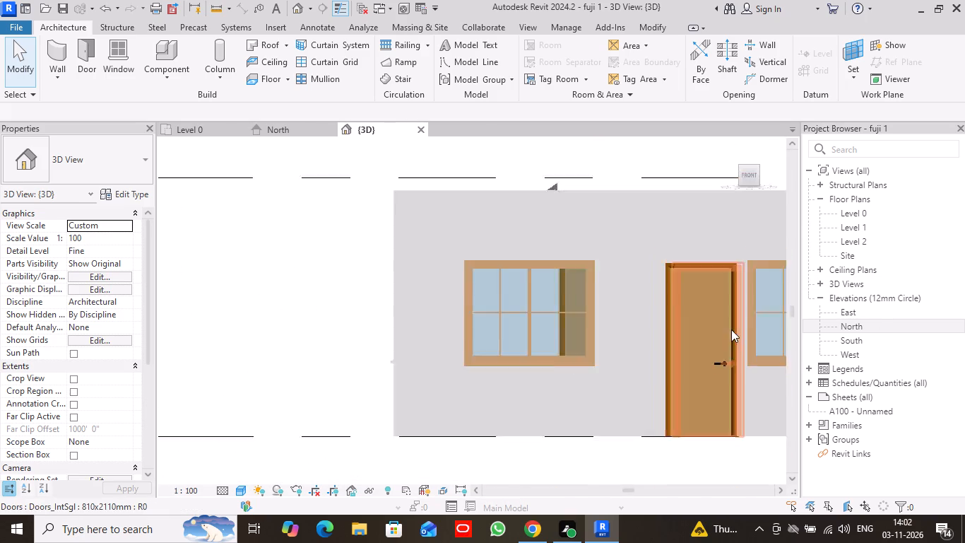
{"action": "scroll", "coordinate": [731, 329], "scroll_direction": "down", "scroll_amount": 4}
{"action": "left_click", "coordinate": [567, 317]}
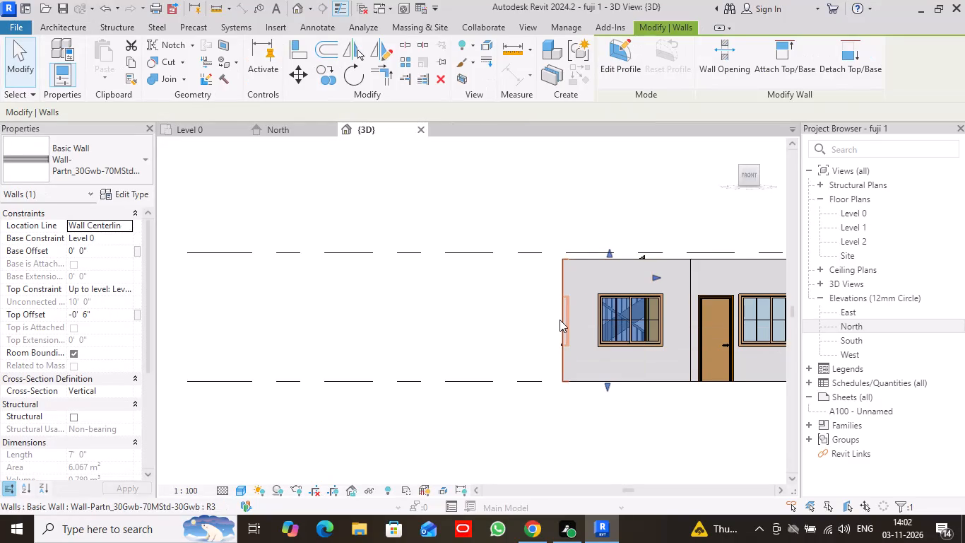
{"action": "scroll", "coordinate": [560, 320], "scroll_direction": "down", "scroll_amount": 2}
{"action": "left_click", "coordinate": [211, 237]}
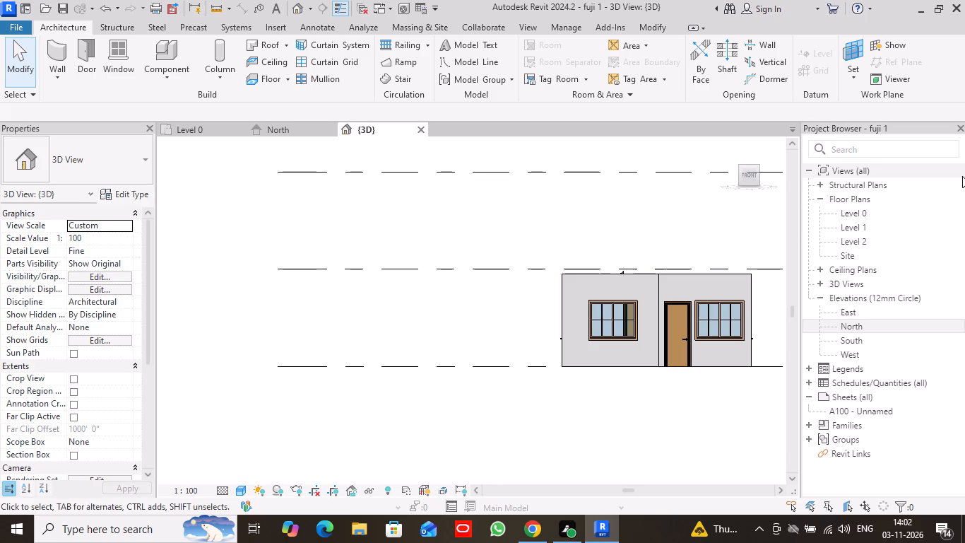
{"action": "scroll", "coordinate": [547, 194], "scroll_direction": "down", "scroll_amount": 4}
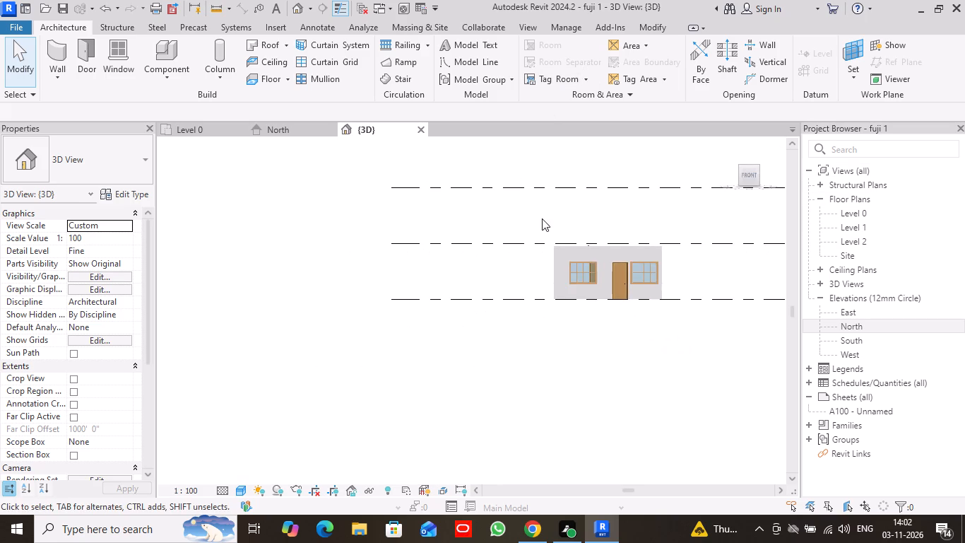
{"action": "scroll", "coordinate": [588, 349], "scroll_direction": "up", "scroll_amount": 5}
{"action": "middle_click_drag", "start_coordinate": [613, 317], "coordinate": [512, 374]}
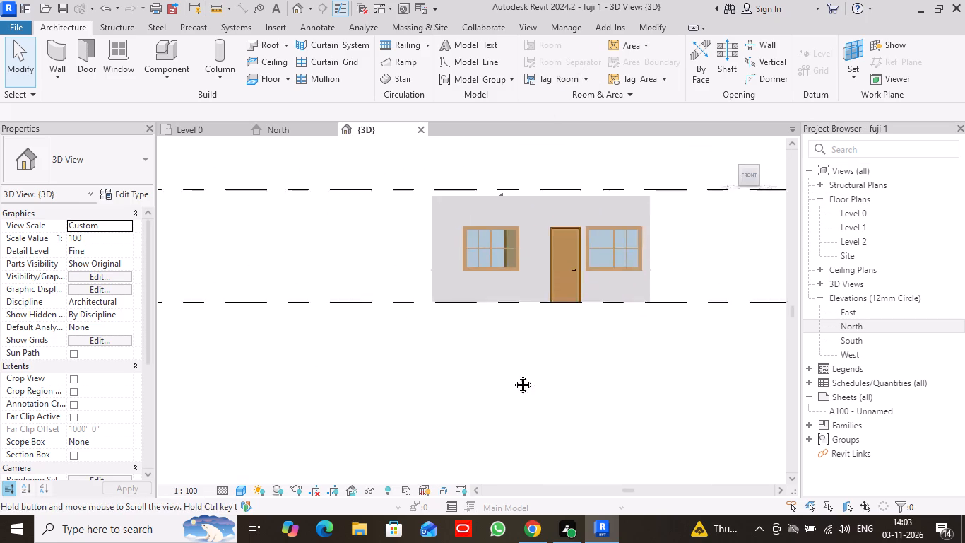
{"action": "middle_click_drag", "start_coordinate": [512, 374], "coordinate": [496, 397]}
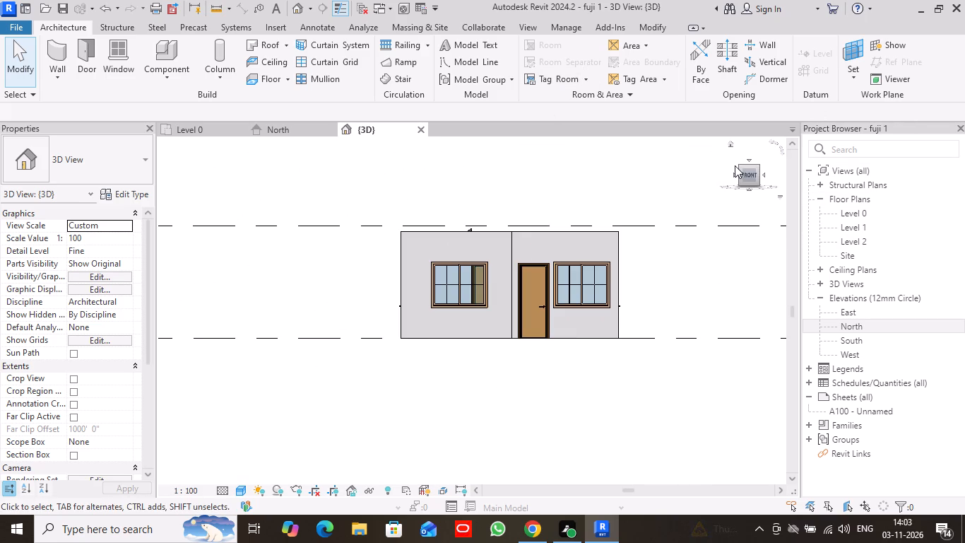
{"action": "left_click_drag", "start_coordinate": [739, 165], "coordinate": [754, 192]}
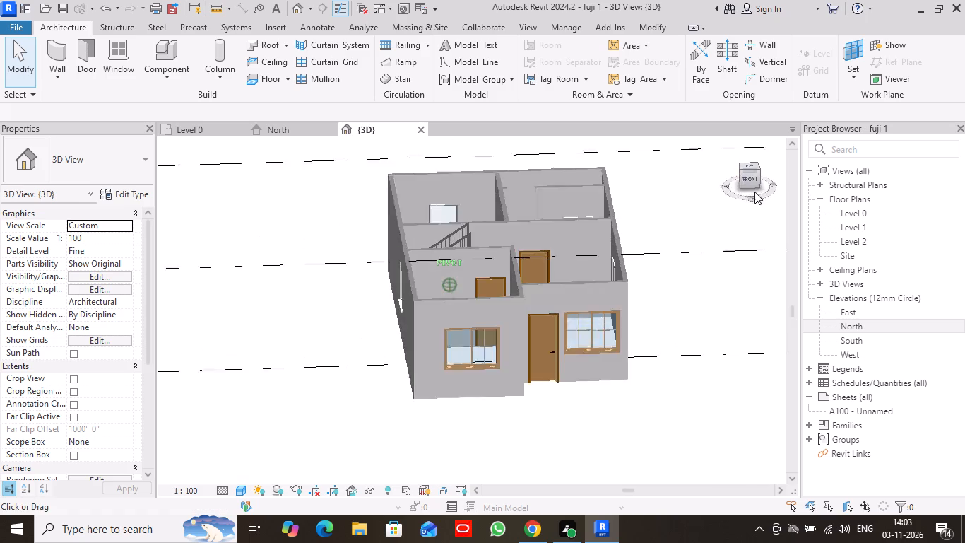
{"action": "left_click_drag", "start_coordinate": [754, 192], "coordinate": [714, 210]}
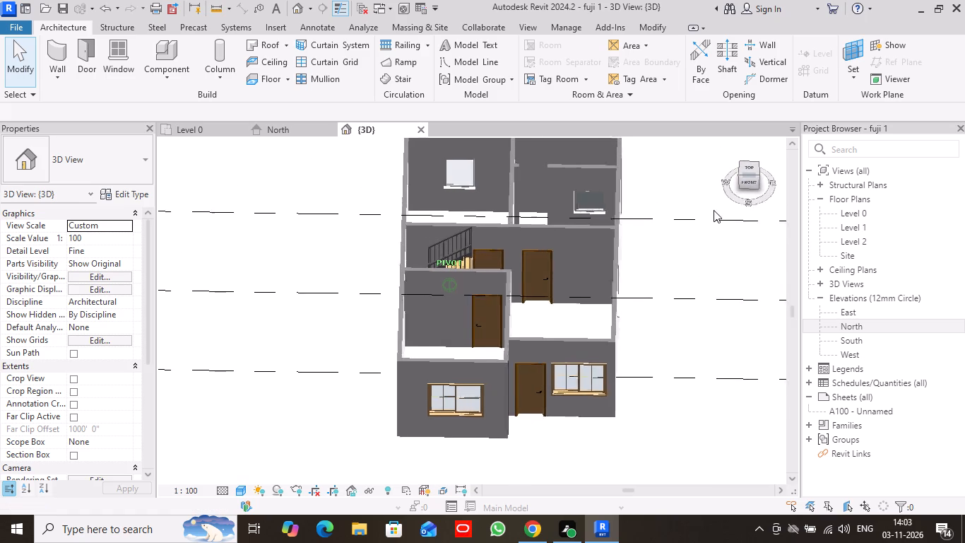
{"action": "left_click_drag", "start_coordinate": [714, 210], "coordinate": [689, 171]}
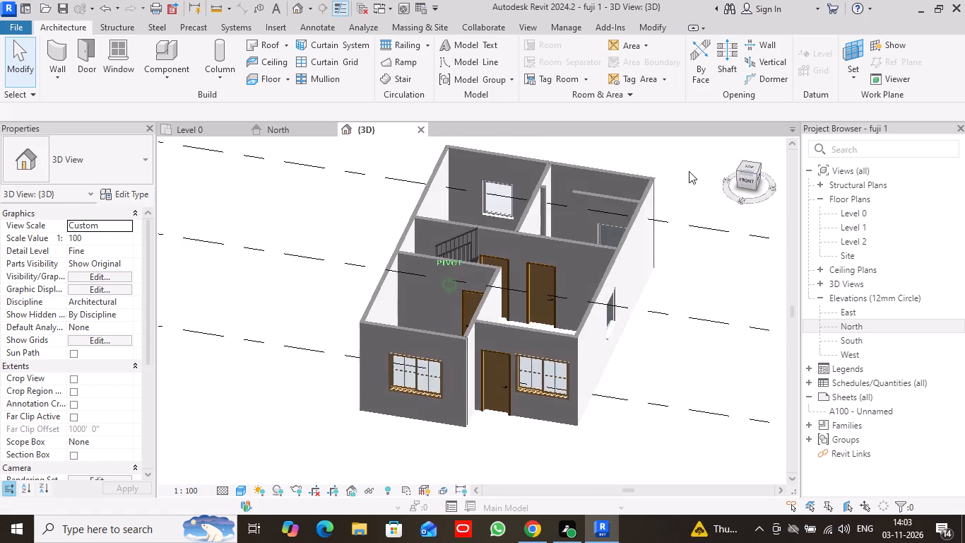
{"action": "left_click_drag", "start_coordinate": [689, 171], "coordinate": [665, 209]}
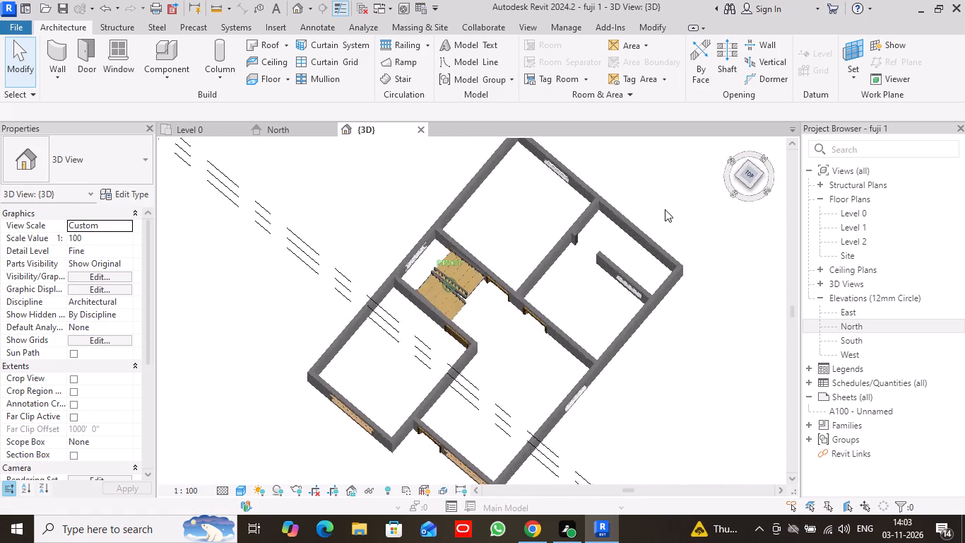
{"action": "left_click_drag", "start_coordinate": [665, 209], "coordinate": [665, 202]}
{"action": "scroll", "coordinate": [434, 274], "scroll_direction": "up", "scroll_amount": 9}
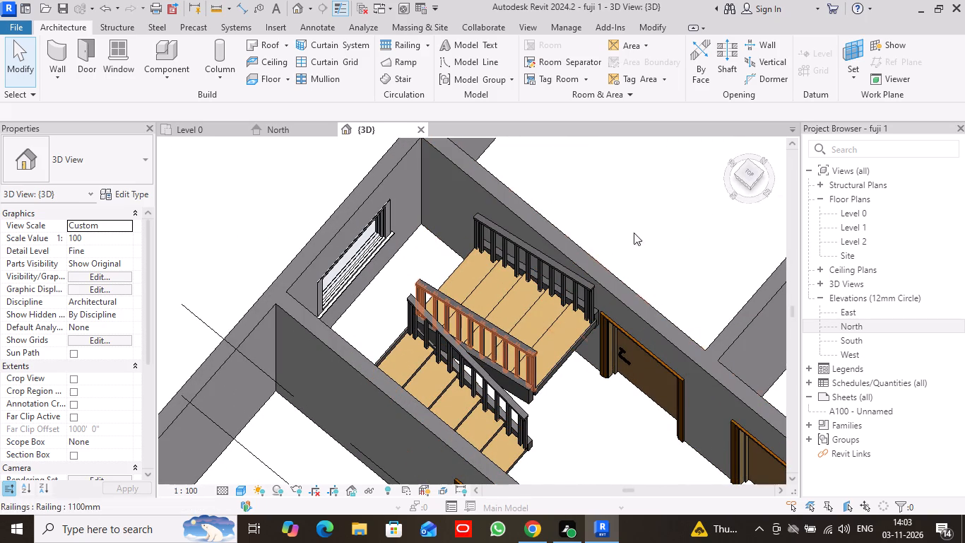
Delete the hall stair in the Level 0 floor plan.
{"action": "left_click", "coordinate": [207, 127]}
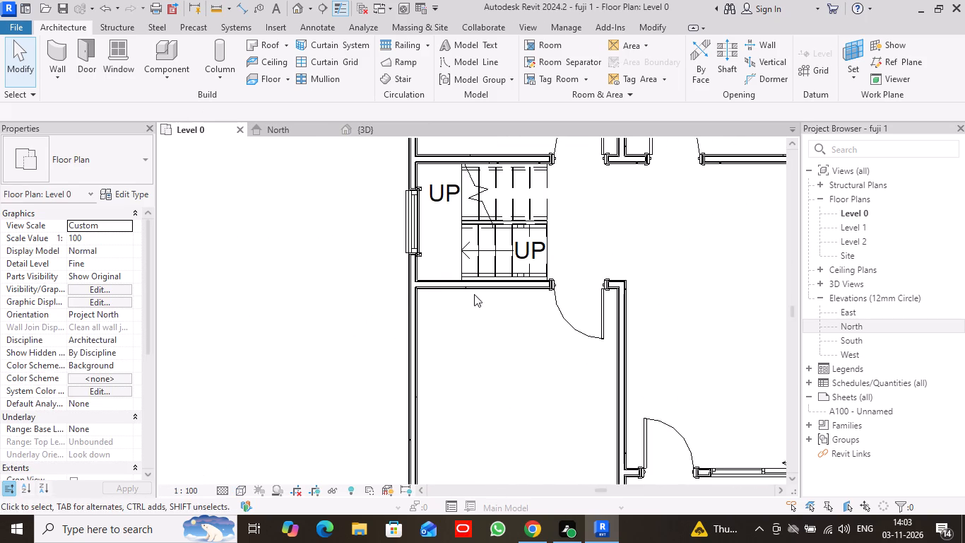
{"action": "left_click", "coordinate": [503, 249]}
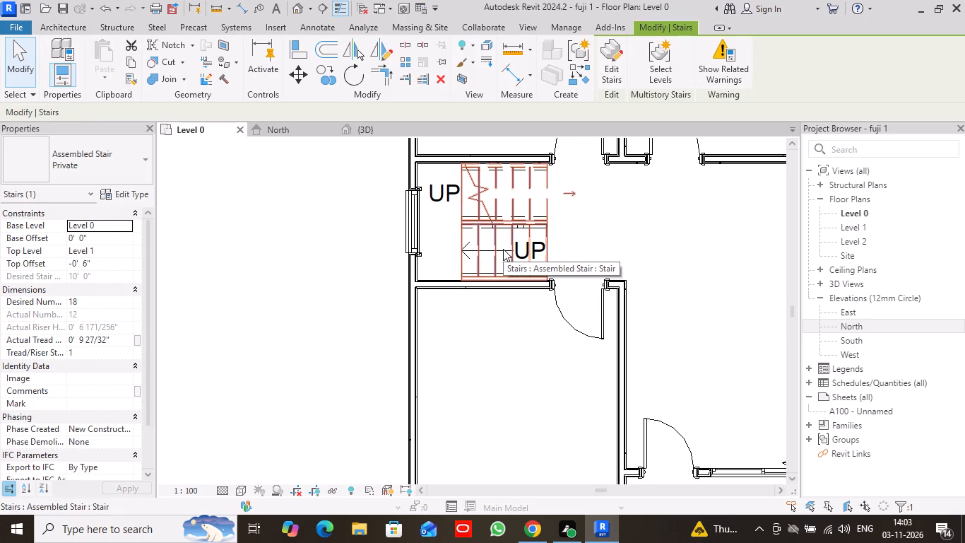
{"action": "right_click", "coordinate": [504, 249]}
{"action": "left_click", "coordinate": [547, 325]}
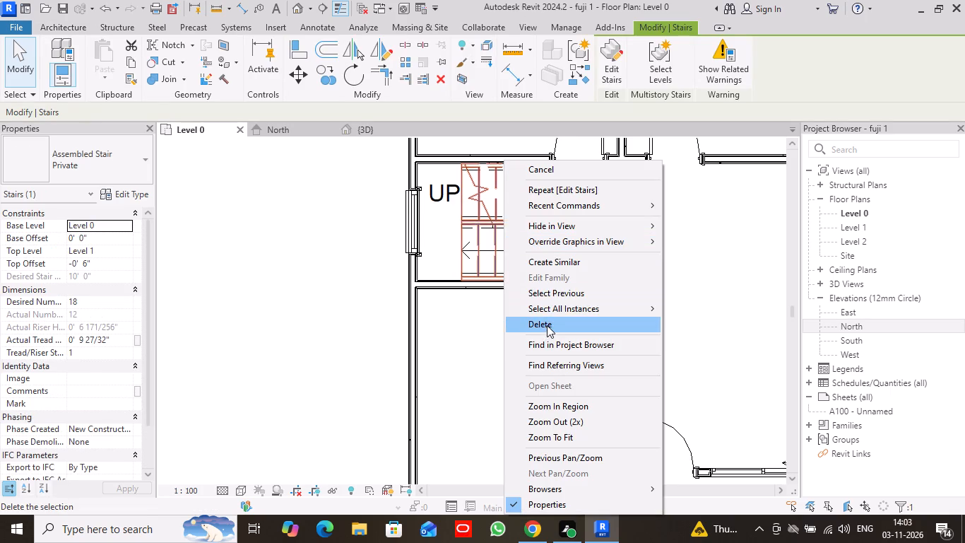
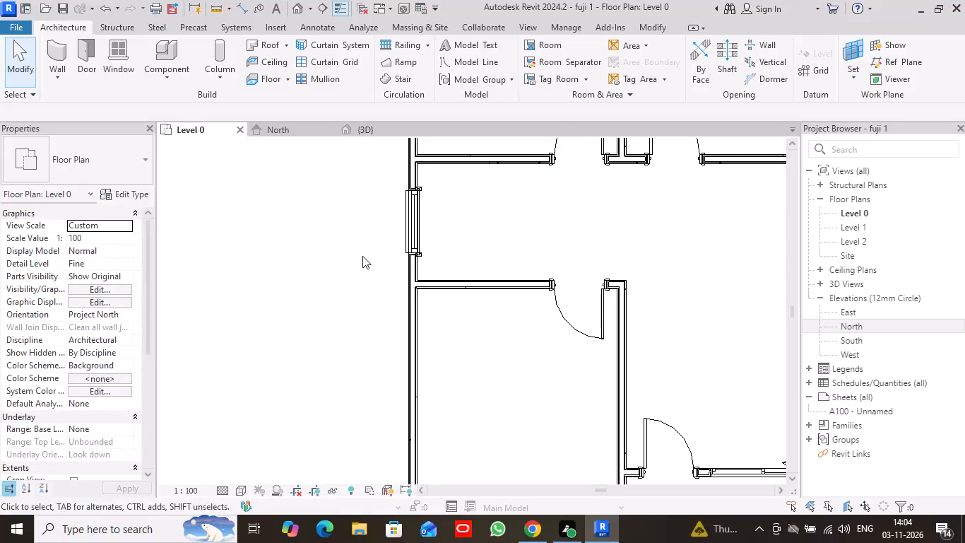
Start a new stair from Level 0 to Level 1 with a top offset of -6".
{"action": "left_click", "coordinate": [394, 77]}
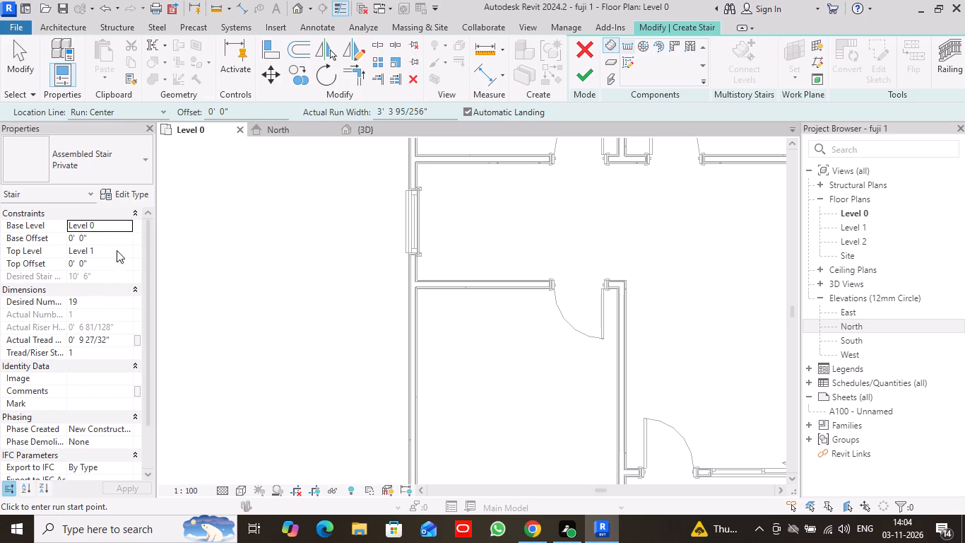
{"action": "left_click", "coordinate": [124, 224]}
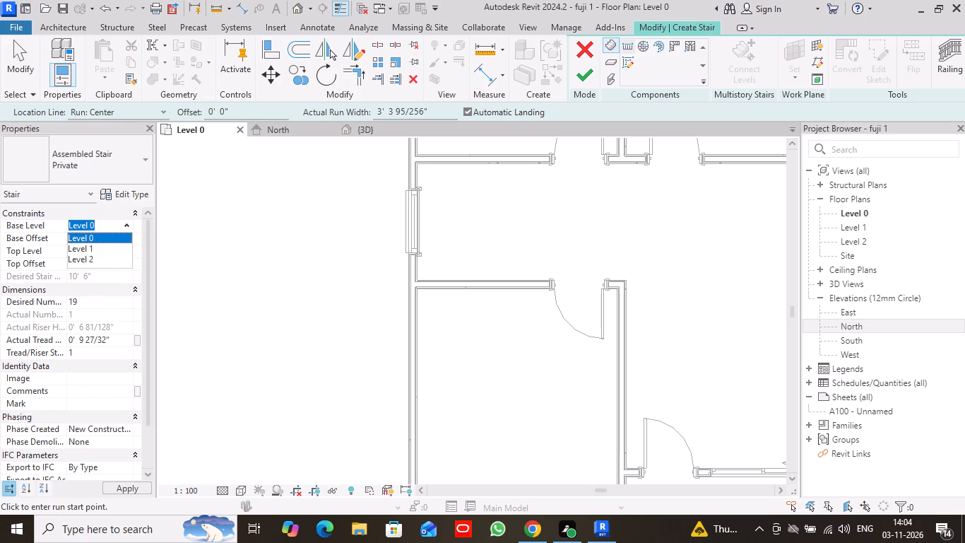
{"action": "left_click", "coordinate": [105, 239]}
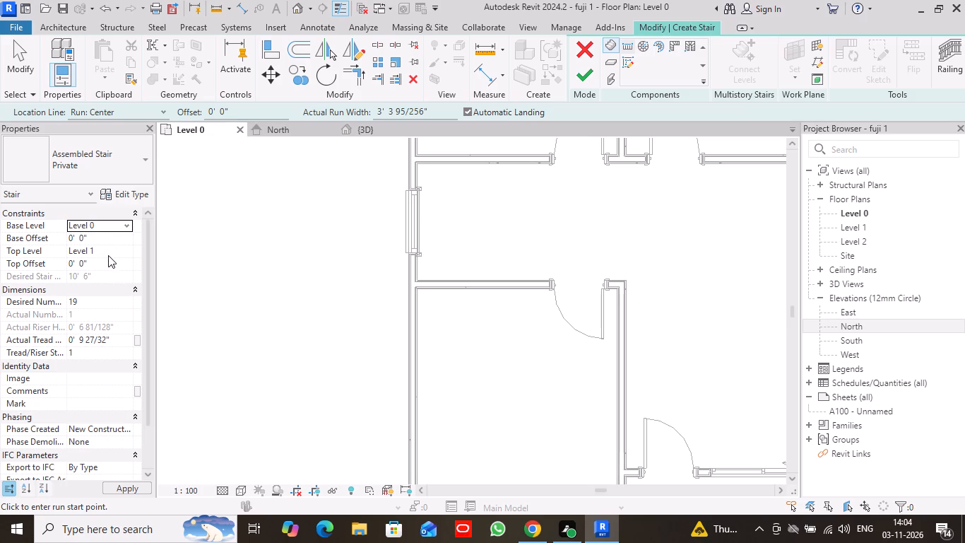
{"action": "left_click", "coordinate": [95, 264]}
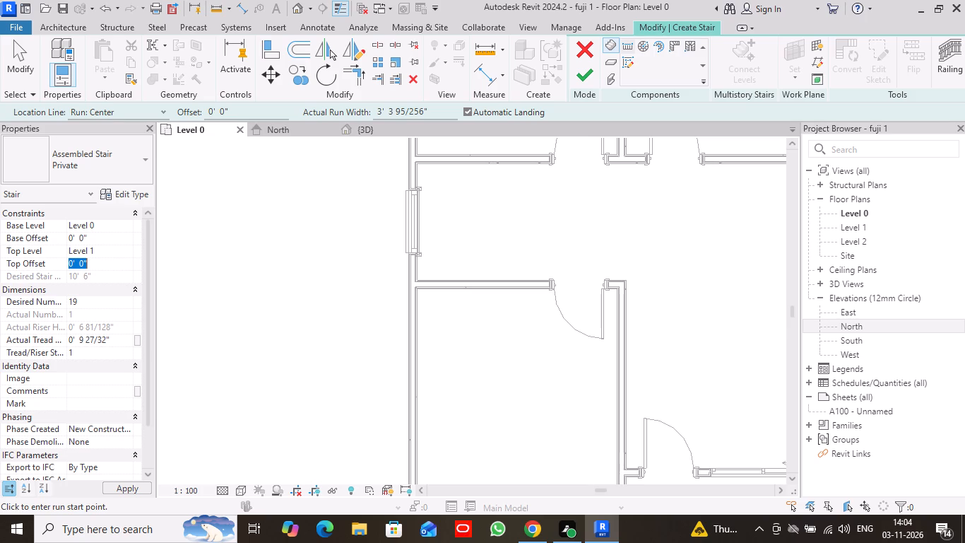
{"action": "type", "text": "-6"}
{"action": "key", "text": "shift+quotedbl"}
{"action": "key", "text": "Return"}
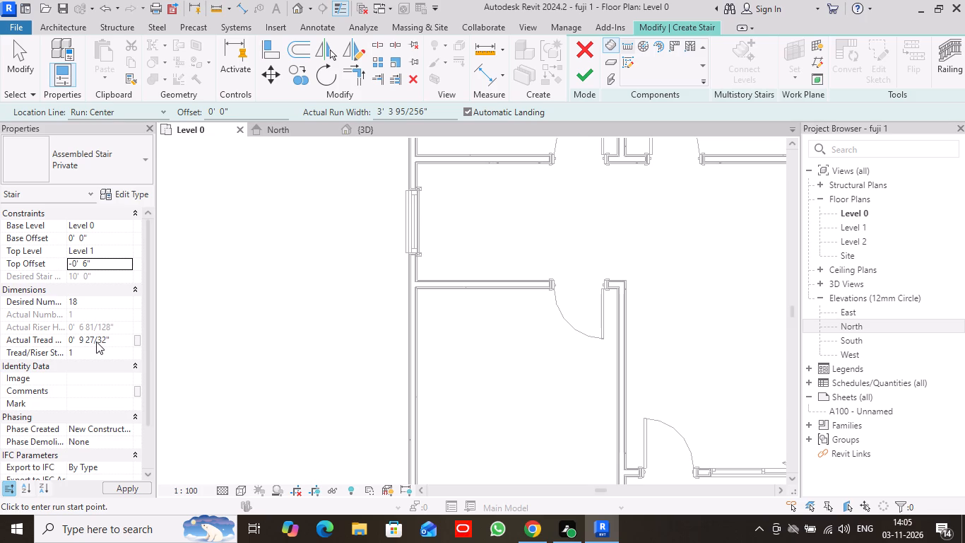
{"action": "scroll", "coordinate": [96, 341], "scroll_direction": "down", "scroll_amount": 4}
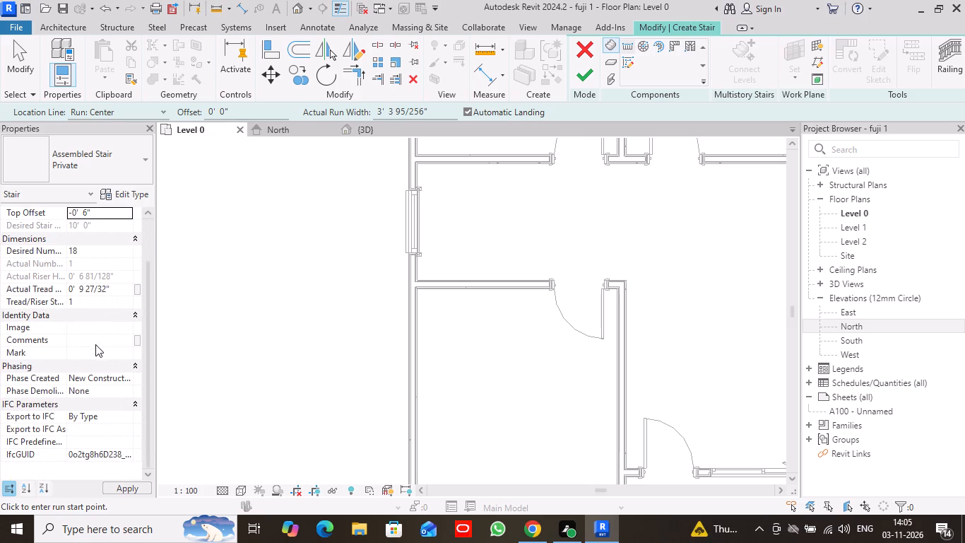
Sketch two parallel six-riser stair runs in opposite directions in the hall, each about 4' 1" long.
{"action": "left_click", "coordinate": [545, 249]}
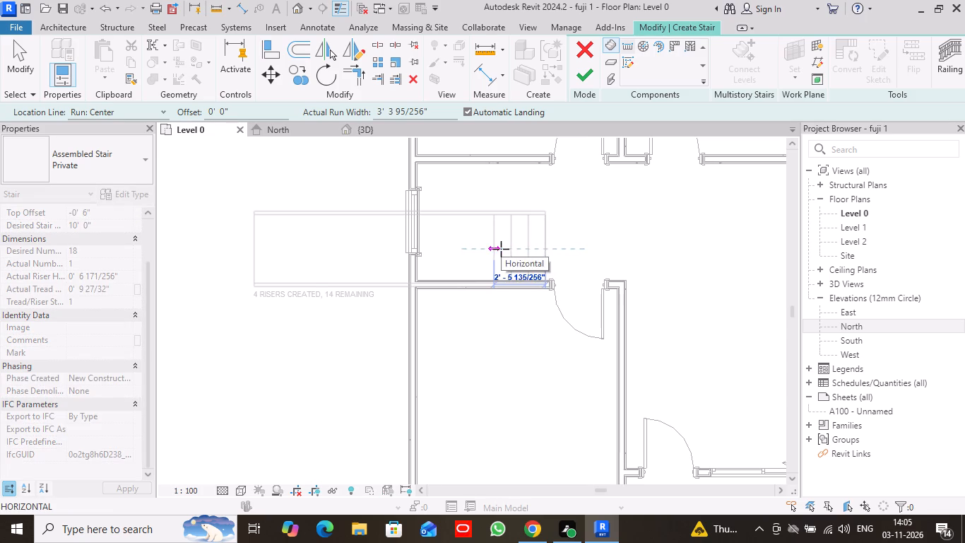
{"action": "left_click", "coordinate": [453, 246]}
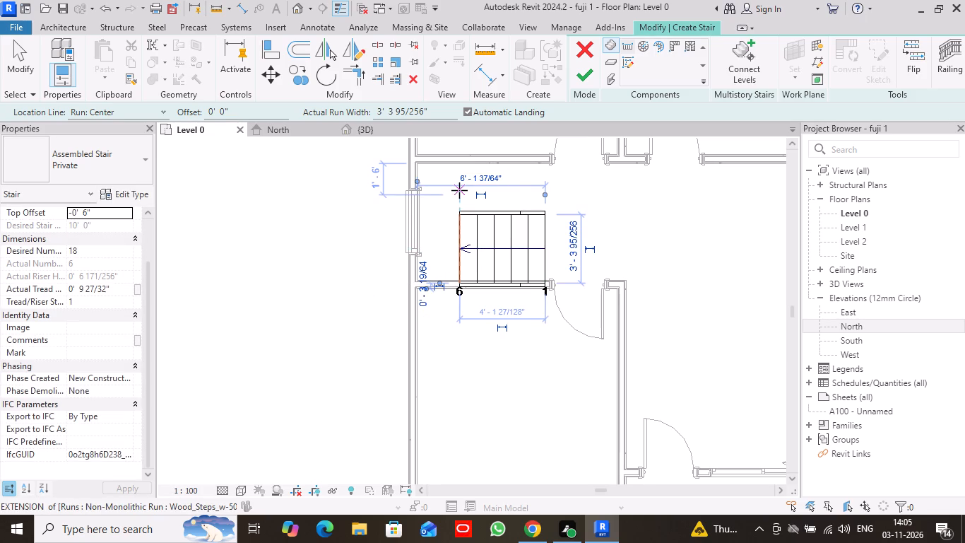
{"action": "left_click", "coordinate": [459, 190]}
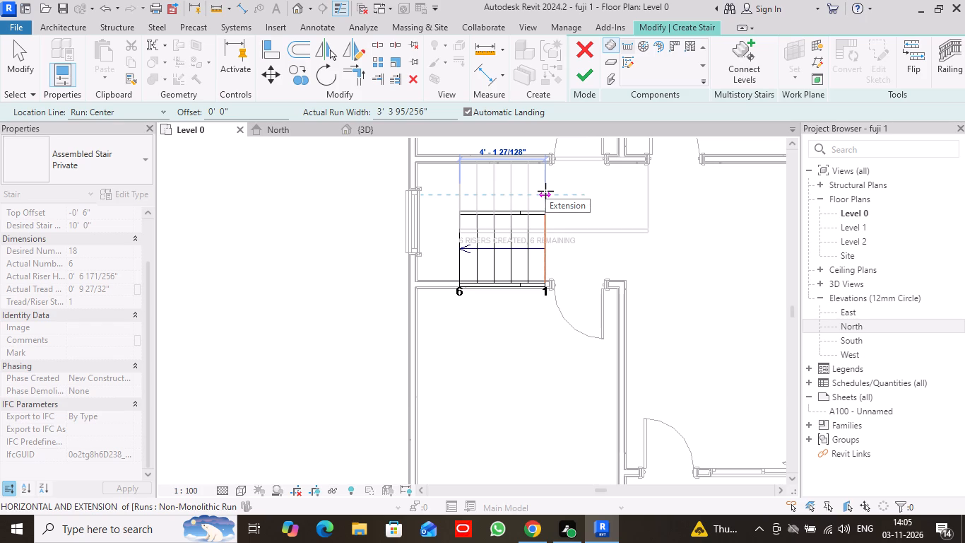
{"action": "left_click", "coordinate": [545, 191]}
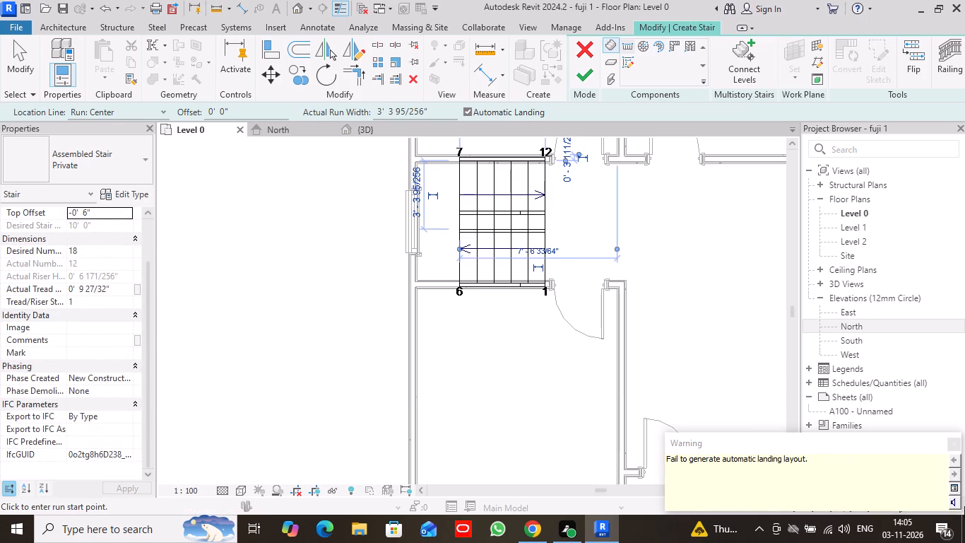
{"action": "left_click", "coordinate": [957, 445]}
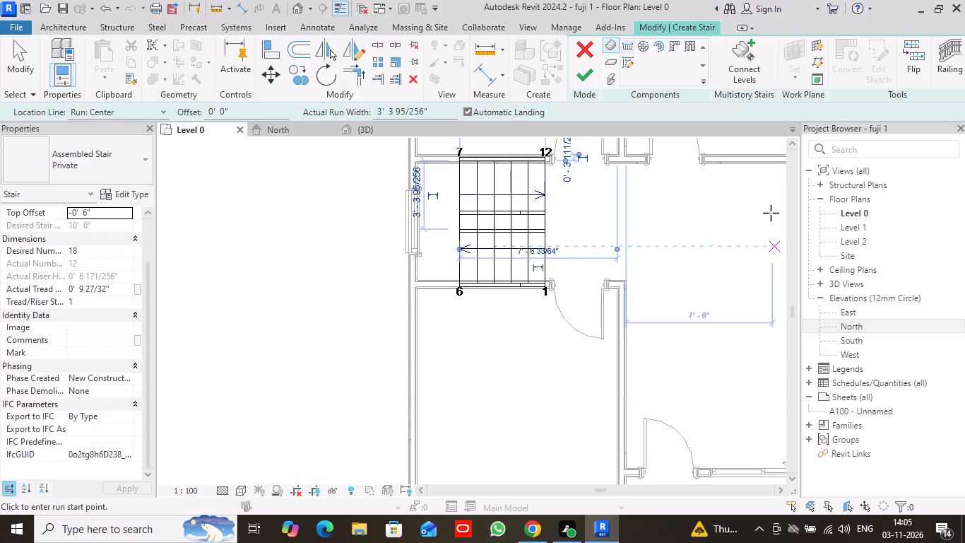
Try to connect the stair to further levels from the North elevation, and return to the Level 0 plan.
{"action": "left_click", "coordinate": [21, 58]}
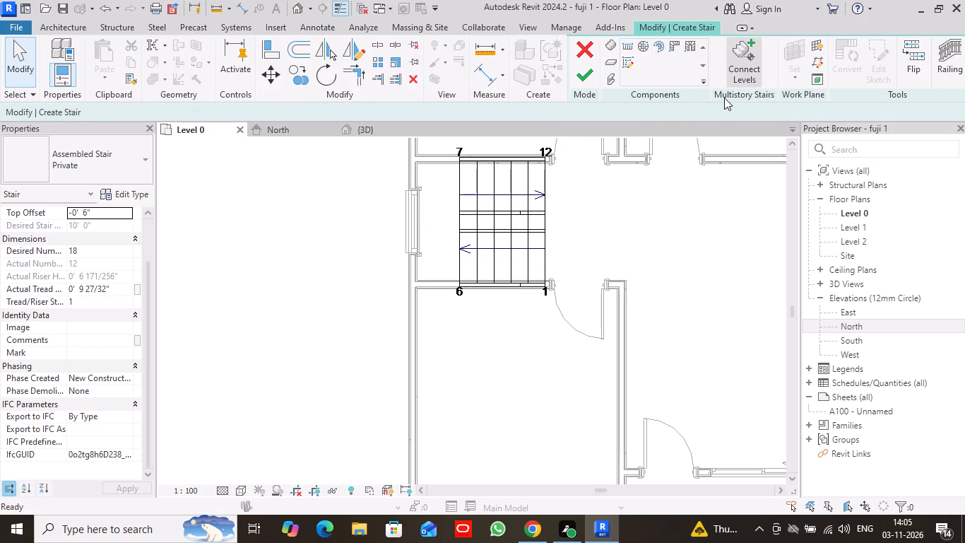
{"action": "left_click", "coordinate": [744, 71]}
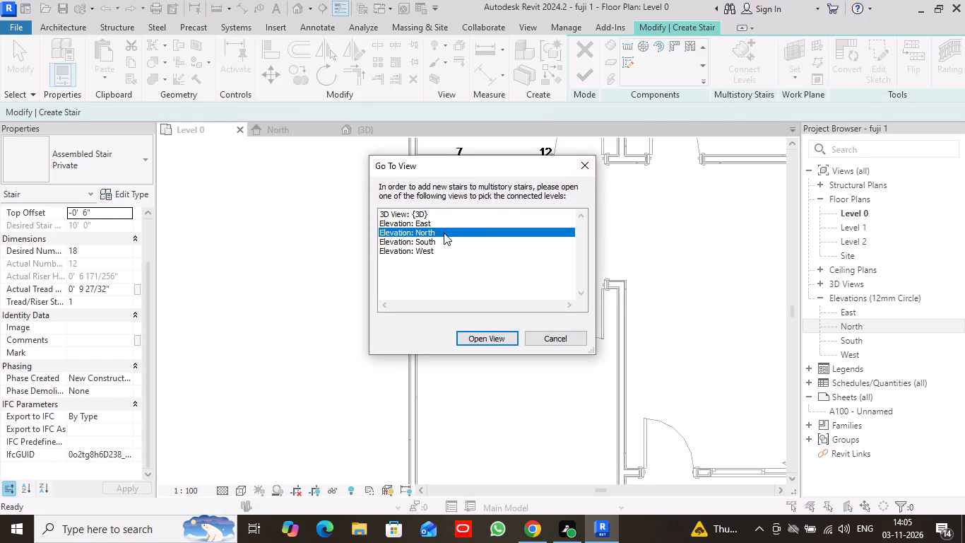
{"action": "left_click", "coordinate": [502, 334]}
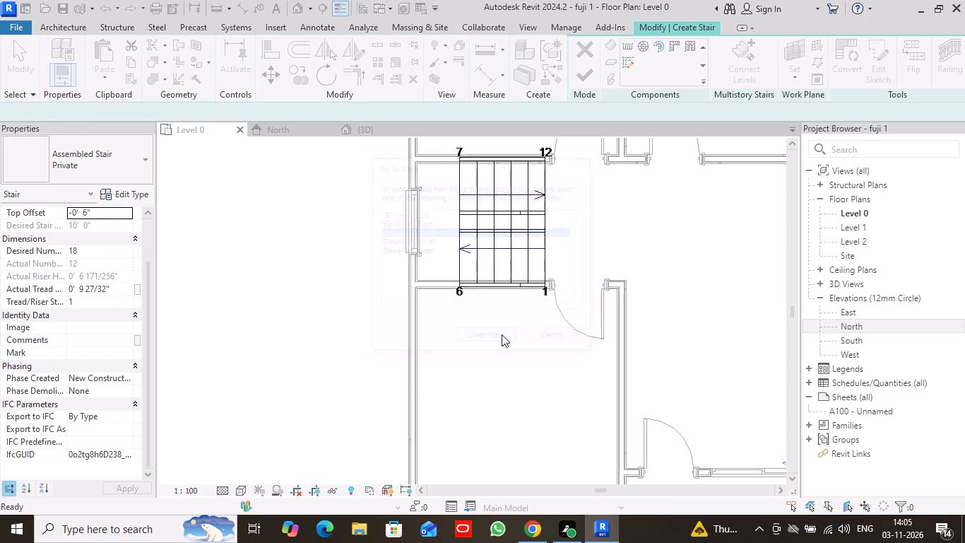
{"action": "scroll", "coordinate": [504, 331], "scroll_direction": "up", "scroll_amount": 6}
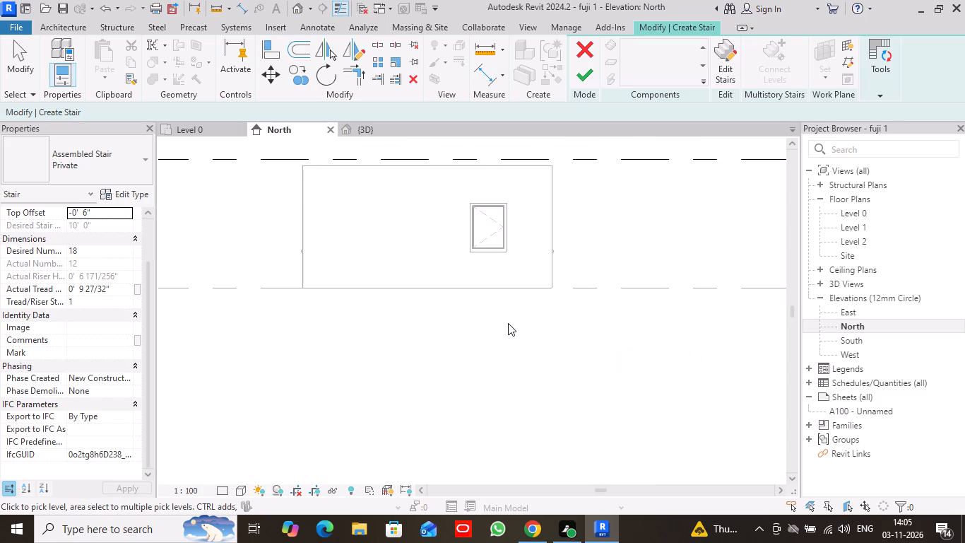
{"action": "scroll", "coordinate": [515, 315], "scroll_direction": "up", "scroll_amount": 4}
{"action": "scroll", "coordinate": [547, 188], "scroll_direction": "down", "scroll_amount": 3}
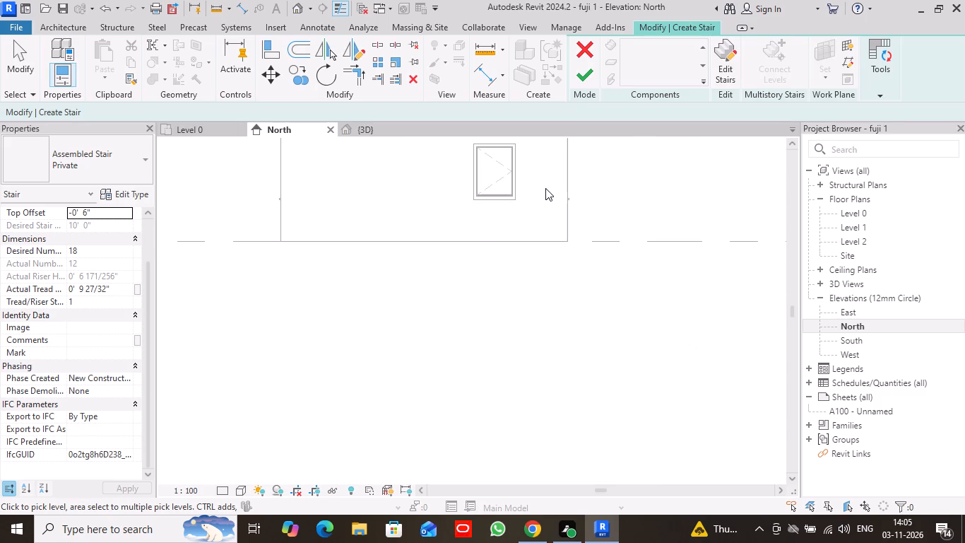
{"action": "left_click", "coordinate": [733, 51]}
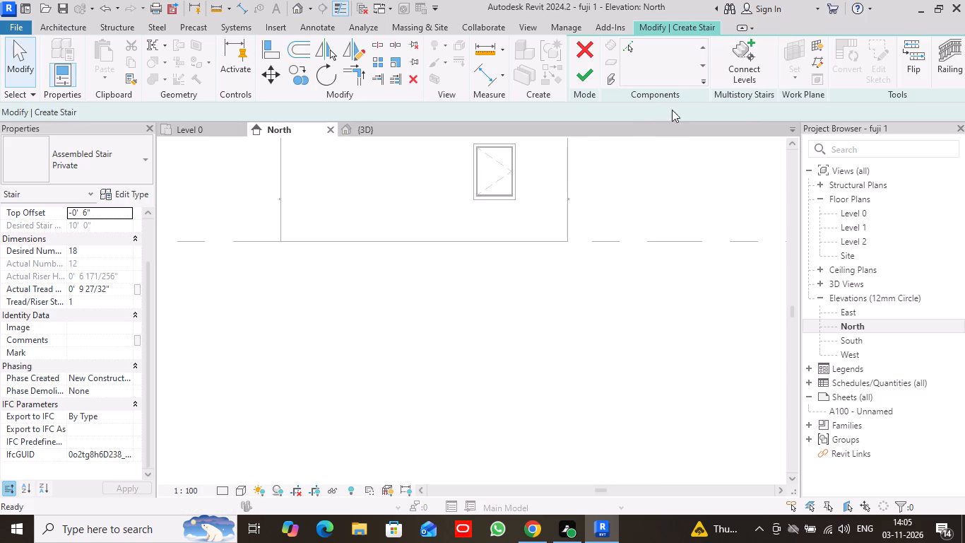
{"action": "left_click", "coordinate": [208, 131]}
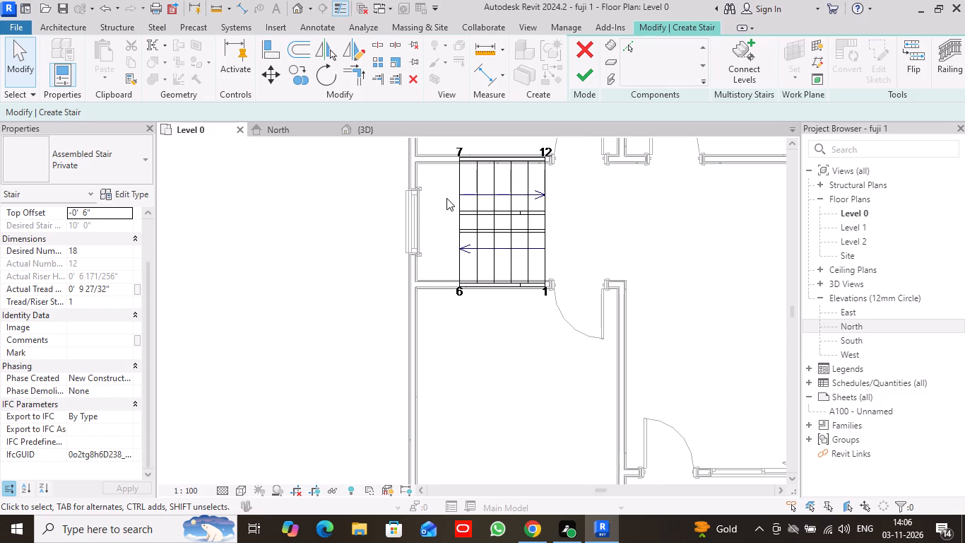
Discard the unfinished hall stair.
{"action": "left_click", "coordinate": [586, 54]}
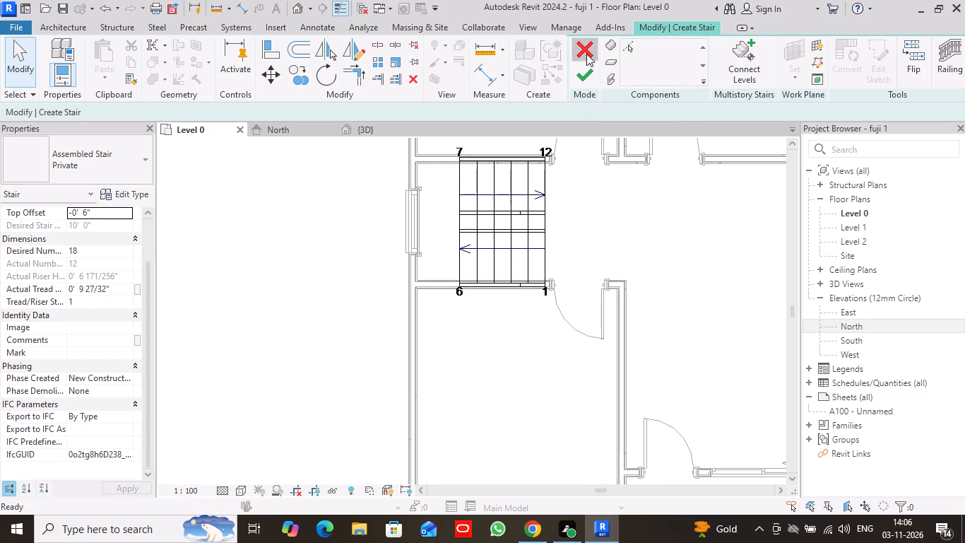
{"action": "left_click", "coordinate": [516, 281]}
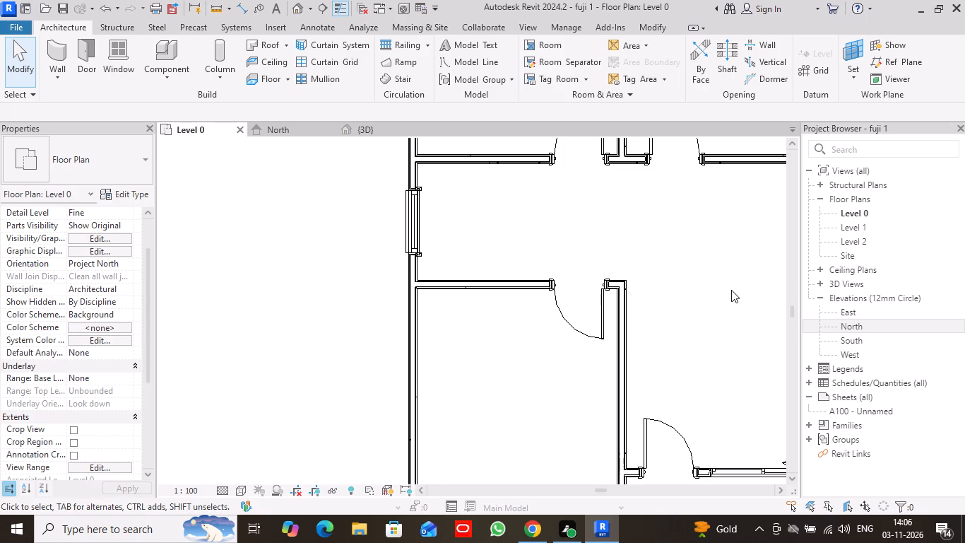
Examine the whole Level 0 plan and open the west exterior wall's spacing dimension without changing it.
{"action": "scroll", "coordinate": [731, 290], "scroll_direction": "down", "scroll_amount": 7}
{"action": "middle_click_drag", "start_coordinate": [733, 296], "coordinate": [648, 288]}
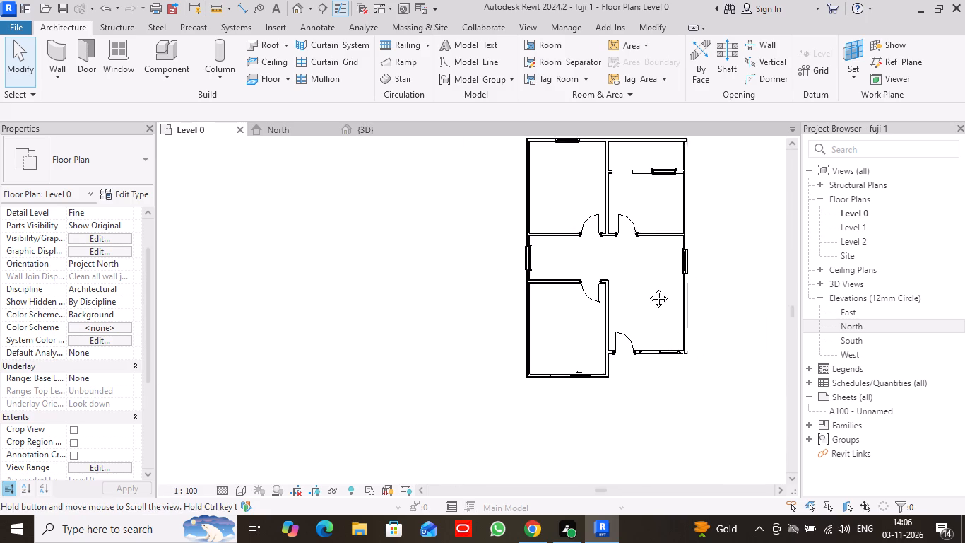
{"action": "middle_click_drag", "start_coordinate": [648, 288], "coordinate": [627, 292]}
{"action": "scroll", "coordinate": [533, 255], "scroll_direction": "up", "scroll_amount": 2}
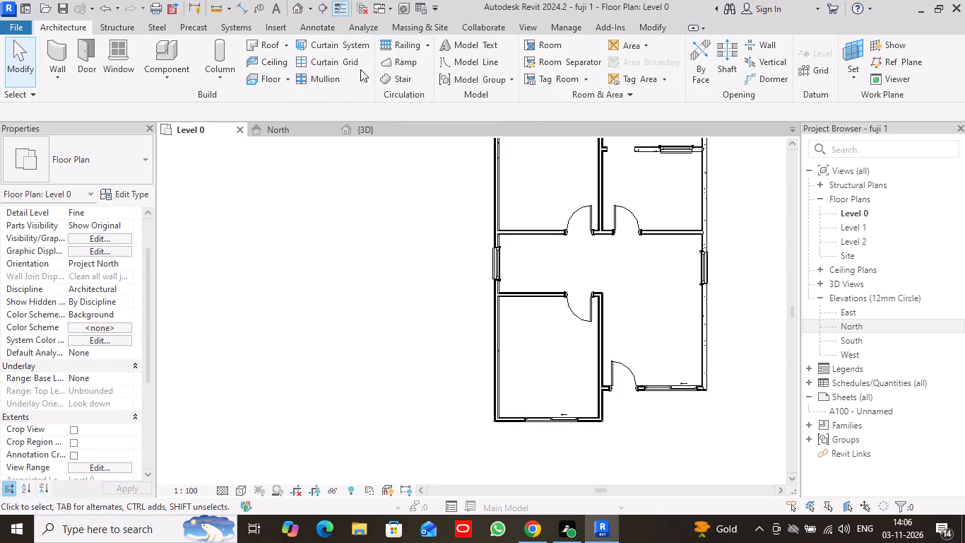
{"action": "scroll", "coordinate": [589, 247], "scroll_direction": "down", "scroll_amount": 2}
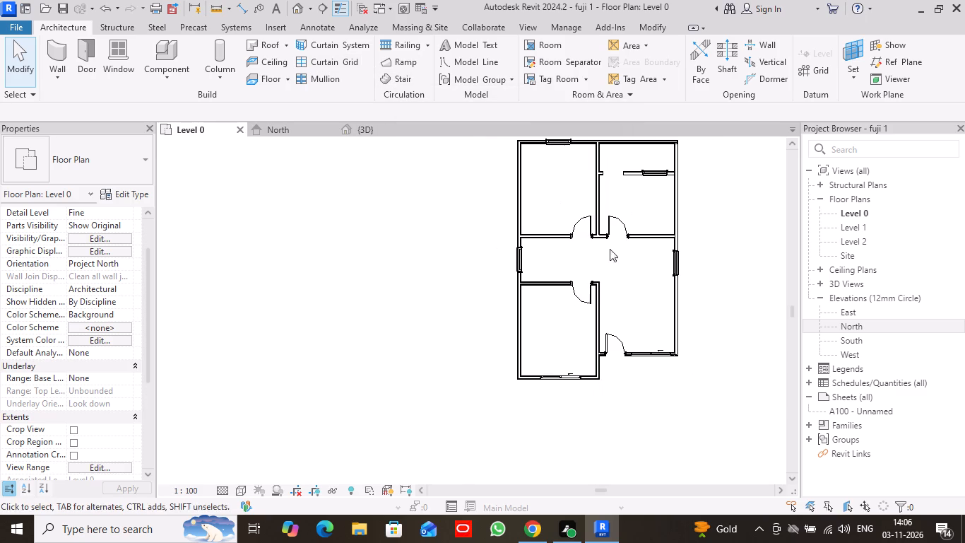
{"action": "middle_click_drag", "start_coordinate": [709, 225], "coordinate": [657, 246]}
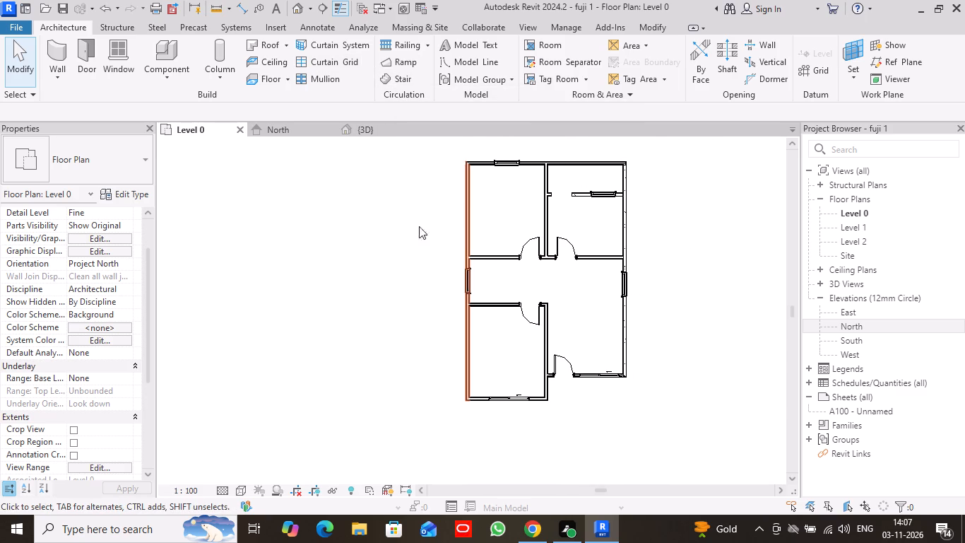
{"action": "left_click", "coordinate": [468, 190]}
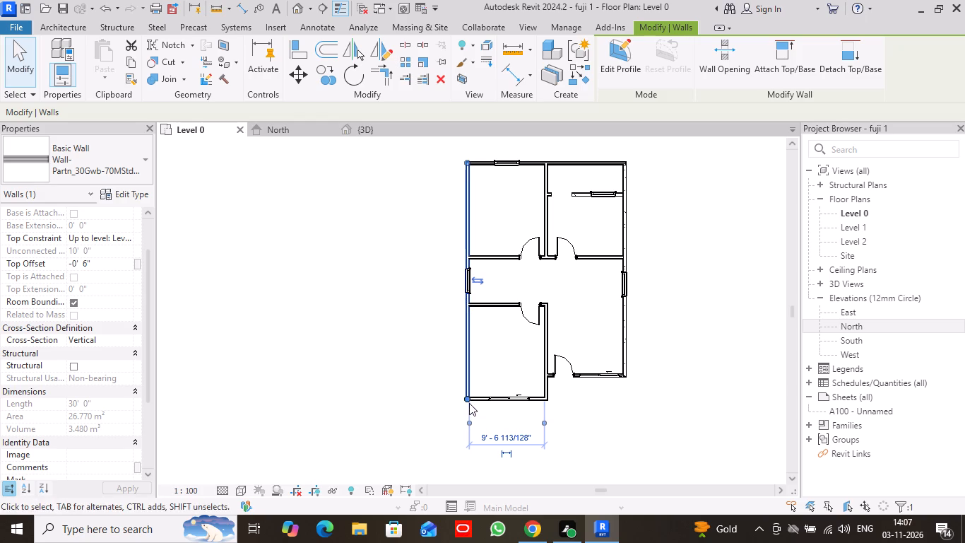
{"action": "left_click", "coordinate": [508, 438]}
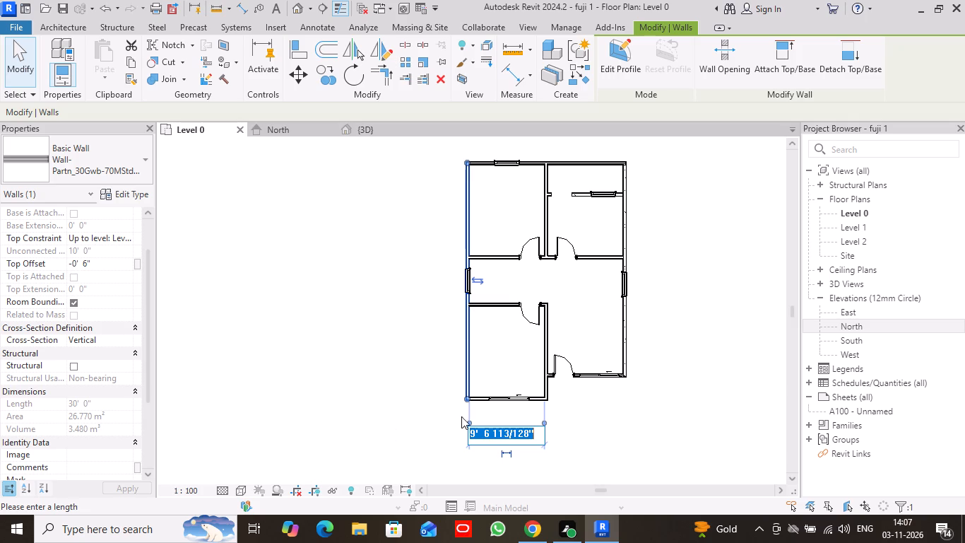
{"action": "left_click", "coordinate": [386, 354]}
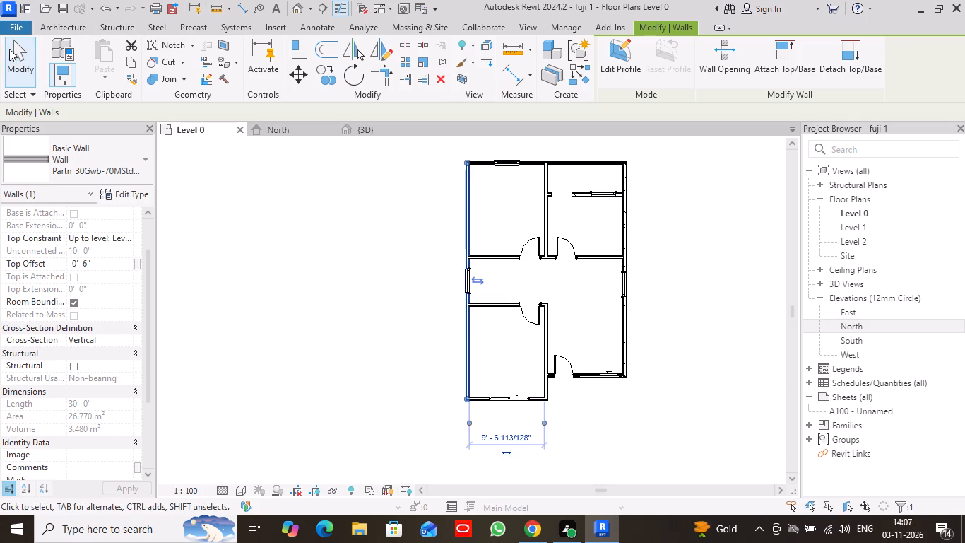
{"action": "left_click", "coordinate": [9, 49]}
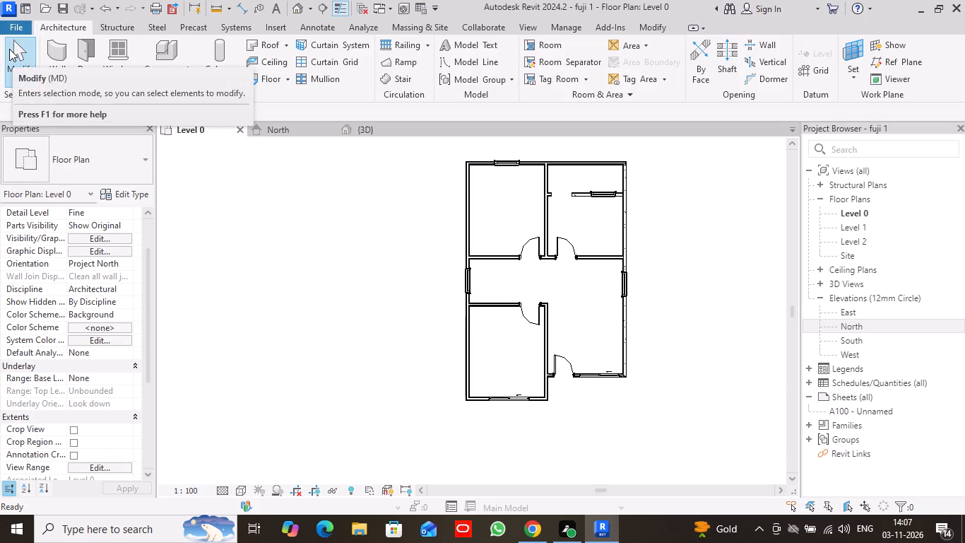
{"action": "scroll", "coordinate": [304, 278], "scroll_direction": "up", "scroll_amount": 2}
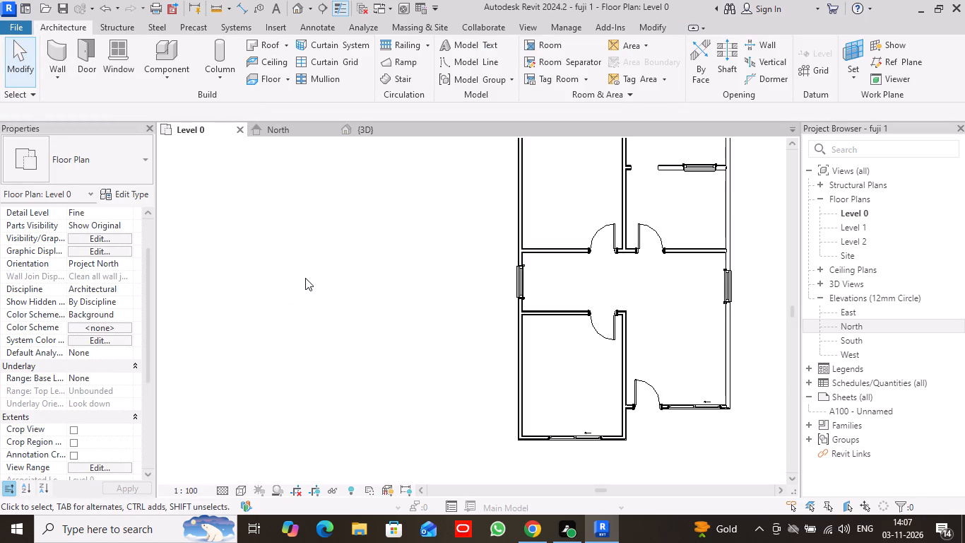
{"action": "scroll", "coordinate": [623, 243], "scroll_direction": "down", "scroll_amount": 1}
{"action": "middle_click_drag", "start_coordinate": [734, 248], "coordinate": [631, 265]}
{"action": "scroll", "coordinate": [734, 248], "scroll_direction": "down", "scroll_amount": 1}
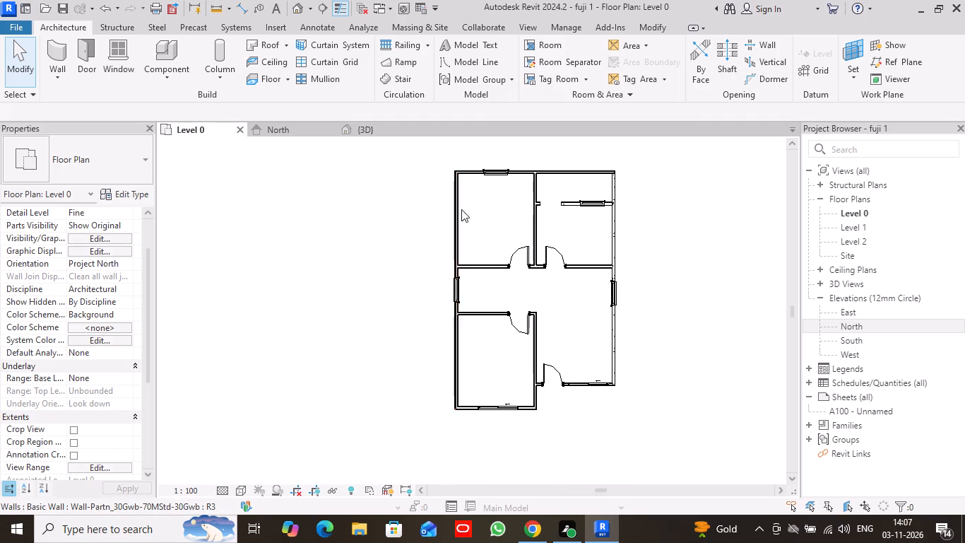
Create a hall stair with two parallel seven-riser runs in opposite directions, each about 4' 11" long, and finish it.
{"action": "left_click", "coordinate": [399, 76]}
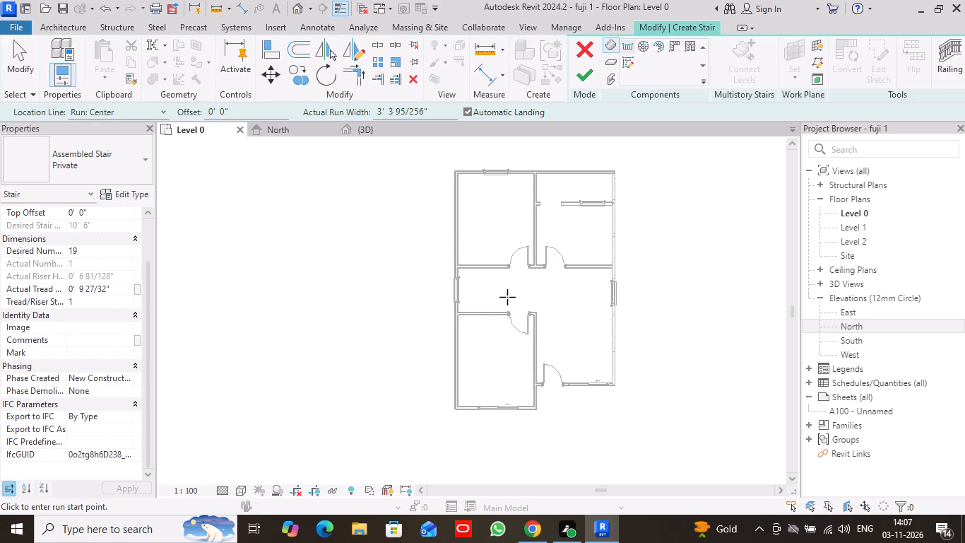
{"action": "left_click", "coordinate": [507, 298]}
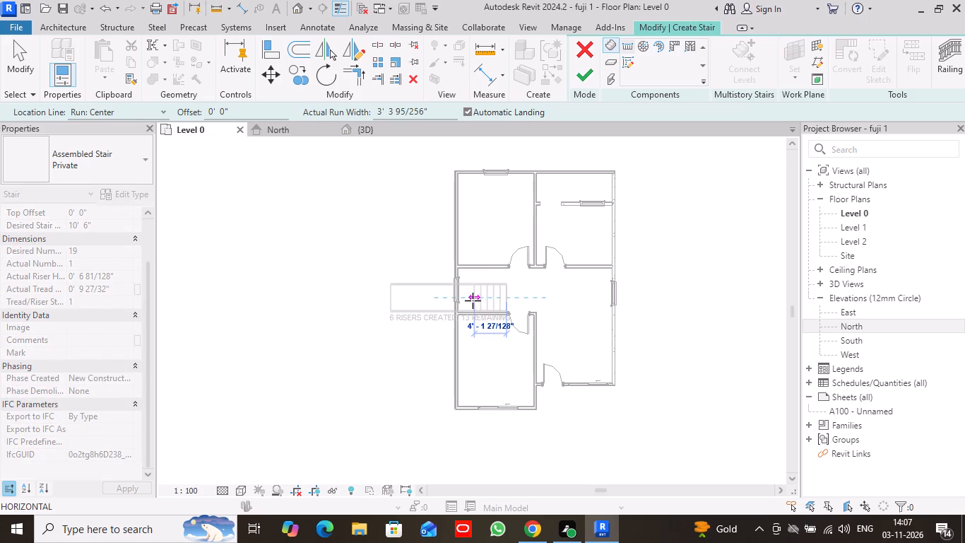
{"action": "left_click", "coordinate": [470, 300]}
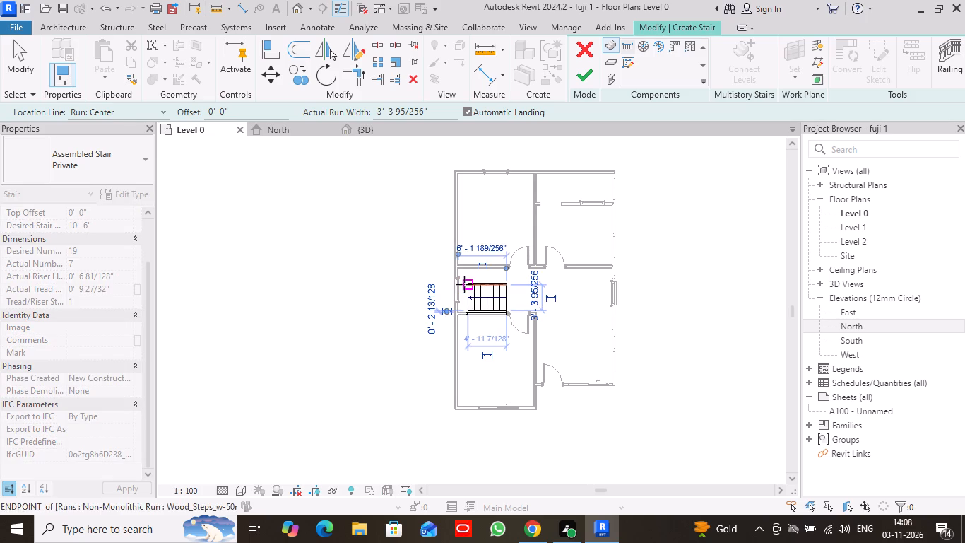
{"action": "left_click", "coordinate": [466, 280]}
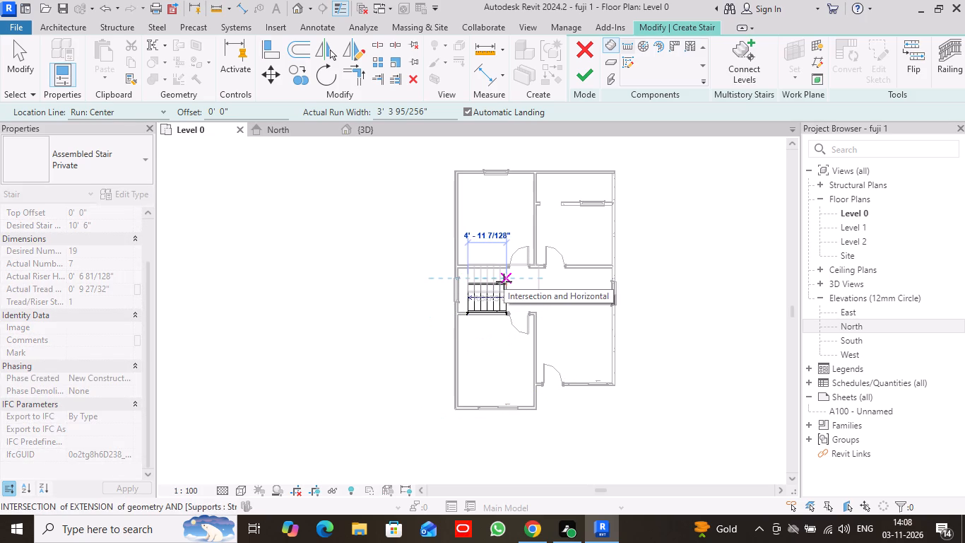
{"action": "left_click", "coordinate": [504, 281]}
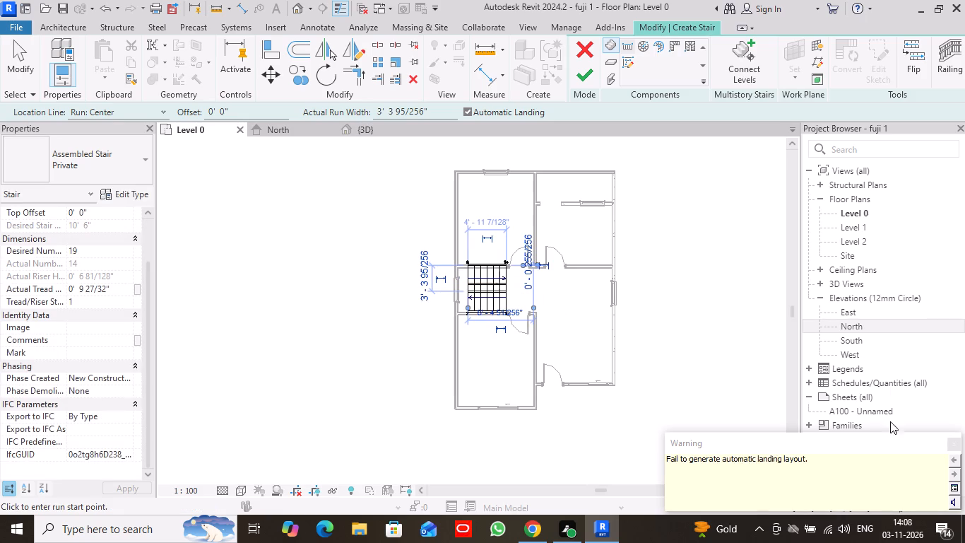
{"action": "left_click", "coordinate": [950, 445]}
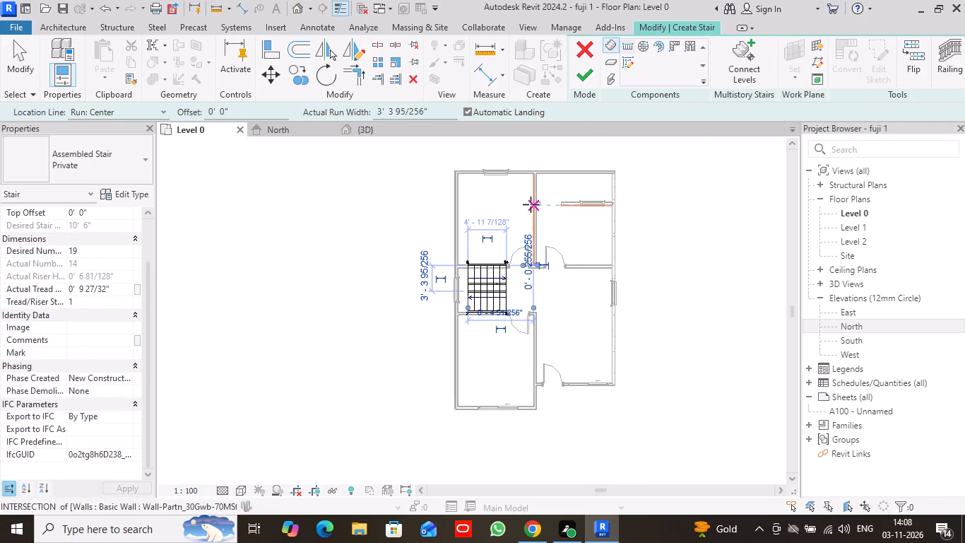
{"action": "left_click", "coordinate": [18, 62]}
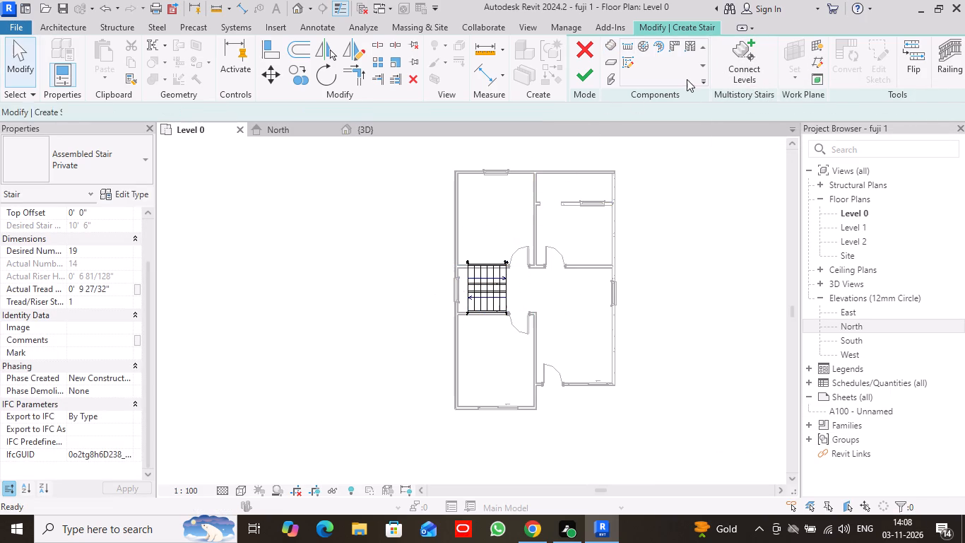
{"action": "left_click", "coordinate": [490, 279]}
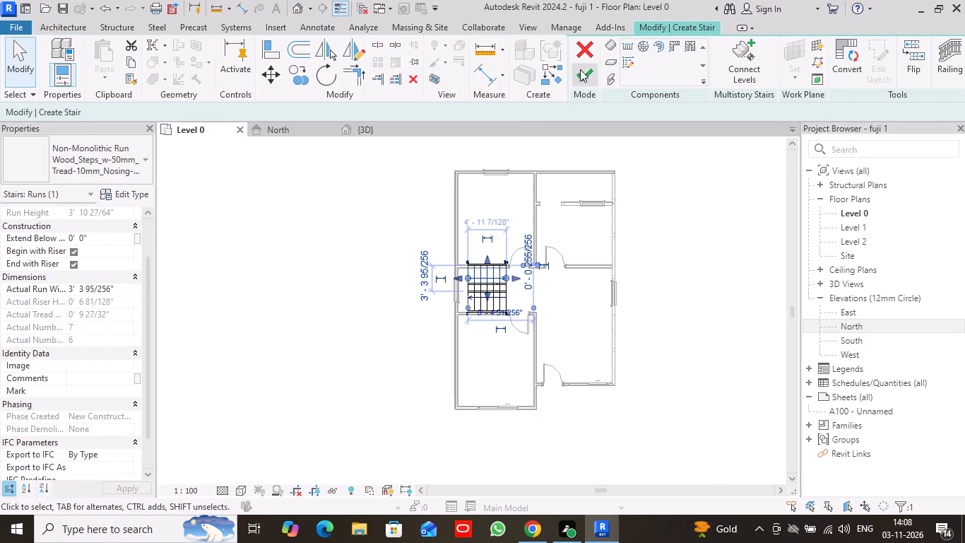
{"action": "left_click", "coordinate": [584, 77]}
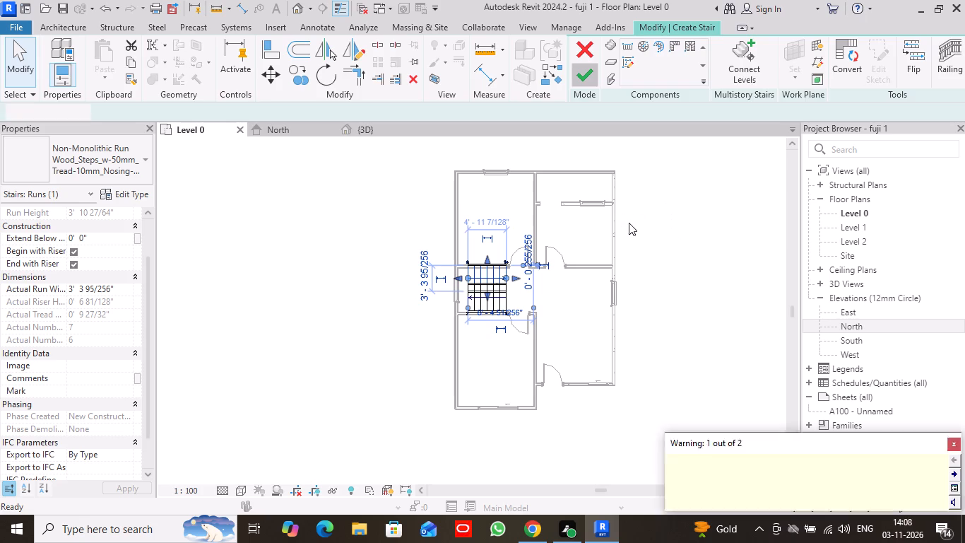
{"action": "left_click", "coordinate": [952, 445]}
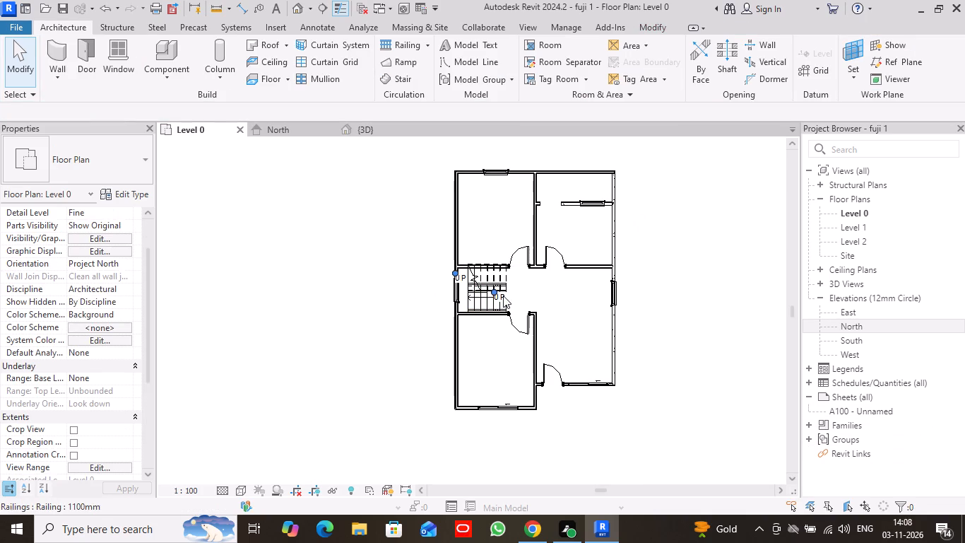
Reopen the hall stair for editing, examine both runs from several angles in 3D, and leave the edit without changes.
{"action": "left_click", "coordinate": [481, 281]}
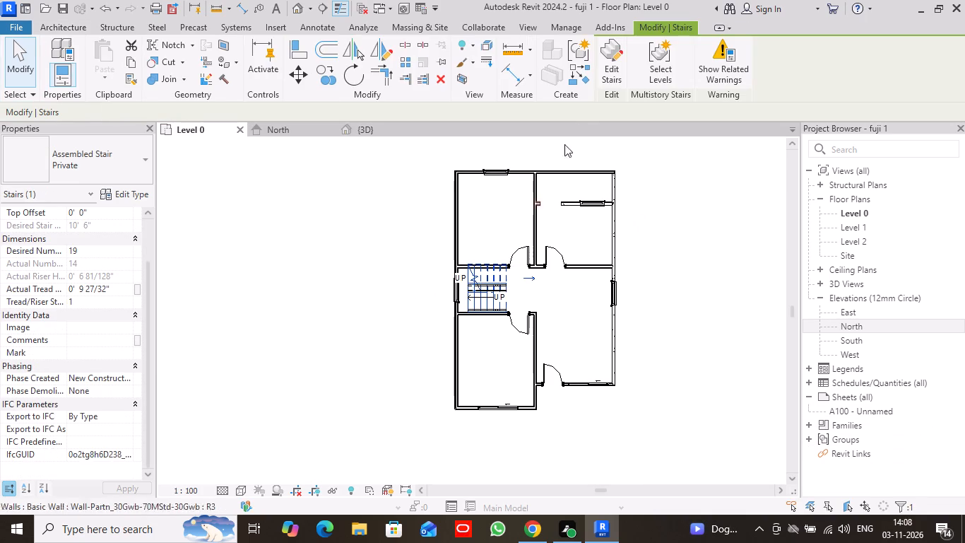
{"action": "left_click", "coordinate": [620, 66]}
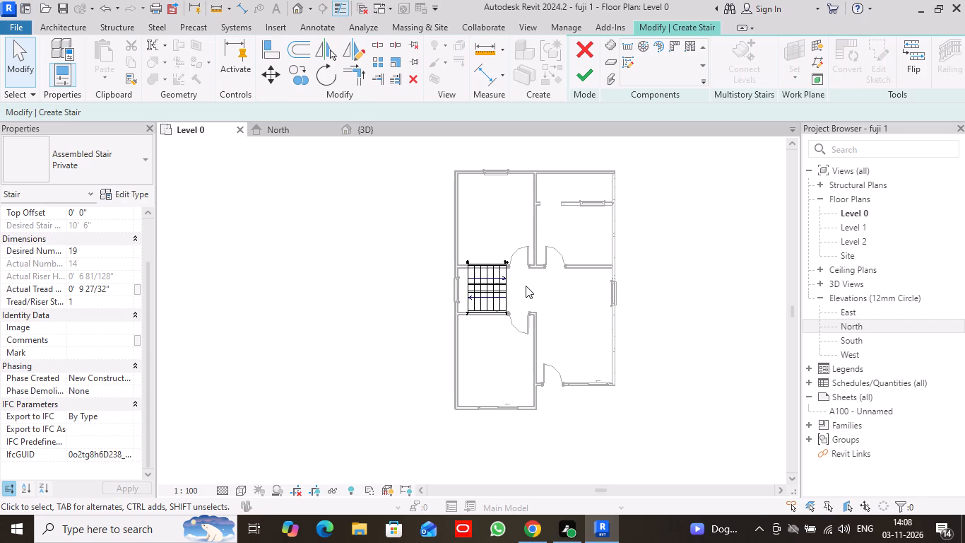
{"action": "left_click", "coordinate": [390, 129]}
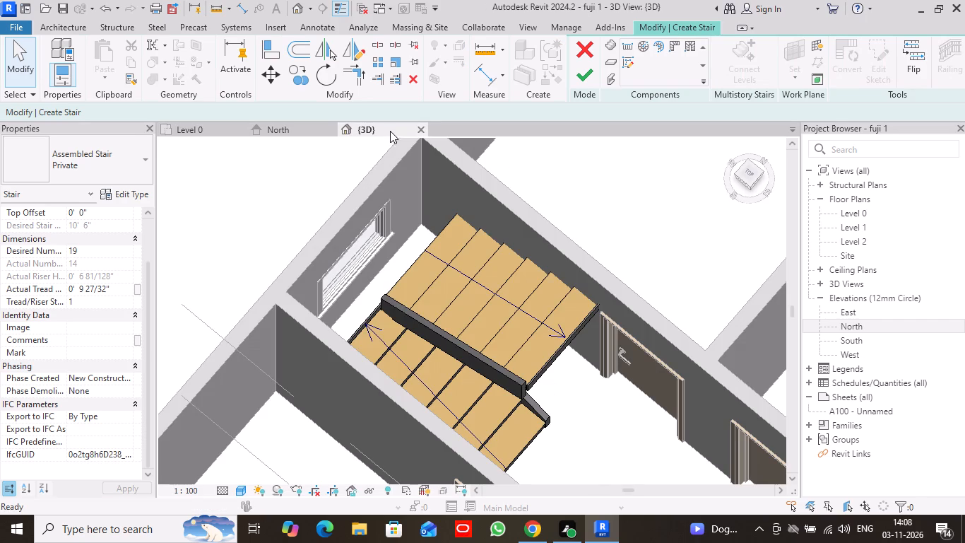
{"action": "left_click_drag", "start_coordinate": [750, 185], "coordinate": [758, 160]}
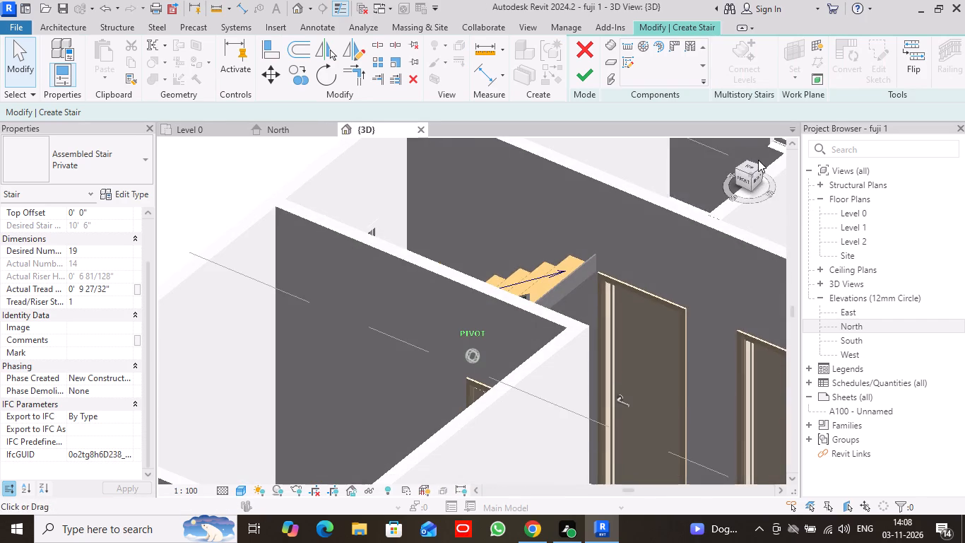
{"action": "left_click_drag", "start_coordinate": [758, 160], "coordinate": [766, 190]}
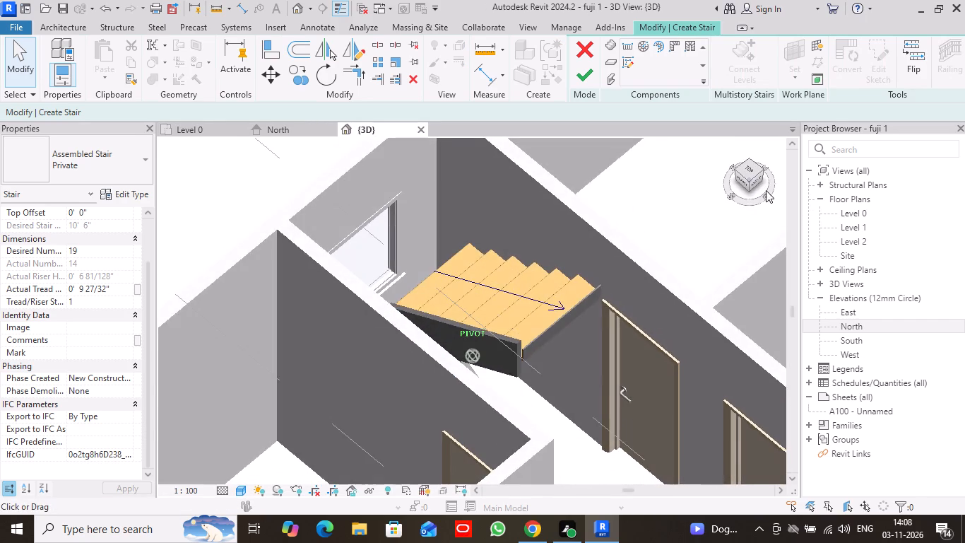
{"action": "left_click_drag", "start_coordinate": [766, 190], "coordinate": [762, 179]}
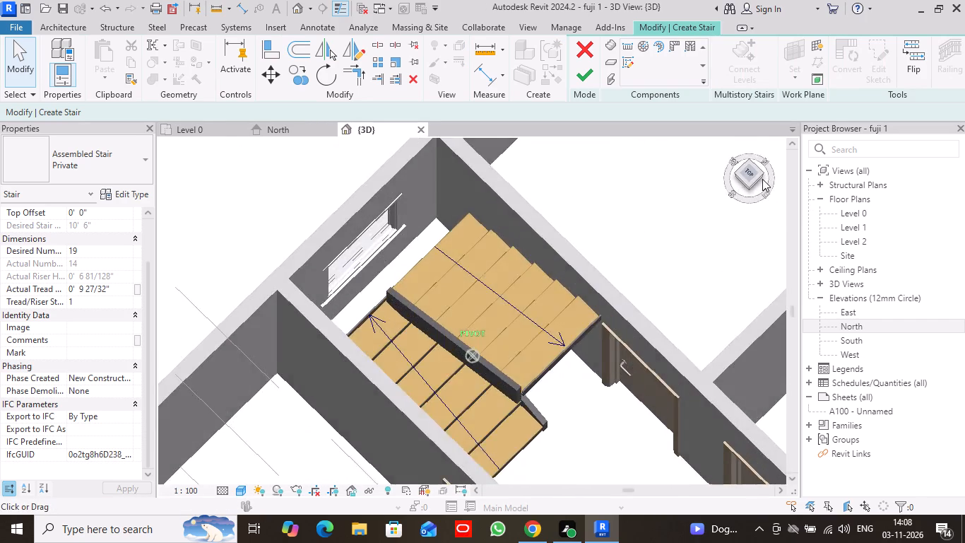
{"action": "left_click_drag", "start_coordinate": [762, 179], "coordinate": [684, 159]}
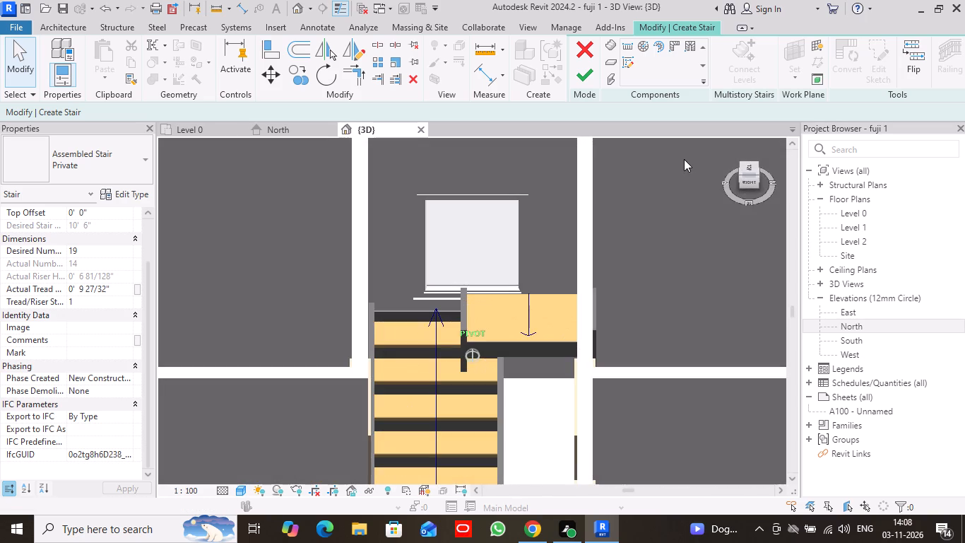
{"action": "left_click_drag", "start_coordinate": [684, 159], "coordinate": [693, 187]}
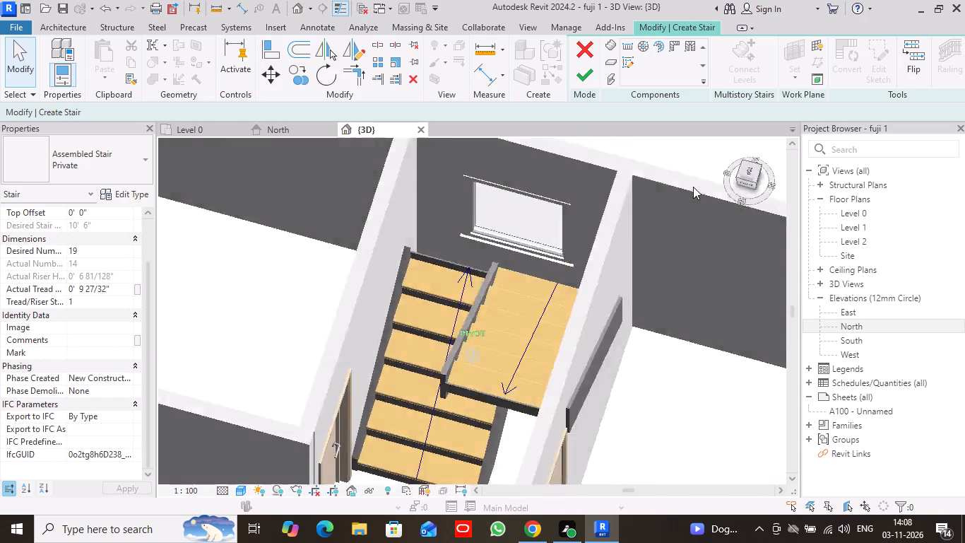
{"action": "left_click_drag", "start_coordinate": [693, 187], "coordinate": [777, 194]}
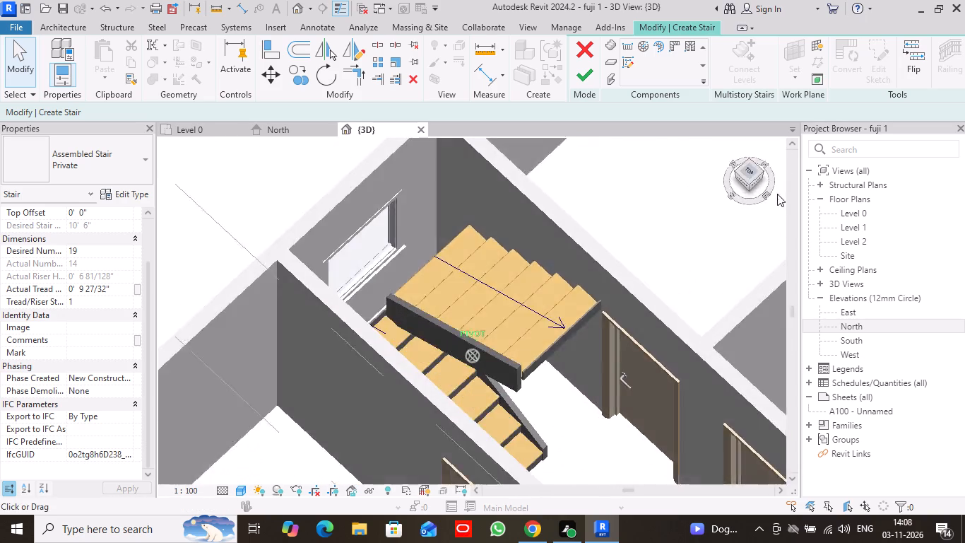
{"action": "left_click_drag", "start_coordinate": [777, 194], "coordinate": [184, 185]}
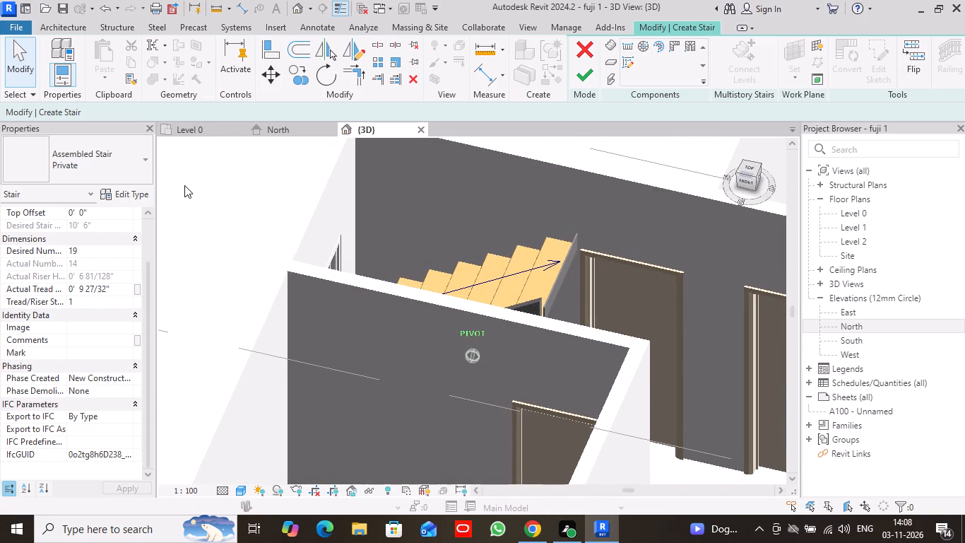
{"action": "left_click_drag", "start_coordinate": [184, 185], "coordinate": [184, 187]}
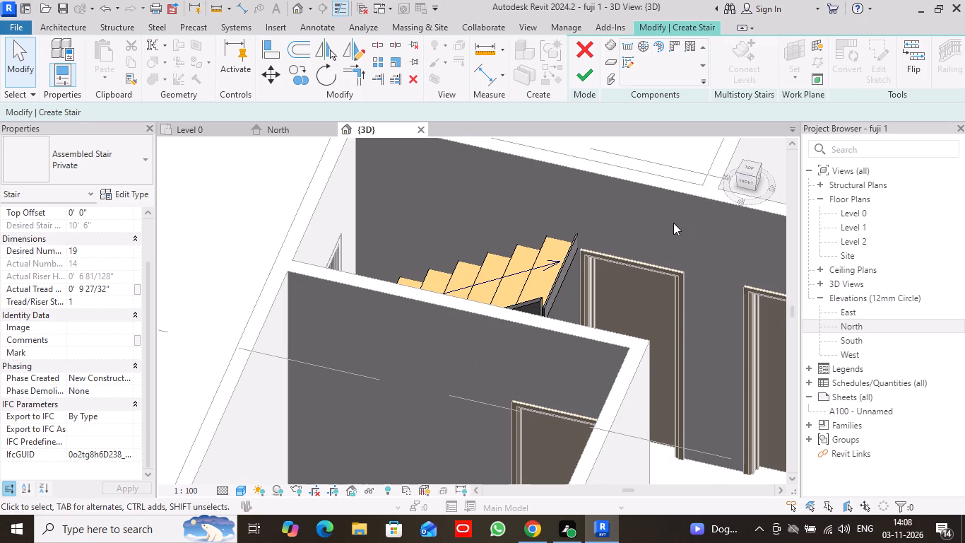
{"action": "left_click", "coordinate": [586, 54]}
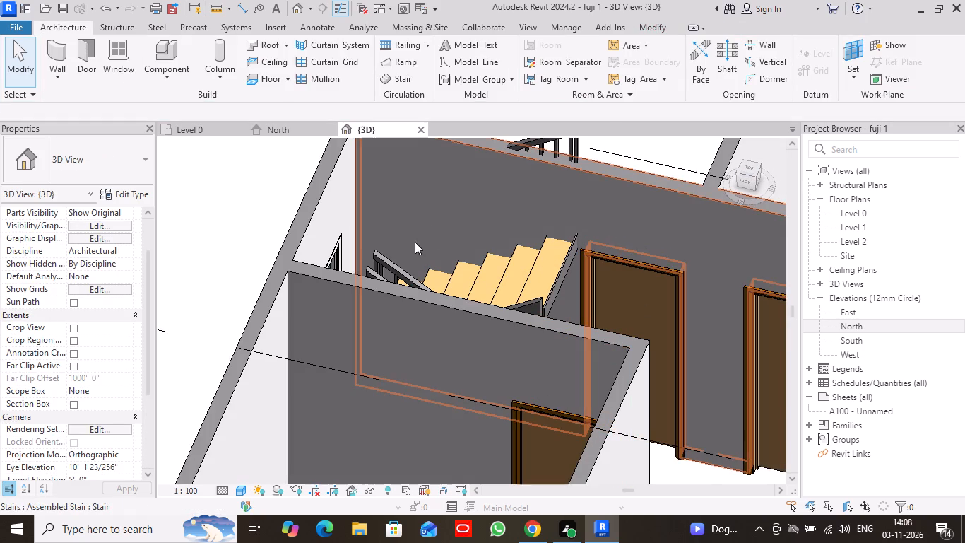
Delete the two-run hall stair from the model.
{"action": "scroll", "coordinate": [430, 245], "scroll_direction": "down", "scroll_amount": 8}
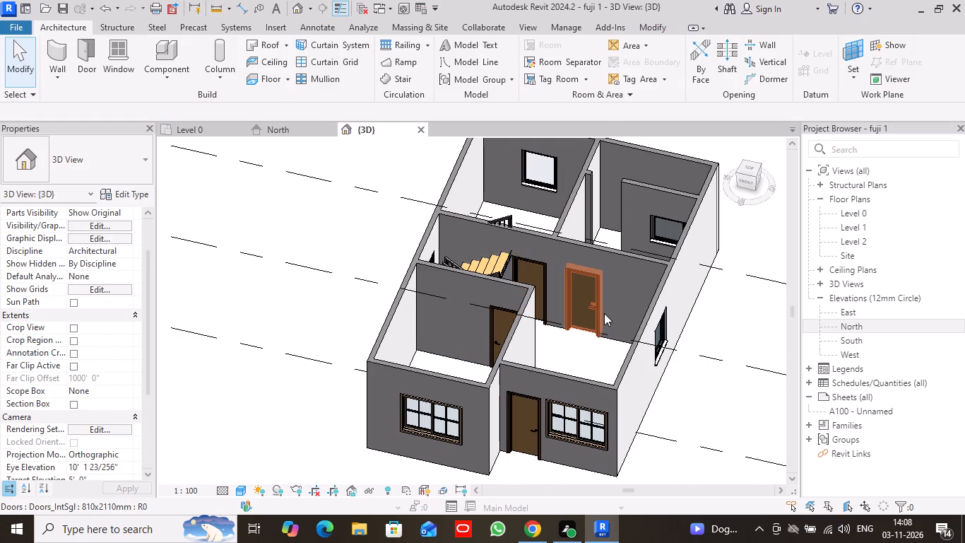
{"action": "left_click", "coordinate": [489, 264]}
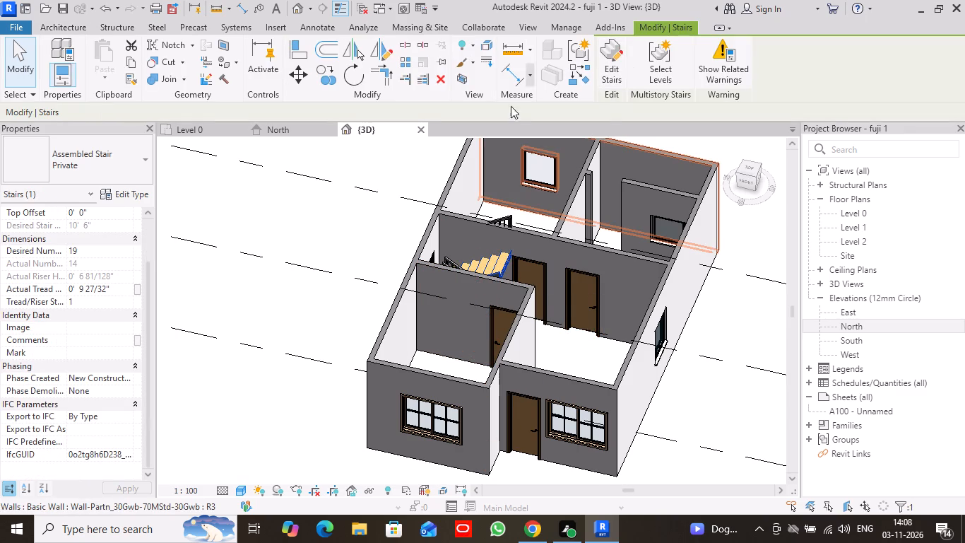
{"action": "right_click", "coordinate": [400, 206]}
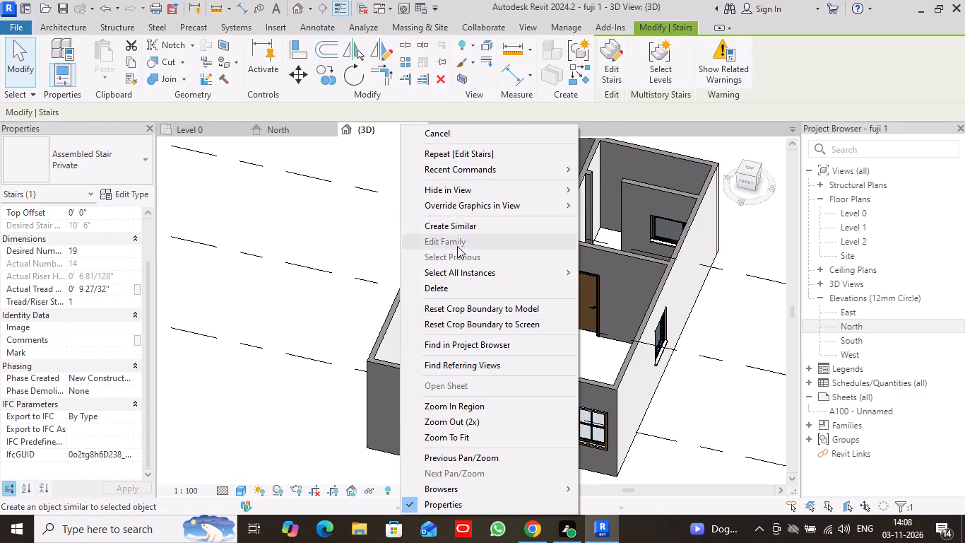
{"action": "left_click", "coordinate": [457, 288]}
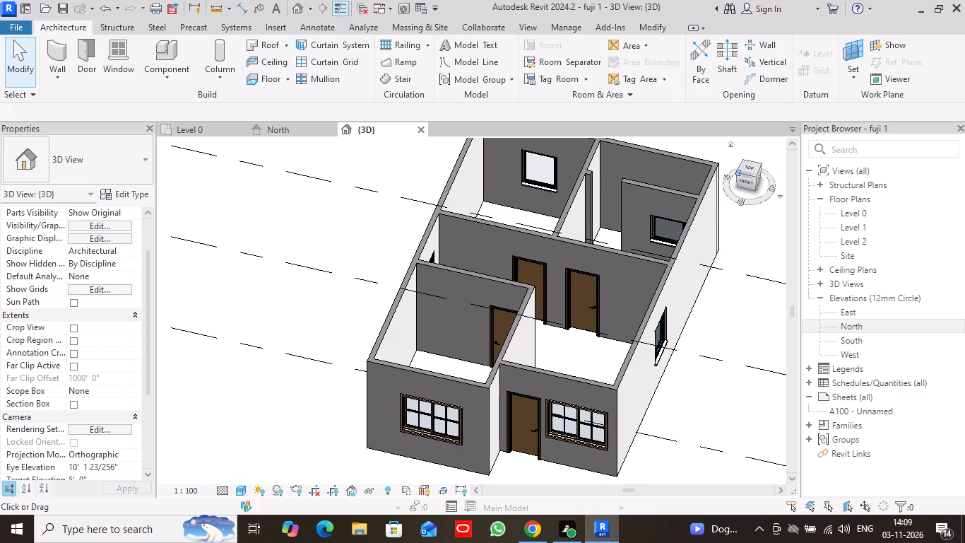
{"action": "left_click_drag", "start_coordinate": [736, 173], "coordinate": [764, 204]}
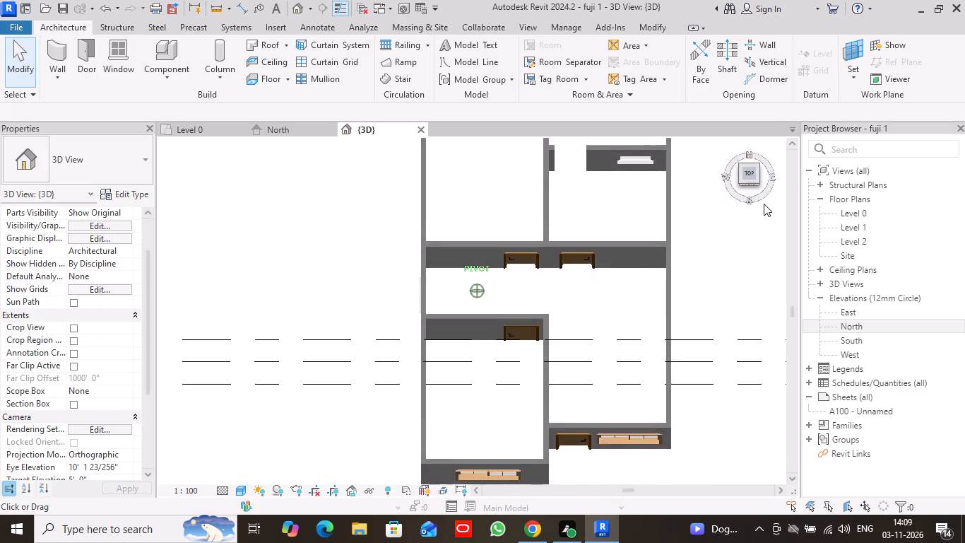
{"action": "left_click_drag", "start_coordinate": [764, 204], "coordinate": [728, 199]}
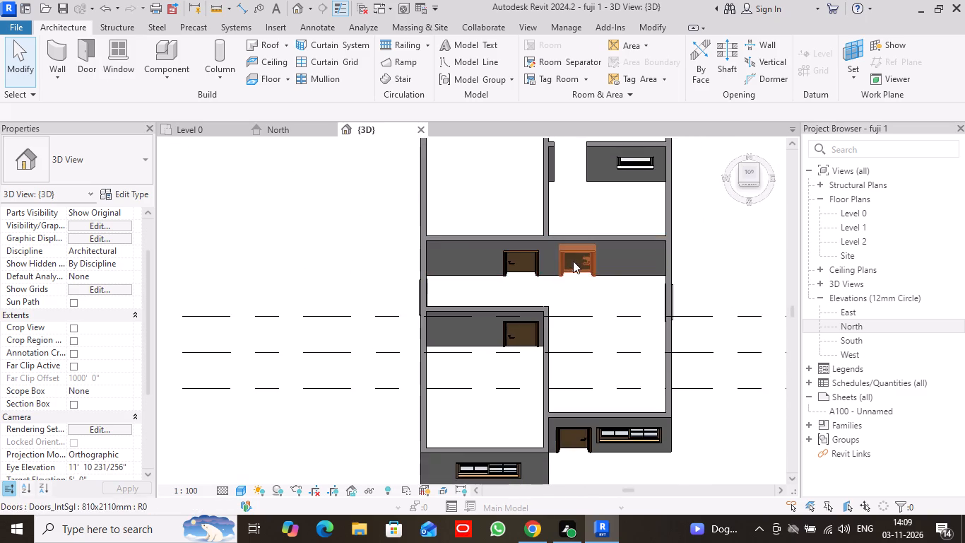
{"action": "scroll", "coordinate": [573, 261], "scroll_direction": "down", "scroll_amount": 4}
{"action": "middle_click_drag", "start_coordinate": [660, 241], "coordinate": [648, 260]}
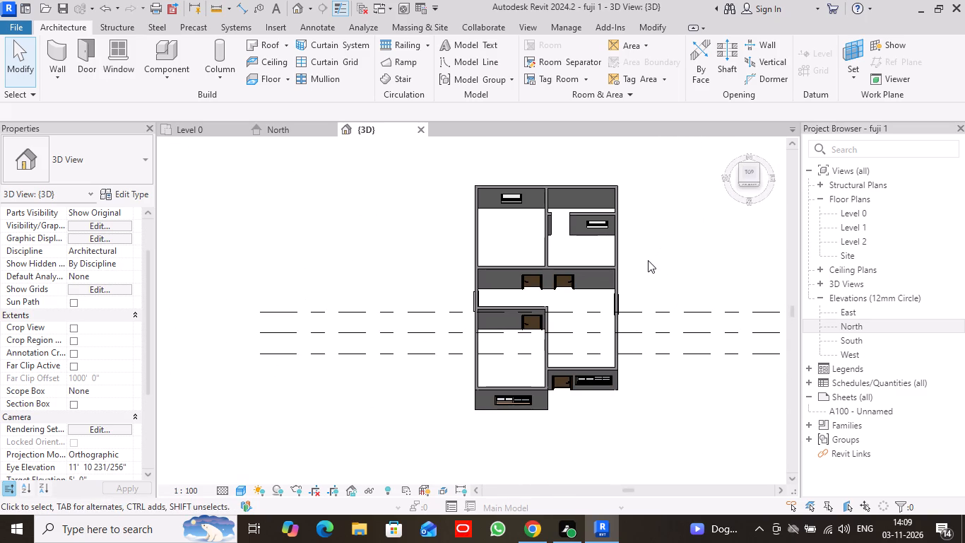
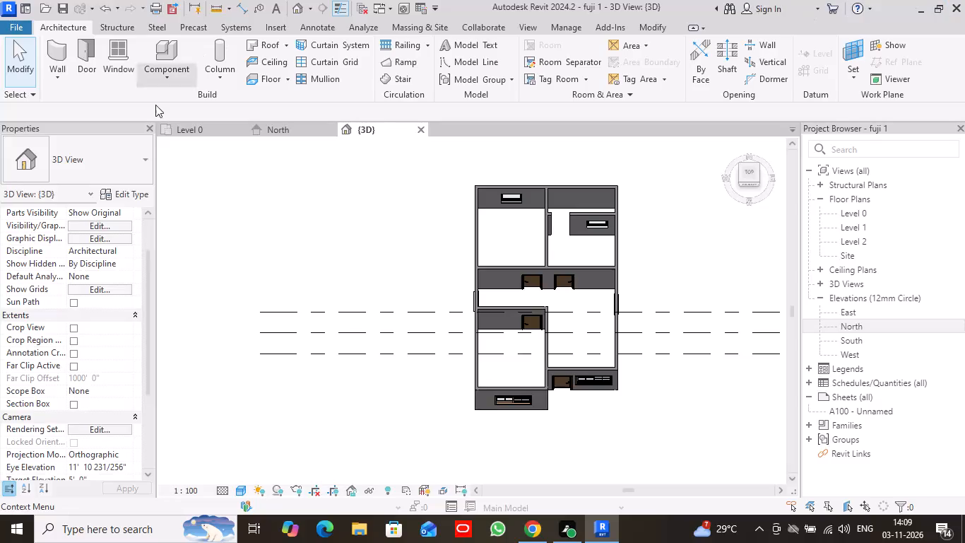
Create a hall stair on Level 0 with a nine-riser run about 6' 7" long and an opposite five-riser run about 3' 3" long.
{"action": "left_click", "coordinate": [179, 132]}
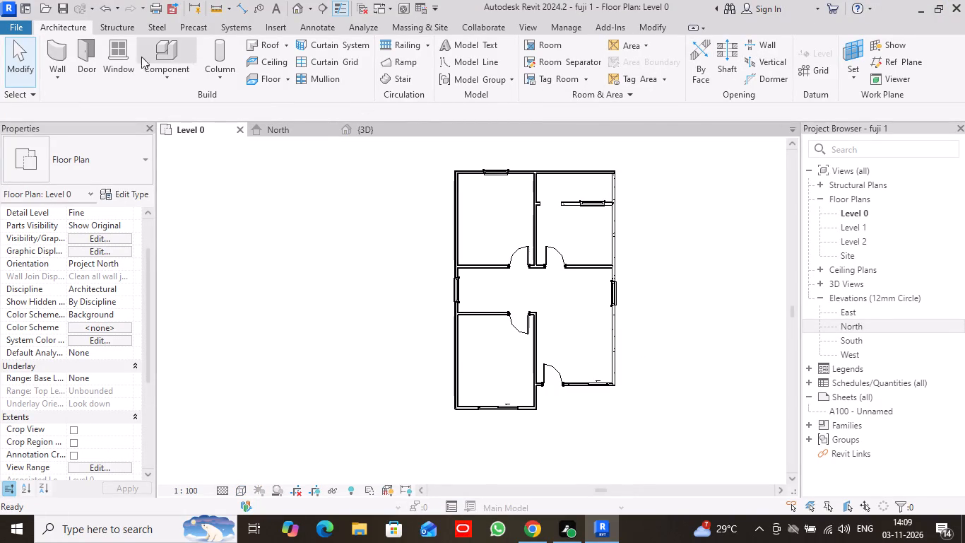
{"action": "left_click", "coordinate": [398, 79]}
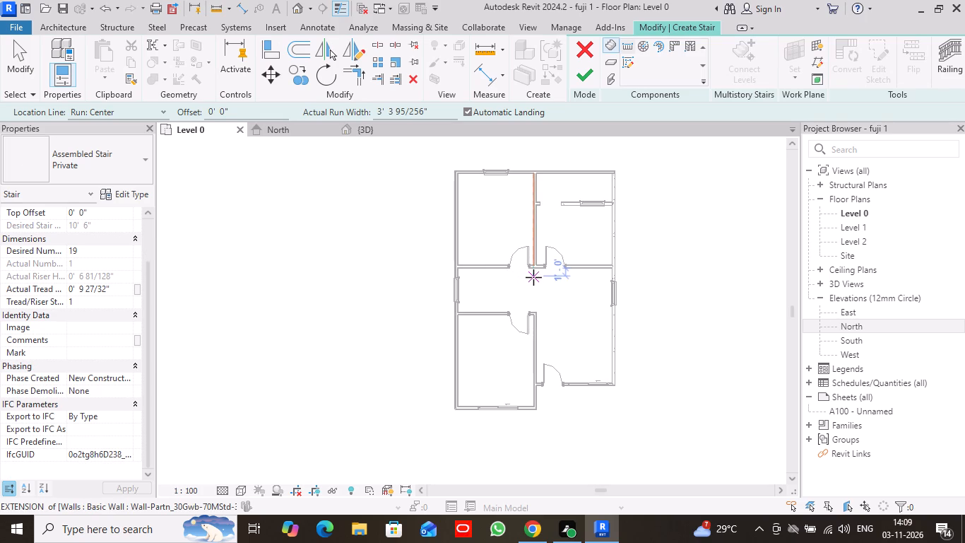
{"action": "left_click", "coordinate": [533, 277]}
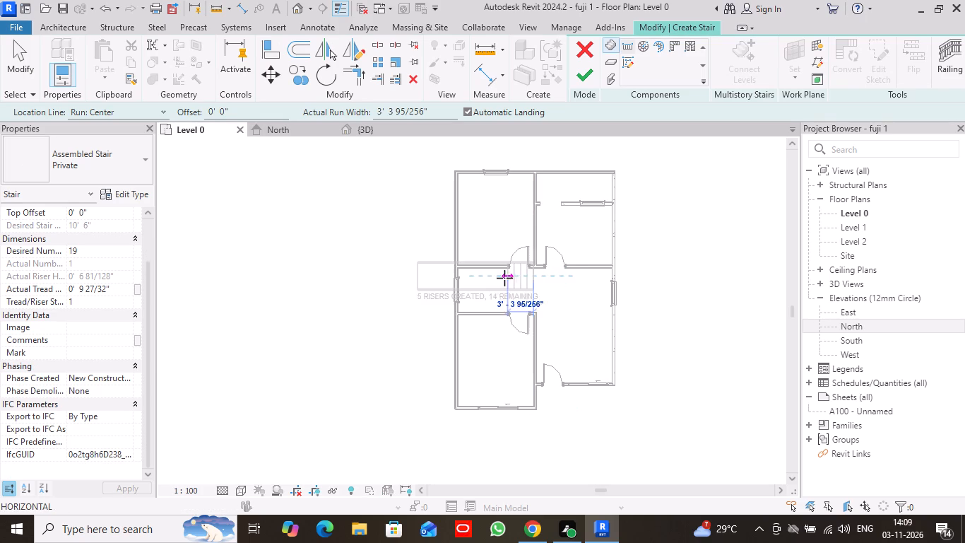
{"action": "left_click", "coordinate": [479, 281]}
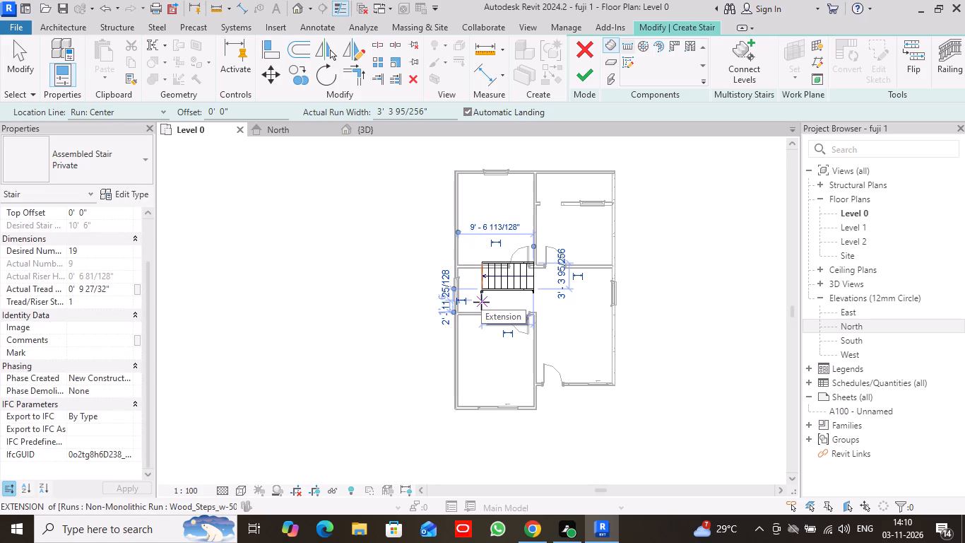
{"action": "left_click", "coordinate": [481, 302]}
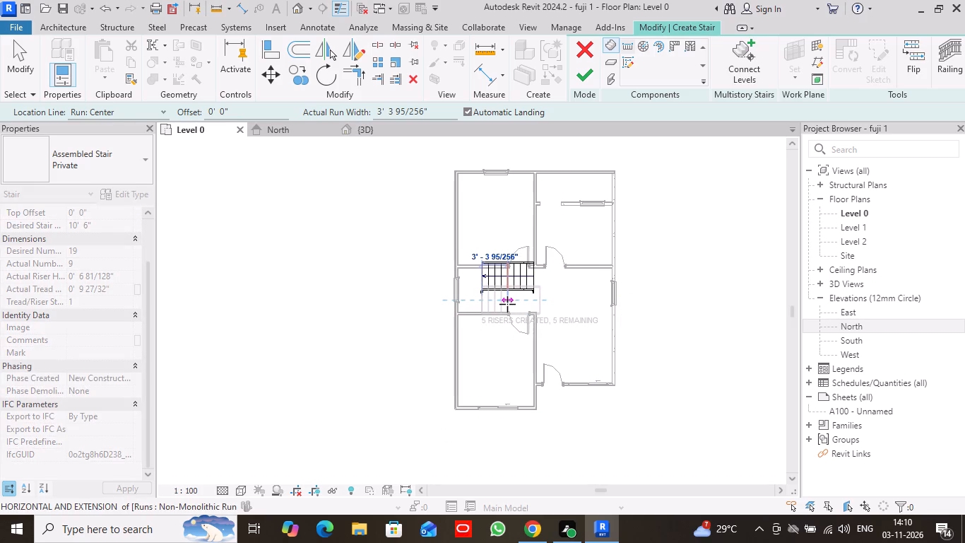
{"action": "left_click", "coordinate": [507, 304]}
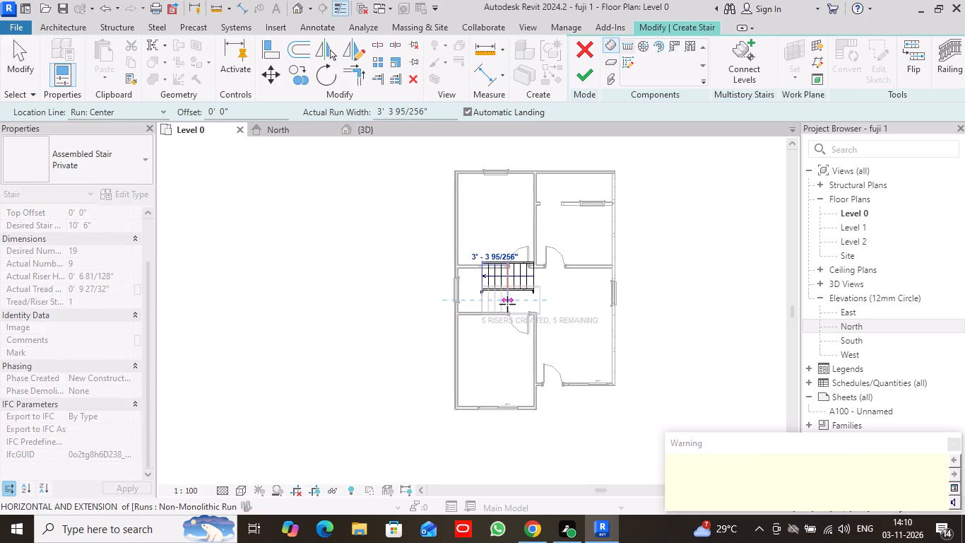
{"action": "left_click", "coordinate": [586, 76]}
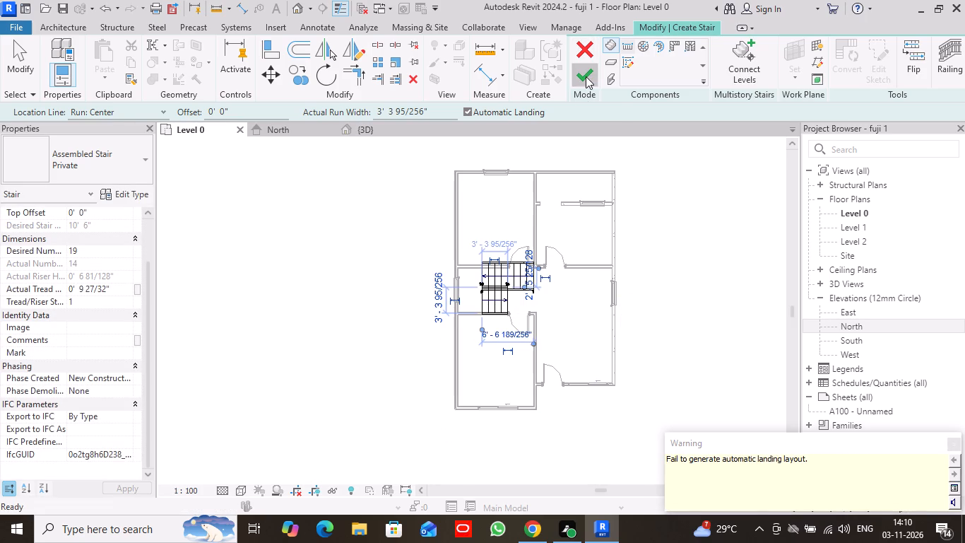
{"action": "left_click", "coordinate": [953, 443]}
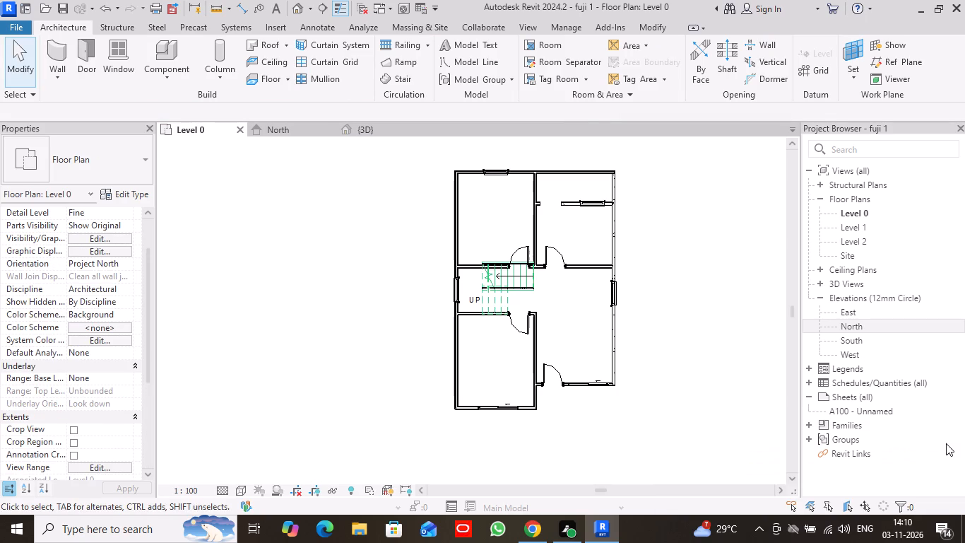
Reopen the hall stair for editing, examine its two runs in 3D, and leave the edit without changes.
{"action": "left_click", "coordinate": [498, 291]}
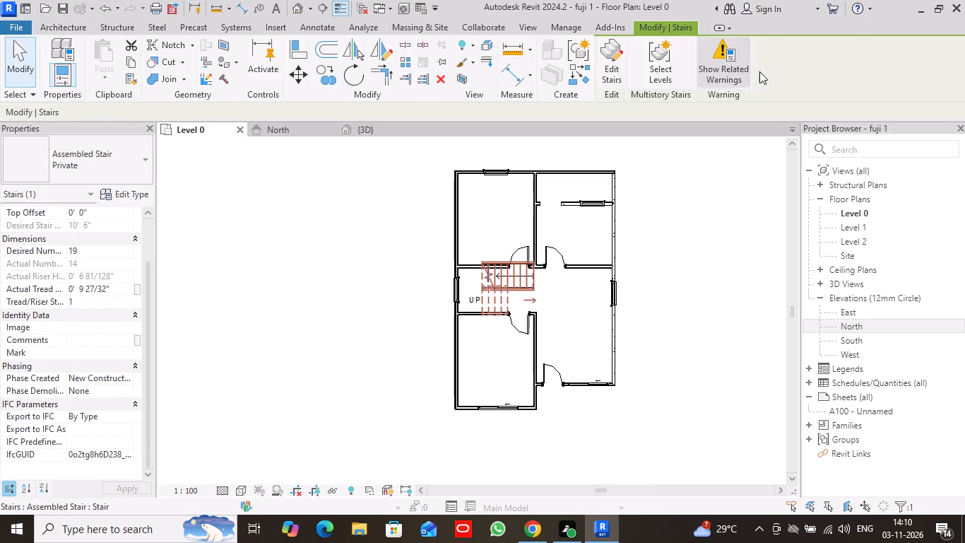
{"action": "left_click", "coordinate": [624, 74]}
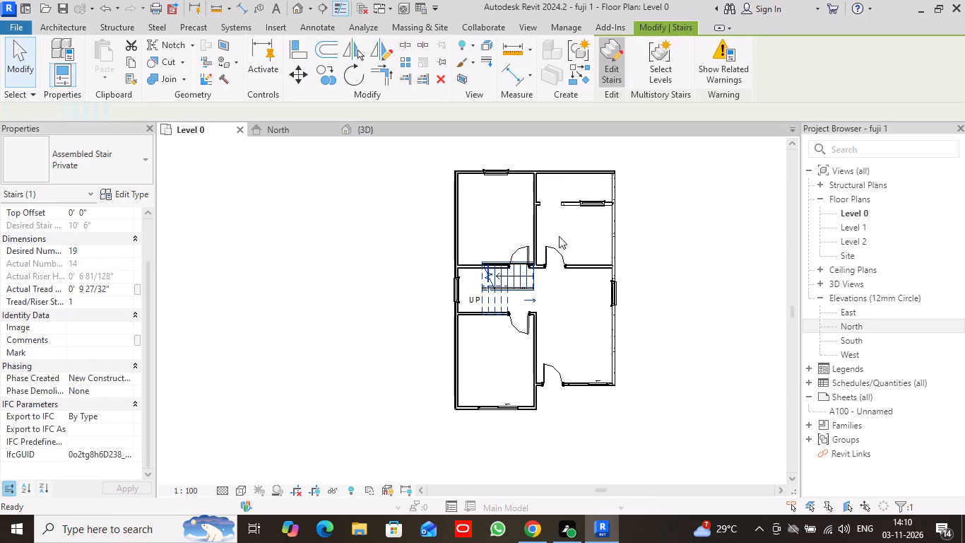
{"action": "left_click", "coordinate": [352, 123]}
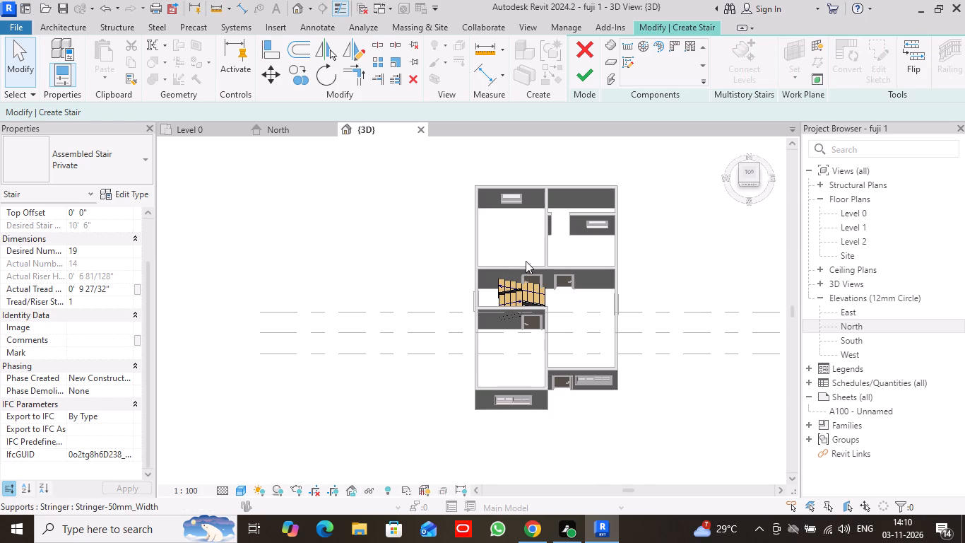
{"action": "scroll", "coordinate": [574, 308], "scroll_direction": "up", "scroll_amount": 3}
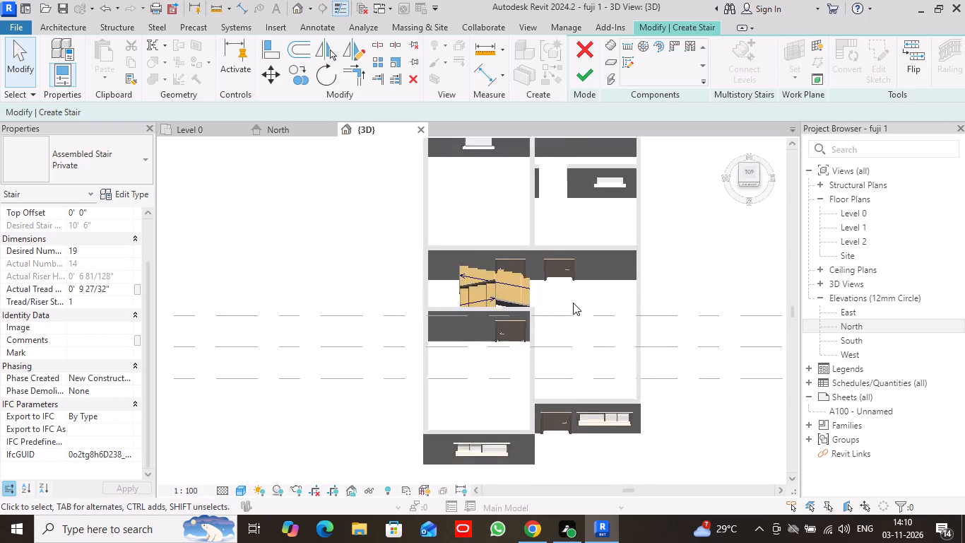
{"action": "scroll", "coordinate": [573, 303], "scroll_direction": "up", "scroll_amount": 3}
{"action": "scroll", "coordinate": [569, 285], "scroll_direction": "down", "scroll_amount": 2}
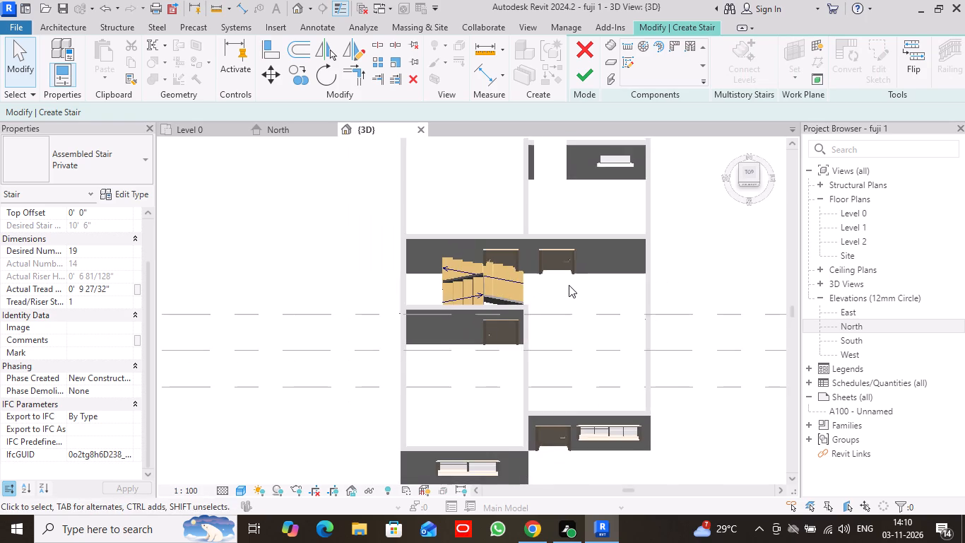
{"action": "left_click", "coordinate": [591, 50]}
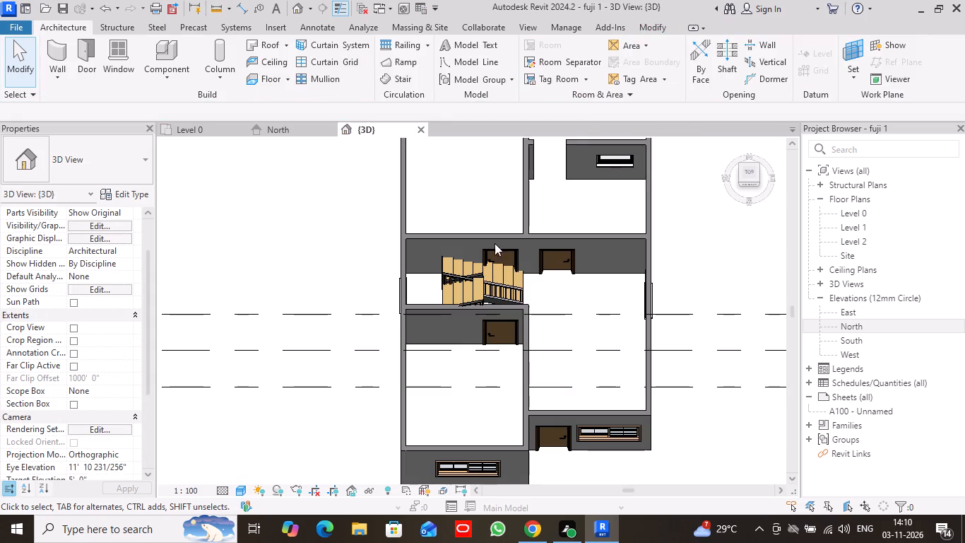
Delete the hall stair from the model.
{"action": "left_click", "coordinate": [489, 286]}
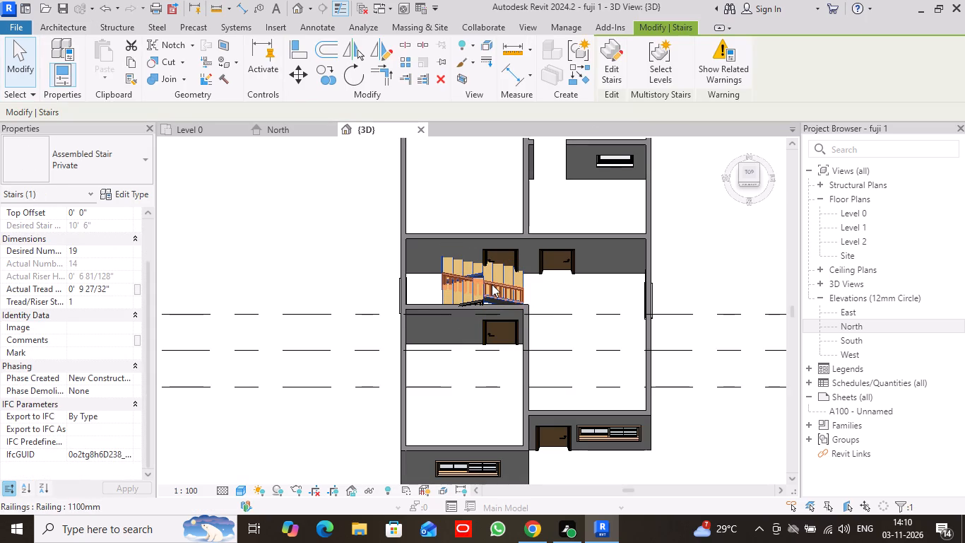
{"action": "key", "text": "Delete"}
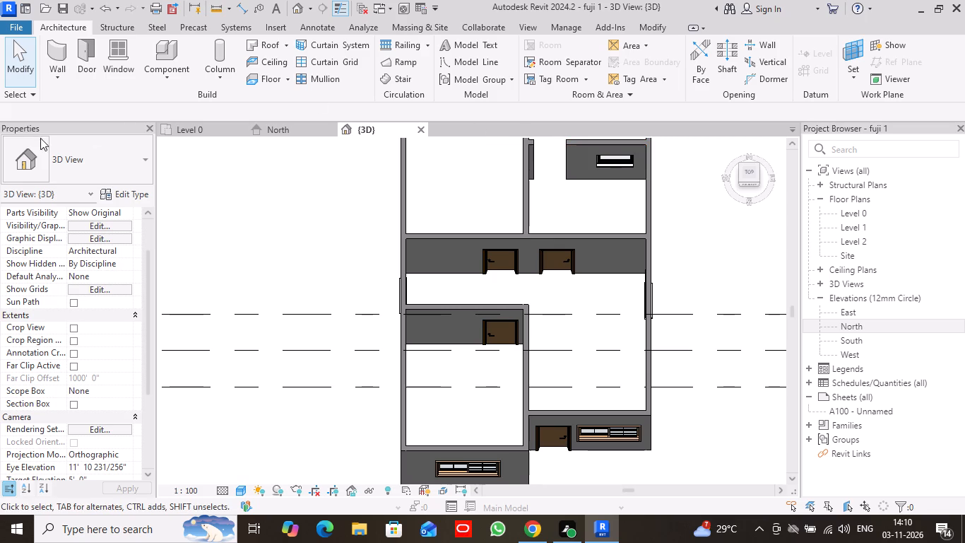
Start an architectural floor boundary sketch on Level 0.
{"action": "left_click", "coordinate": [223, 127]}
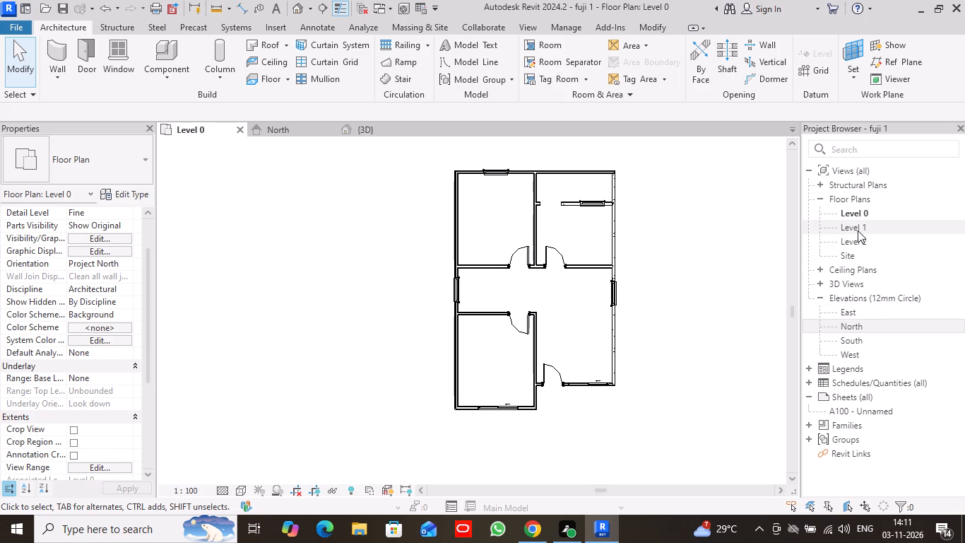
{"action": "left_click", "coordinate": [286, 78]}
{"action": "left_click", "coordinate": [289, 107]}
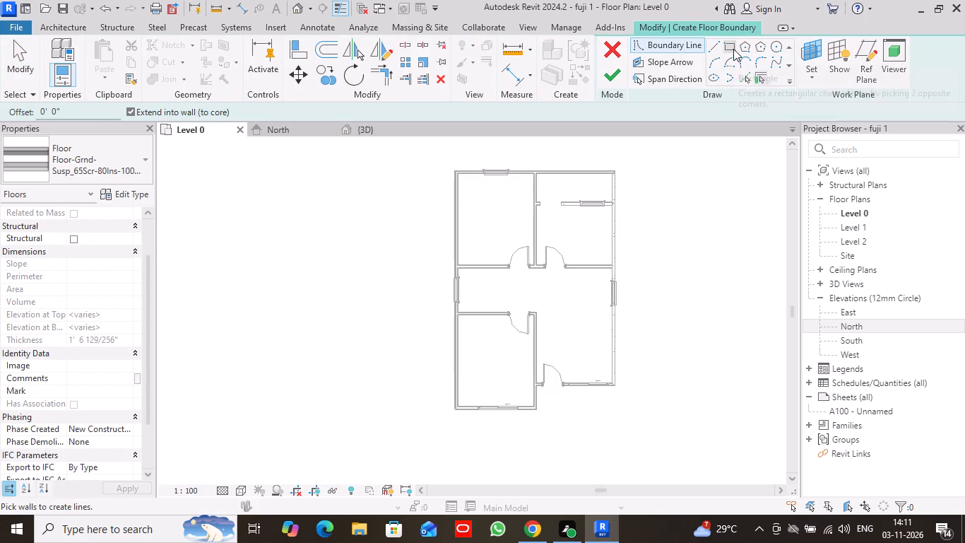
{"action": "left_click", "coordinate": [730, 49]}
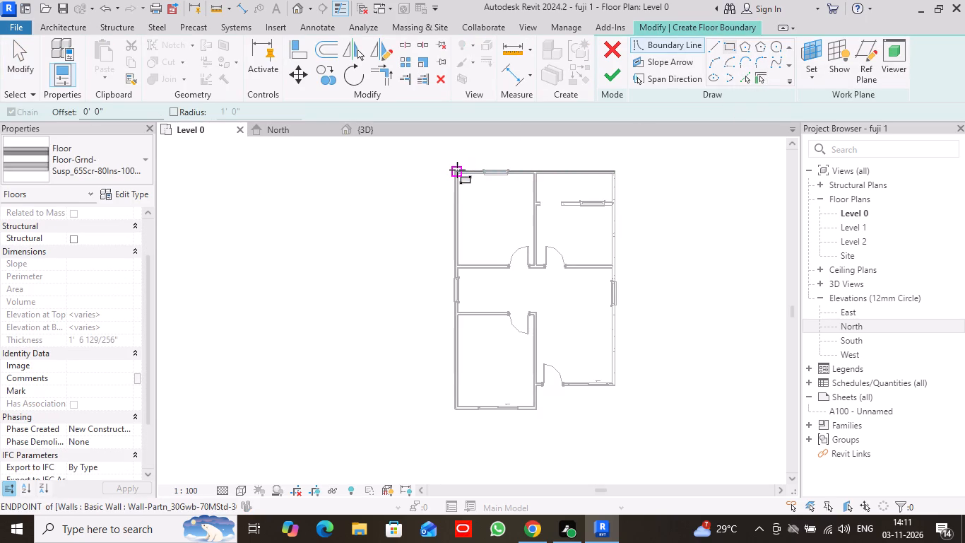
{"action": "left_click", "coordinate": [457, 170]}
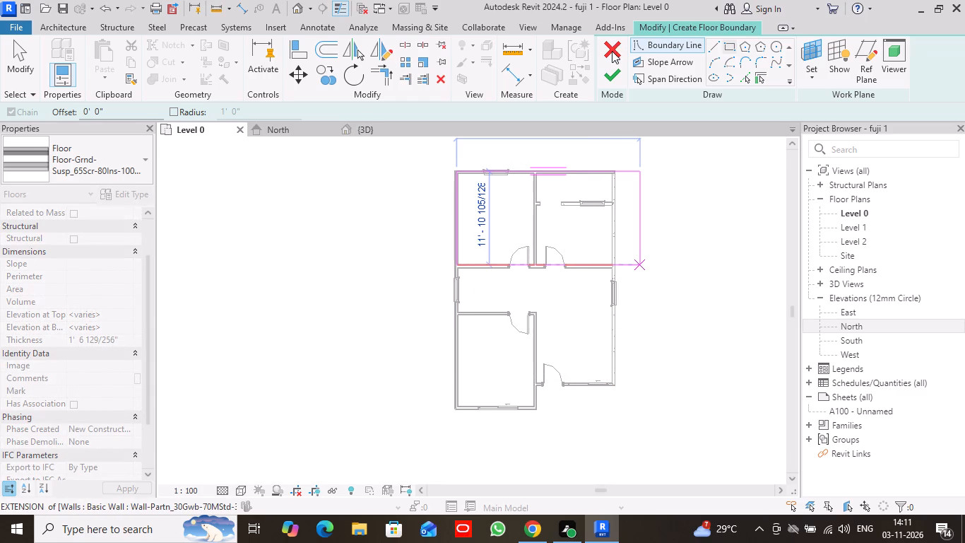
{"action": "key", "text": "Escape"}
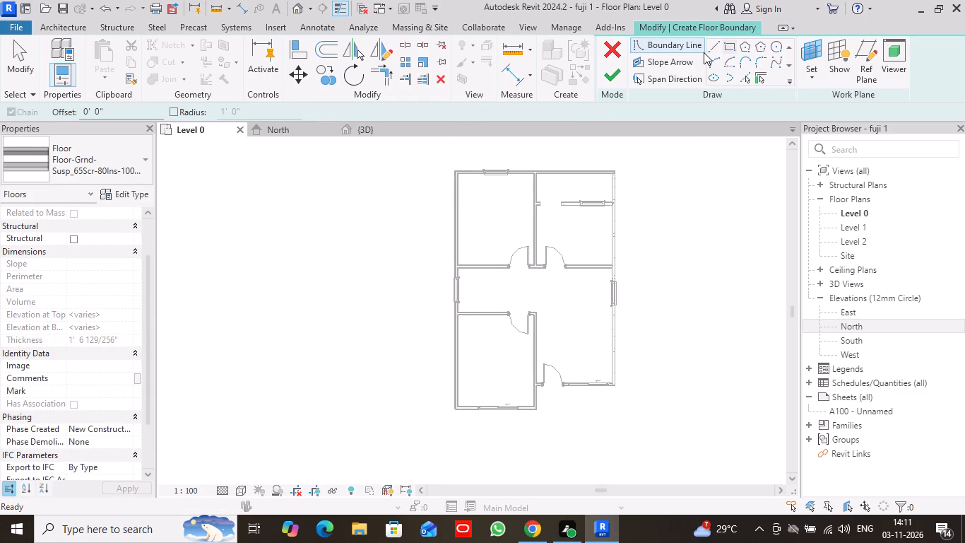
Add floor boundary lines by picking the outer faces of the west, north and east exterior walls and both offset south walls.
{"action": "left_click", "coordinate": [748, 78]}
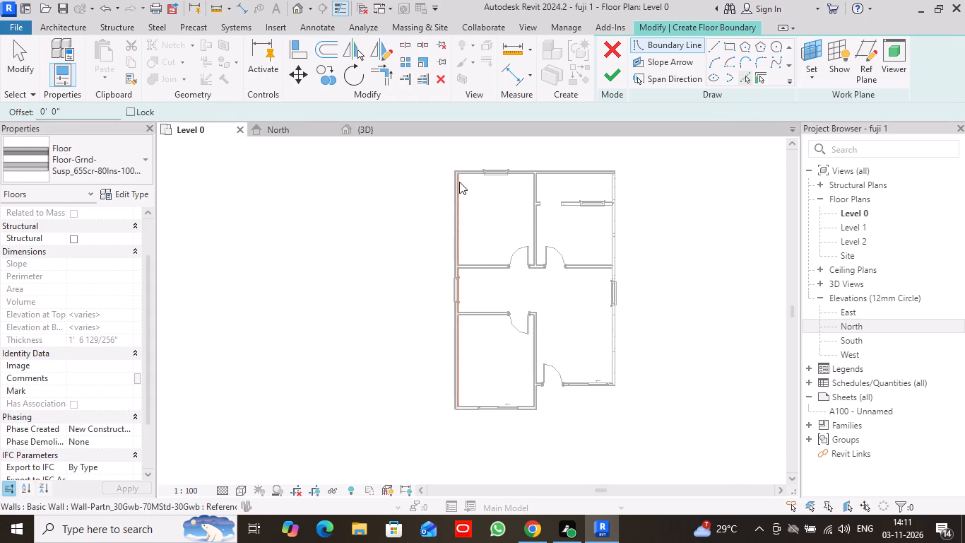
{"action": "scroll", "coordinate": [455, 173], "scroll_direction": "up", "scroll_amount": 4}
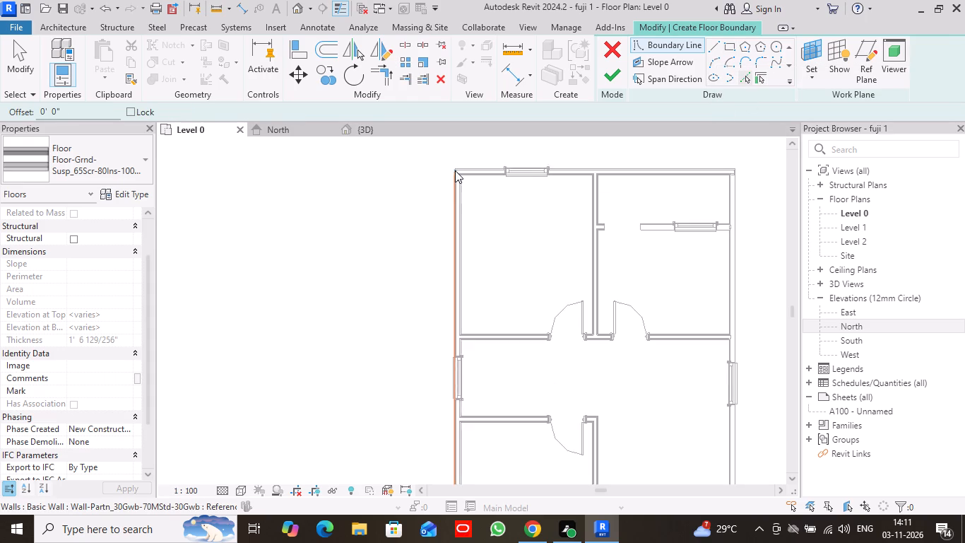
{"action": "scroll", "coordinate": [456, 168], "scroll_direction": "up", "scroll_amount": 4}
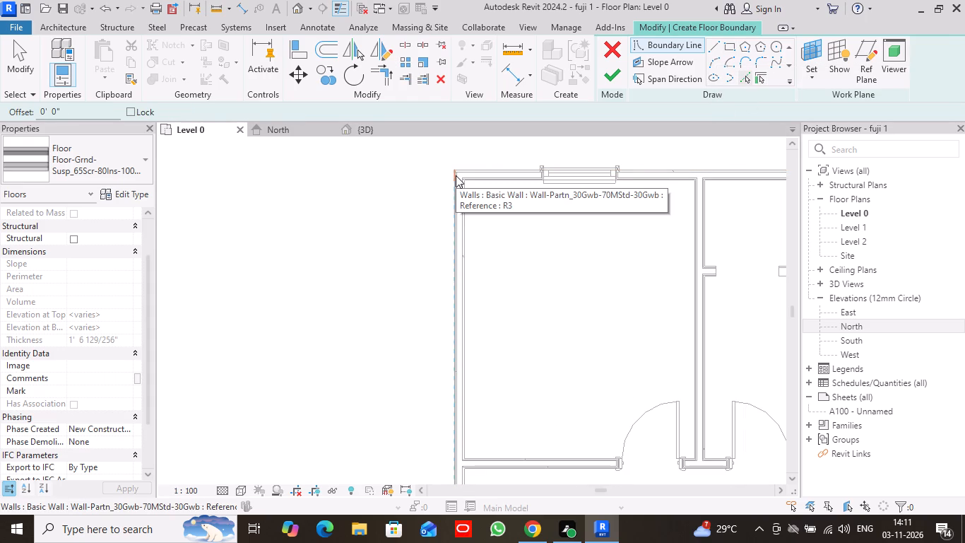
{"action": "left_click", "coordinate": [456, 175]}
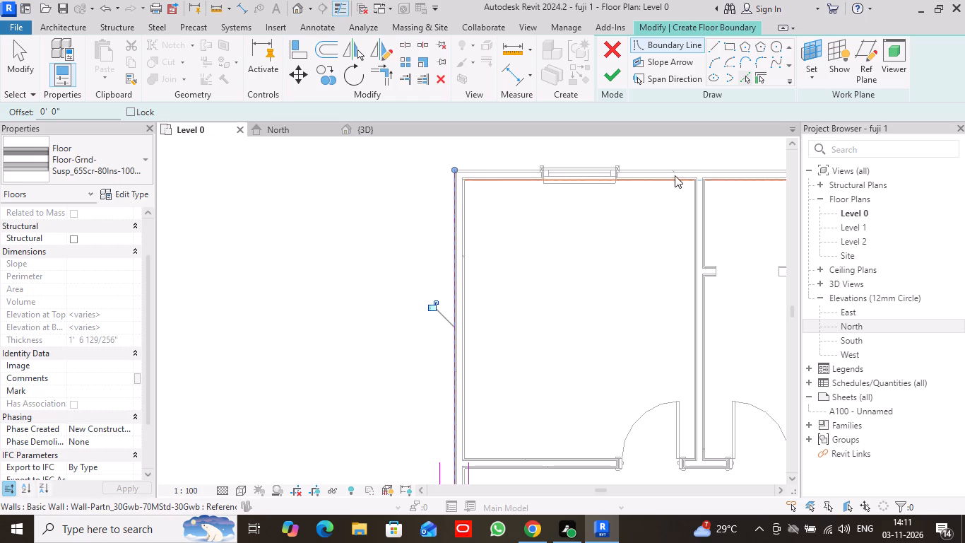
{"action": "left_click", "coordinate": [679, 170]}
{"action": "scroll", "coordinate": [680, 170], "scroll_direction": "down", "scroll_amount": 5}
{"action": "scroll", "coordinate": [696, 236], "scroll_direction": "down", "scroll_amount": 3}
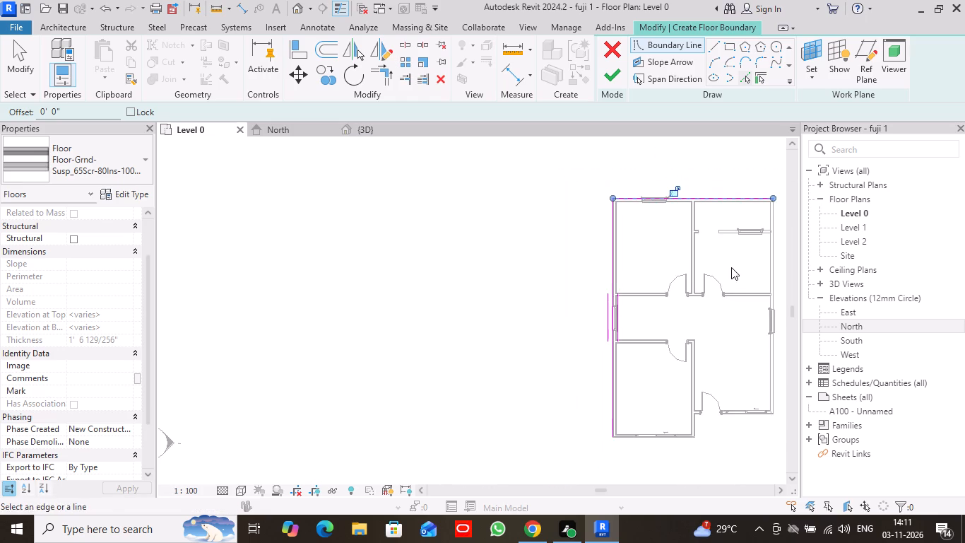
{"action": "middle_click_drag", "start_coordinate": [731, 267], "coordinate": [563, 228]}
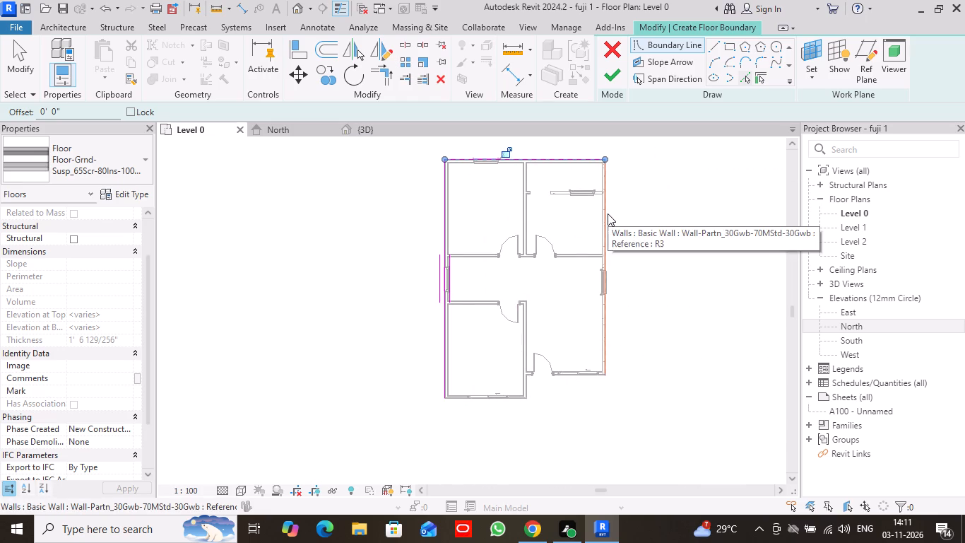
{"action": "left_click", "coordinate": [605, 214]}
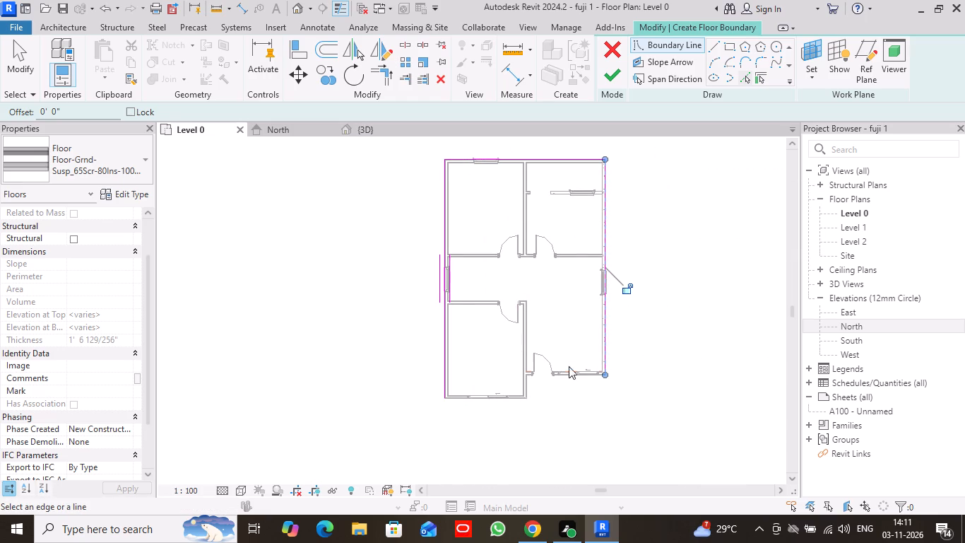
{"action": "scroll", "coordinate": [574, 376], "scroll_direction": "up", "scroll_amount": 4}
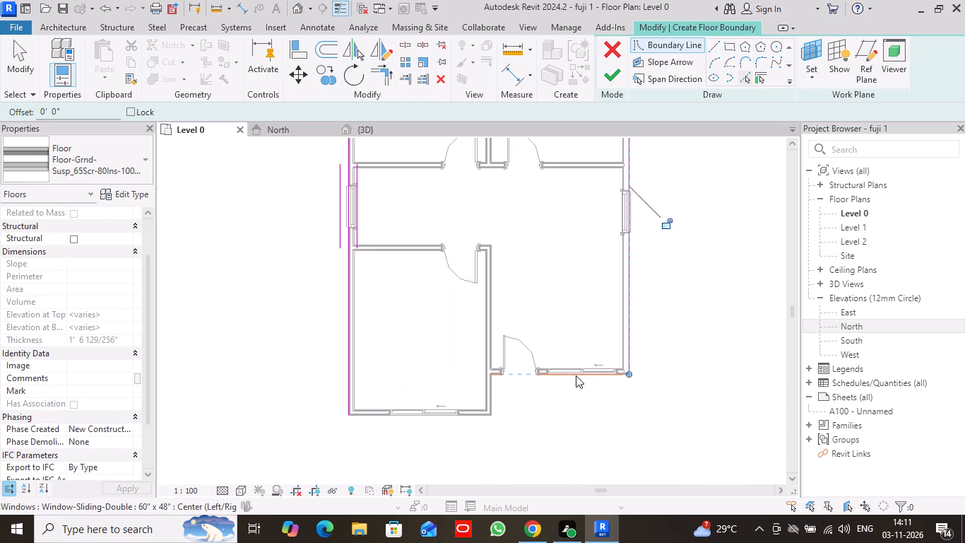
{"action": "scroll", "coordinate": [576, 375], "scroll_direction": "up", "scroll_amount": 2}
{"action": "left_click", "coordinate": [569, 373]}
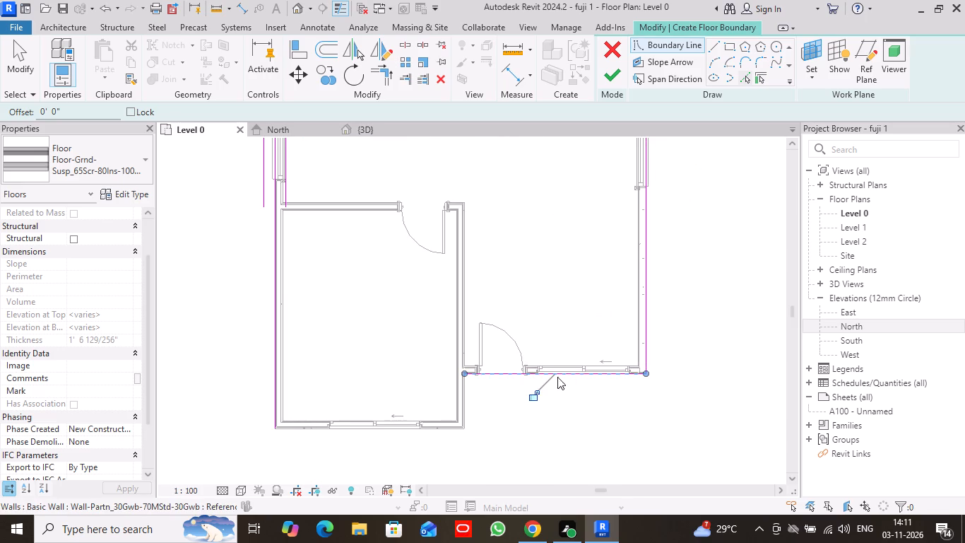
{"action": "left_click", "coordinate": [446, 428]}
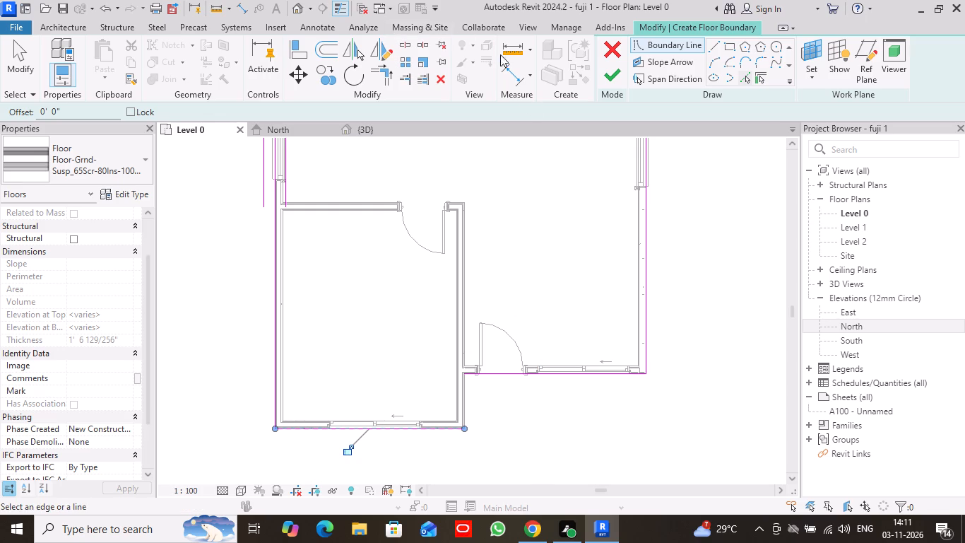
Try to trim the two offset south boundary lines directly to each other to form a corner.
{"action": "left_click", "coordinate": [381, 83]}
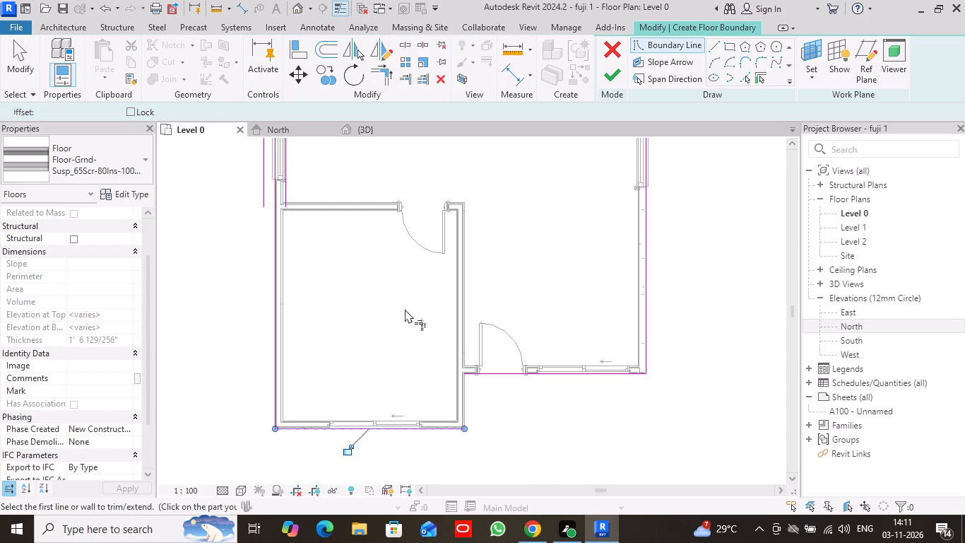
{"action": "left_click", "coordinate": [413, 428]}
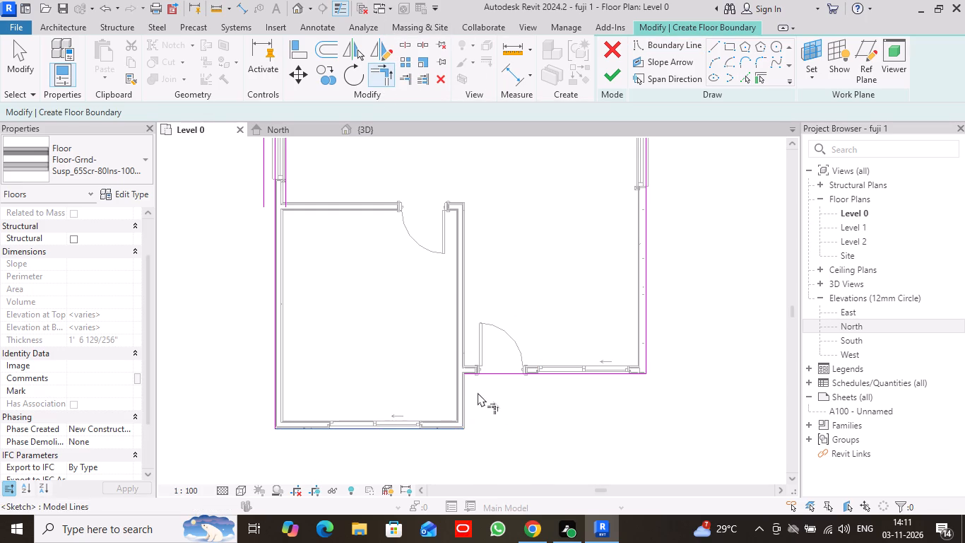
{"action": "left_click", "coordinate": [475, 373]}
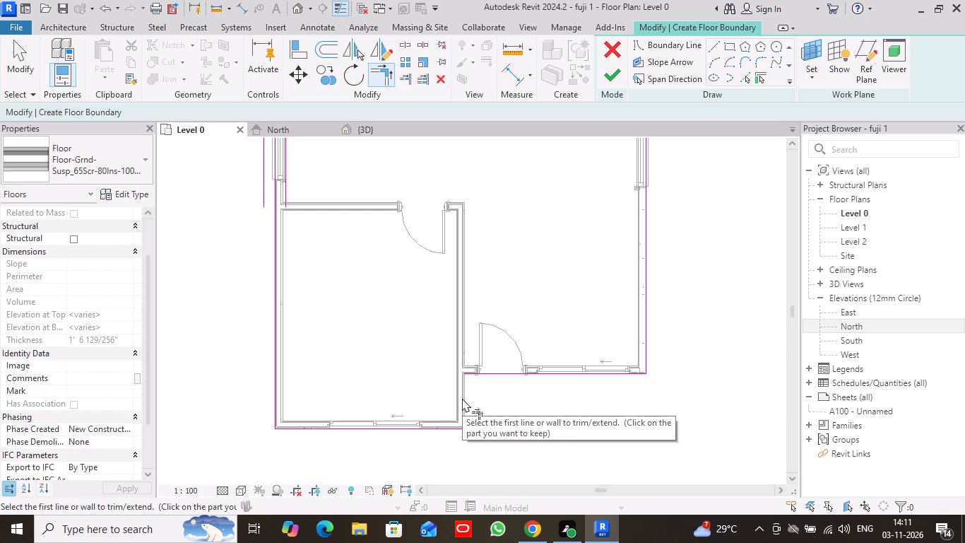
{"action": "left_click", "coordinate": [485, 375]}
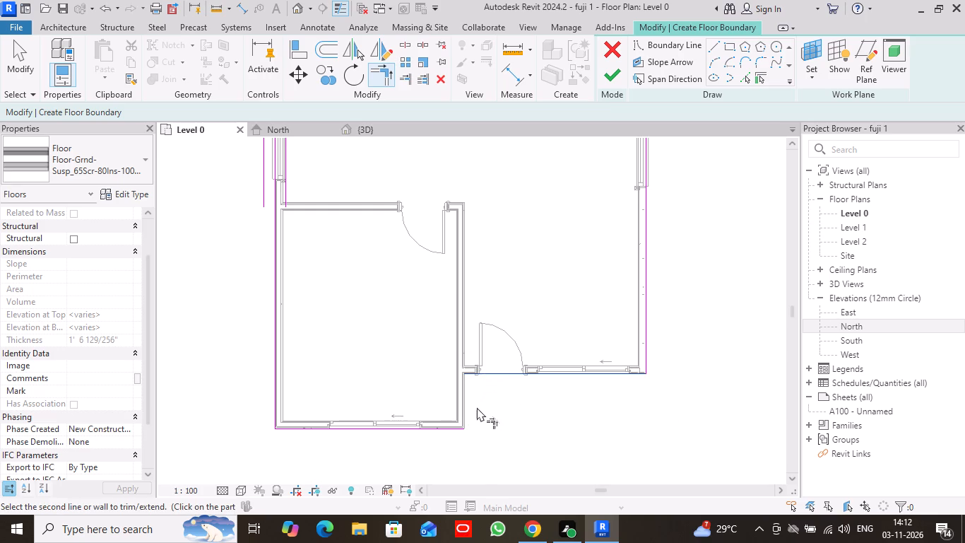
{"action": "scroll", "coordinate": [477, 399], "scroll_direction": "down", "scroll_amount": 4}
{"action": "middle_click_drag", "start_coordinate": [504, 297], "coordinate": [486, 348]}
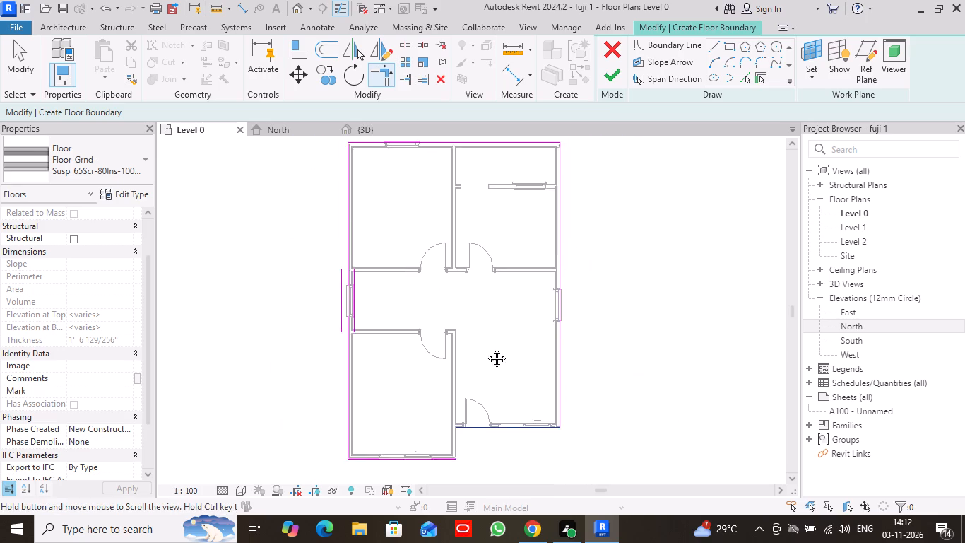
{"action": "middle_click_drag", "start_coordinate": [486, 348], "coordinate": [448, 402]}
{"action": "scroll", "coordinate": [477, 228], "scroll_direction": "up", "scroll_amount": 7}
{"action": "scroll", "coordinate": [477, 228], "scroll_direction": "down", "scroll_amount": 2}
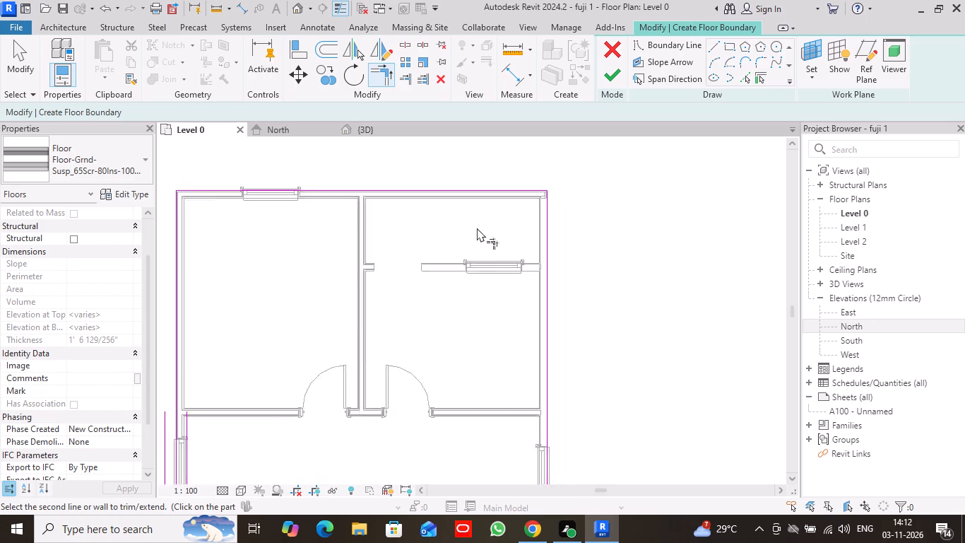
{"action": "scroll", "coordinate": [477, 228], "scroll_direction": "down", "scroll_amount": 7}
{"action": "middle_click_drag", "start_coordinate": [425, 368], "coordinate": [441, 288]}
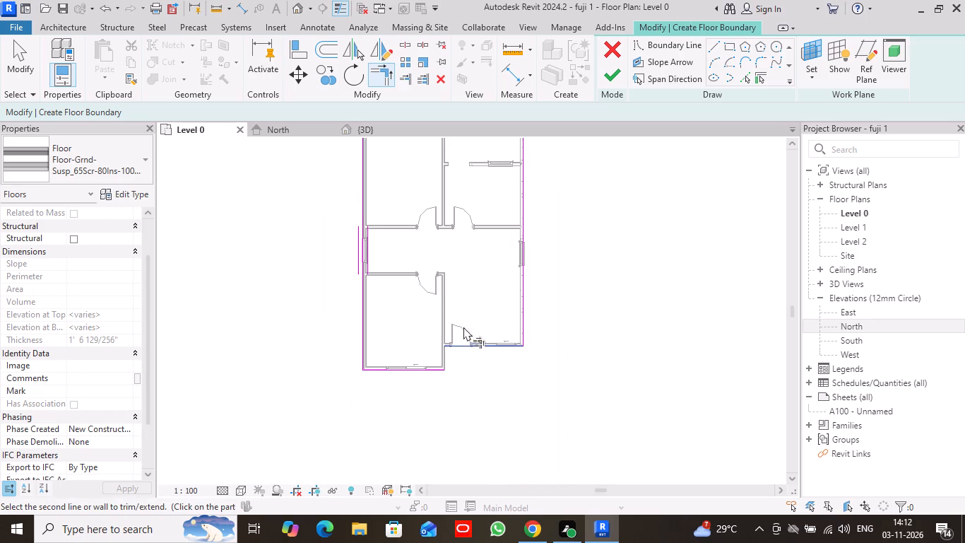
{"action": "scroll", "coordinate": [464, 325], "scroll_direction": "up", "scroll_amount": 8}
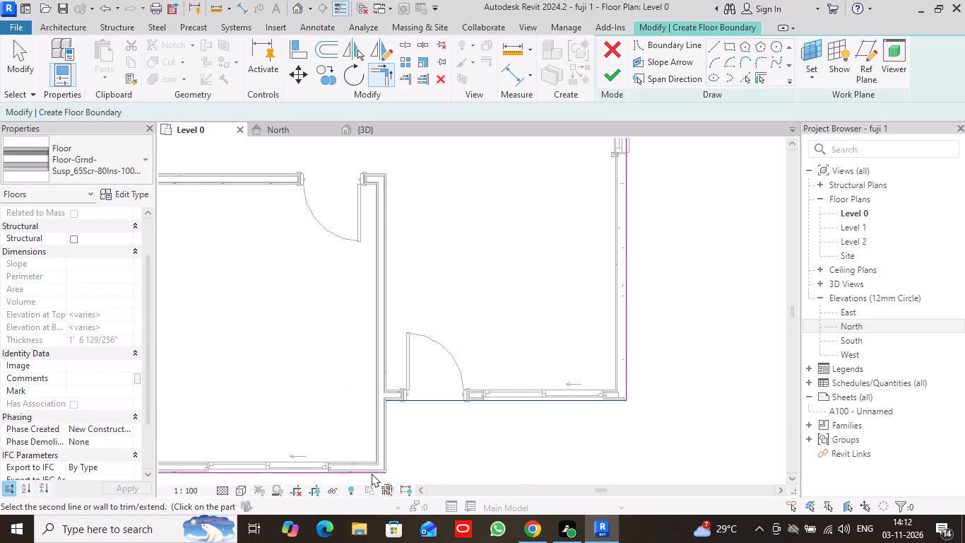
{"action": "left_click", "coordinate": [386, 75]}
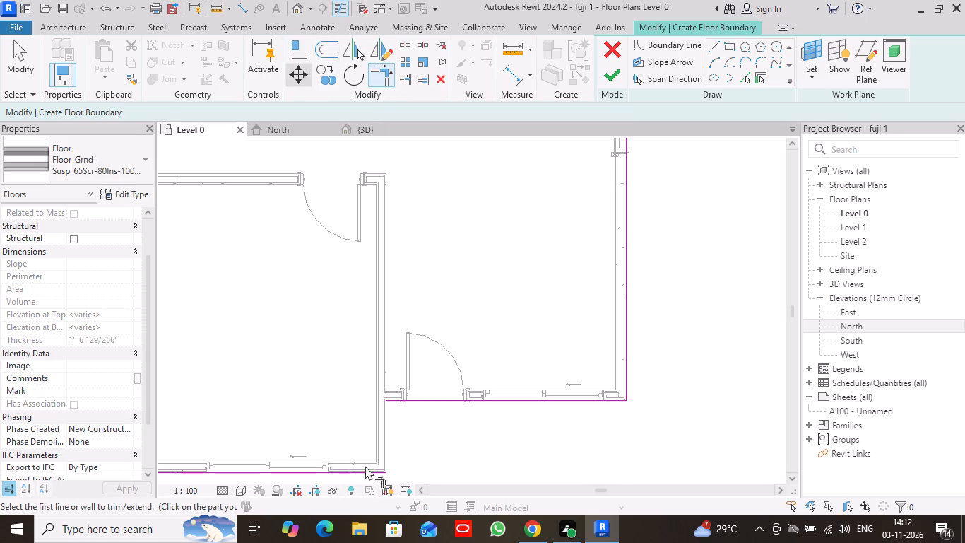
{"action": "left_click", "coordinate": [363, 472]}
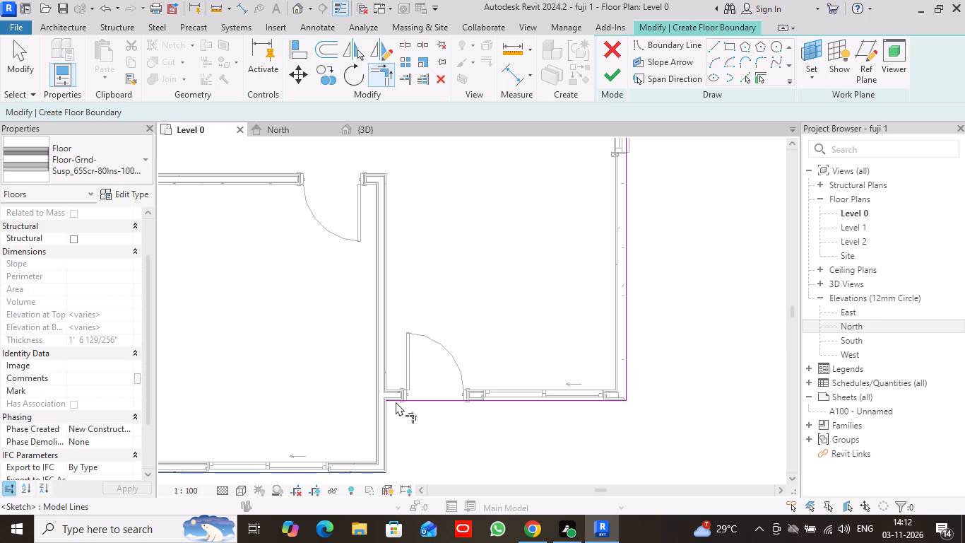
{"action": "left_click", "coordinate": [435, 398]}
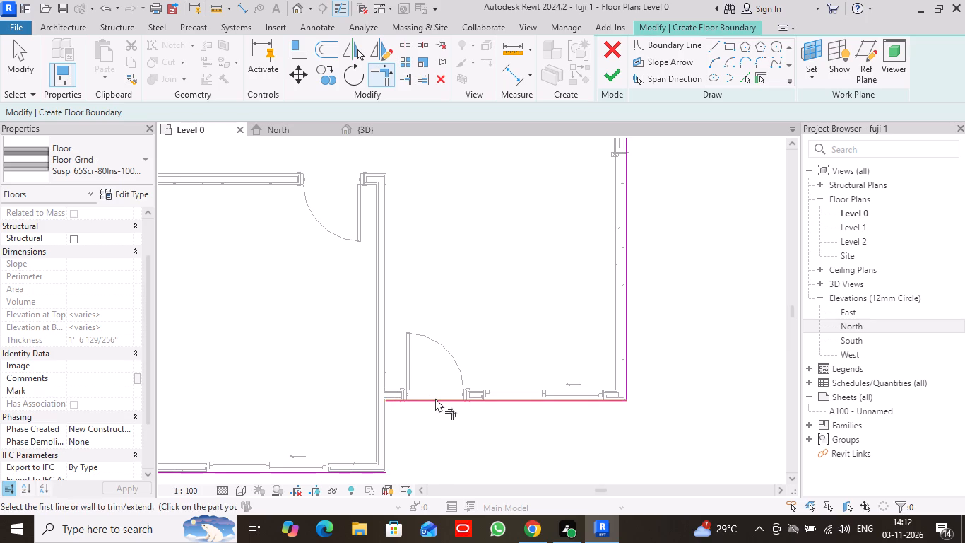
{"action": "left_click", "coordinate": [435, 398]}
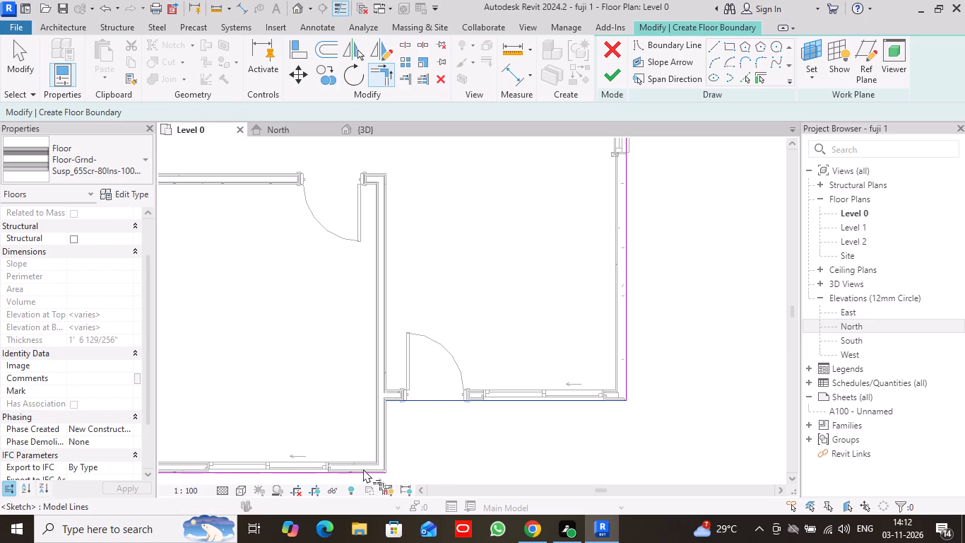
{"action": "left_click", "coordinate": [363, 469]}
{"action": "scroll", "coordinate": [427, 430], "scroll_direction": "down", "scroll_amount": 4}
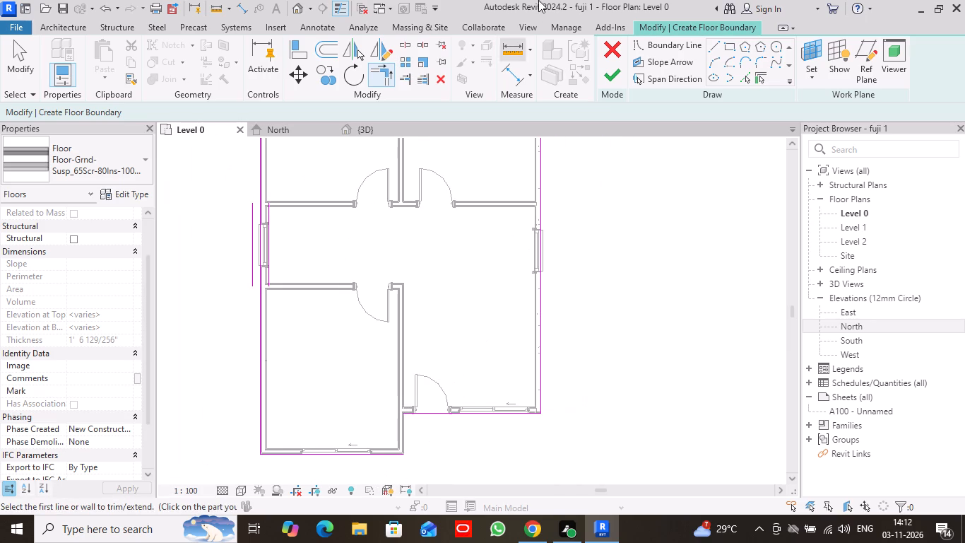
Add a boundary line from the southwest room's east wall face and trim it to a corner with the southeast boundary line.
{"action": "left_click", "coordinate": [745, 76]}
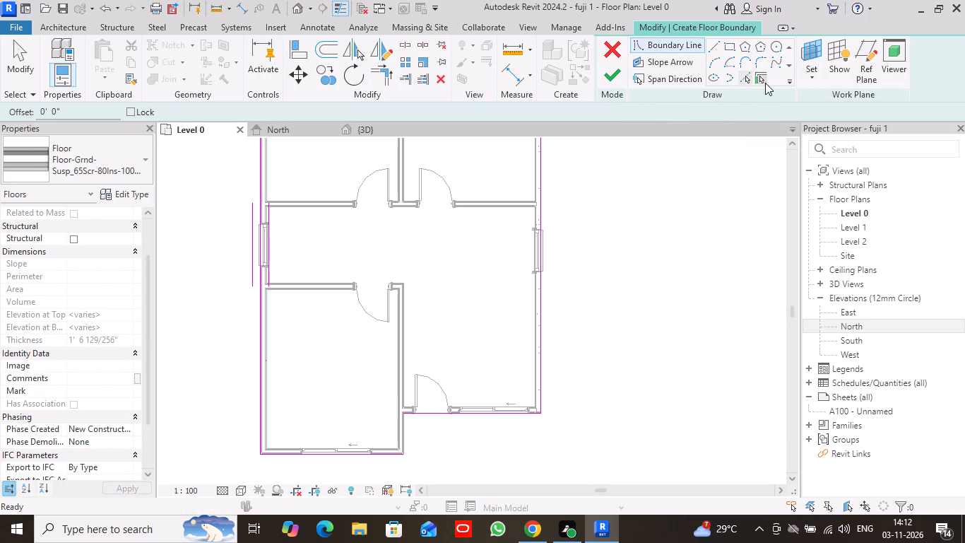
{"action": "left_click", "coordinate": [404, 435]}
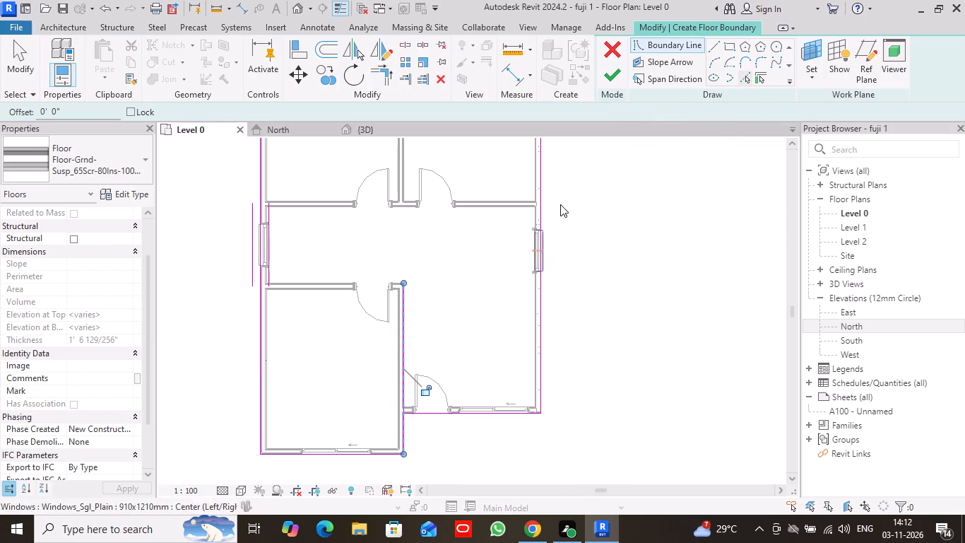
{"action": "left_click", "coordinate": [658, 313]}
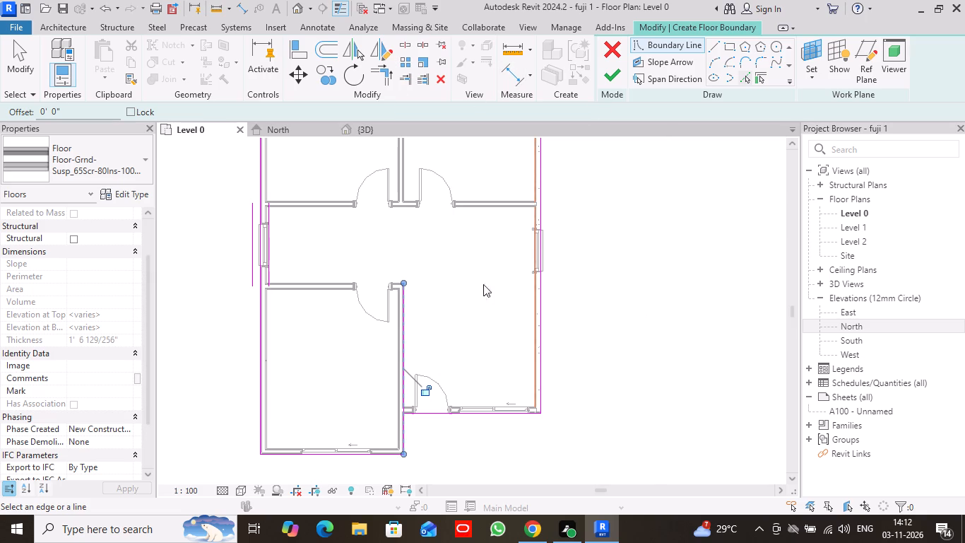
{"action": "left_click", "coordinate": [384, 73]}
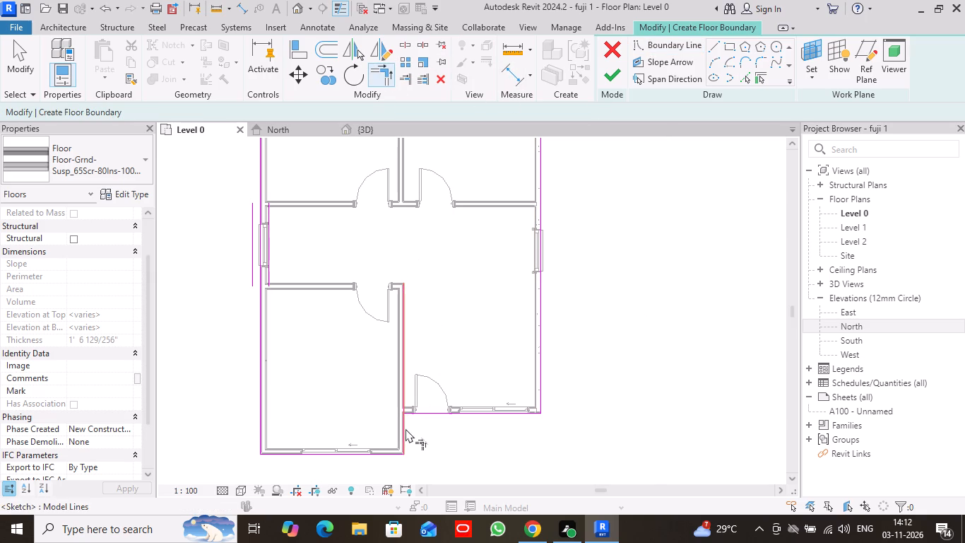
{"action": "left_click", "coordinate": [403, 433]}
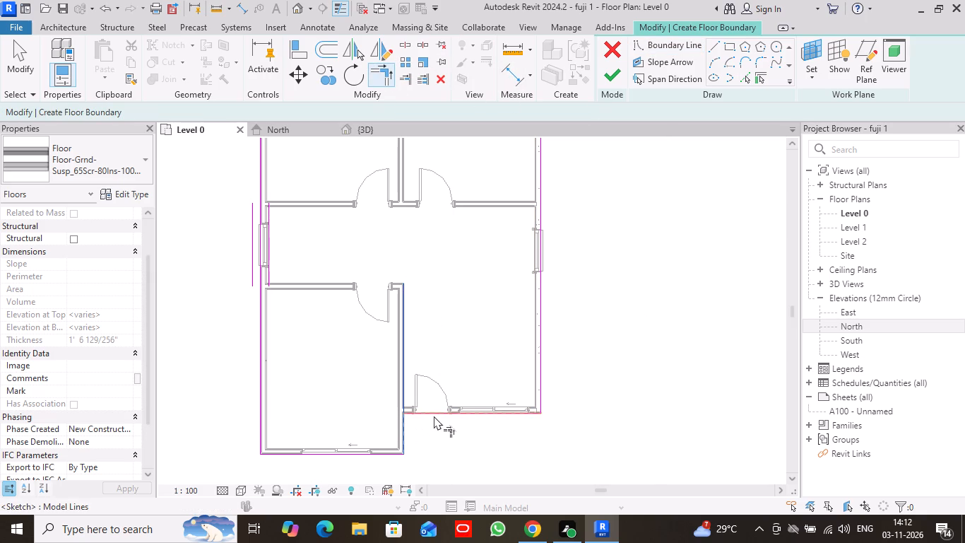
{"action": "left_click", "coordinate": [435, 412]}
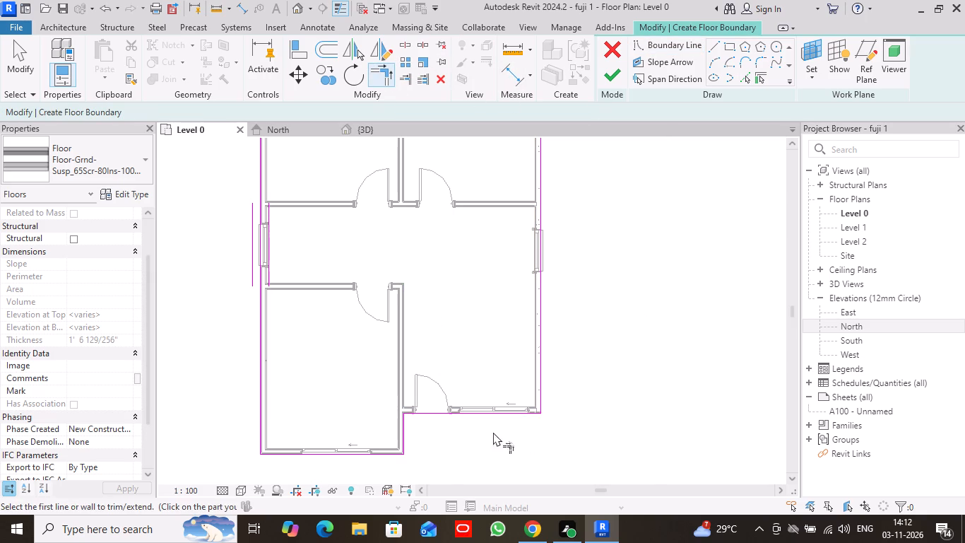
Finish the Level 0 floor boundary, save the project, and deselect the new floor.
{"action": "scroll", "coordinate": [579, 397], "scroll_direction": "down", "scroll_amount": 2}
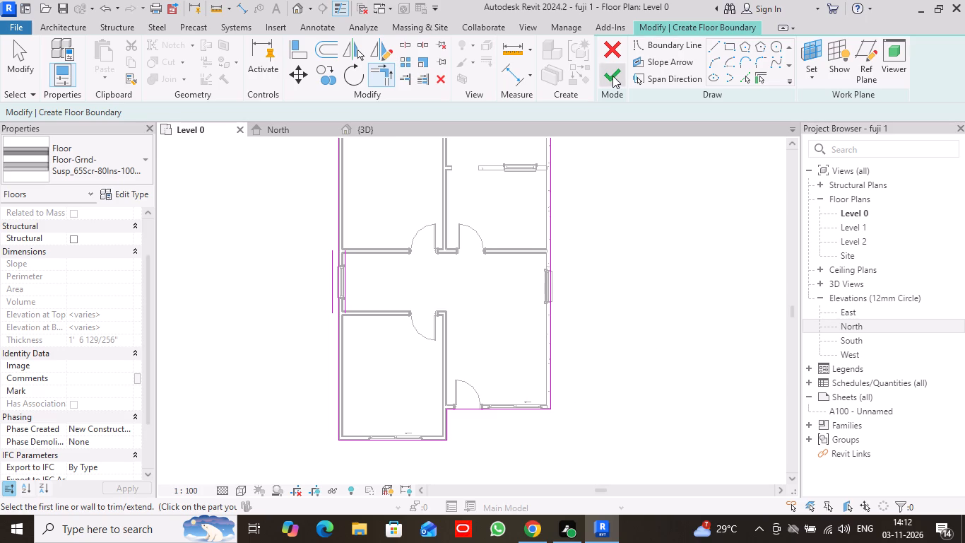
{"action": "left_click", "coordinate": [612, 76]}
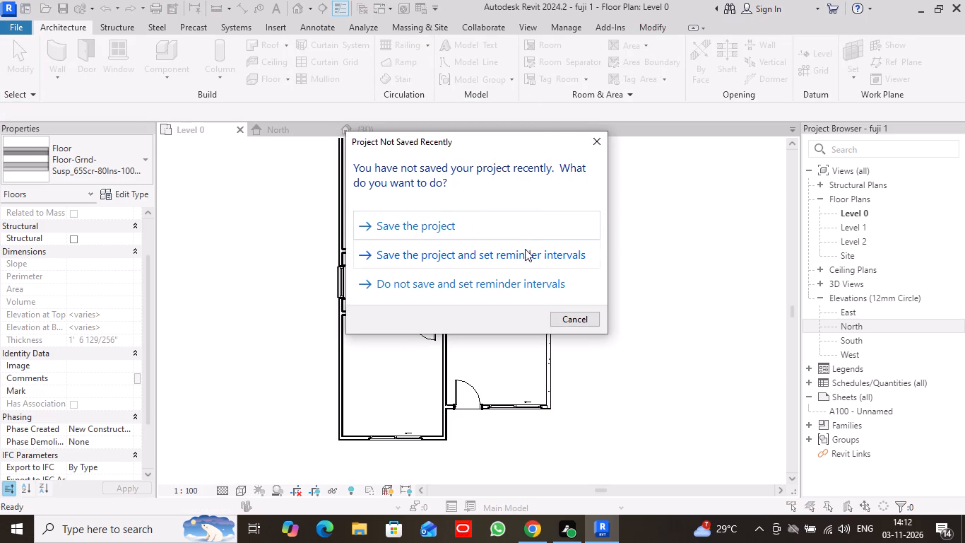
{"action": "left_click", "coordinate": [552, 221]}
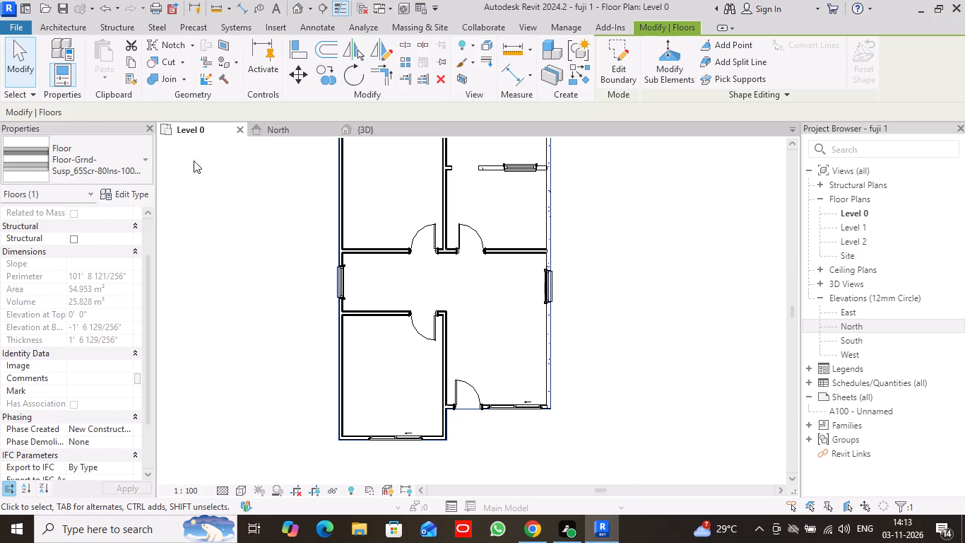
{"action": "left_click", "coordinate": [10, 68]}
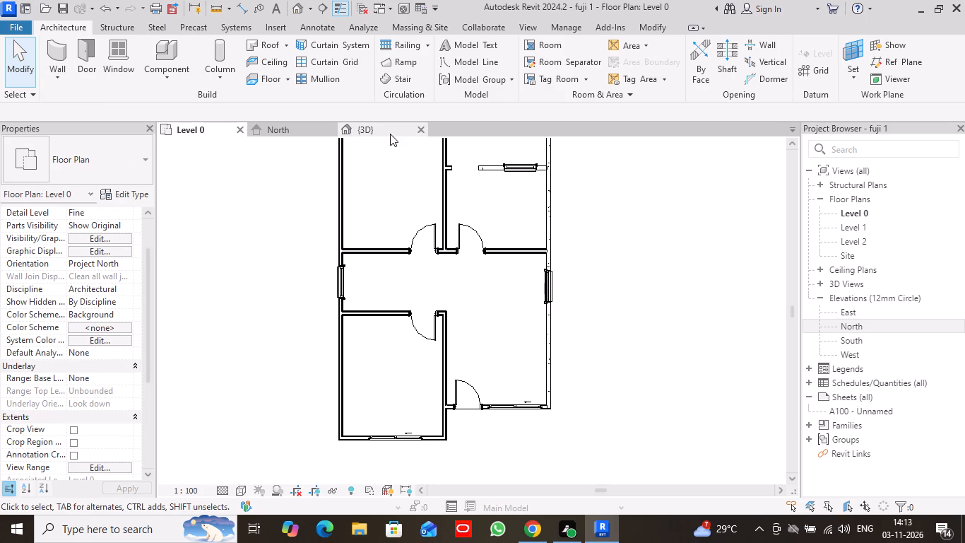
Check the house and its new floor in the 3D view, and return to the Level 0 plan.
{"action": "left_click", "coordinate": [390, 134]}
{"action": "scroll", "coordinate": [572, 271], "scroll_direction": "down", "scroll_amount": 3}
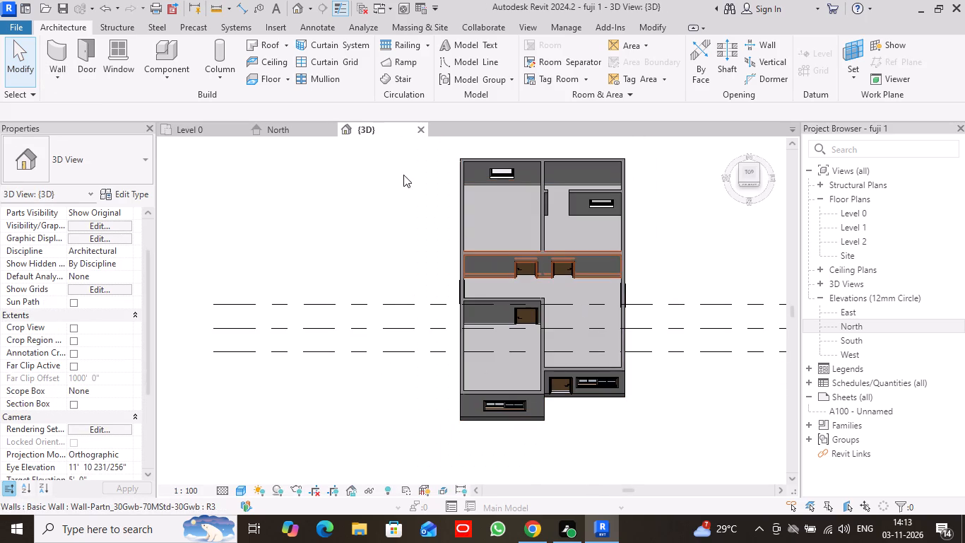
{"action": "left_click", "coordinate": [203, 132]}
{"action": "scroll", "coordinate": [532, 269], "scroll_direction": "down", "scroll_amount": 2}
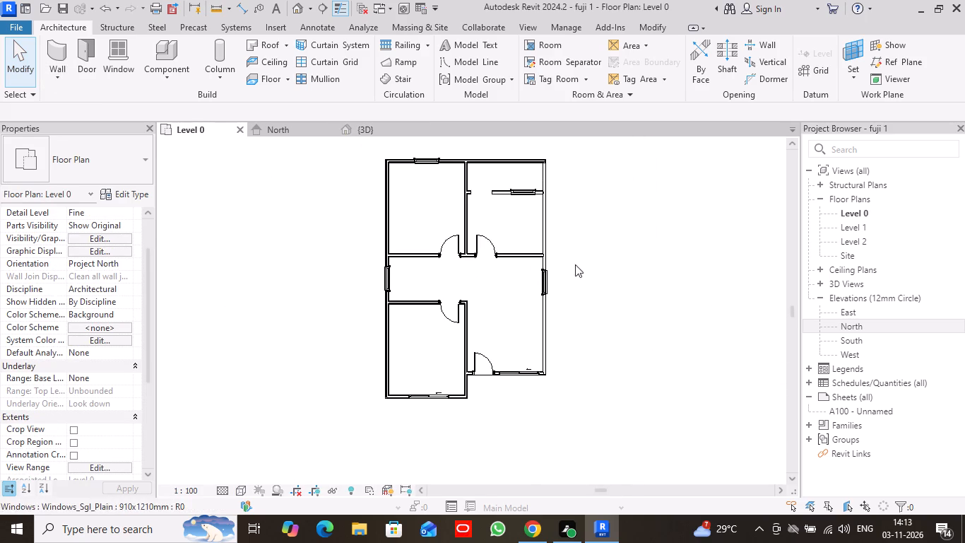
{"action": "middle_click_drag", "start_coordinate": [605, 233], "coordinate": [588, 247]}
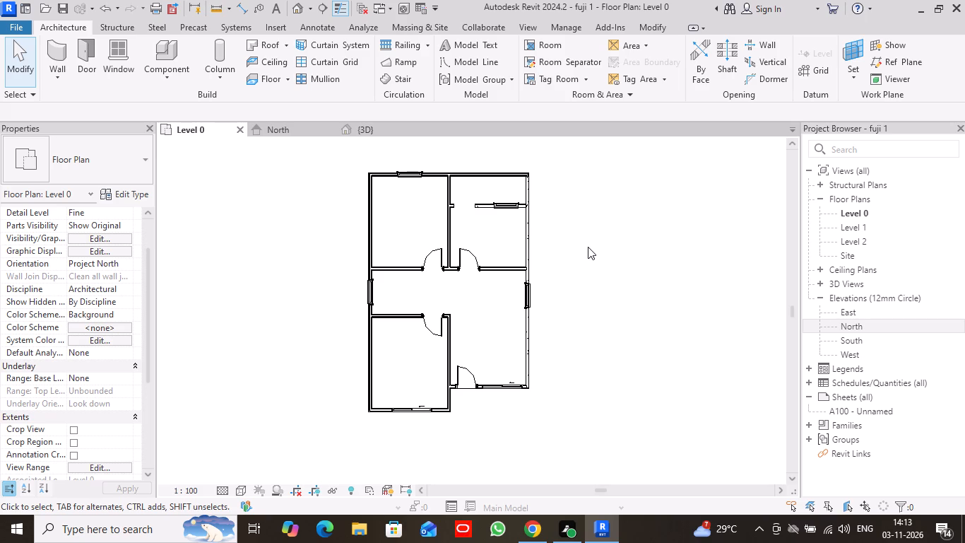
Open the Level 1 floor plan.
{"action": "double_click", "coordinate": [841, 228]}
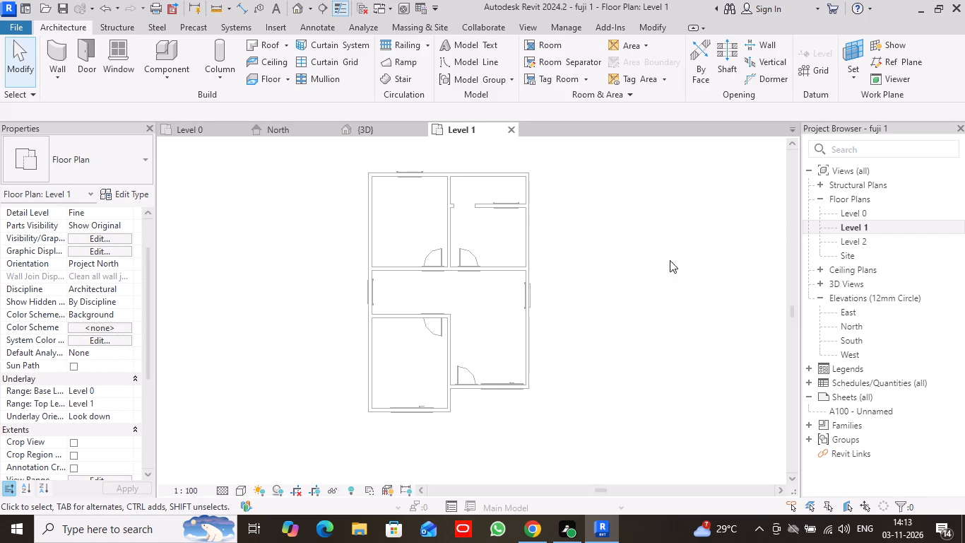
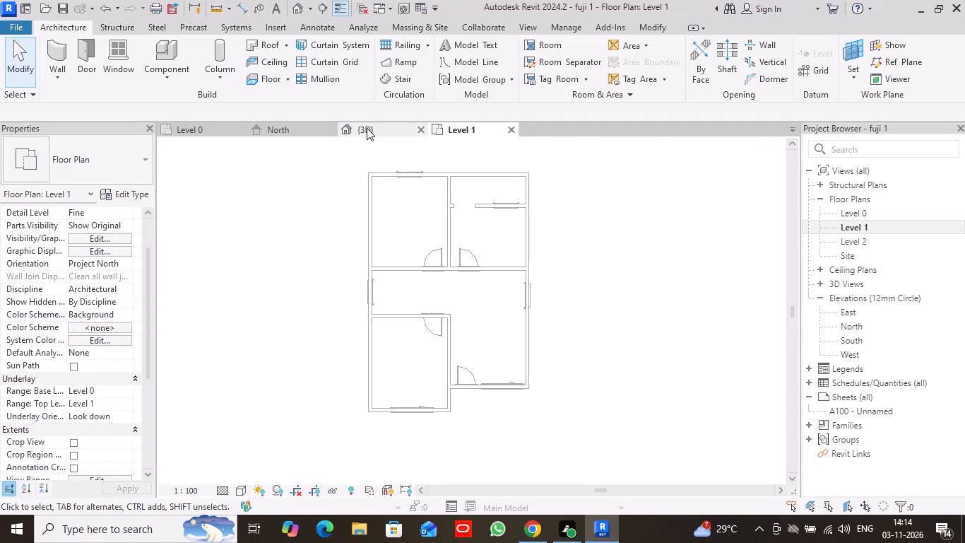
Open the North elevation.
{"action": "left_click", "coordinate": [314, 127]}
{"action": "scroll", "coordinate": [466, 210], "scroll_direction": "down", "scroll_amount": 4}
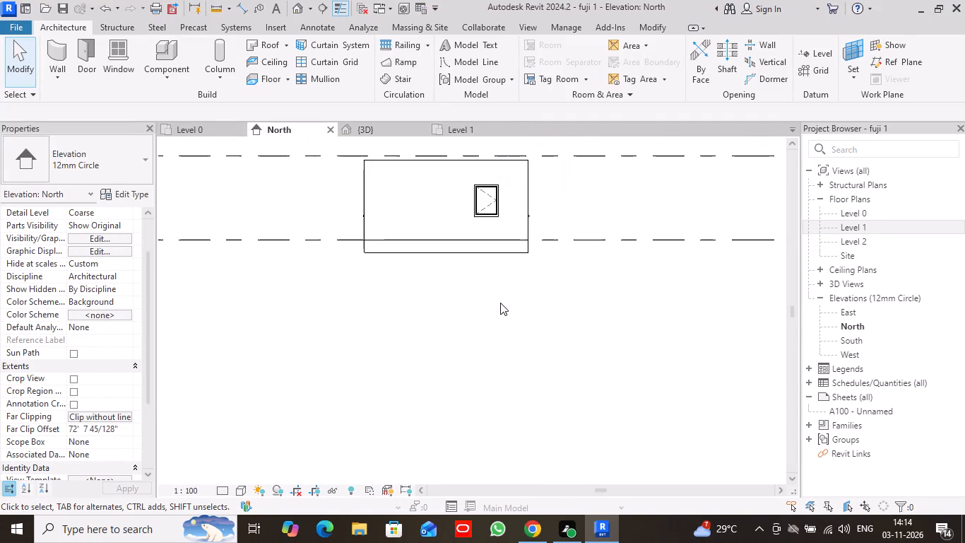
{"action": "scroll", "coordinate": [531, 292], "scroll_direction": "down", "scroll_amount": 2}
{"action": "middle_click_drag", "start_coordinate": [547, 276], "coordinate": [591, 328]}
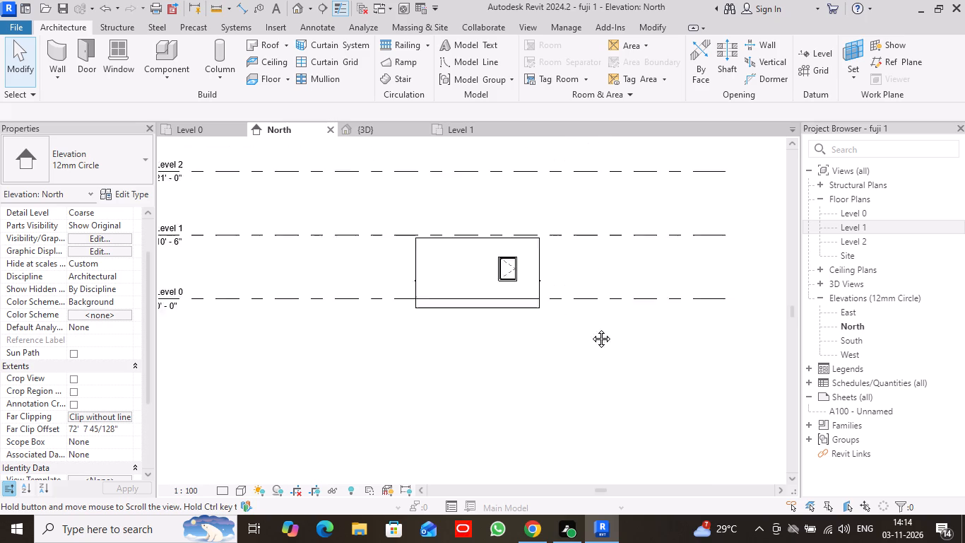
{"action": "middle_click_drag", "start_coordinate": [591, 328], "coordinate": [608, 328]}
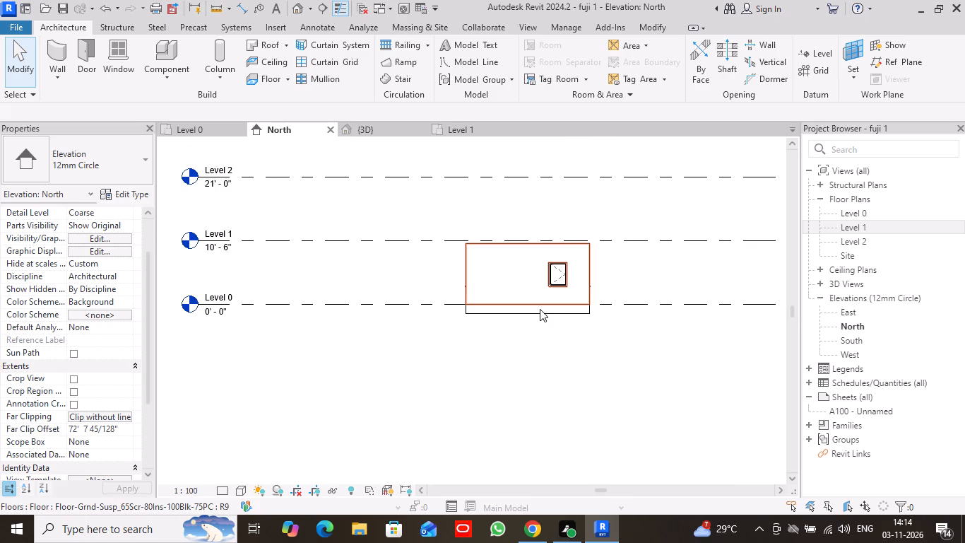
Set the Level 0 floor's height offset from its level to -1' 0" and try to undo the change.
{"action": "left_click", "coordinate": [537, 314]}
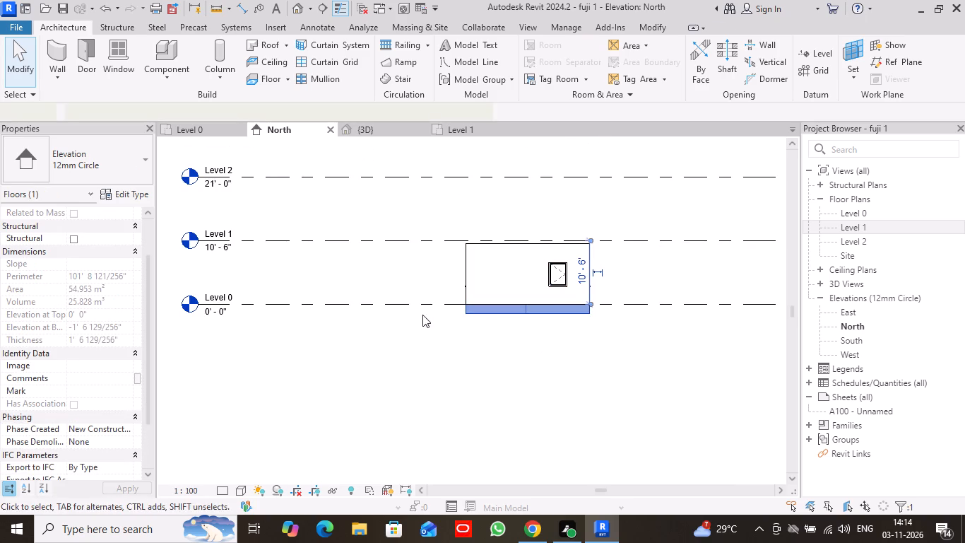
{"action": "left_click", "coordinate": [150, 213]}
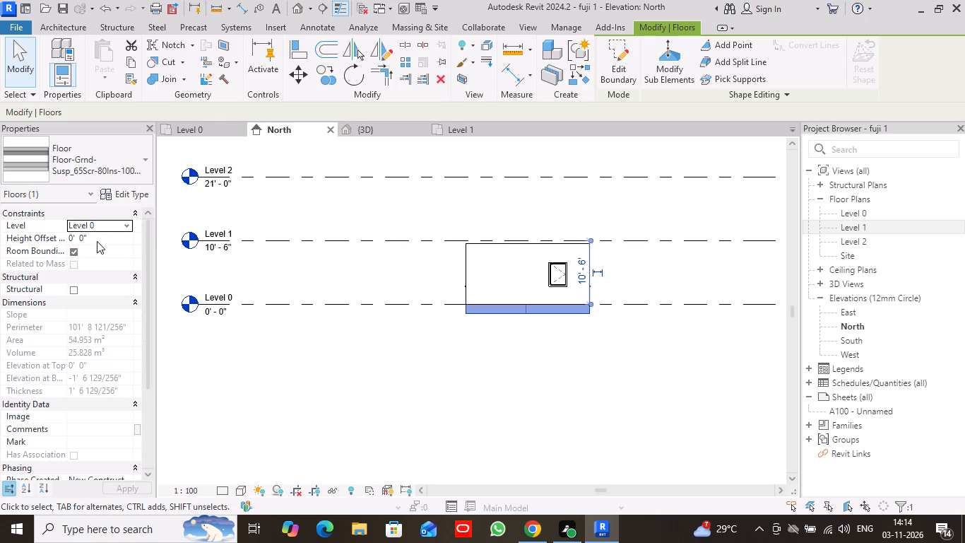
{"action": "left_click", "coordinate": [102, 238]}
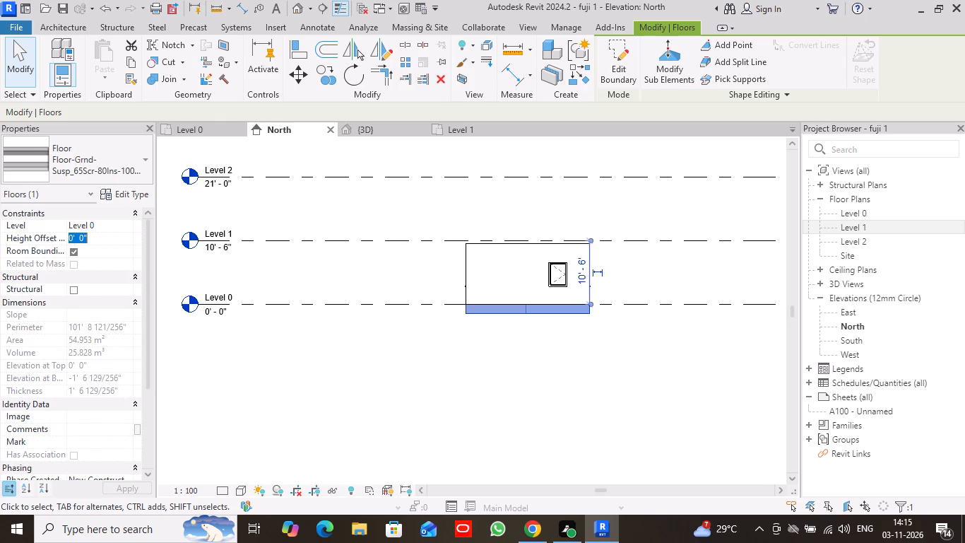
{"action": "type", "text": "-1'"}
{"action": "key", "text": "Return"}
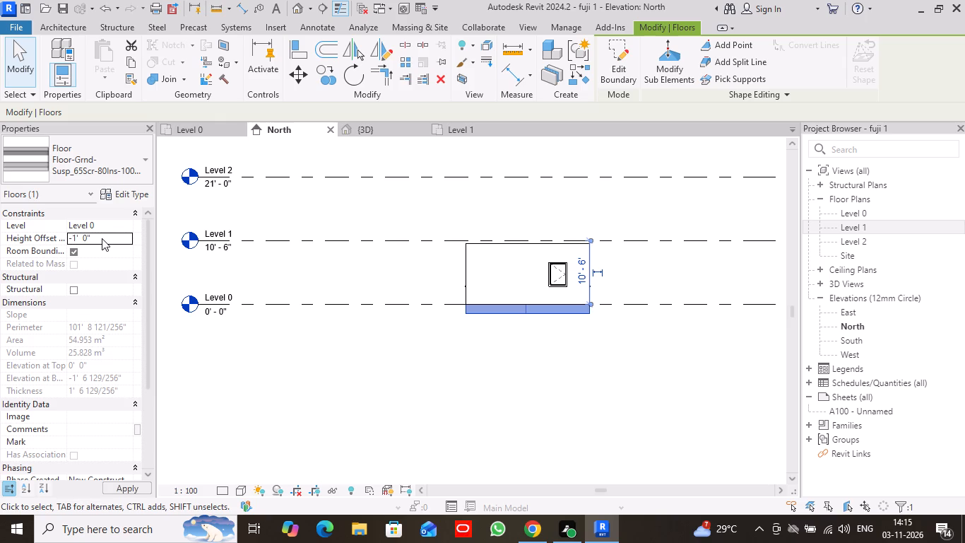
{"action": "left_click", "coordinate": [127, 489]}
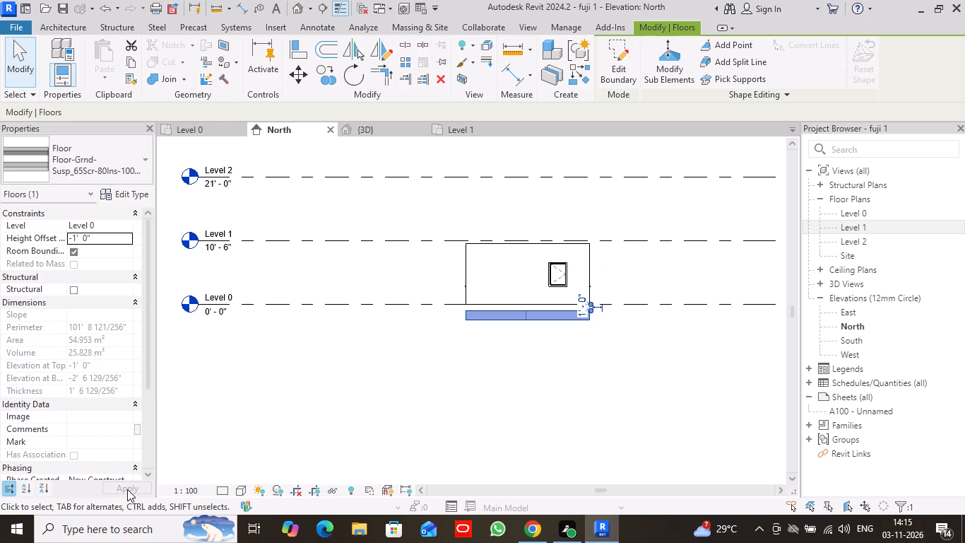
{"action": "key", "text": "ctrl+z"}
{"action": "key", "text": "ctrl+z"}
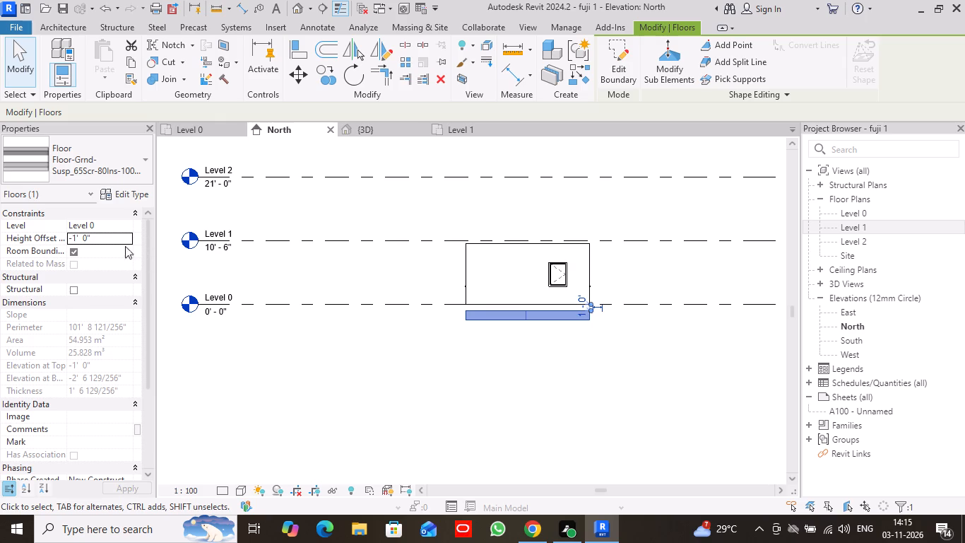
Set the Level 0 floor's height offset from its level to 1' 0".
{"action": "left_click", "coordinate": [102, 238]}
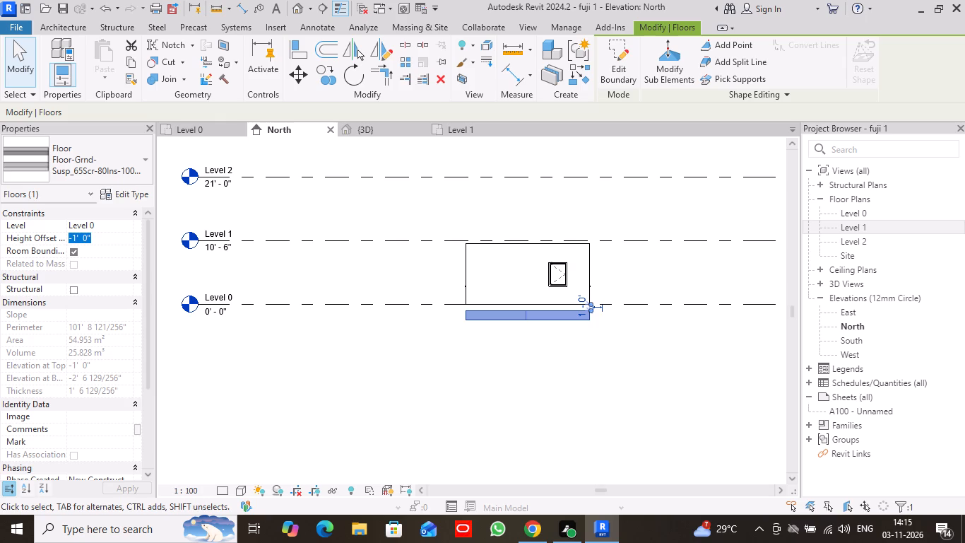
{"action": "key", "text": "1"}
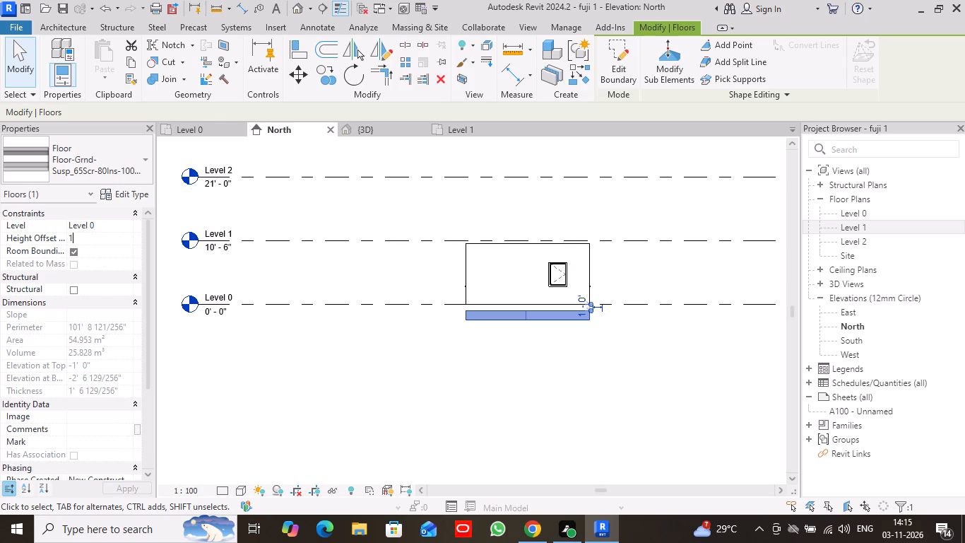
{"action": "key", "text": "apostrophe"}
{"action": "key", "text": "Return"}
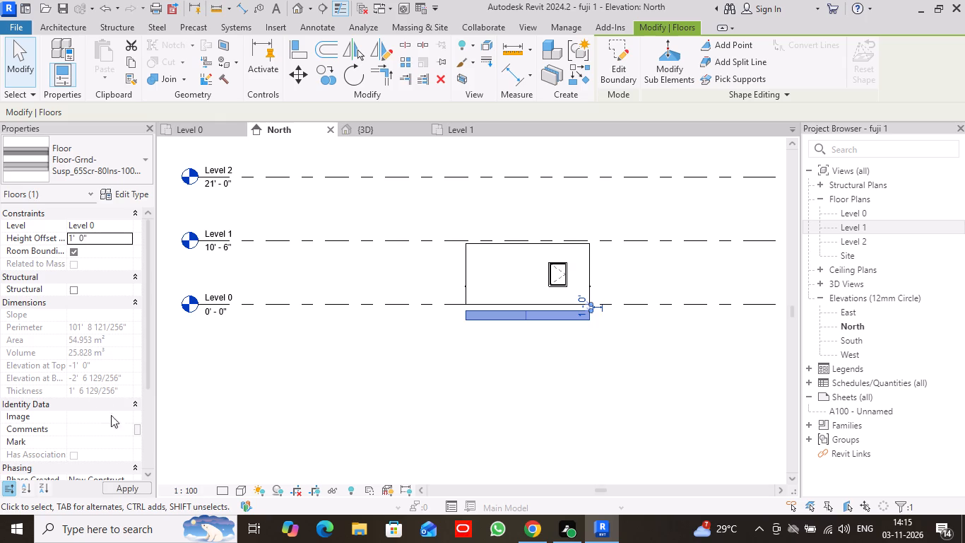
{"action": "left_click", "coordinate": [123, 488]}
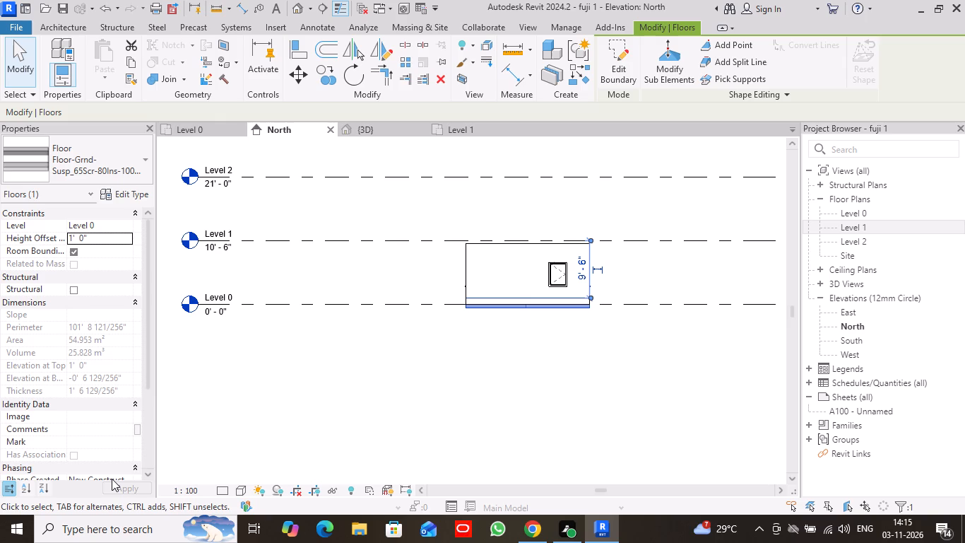
Set the Level 0 floor's height offset from its level to 1' 6" and deselect the floor.
{"action": "left_click", "coordinate": [95, 238]}
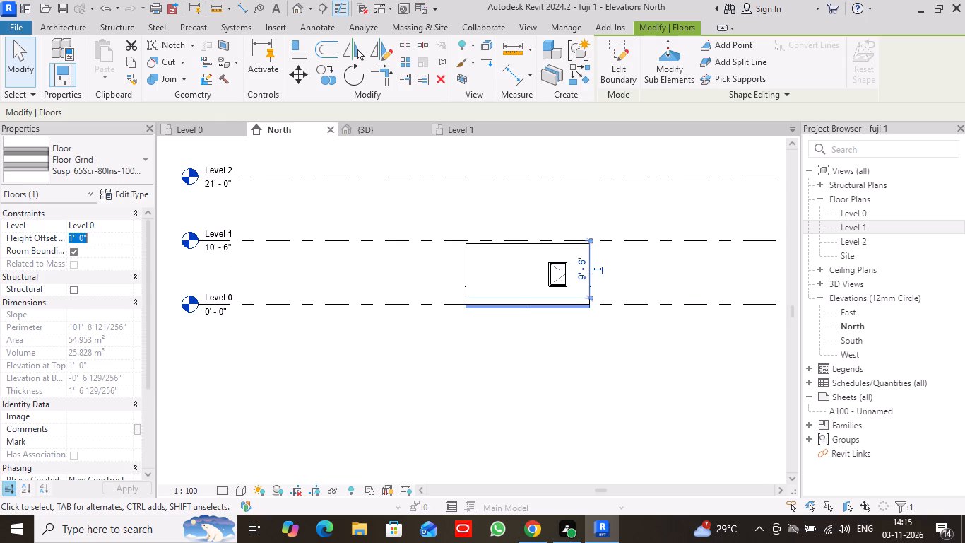
{"action": "key", "text": "1"}
{"action": "key", "text": "apostrophe"}
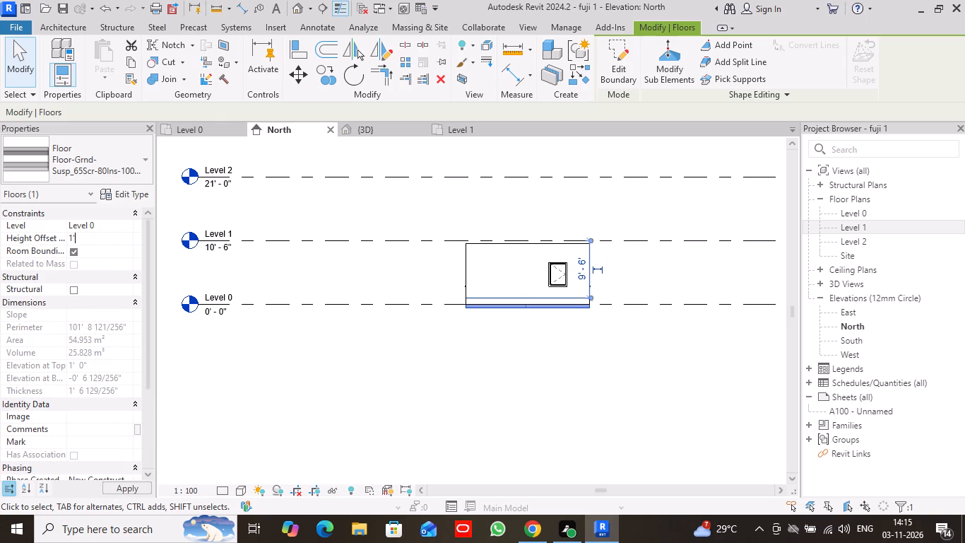
{"action": "key", "text": "6"}
{"action": "key", "text": "shift+quotedbl"}
{"action": "key", "text": "Return"}
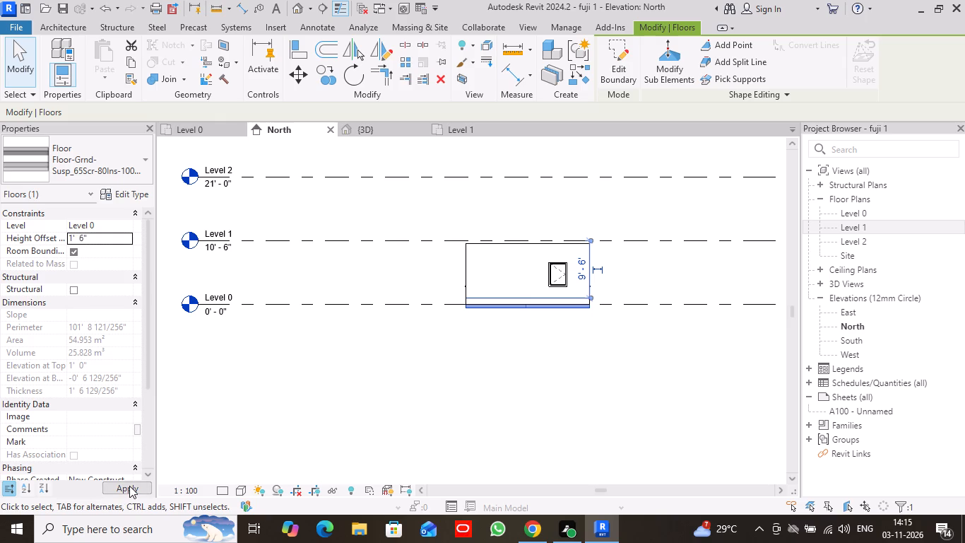
{"action": "left_click", "coordinate": [129, 486]}
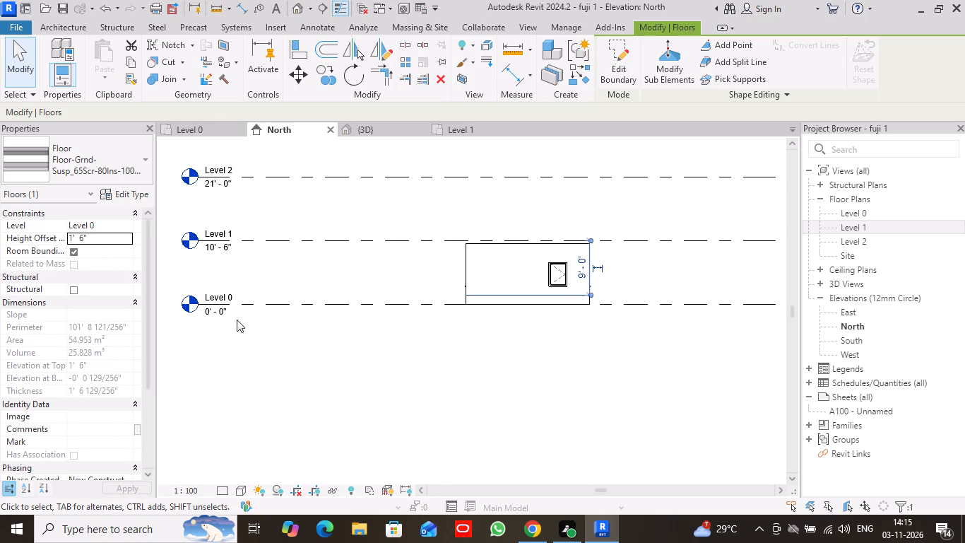
{"action": "left_click", "coordinate": [314, 404]}
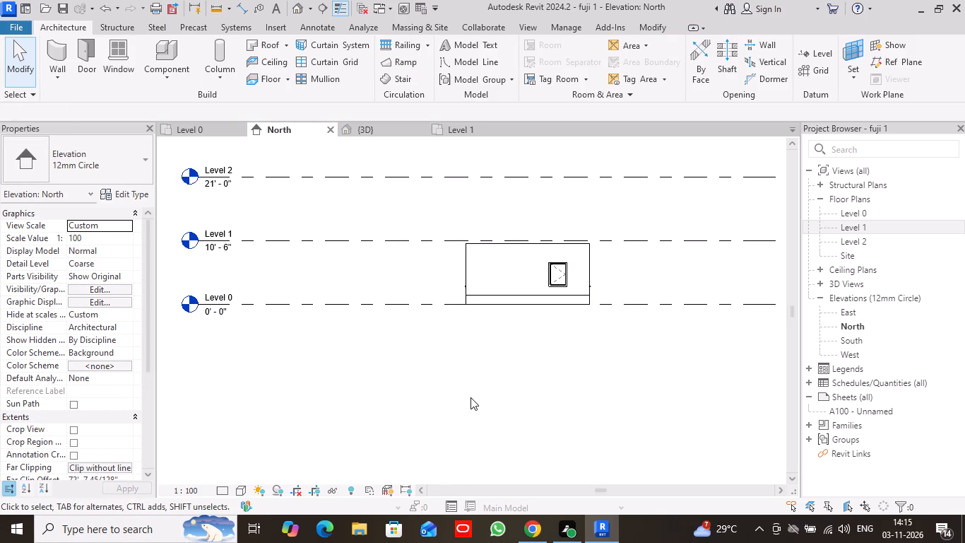
Examine the raised floor in the North elevation, compare the Level 0, Level 1 and Level 2 plans, and return to Level 1.
{"action": "scroll", "coordinate": [471, 397], "scroll_direction": "down", "scroll_amount": 1}
{"action": "scroll", "coordinate": [558, 325], "scroll_direction": "up", "scroll_amount": 4}
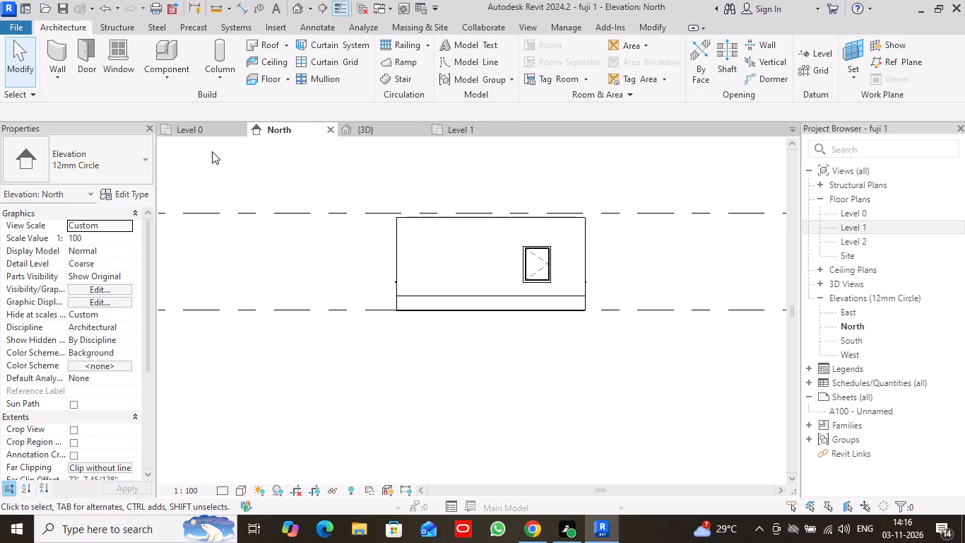
{"action": "left_click", "coordinate": [227, 128]}
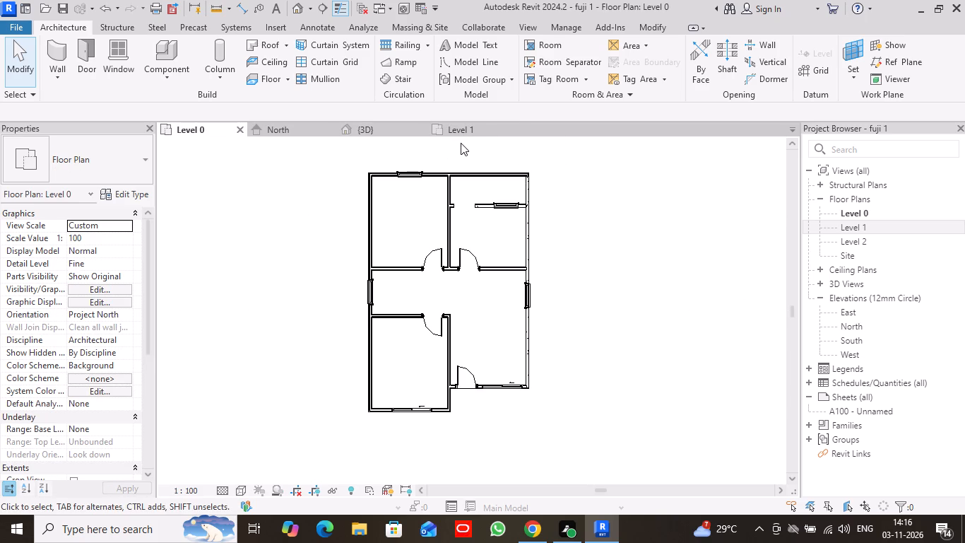
{"action": "left_click", "coordinate": [477, 128]}
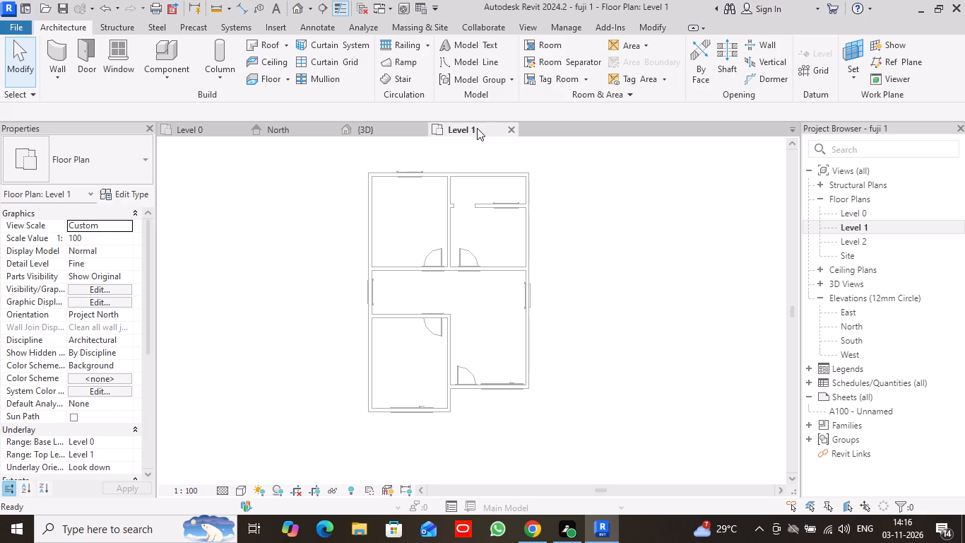
{"action": "left_click", "coordinate": [873, 242]}
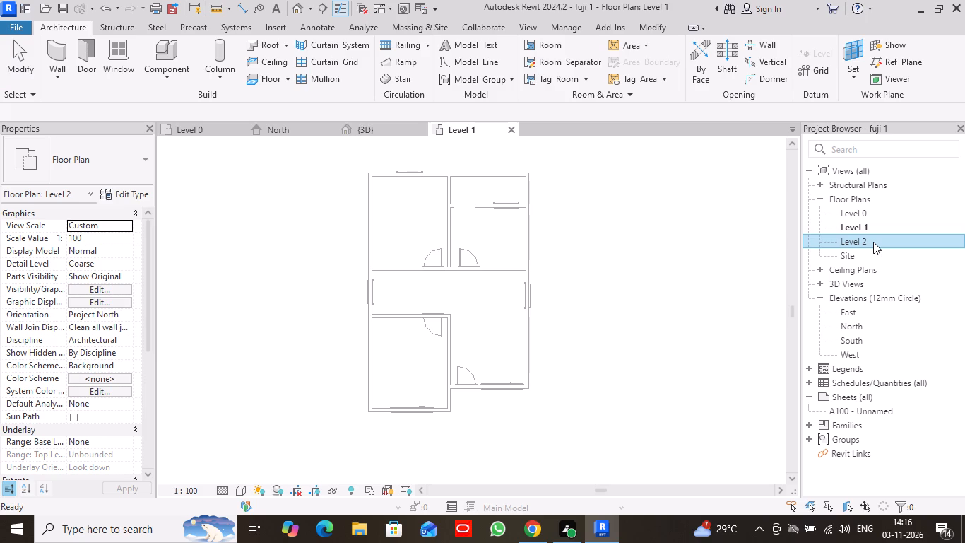
{"action": "double_click", "coordinate": [861, 242]}
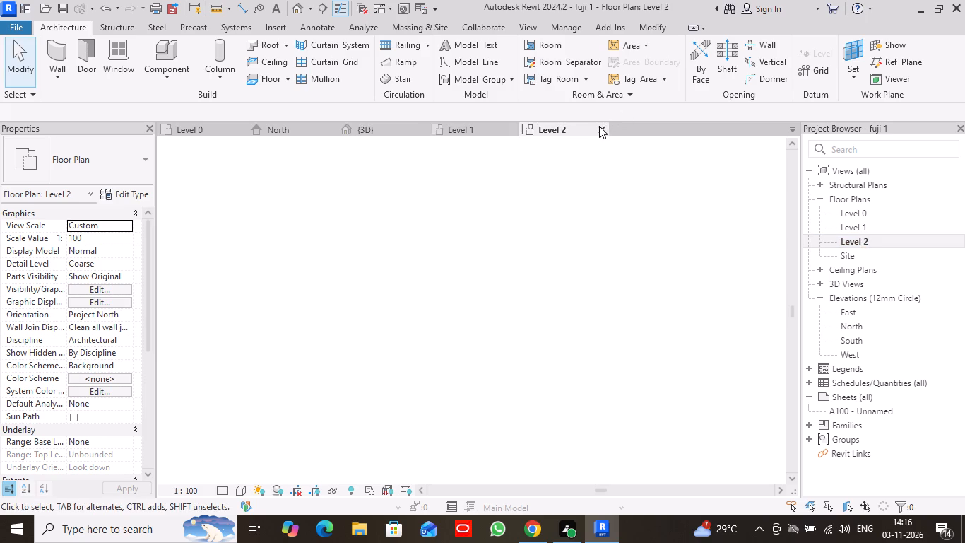
{"action": "left_click", "coordinate": [600, 127]}
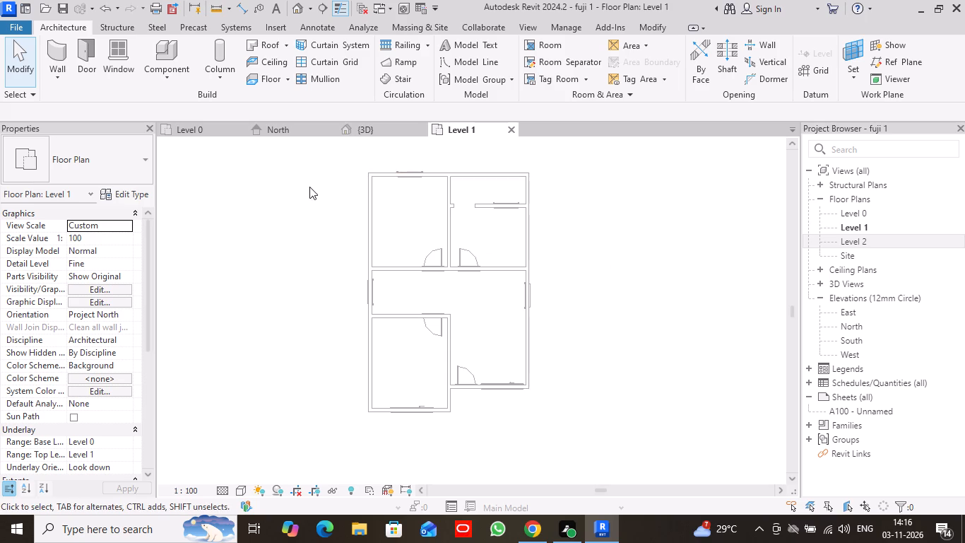
{"action": "left_click", "coordinate": [218, 129]}
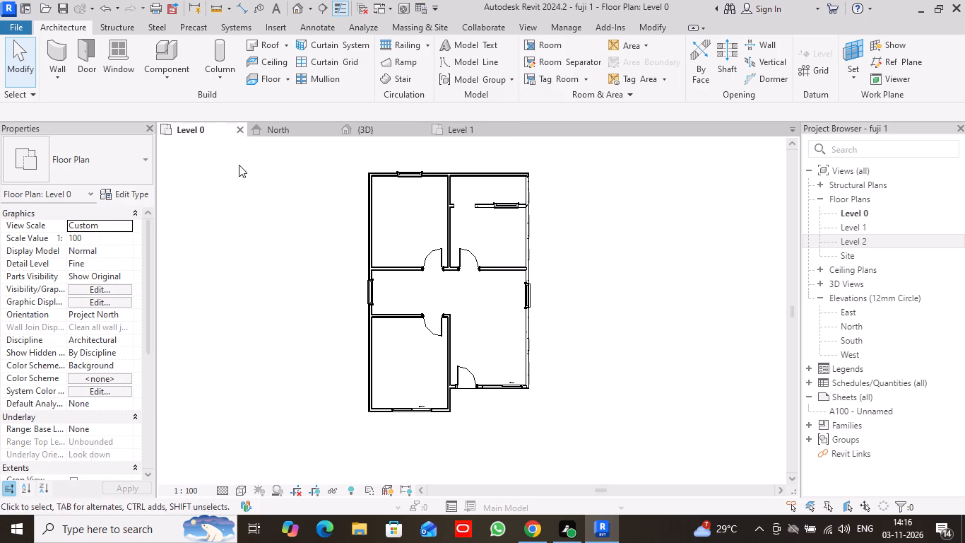
{"action": "left_click", "coordinate": [463, 127]}
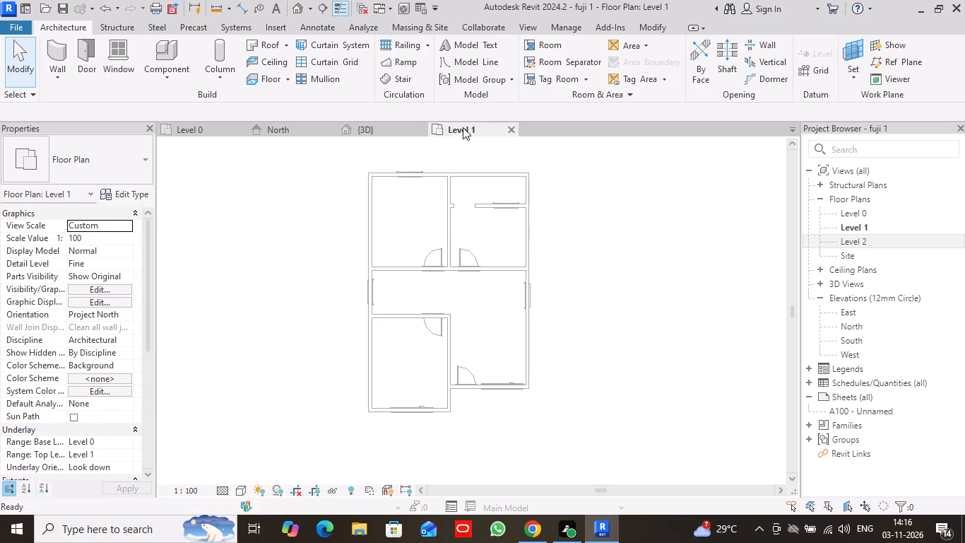
{"action": "scroll", "coordinate": [467, 301], "scroll_direction": "up", "scroll_amount": 4}
{"action": "scroll", "coordinate": [467, 301], "scroll_direction": "down", "scroll_amount": 3}
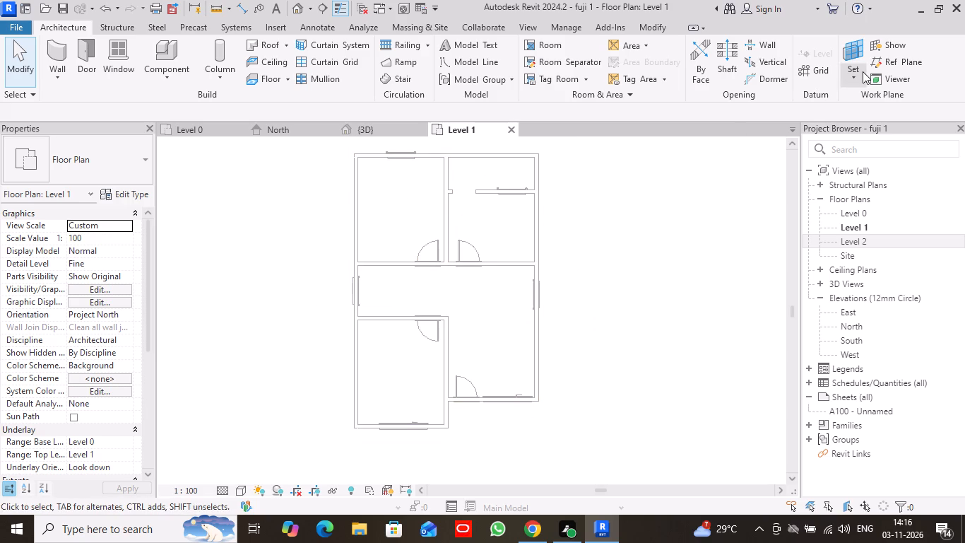
Check the Level 1 plan's work plane, and set a new one by picking the plane of the house floor.
{"action": "left_click", "coordinate": [888, 45]}
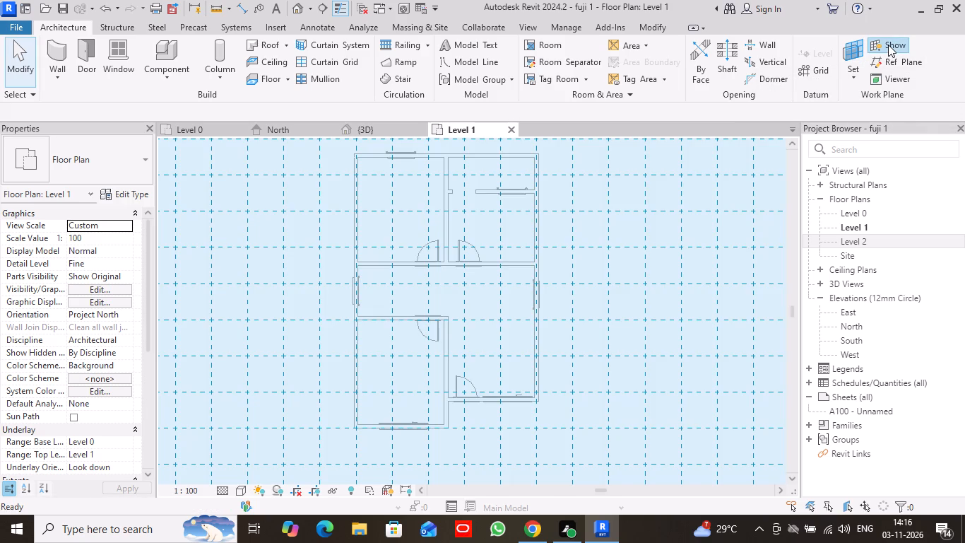
{"action": "left_click", "coordinate": [888, 45]}
{"action": "left_click", "coordinate": [854, 78]}
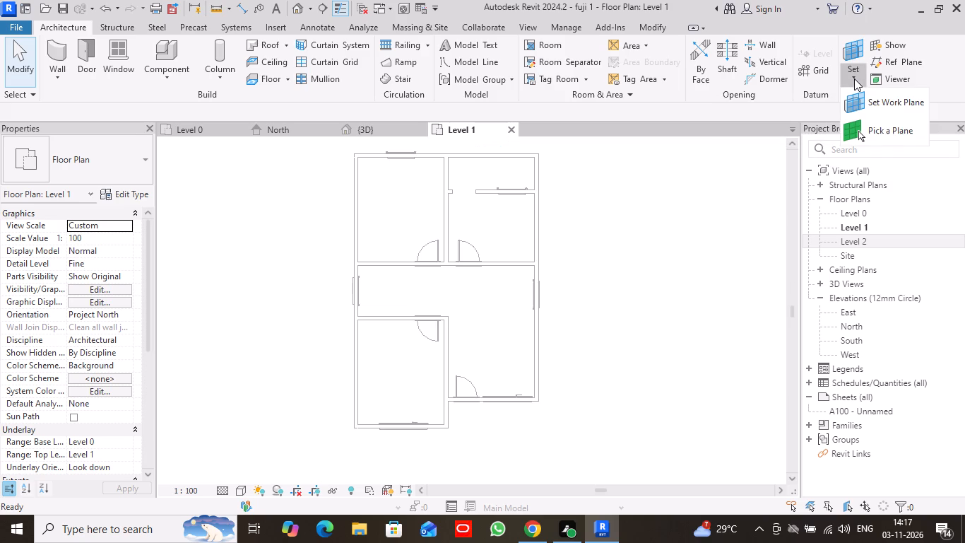
{"action": "left_click", "coordinate": [887, 129]}
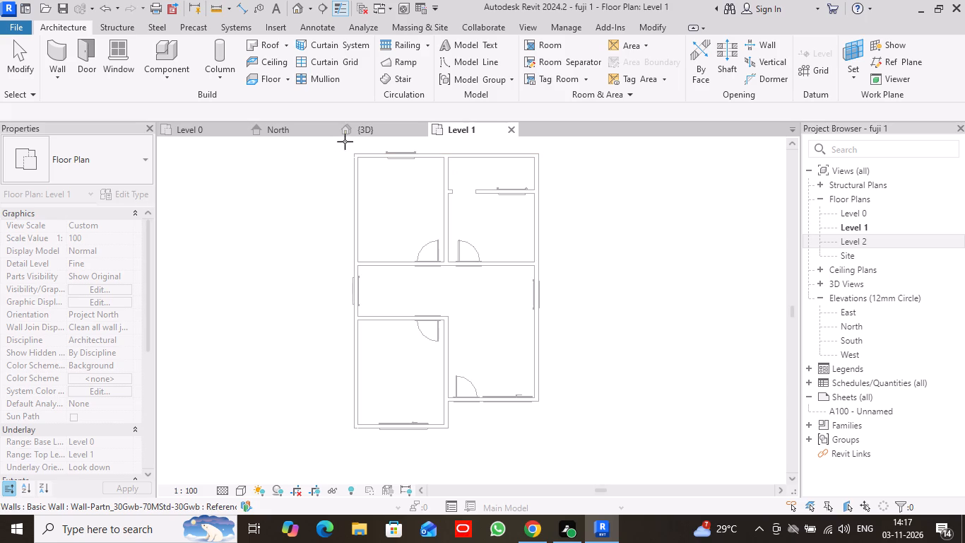
{"action": "left_click_drag", "start_coordinate": [345, 141], "coordinate": [470, 346]}
{"action": "left_click", "coordinate": [470, 346]}
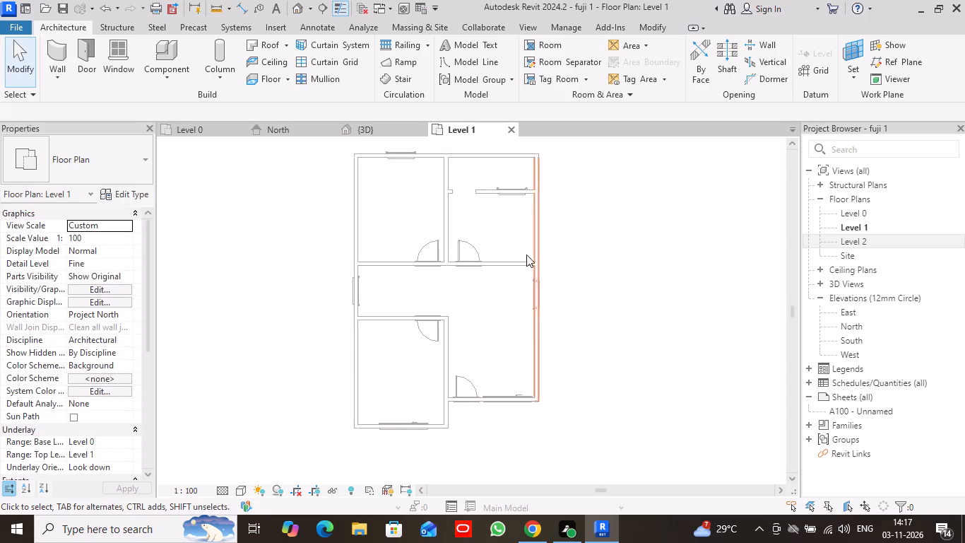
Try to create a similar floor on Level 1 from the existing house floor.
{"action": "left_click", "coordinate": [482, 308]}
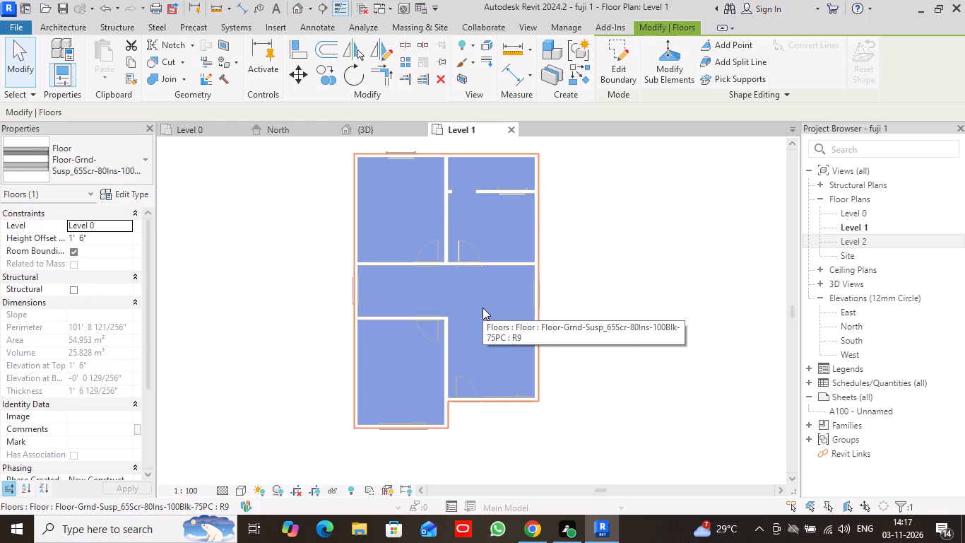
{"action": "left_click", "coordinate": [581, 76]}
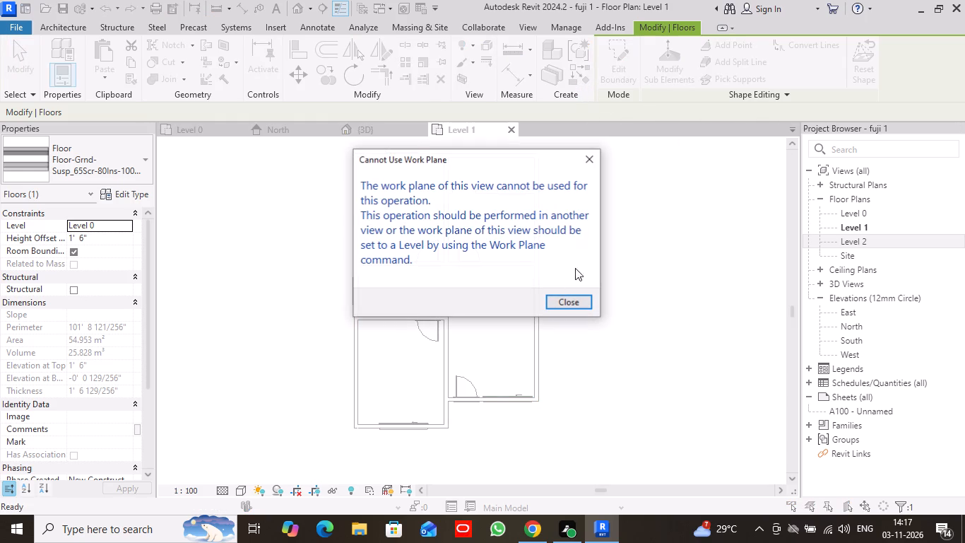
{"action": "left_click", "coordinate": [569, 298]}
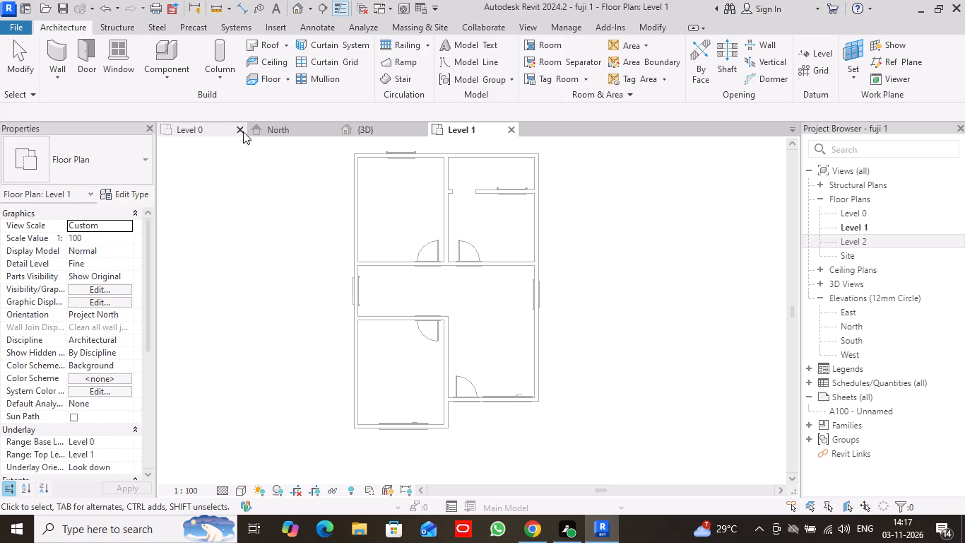
In the Level 0 plan, try to set a new work plane by picking a plane of the house.
{"action": "left_click", "coordinate": [220, 129]}
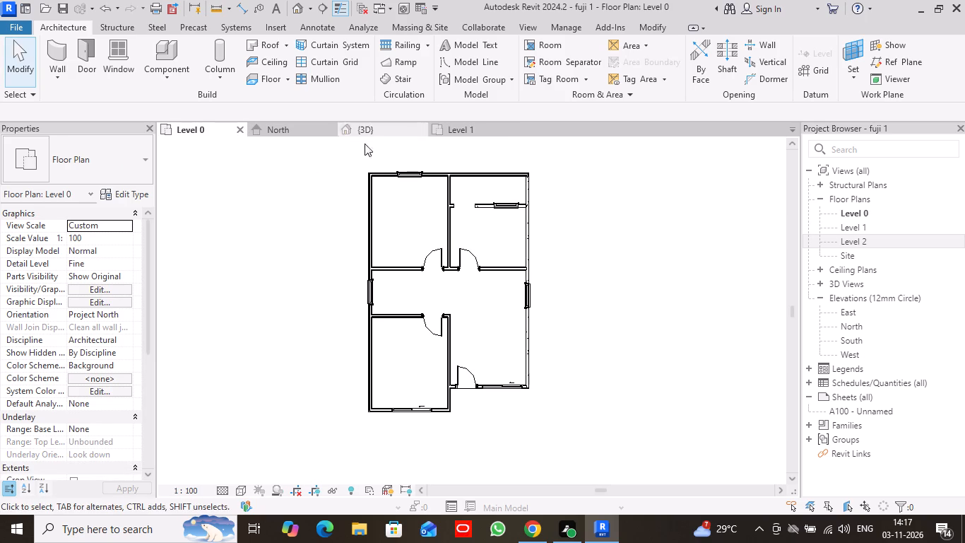
{"action": "left_click", "coordinate": [856, 74]}
{"action": "left_click", "coordinate": [872, 130]}
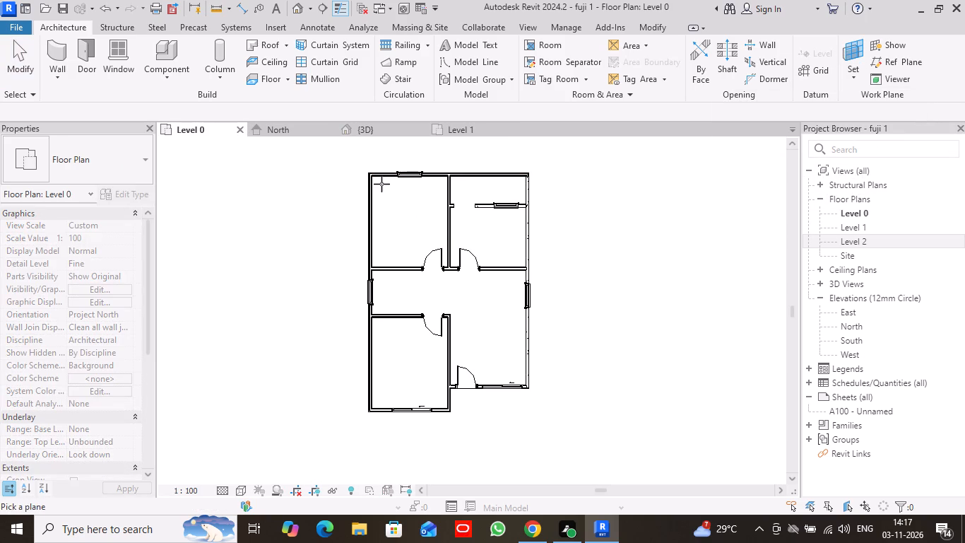
{"action": "left_click_drag", "start_coordinate": [357, 164], "coordinate": [415, 278]}
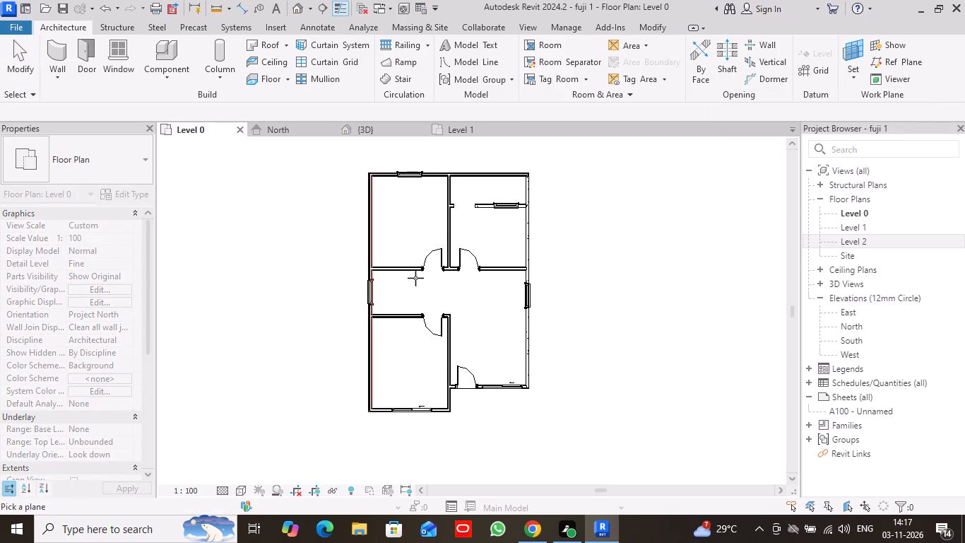
{"action": "left_click_drag", "start_coordinate": [415, 278], "coordinate": [558, 414]}
{"action": "left_click_drag", "start_coordinate": [548, 420], "coordinate": [403, 186]}
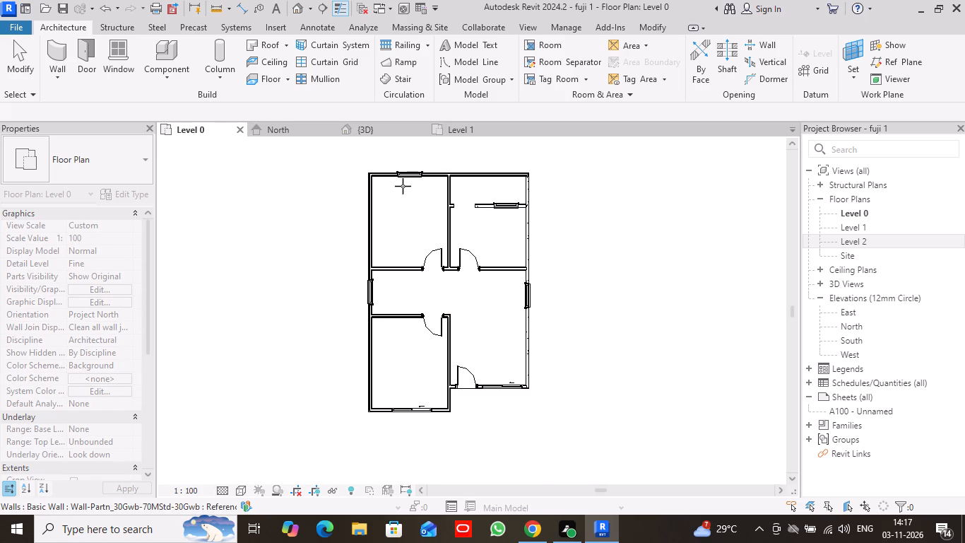
{"action": "left_click_drag", "start_coordinate": [403, 186], "coordinate": [402, 186]}
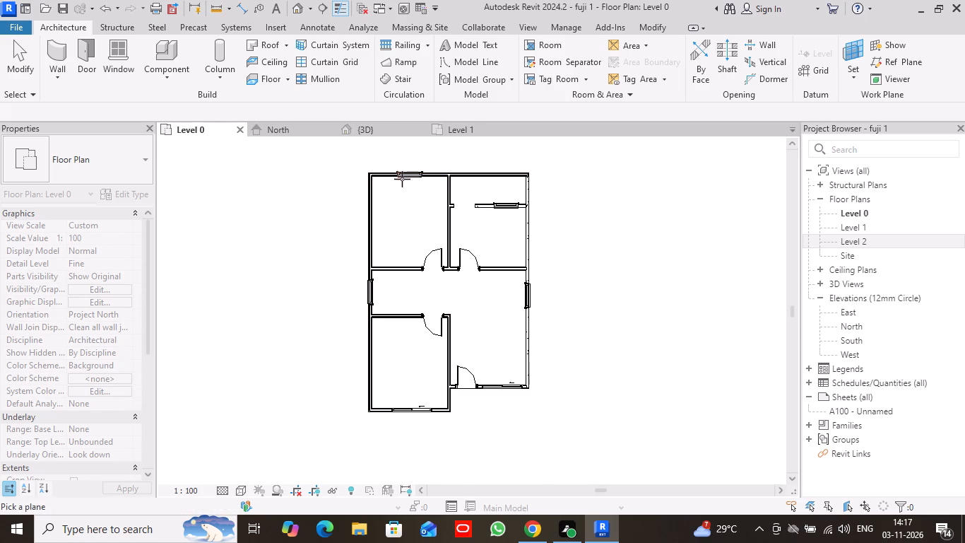
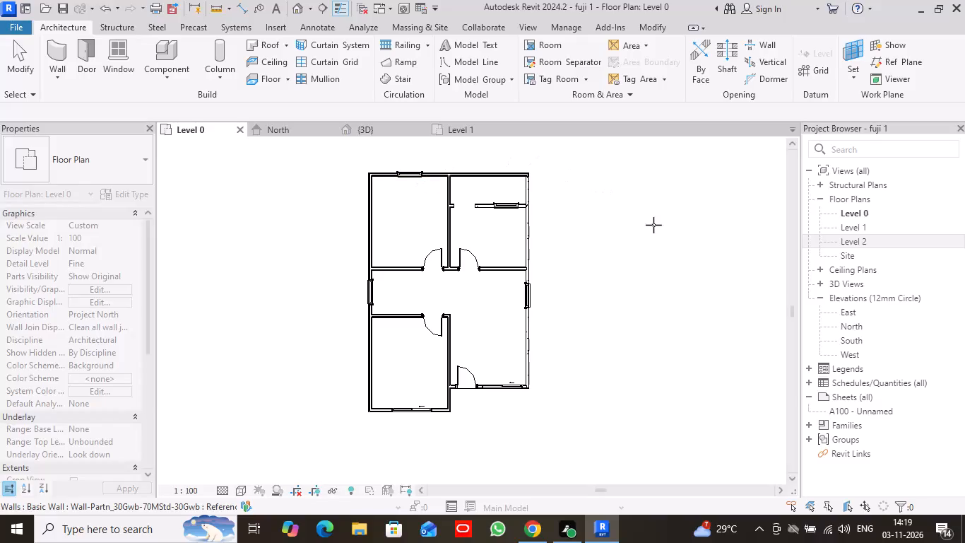
Close all open views of the fuji 1 project and close the project without saving its changes.
{"action": "left_click", "coordinate": [6, 8]}
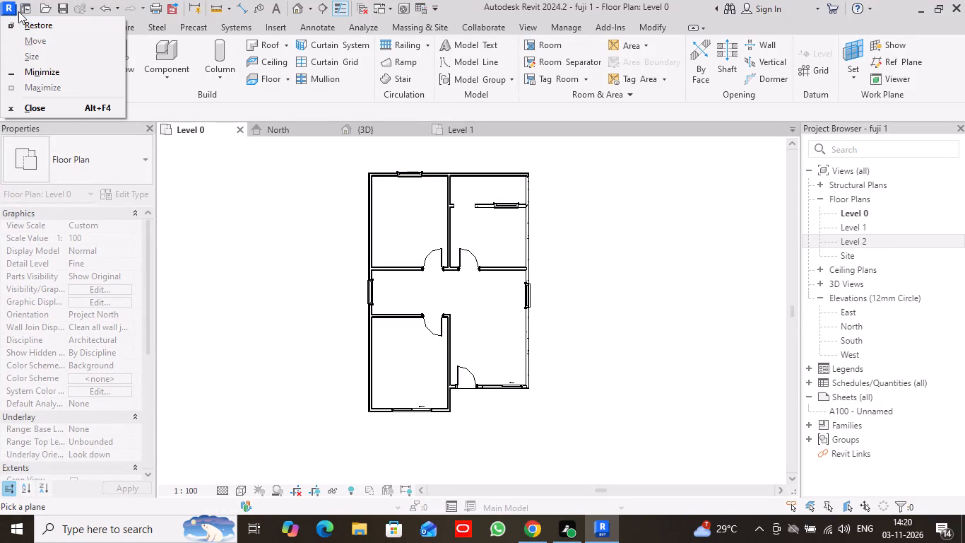
{"action": "left_click", "coordinate": [197, 234]}
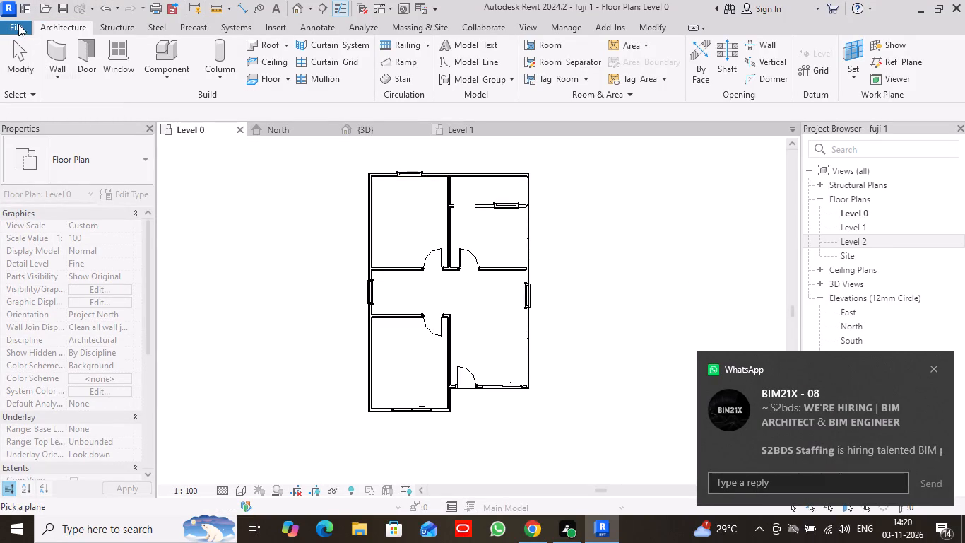
{"action": "left_click", "coordinate": [18, 24]}
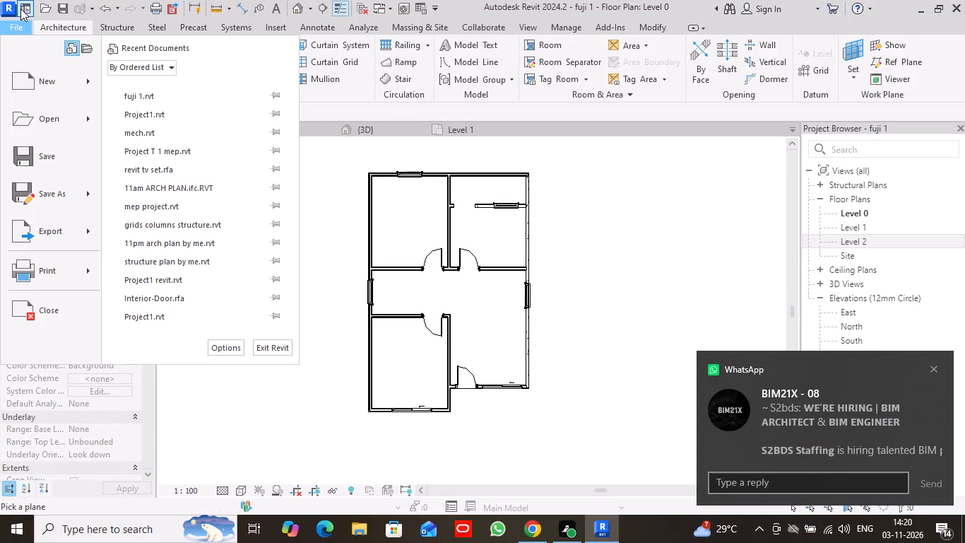
{"action": "left_click", "coordinate": [10, 10]}
{"action": "left_click", "coordinate": [10, 10]}
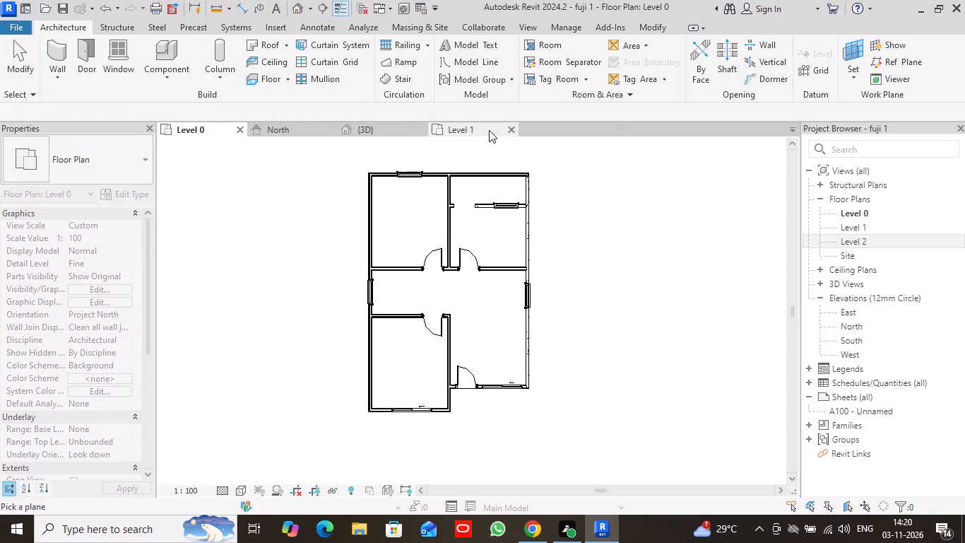
{"action": "left_click", "coordinate": [509, 127]}
{"action": "left_click", "coordinate": [419, 126]}
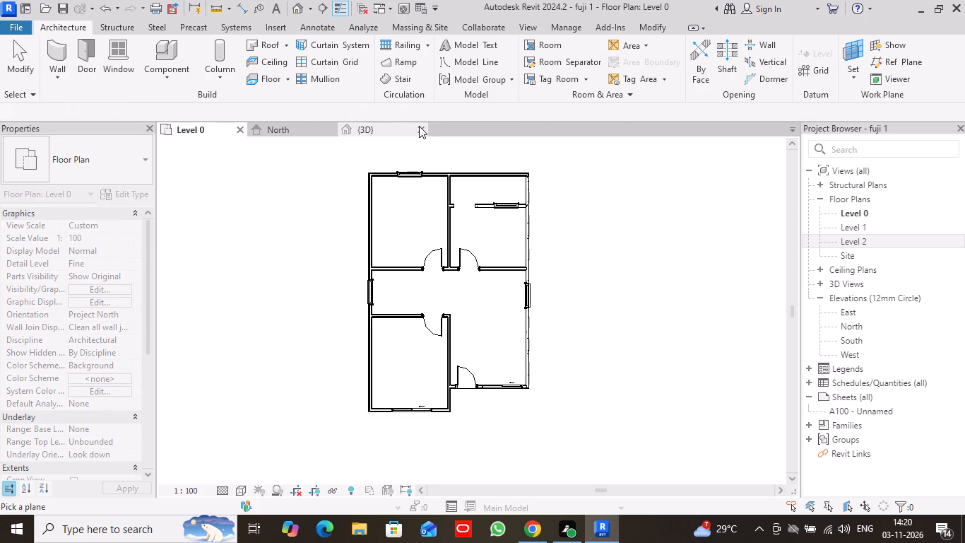
{"action": "left_click", "coordinate": [333, 129]}
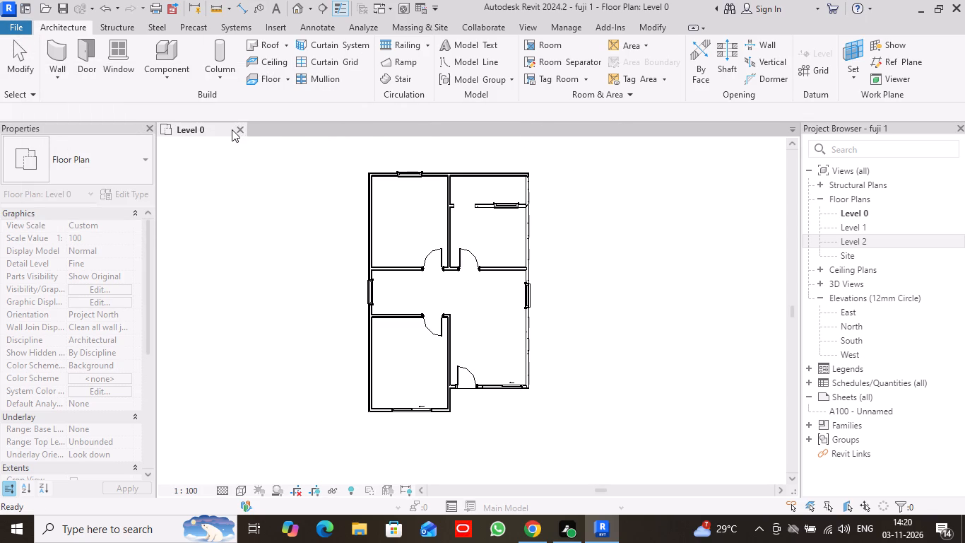
{"action": "left_click", "coordinate": [241, 127]}
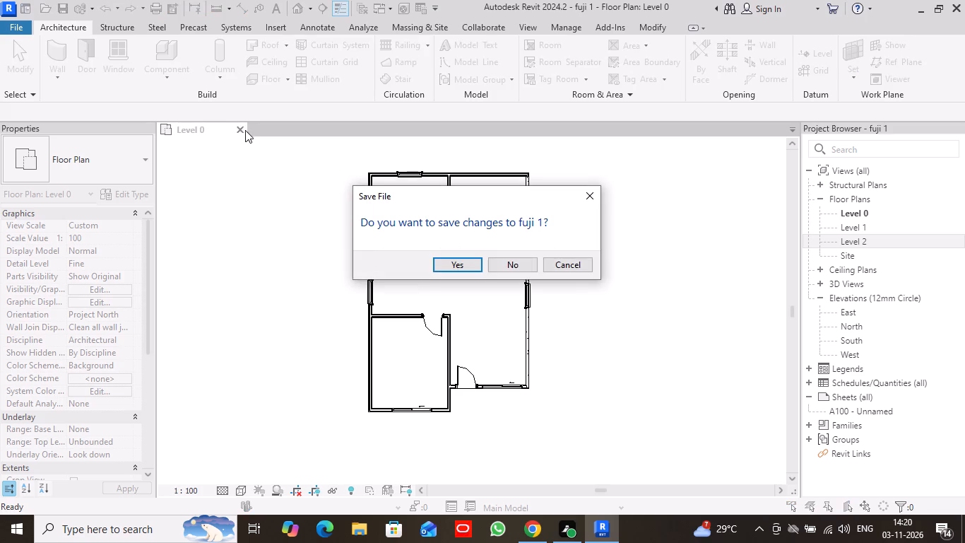
{"action": "left_click", "coordinate": [514, 264]}
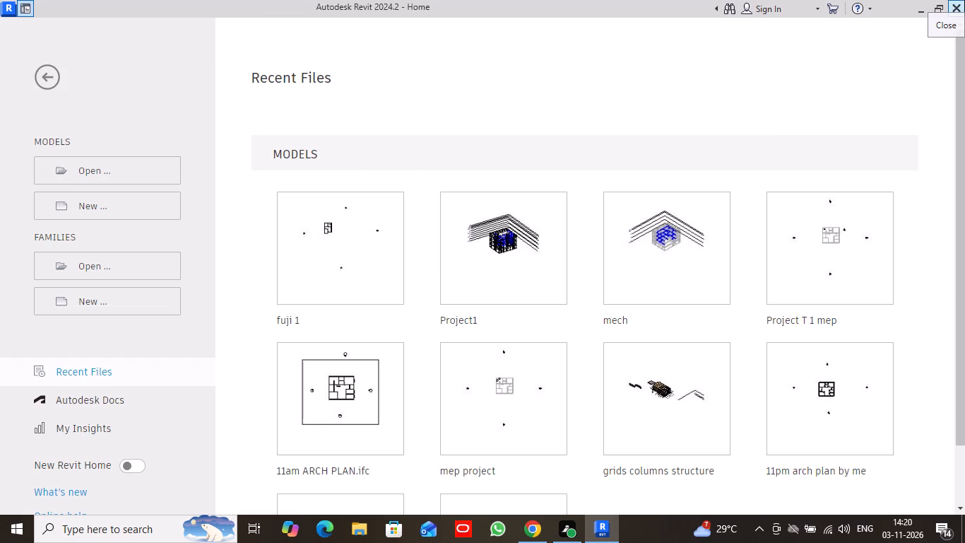
Create a new project from the Architectural Template.
{"action": "left_click", "coordinate": [112, 204]}
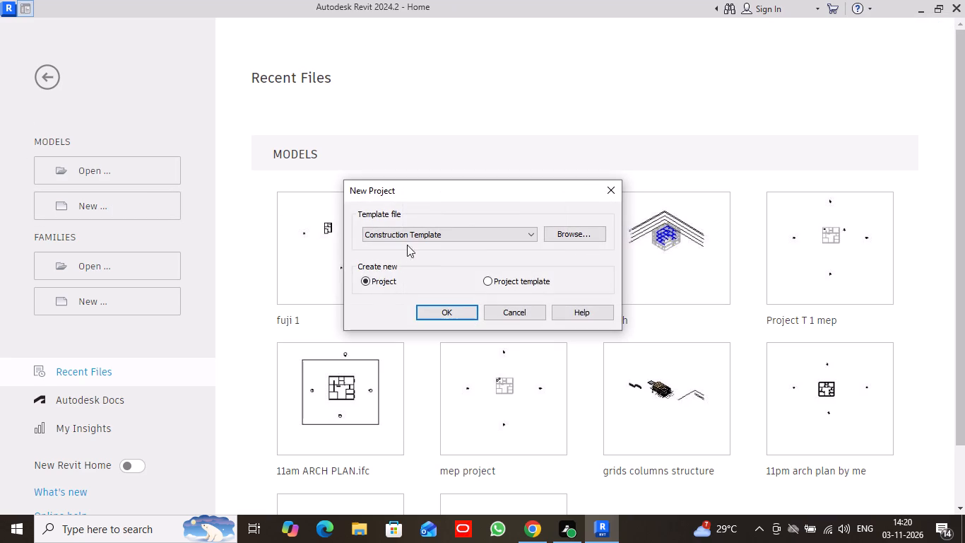
{"action": "left_click", "coordinate": [528, 235]}
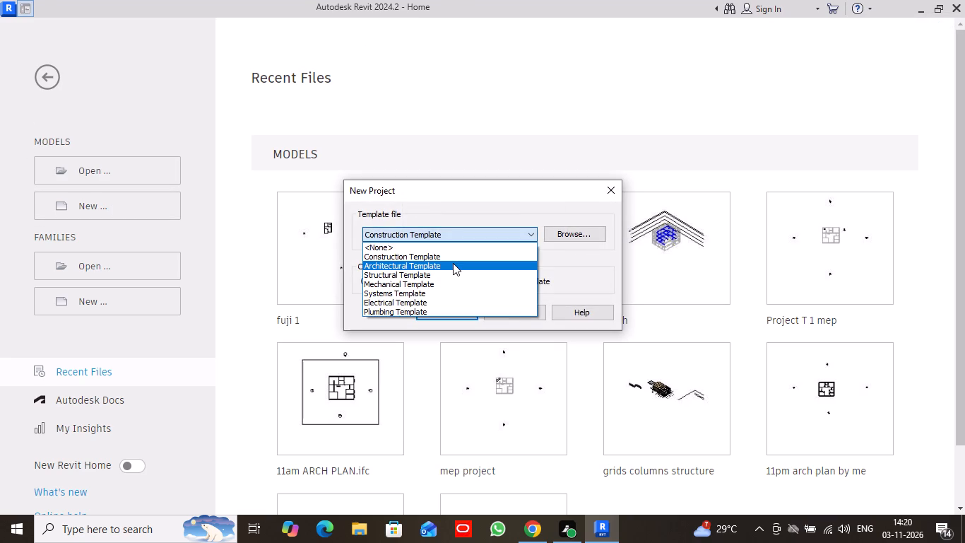
{"action": "left_click", "coordinate": [453, 263]}
{"action": "left_click", "coordinate": [446, 310]}
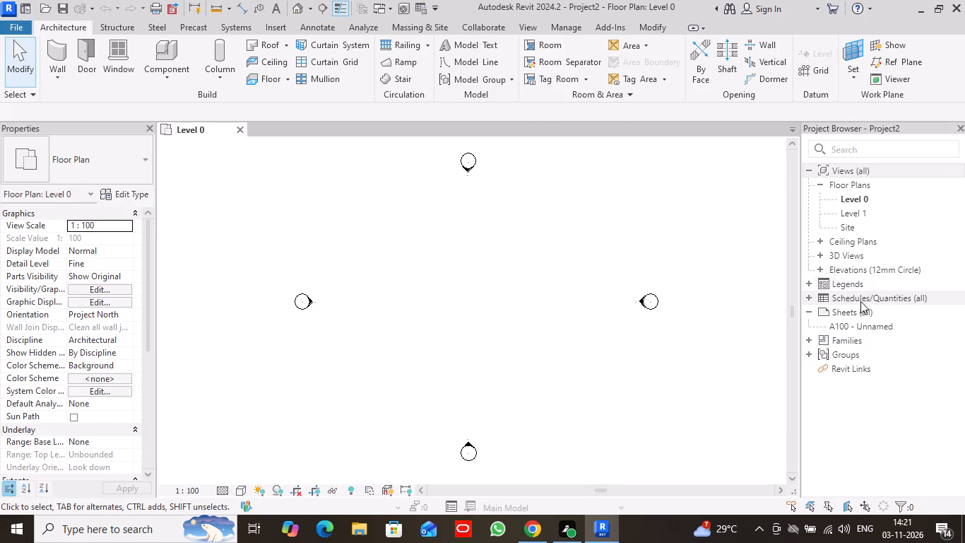
In the North elevation, lengthen the Level 1 and Level 0 lines together by stretching their ends without level heads outward.
{"action": "left_click", "coordinate": [819, 270]}
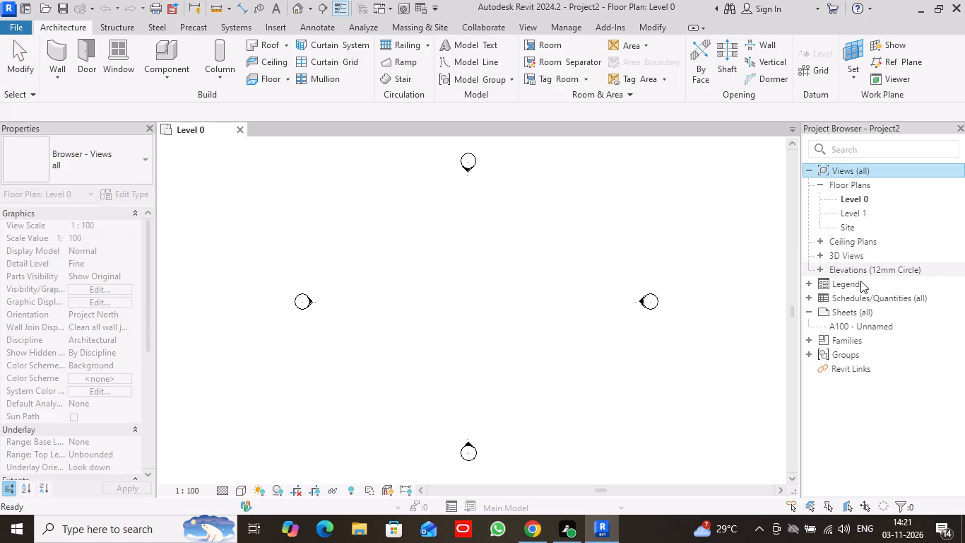
{"action": "double_click", "coordinate": [860, 300]}
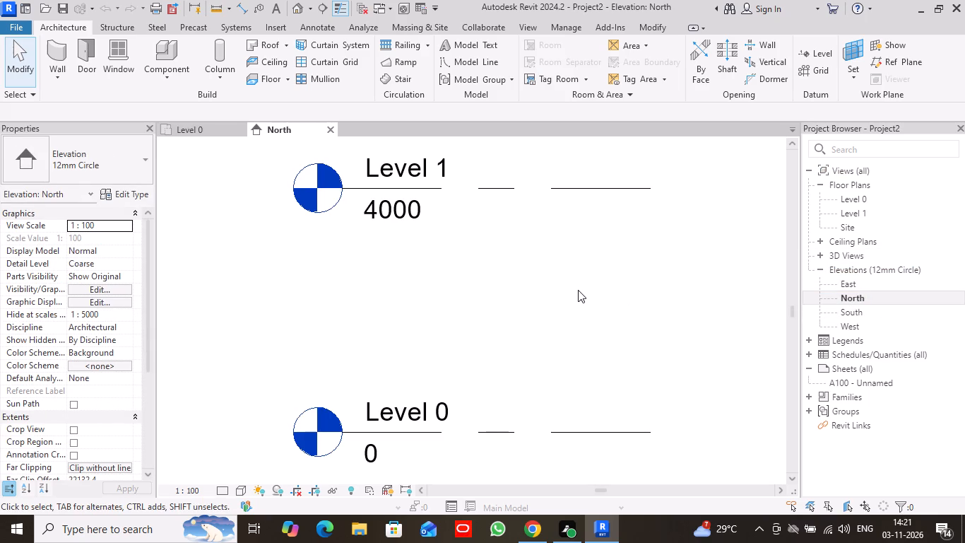
{"action": "scroll", "coordinate": [578, 290], "scroll_direction": "down", "scroll_amount": 8}
{"action": "middle_click_drag", "start_coordinate": [588, 296], "coordinate": [522, 299]}
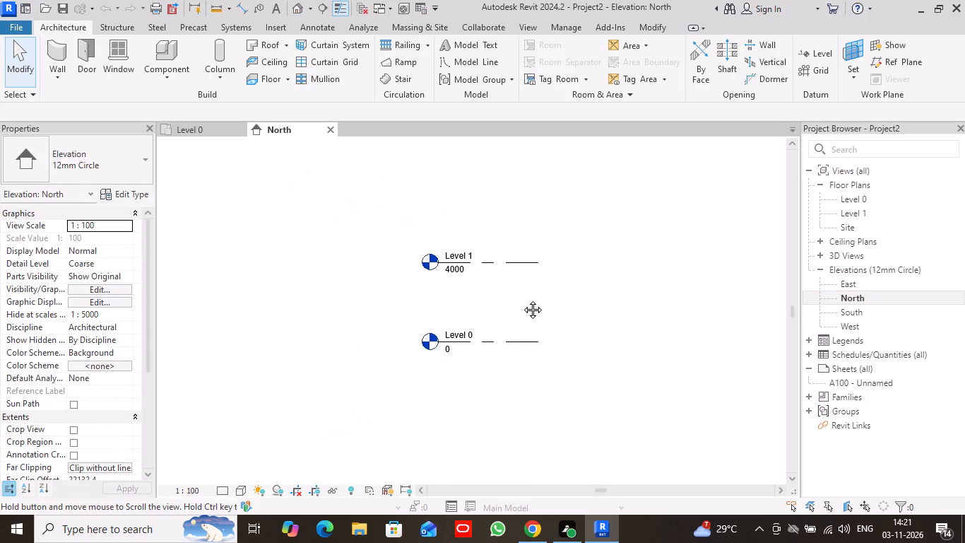
{"action": "middle_click_drag", "start_coordinate": [522, 299], "coordinate": [518, 297]}
{"action": "left_click", "coordinate": [507, 259]}
{"action": "left_click_drag", "start_coordinate": [531, 257], "coordinate": [617, 257]}
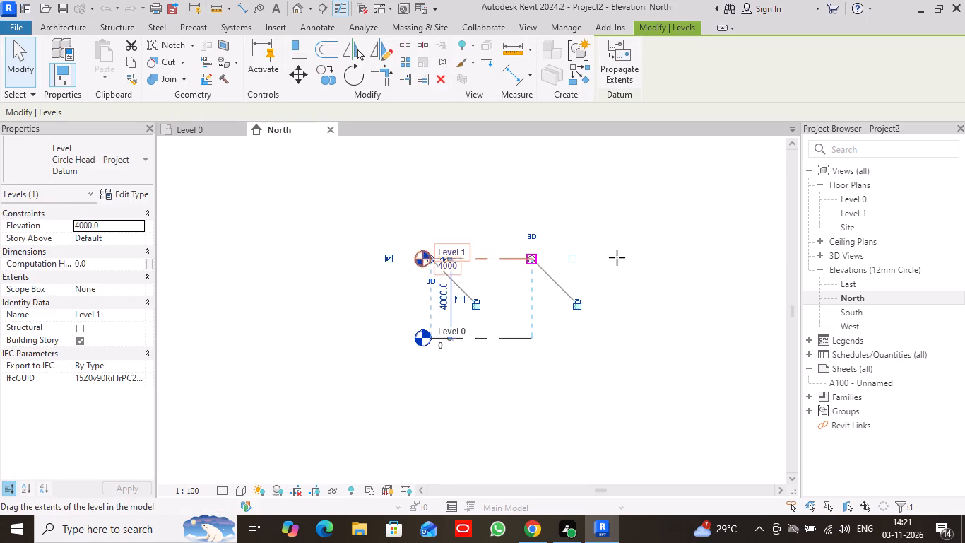
{"action": "left_click_drag", "start_coordinate": [617, 257], "coordinate": [792, 274]}
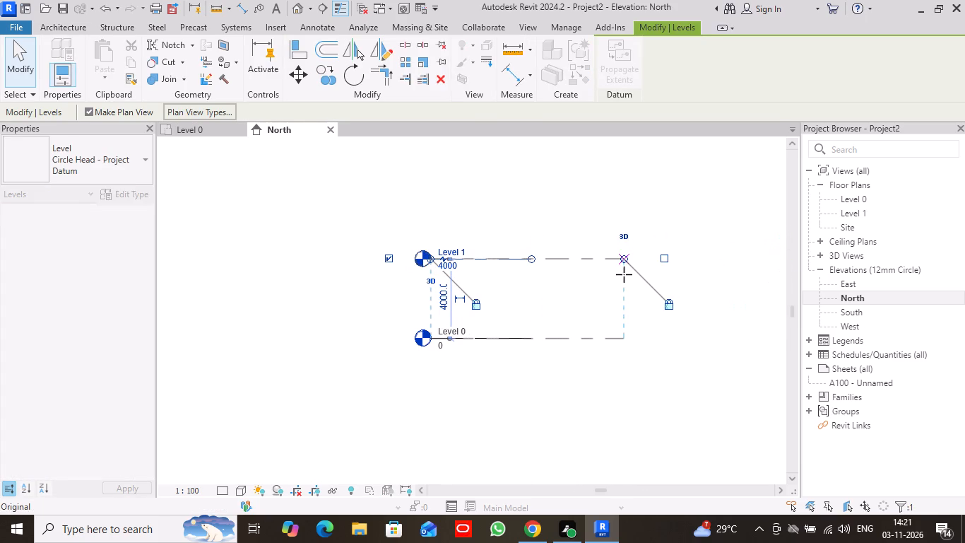
{"action": "scroll", "coordinate": [624, 274], "scroll_direction": "down", "scroll_amount": 5}
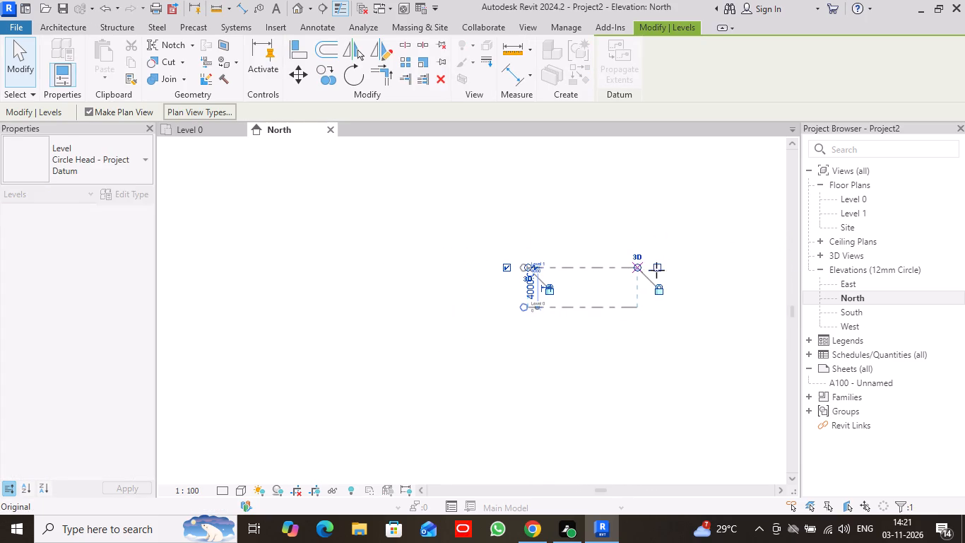
{"action": "left_click", "coordinate": [739, 274]}
{"action": "scroll", "coordinate": [568, 321], "scroll_direction": "up", "scroll_amount": 4}
{"action": "left_click", "coordinate": [495, 338]}
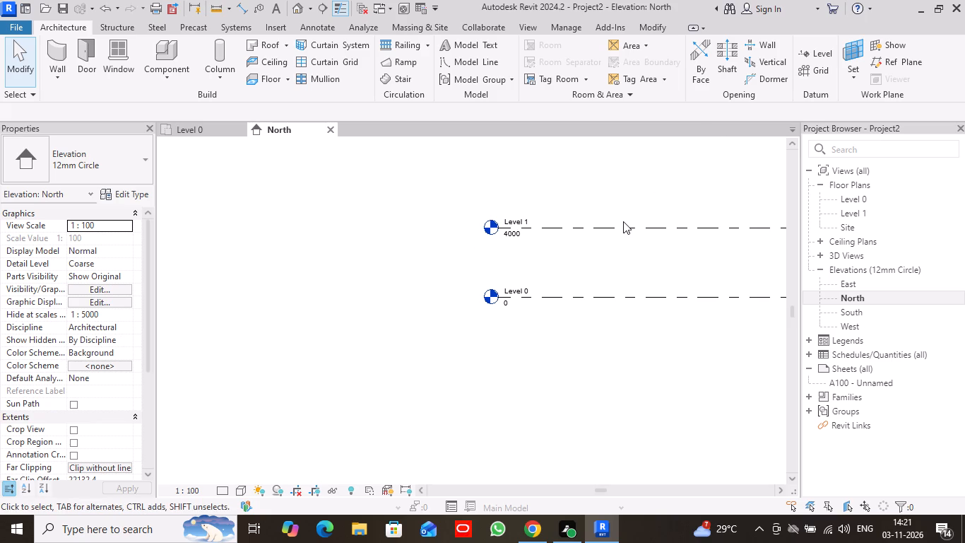
Check the Length format in the project units, keeping millimetres.
{"action": "key", "text": "u"}
{"action": "key", "text": "n"}
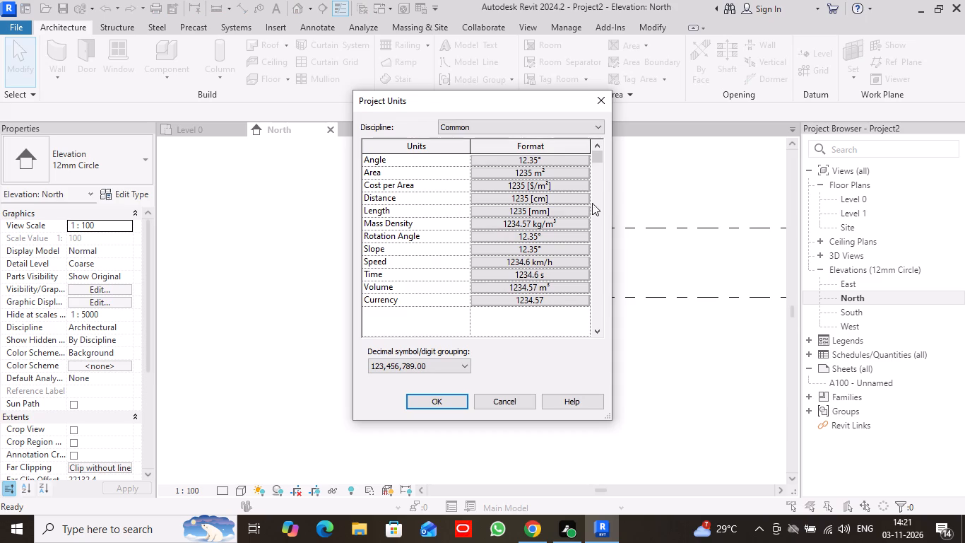
{"action": "left_click", "coordinate": [562, 211]}
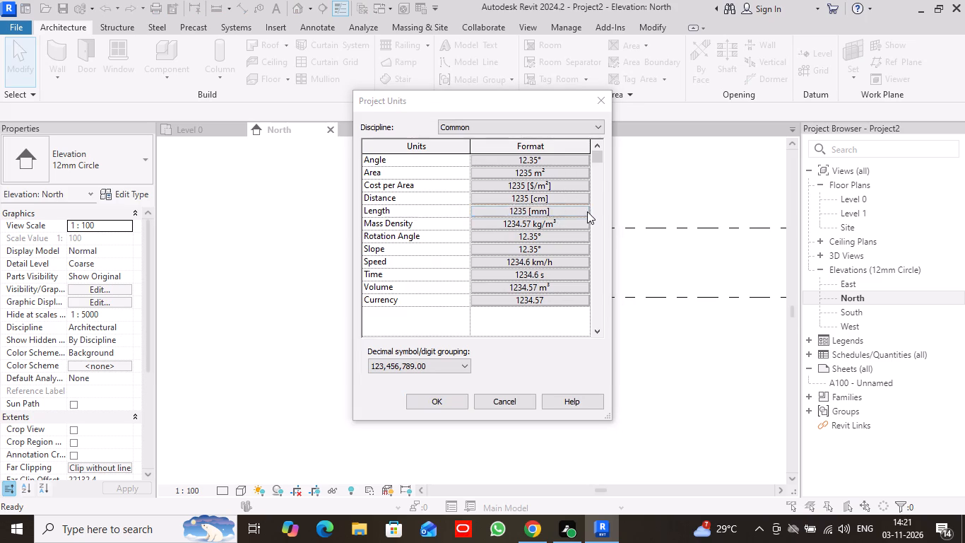
{"action": "left_click", "coordinate": [504, 361]}
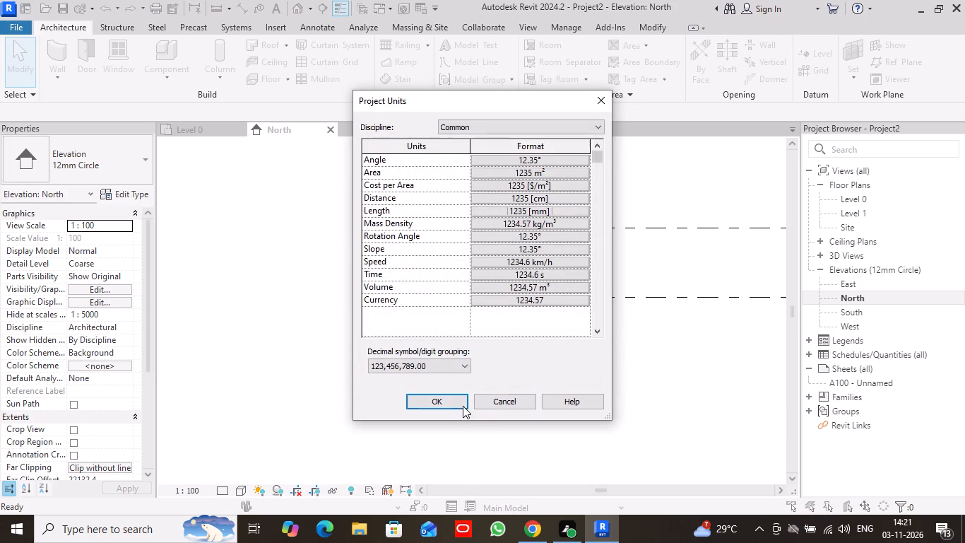
{"action": "left_click", "coordinate": [449, 399]}
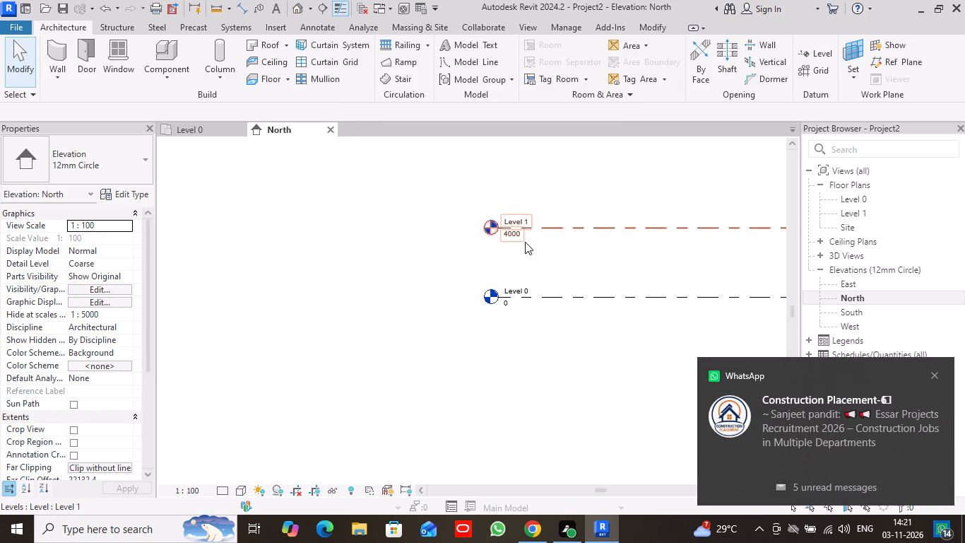
Set the elevation of Level 1 to 3200 mm.
{"action": "left_click", "coordinate": [519, 239]}
{"action": "left_click", "coordinate": [517, 236]}
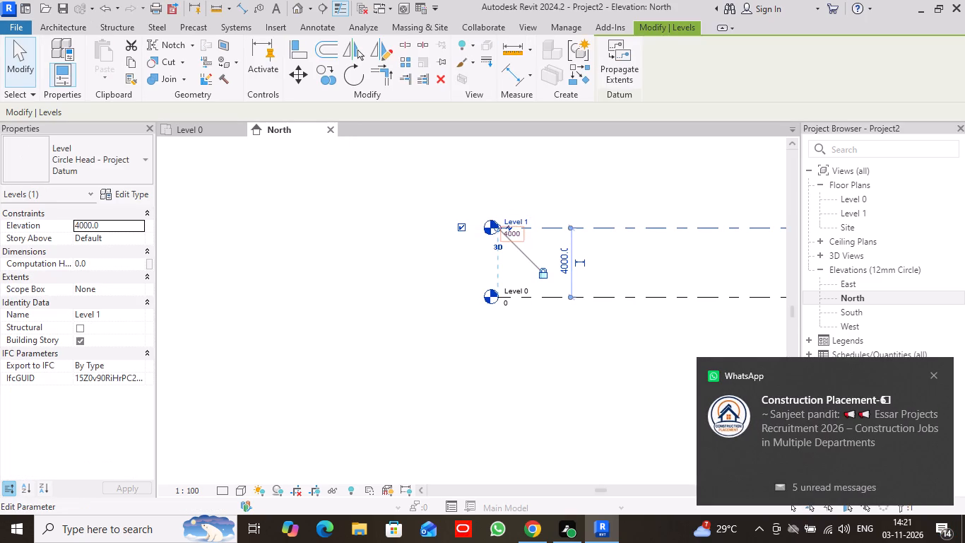
{"action": "type", "text": "3200"}
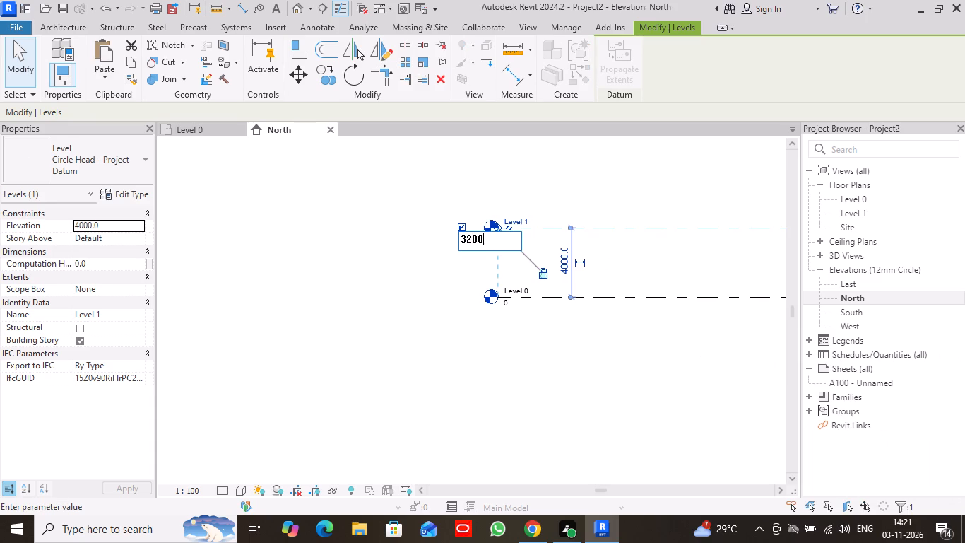
{"action": "key", "text": "Return"}
{"action": "scroll", "coordinate": [617, 366], "scroll_direction": "down", "scroll_amount": 2}
{"action": "middle_click_drag", "start_coordinate": [637, 351], "coordinate": [576, 351]}
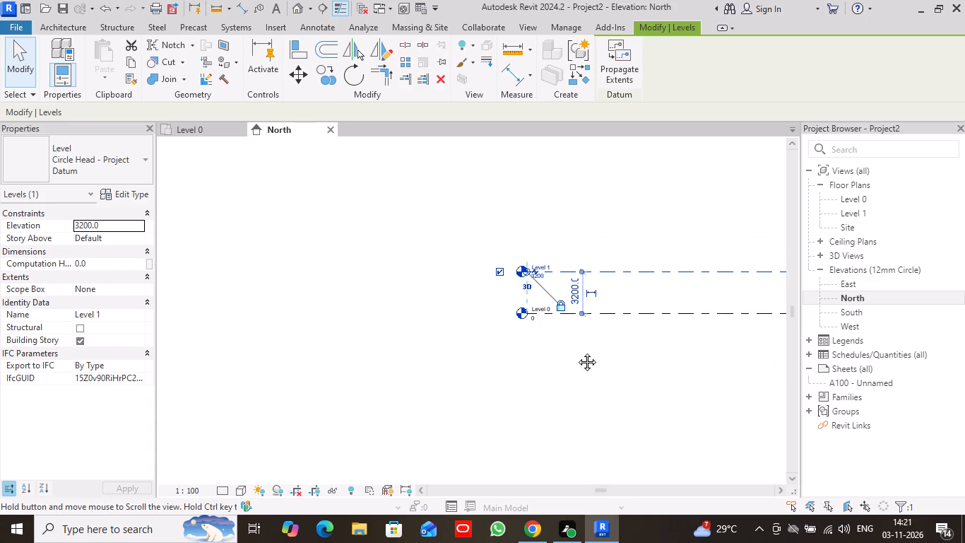
{"action": "middle_click_drag", "start_coordinate": [576, 351], "coordinate": [424, 320]}
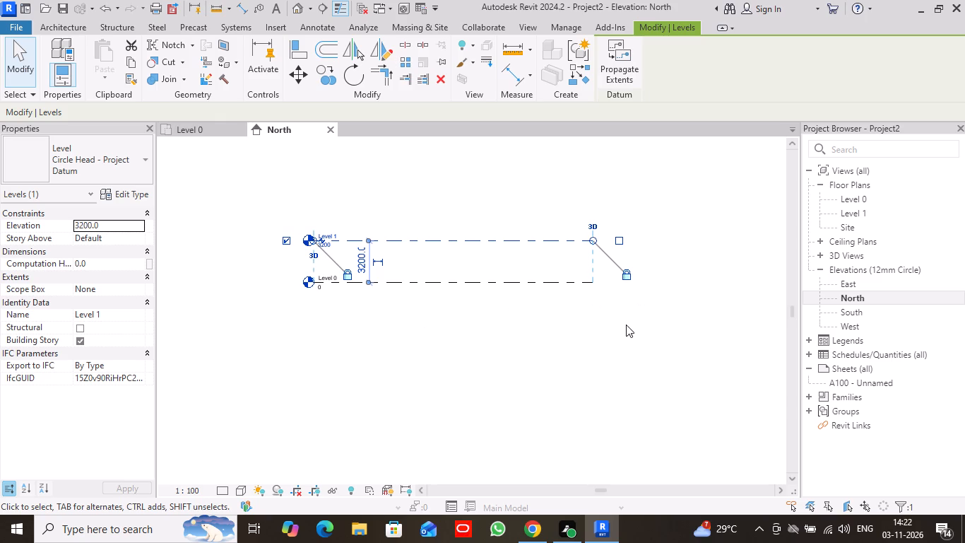
{"action": "left_click", "coordinate": [615, 344]}
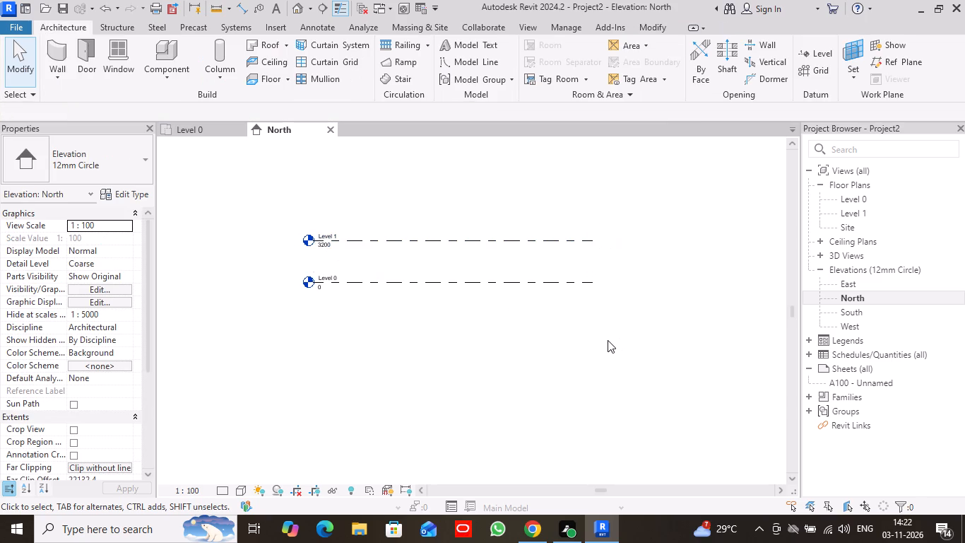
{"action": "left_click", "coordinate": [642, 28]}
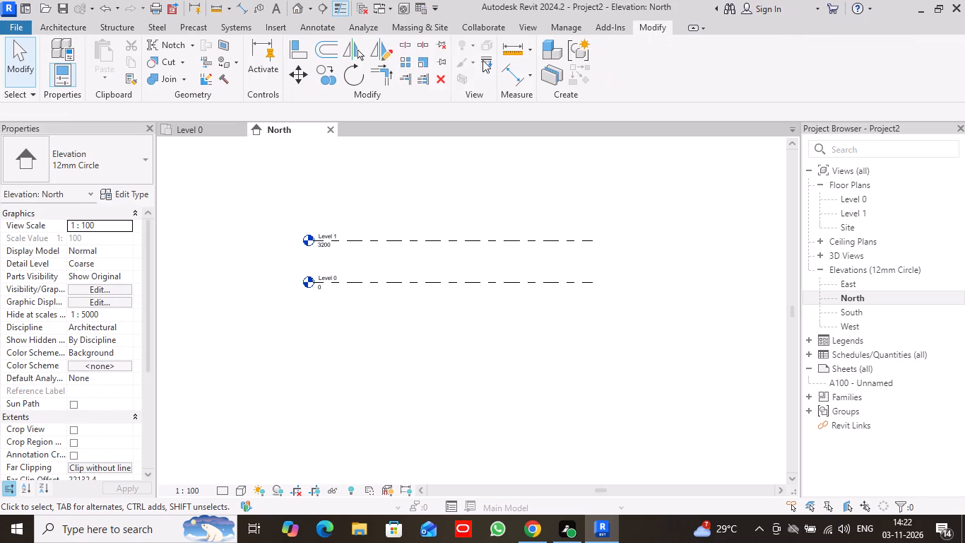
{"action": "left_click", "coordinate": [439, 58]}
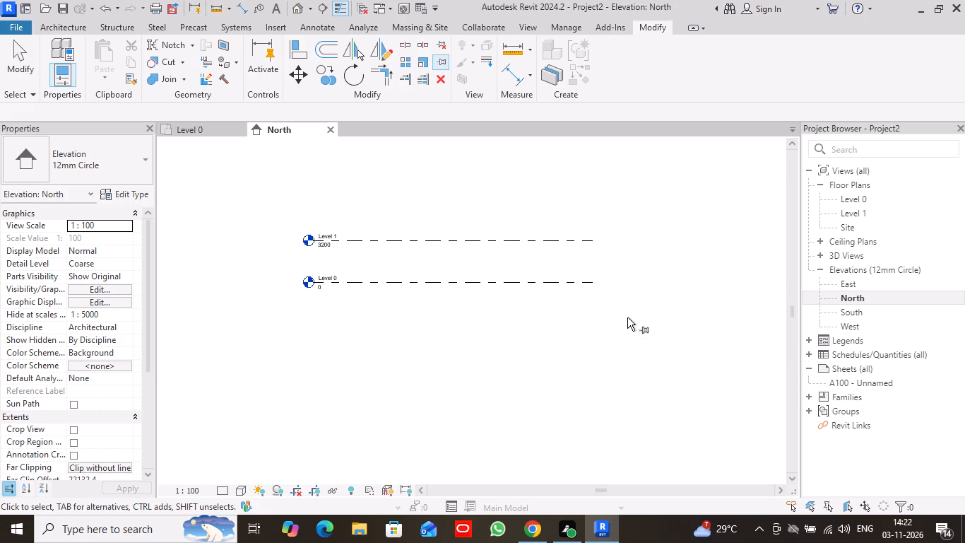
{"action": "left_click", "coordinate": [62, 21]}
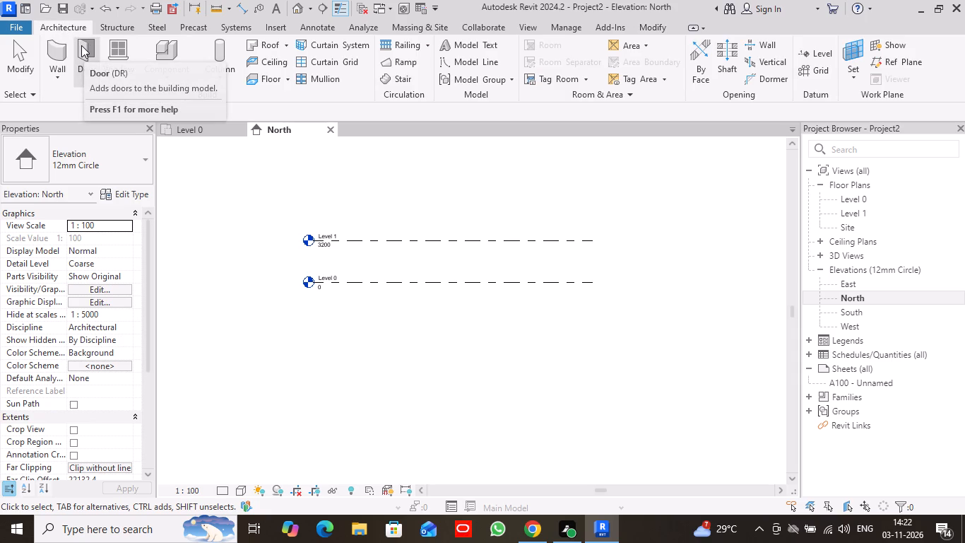
Create a new level offset 2300 mm above Level 1 by picking the Level 1 line.
{"action": "left_click", "coordinate": [812, 53]}
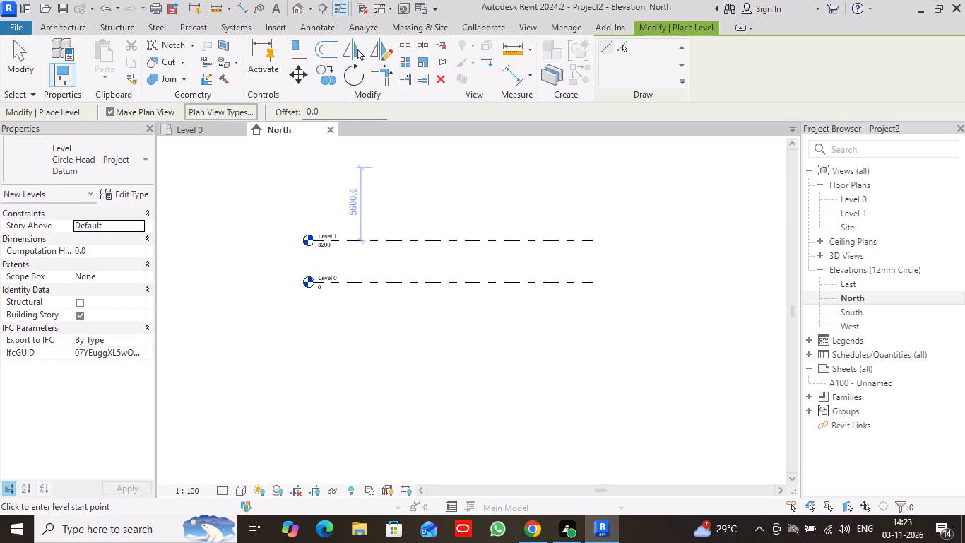
{"action": "left_click_drag", "start_coordinate": [329, 111], "coordinate": [304, 112]}
{"action": "left_click_drag", "start_coordinate": [304, 112], "coordinate": [301, 112]}
{"action": "type", "text": "2300"}
{"action": "key", "text": "Return"}
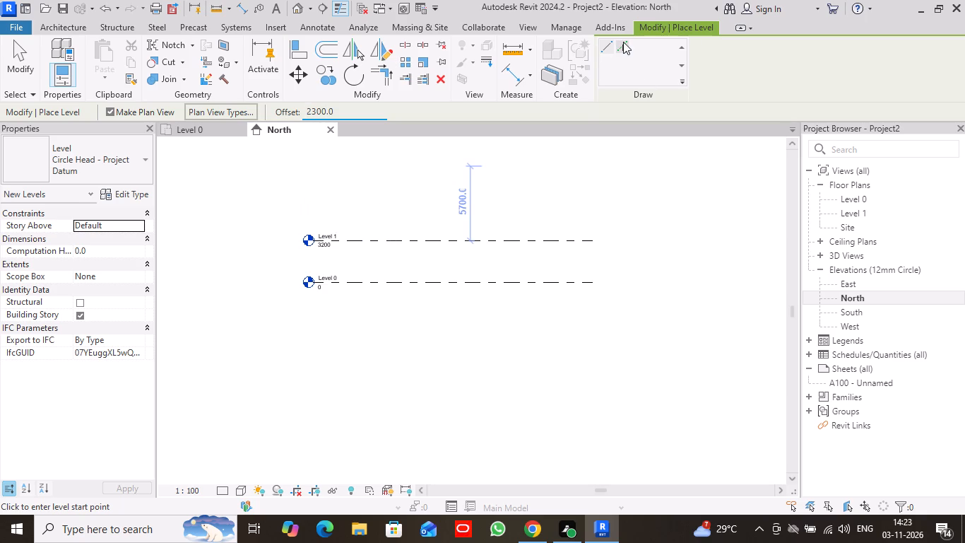
{"action": "left_click", "coordinate": [624, 47]}
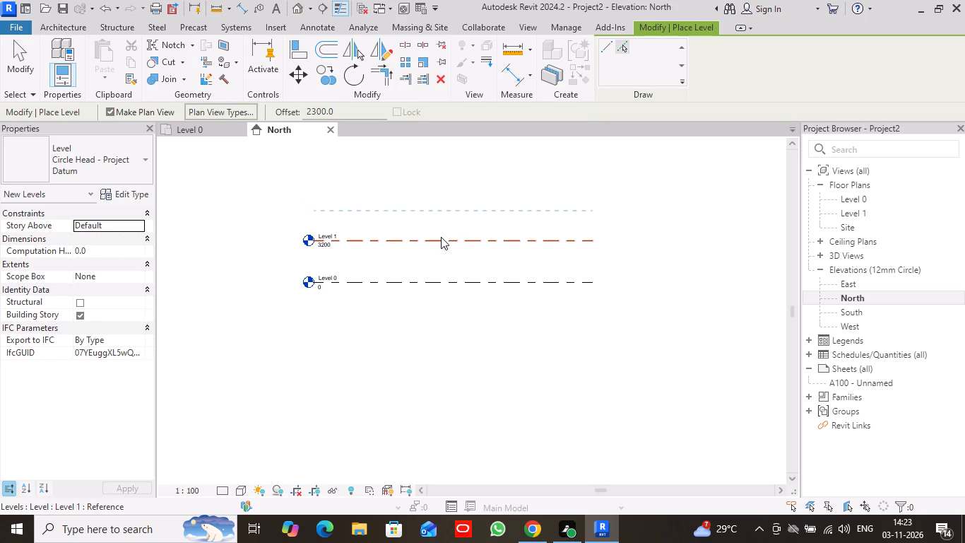
{"action": "left_click", "coordinate": [441, 237]}
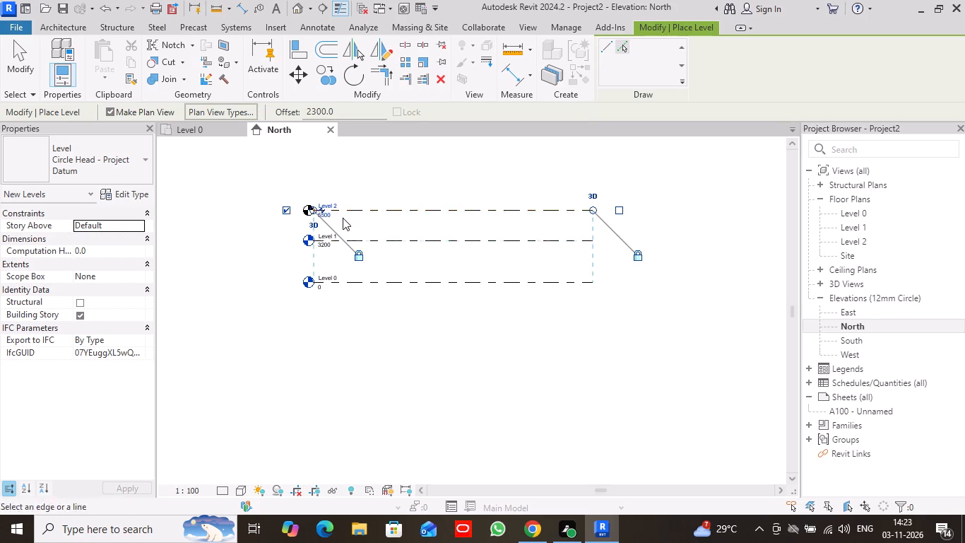
{"action": "scroll", "coordinate": [343, 218], "scroll_direction": "up", "scroll_amount": 5}
{"action": "scroll", "coordinate": [345, 228], "scroll_direction": "down", "scroll_amount": 1}
{"action": "scroll", "coordinate": [345, 228], "scroll_direction": "up", "scroll_amount": 4}
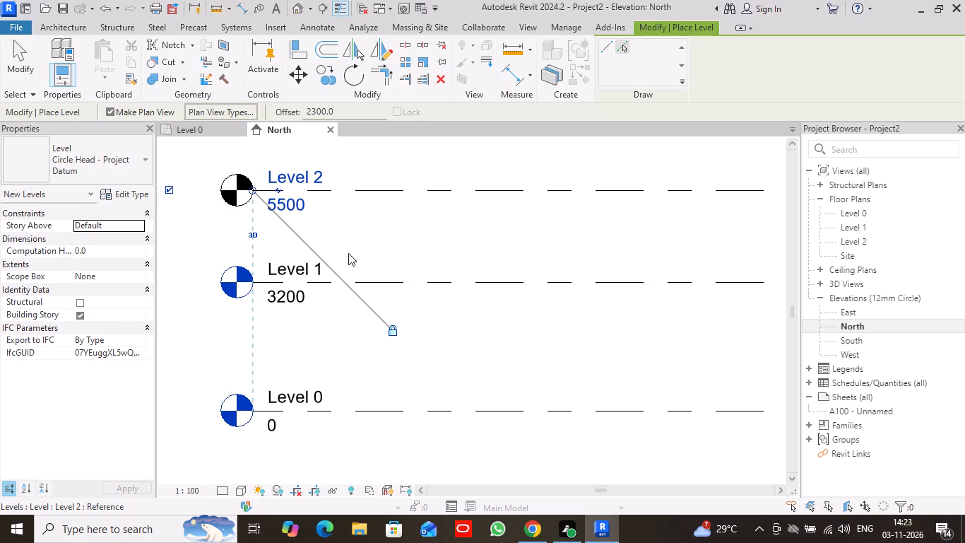
{"action": "scroll", "coordinate": [364, 288], "scroll_direction": "down", "scroll_amount": 4}
{"action": "scroll", "coordinate": [567, 383], "scroll_direction": "down", "scroll_amount": 3}
{"action": "left_click", "coordinate": [668, 427]}
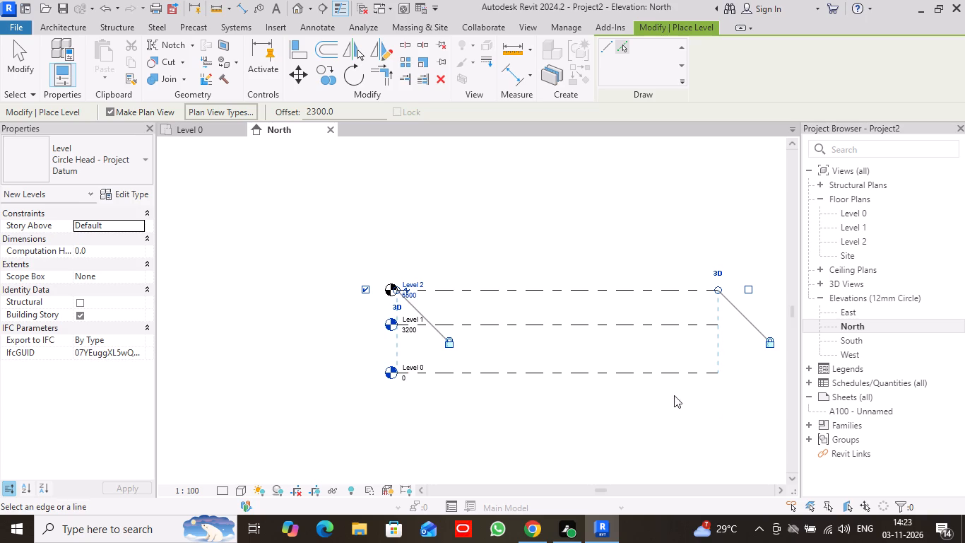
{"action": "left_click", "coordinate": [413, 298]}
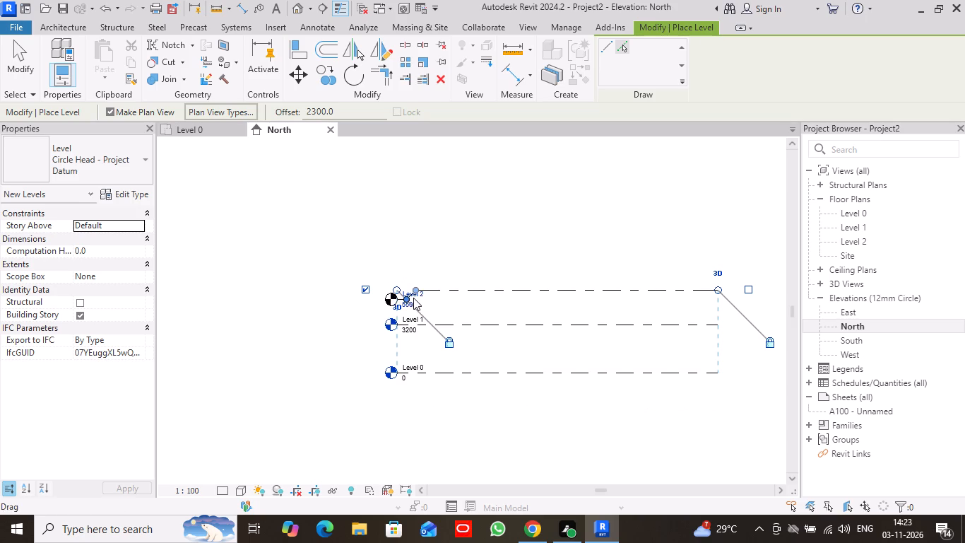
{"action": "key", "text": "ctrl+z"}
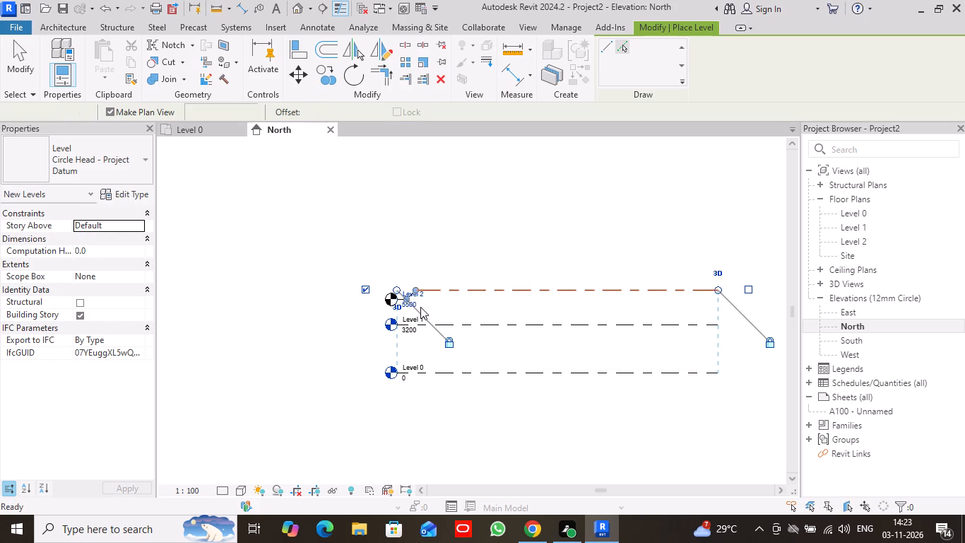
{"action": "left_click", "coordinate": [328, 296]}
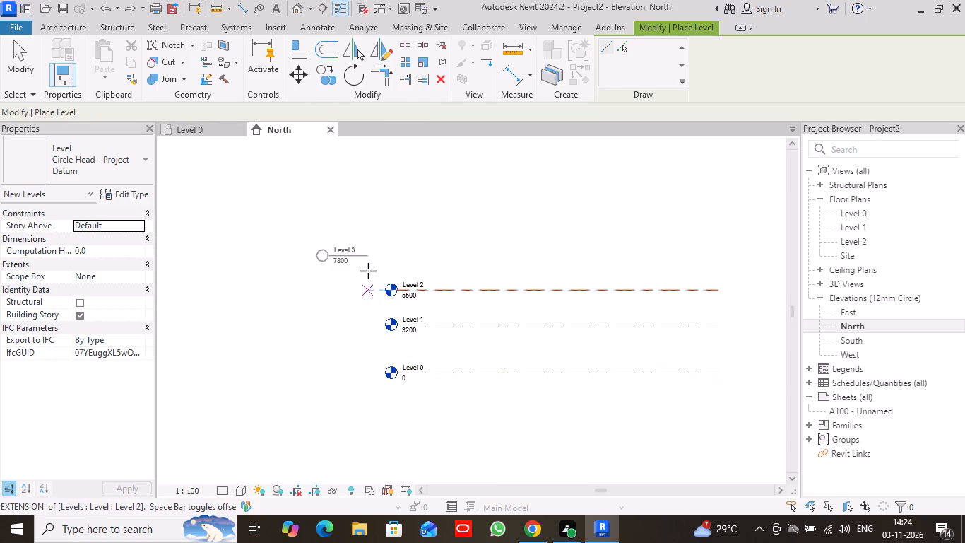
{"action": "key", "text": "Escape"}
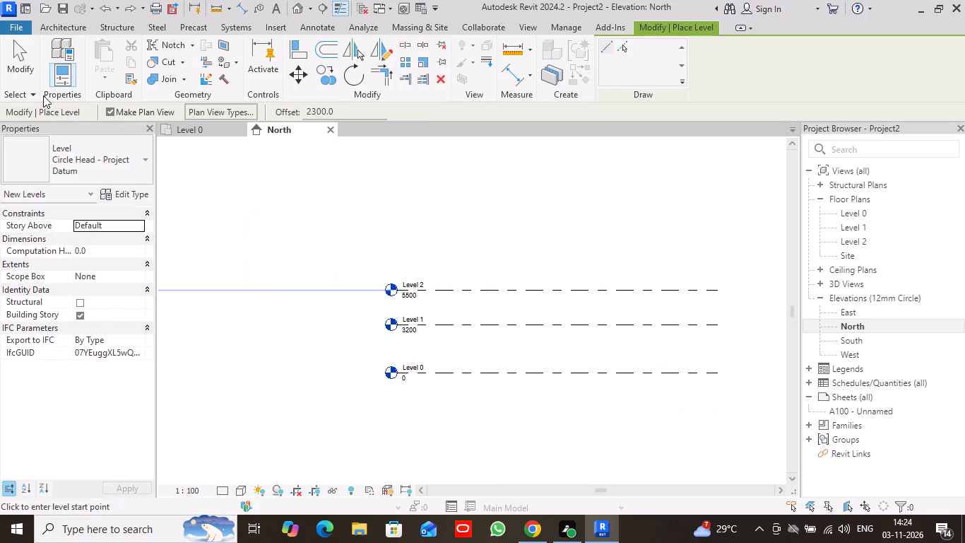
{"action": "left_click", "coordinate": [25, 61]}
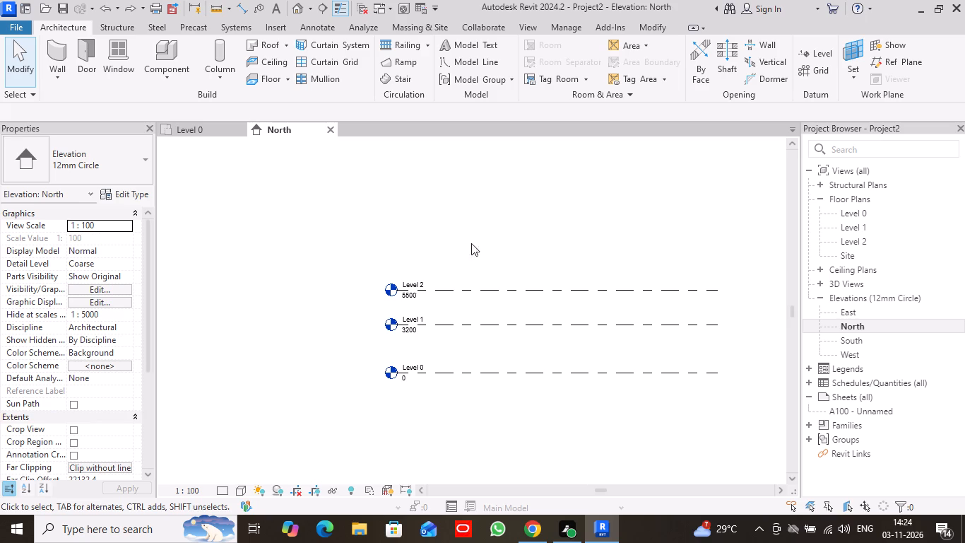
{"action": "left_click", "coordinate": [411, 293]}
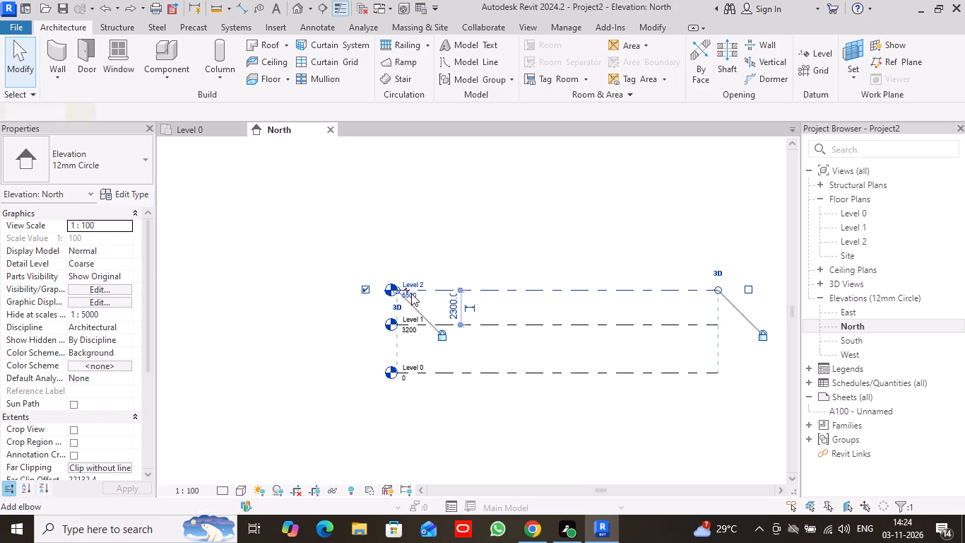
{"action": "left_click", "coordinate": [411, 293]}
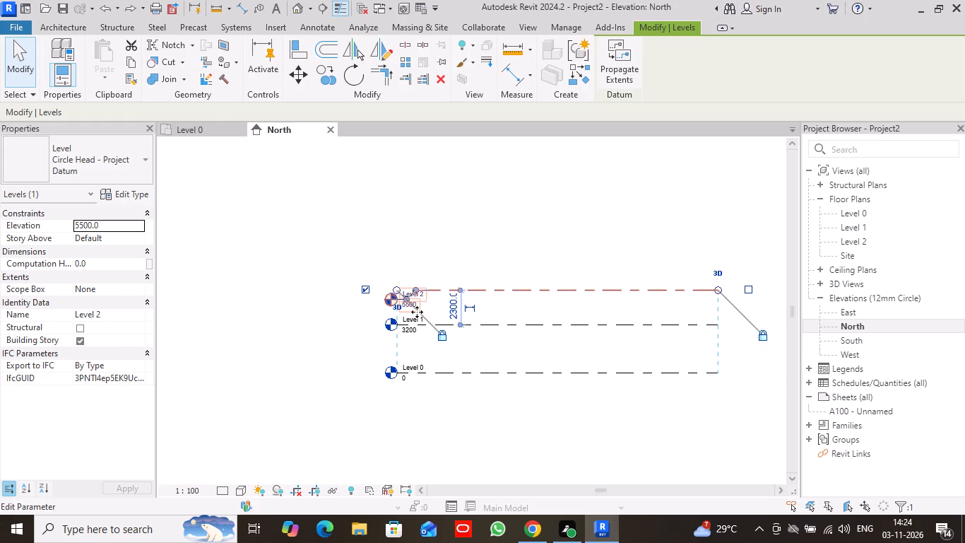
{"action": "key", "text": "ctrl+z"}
Set the elevation of Level 2 to 5000 mm.
{"action": "scroll", "coordinate": [419, 303], "scroll_direction": "up", "scroll_amount": 2}
{"action": "scroll", "coordinate": [419, 303], "scroll_direction": "down", "scroll_amount": 1}
{"action": "scroll", "coordinate": [420, 302], "scroll_direction": "up", "scroll_amount": 7}
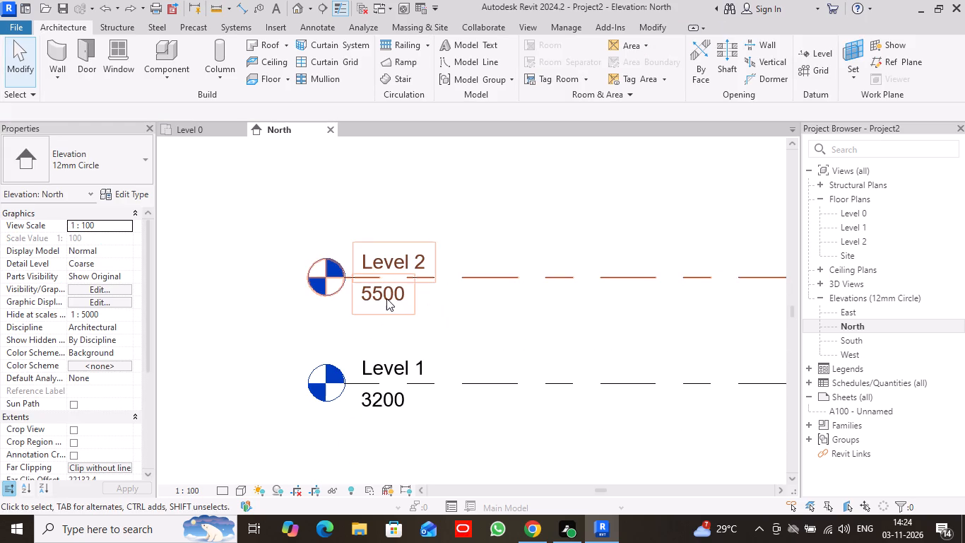
{"action": "left_click", "coordinate": [386, 298]}
{"action": "left_click", "coordinate": [386, 298]}
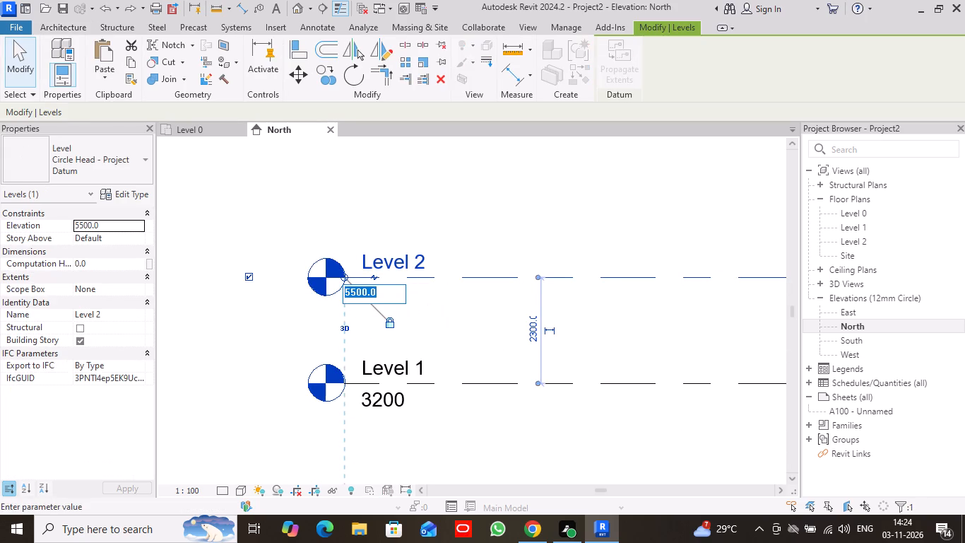
{"action": "type", "text": "5000"}
{"action": "key", "text": "Return"}
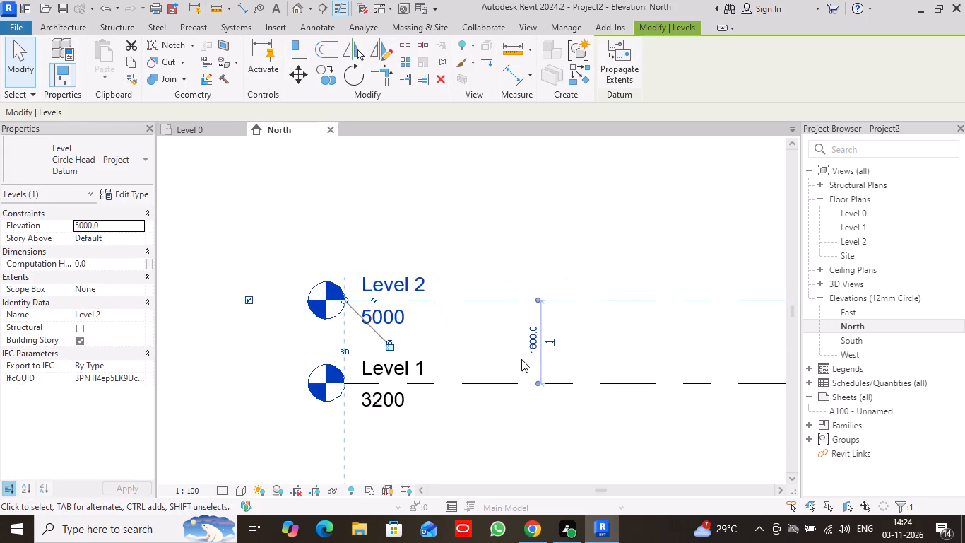
{"action": "scroll", "coordinate": [523, 358], "scroll_direction": "down", "scroll_amount": 5}
{"action": "left_click", "coordinate": [526, 229]}
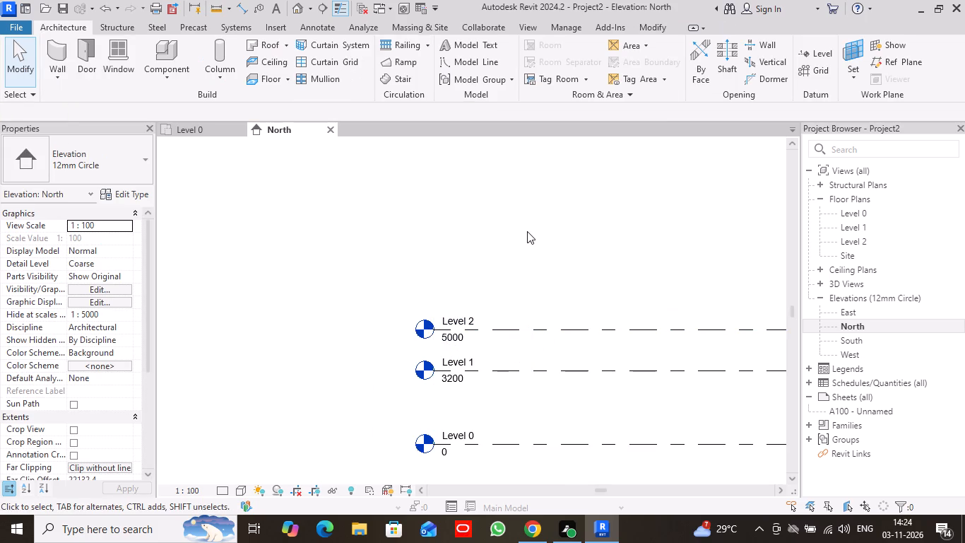
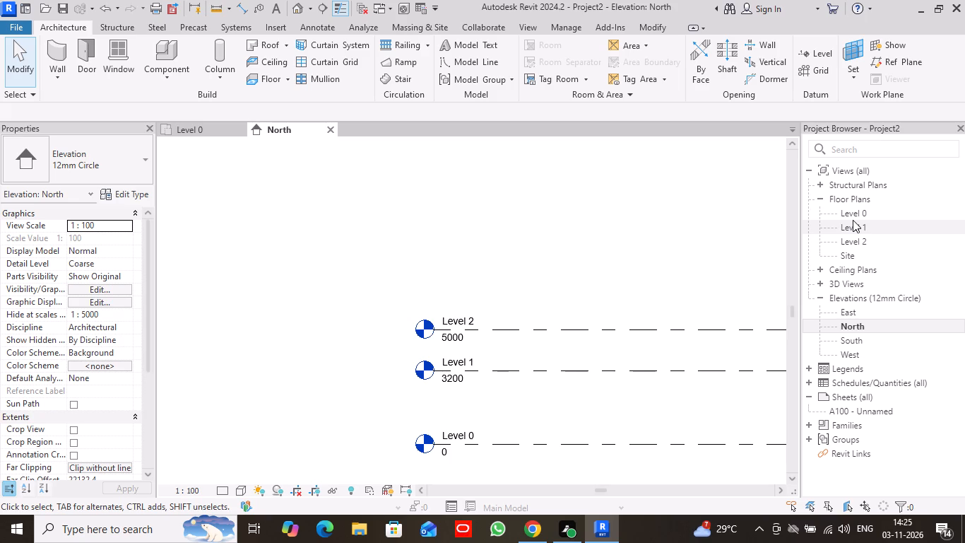
Open the Level 0 floor plan view.
{"action": "double_click", "coordinate": [856, 207]}
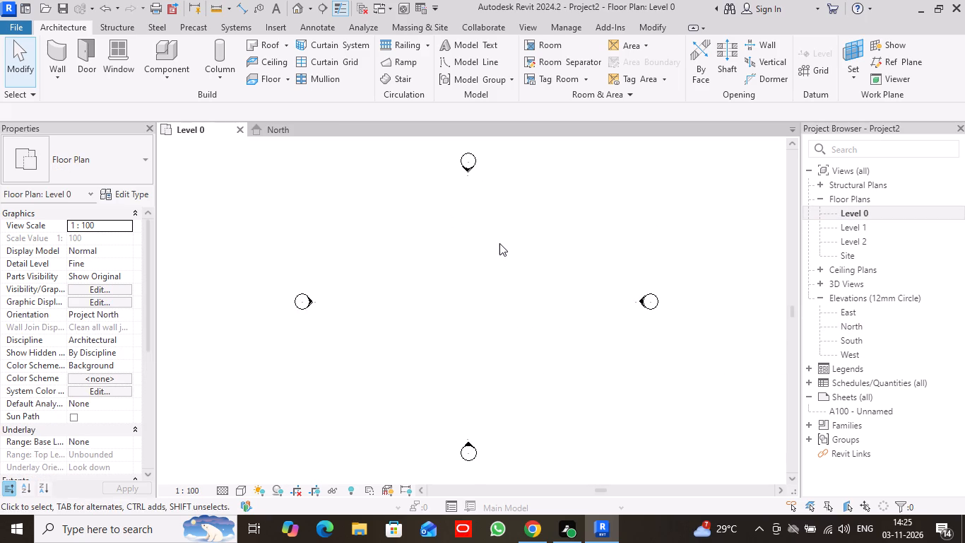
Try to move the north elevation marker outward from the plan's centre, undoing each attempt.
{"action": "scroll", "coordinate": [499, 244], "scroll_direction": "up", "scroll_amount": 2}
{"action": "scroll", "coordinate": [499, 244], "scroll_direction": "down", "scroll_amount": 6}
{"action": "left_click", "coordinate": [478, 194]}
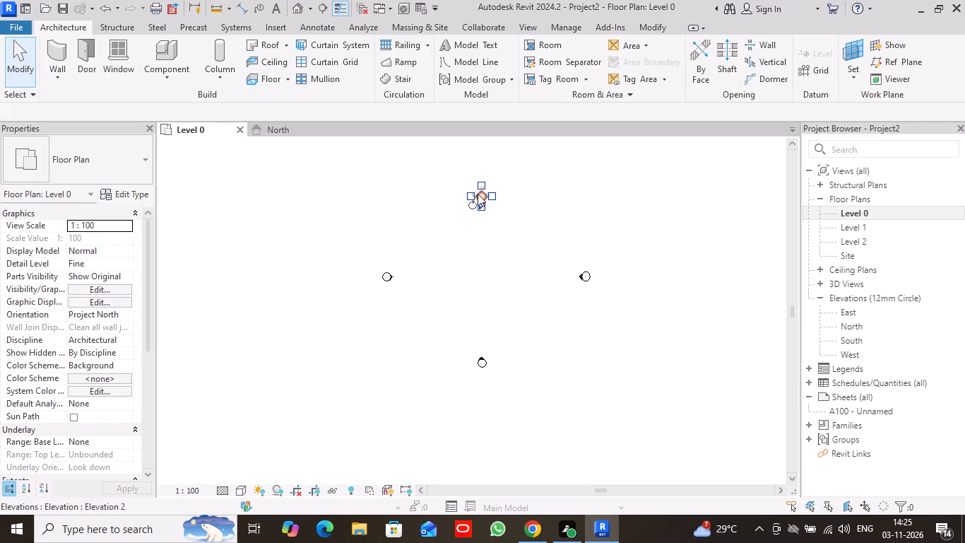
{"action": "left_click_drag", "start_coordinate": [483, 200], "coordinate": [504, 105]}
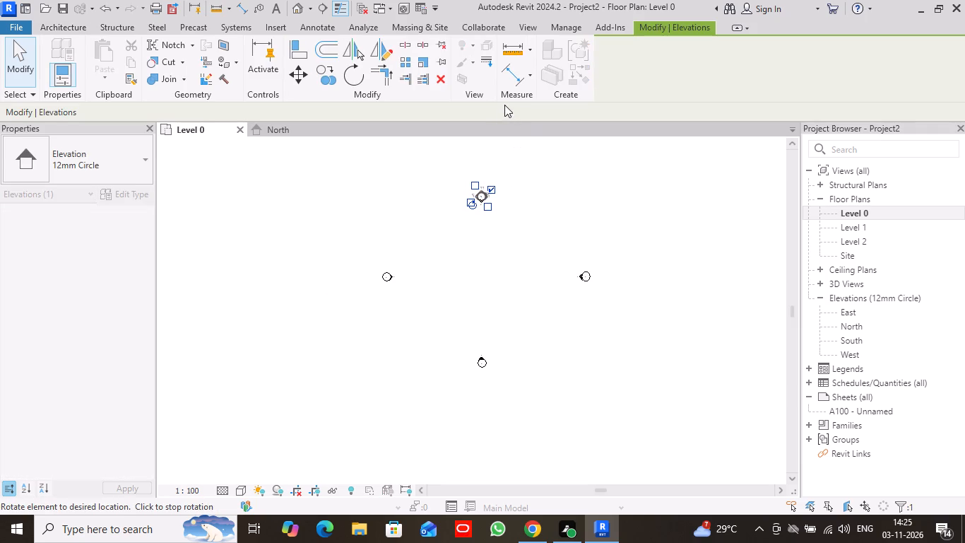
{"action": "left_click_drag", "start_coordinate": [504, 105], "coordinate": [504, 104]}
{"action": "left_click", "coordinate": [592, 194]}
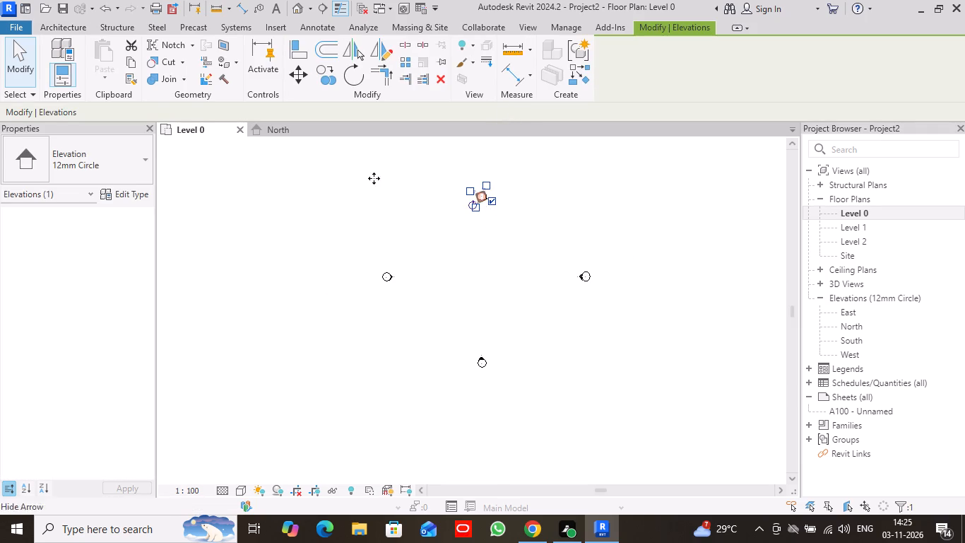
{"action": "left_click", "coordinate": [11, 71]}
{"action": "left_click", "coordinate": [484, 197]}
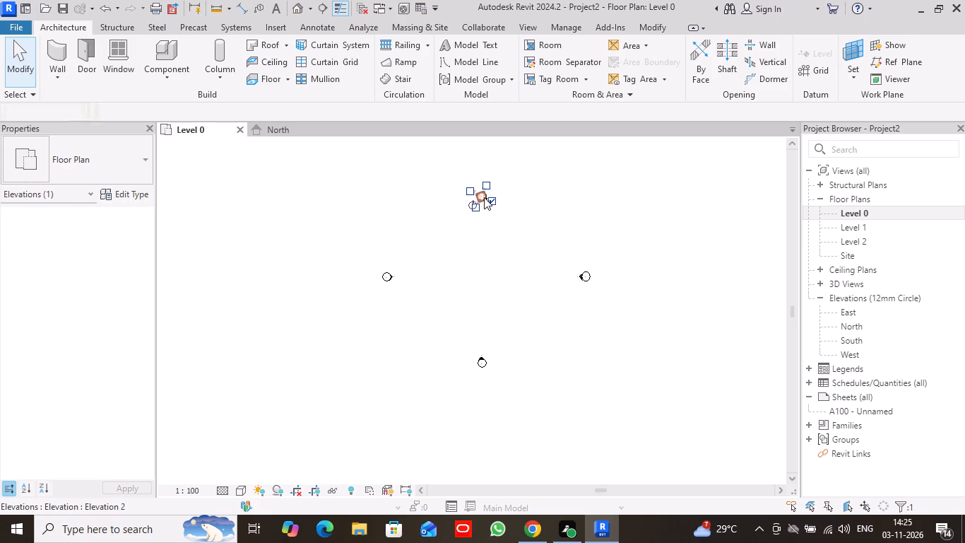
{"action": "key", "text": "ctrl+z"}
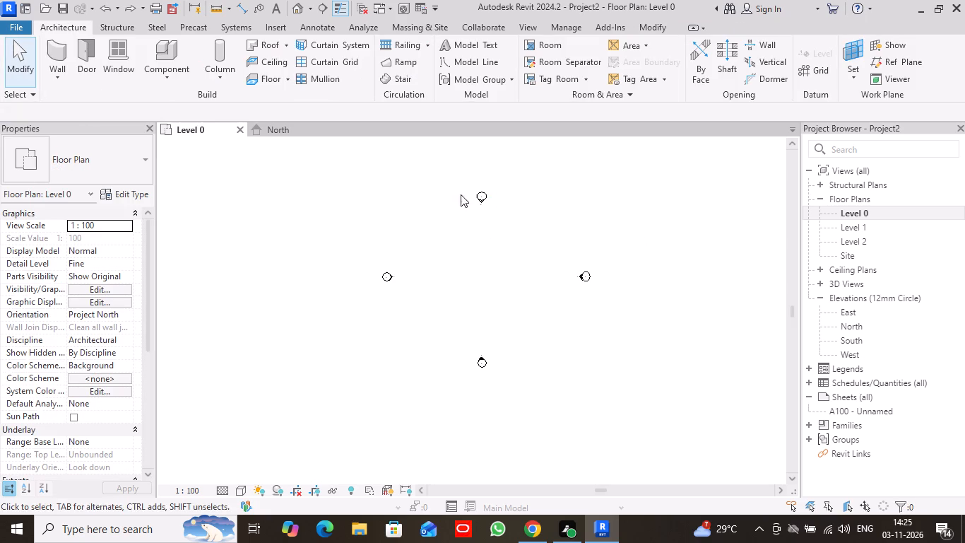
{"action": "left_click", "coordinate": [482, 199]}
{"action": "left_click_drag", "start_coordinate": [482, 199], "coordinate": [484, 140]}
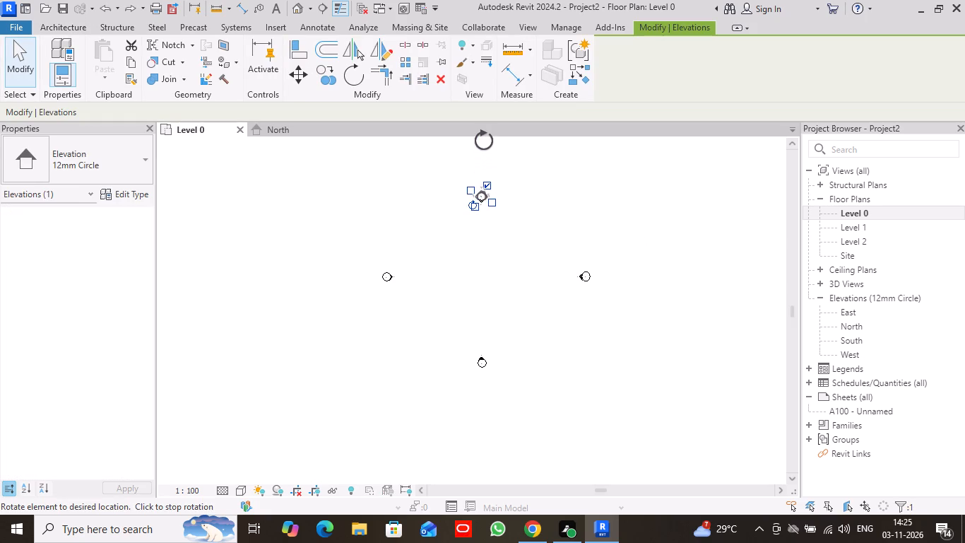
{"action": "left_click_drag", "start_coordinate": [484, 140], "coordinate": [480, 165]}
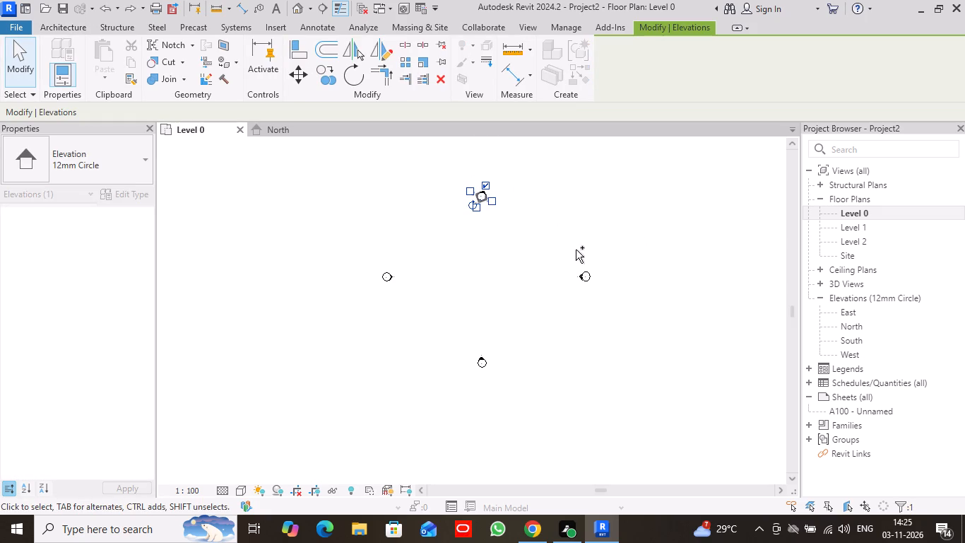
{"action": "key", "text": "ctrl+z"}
Move the east elevation marker outward, away from the plan's centre.
{"action": "scroll", "coordinate": [543, 281], "scroll_direction": "up", "scroll_amount": 5}
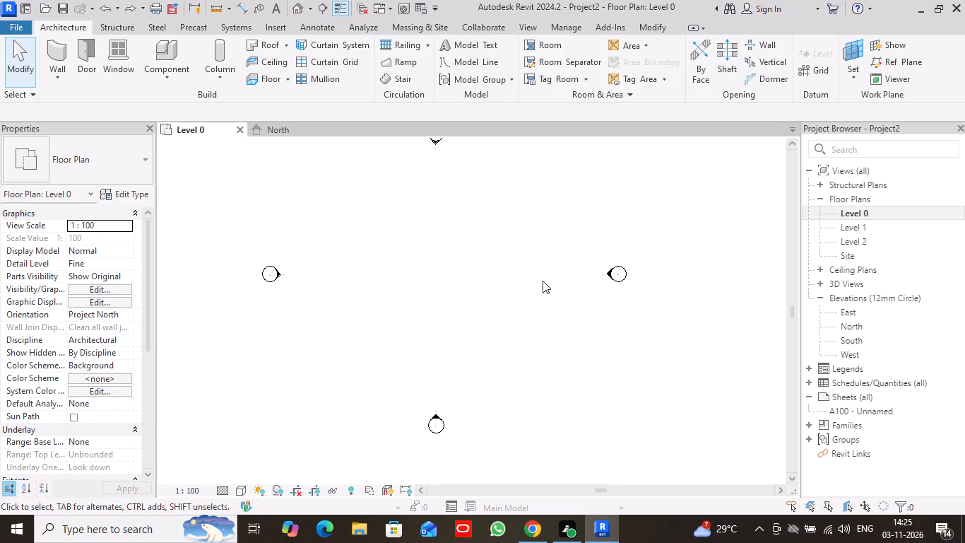
{"action": "left_click", "coordinate": [626, 275]}
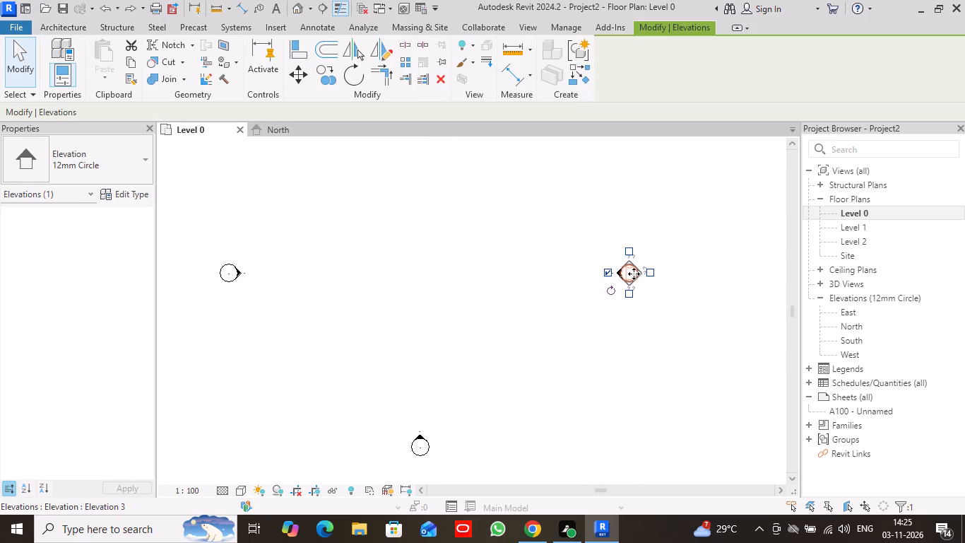
{"action": "left_click_drag", "start_coordinate": [630, 273], "coordinate": [759, 286]}
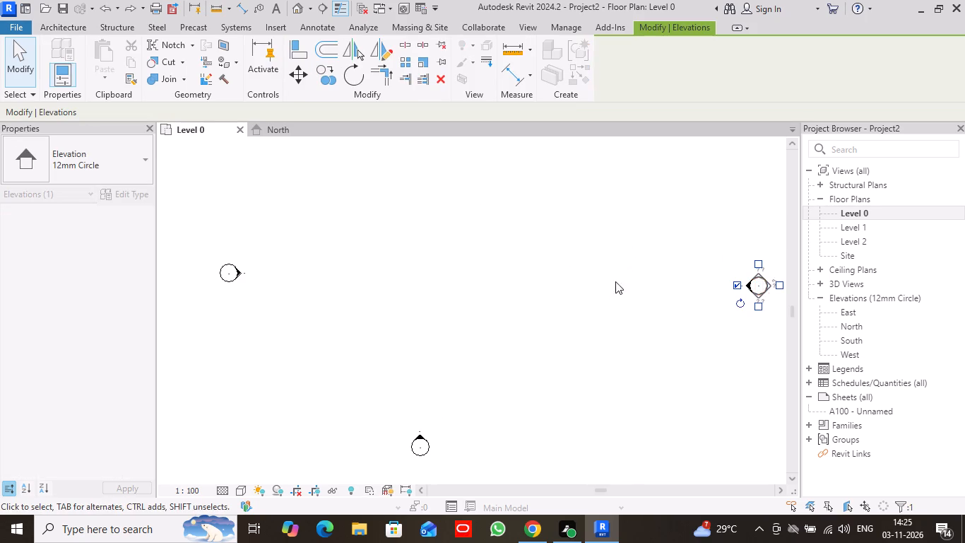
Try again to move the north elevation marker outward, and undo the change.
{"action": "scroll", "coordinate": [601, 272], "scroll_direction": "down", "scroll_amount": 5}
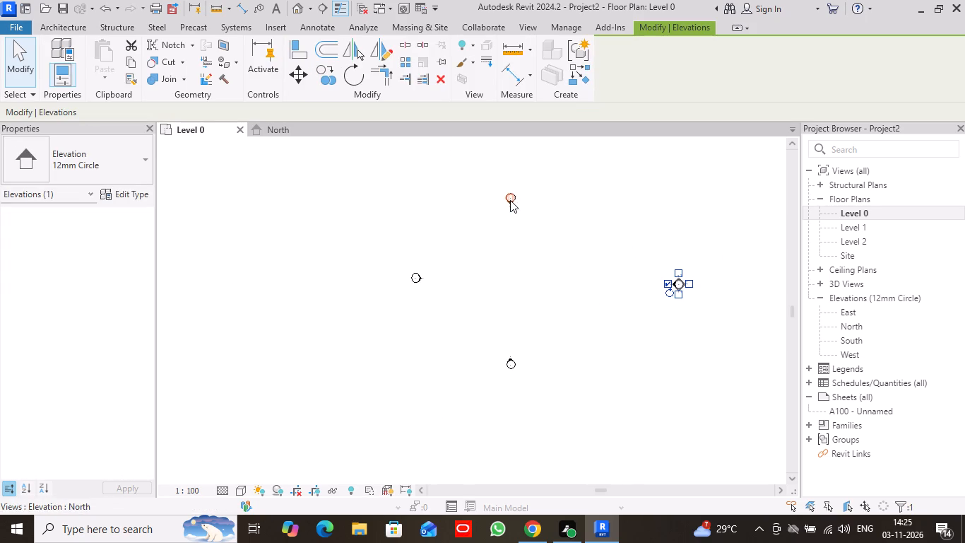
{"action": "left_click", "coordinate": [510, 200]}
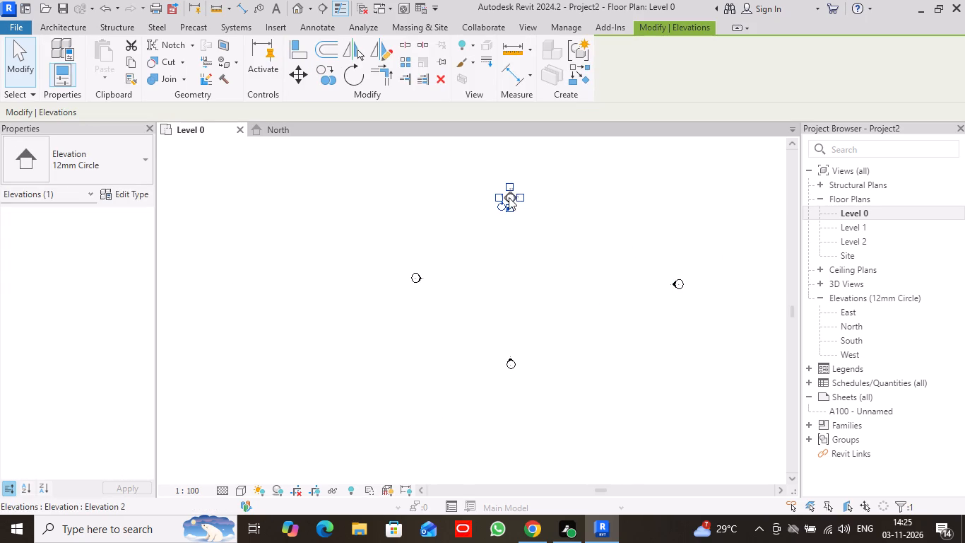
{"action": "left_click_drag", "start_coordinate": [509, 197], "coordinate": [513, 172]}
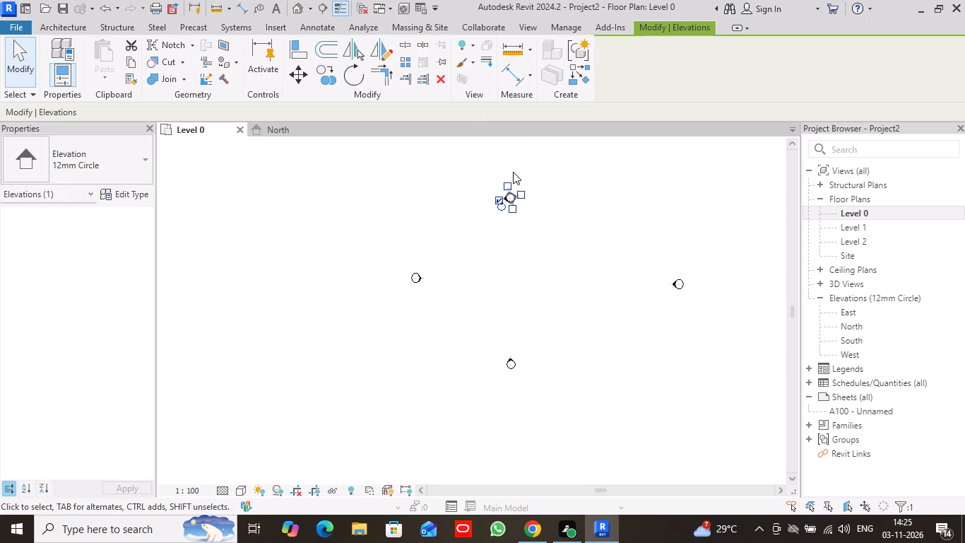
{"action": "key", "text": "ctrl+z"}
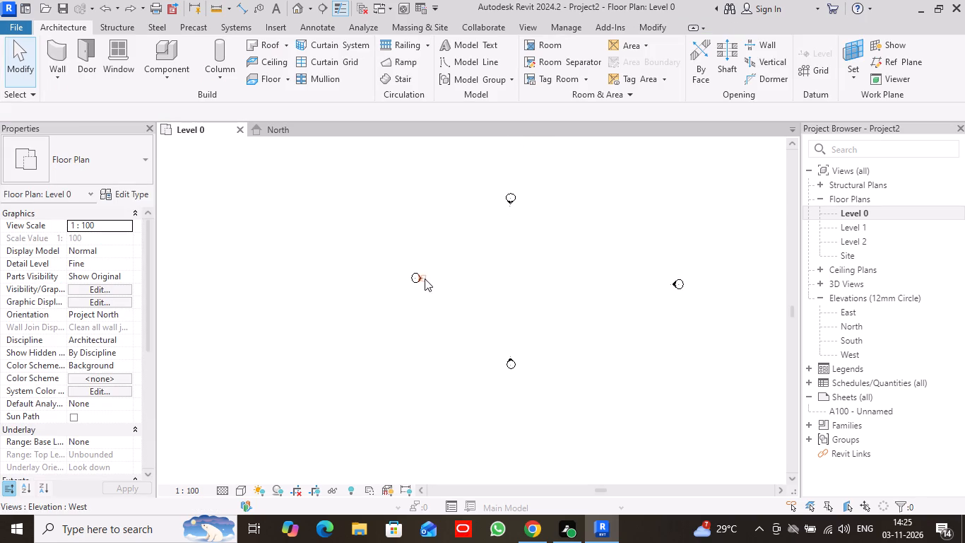
Move the west elevation marker outward, well away from the plan's centre.
{"action": "left_click", "coordinate": [413, 278]}
{"action": "left_click_drag", "start_coordinate": [413, 278], "coordinate": [359, 270]}
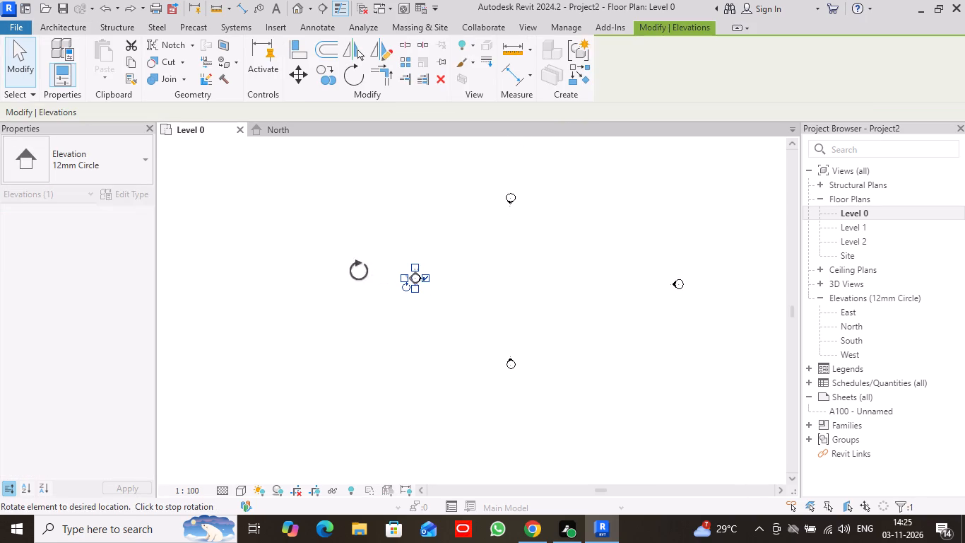
{"action": "left_click_drag", "start_coordinate": [359, 270], "coordinate": [230, 255]}
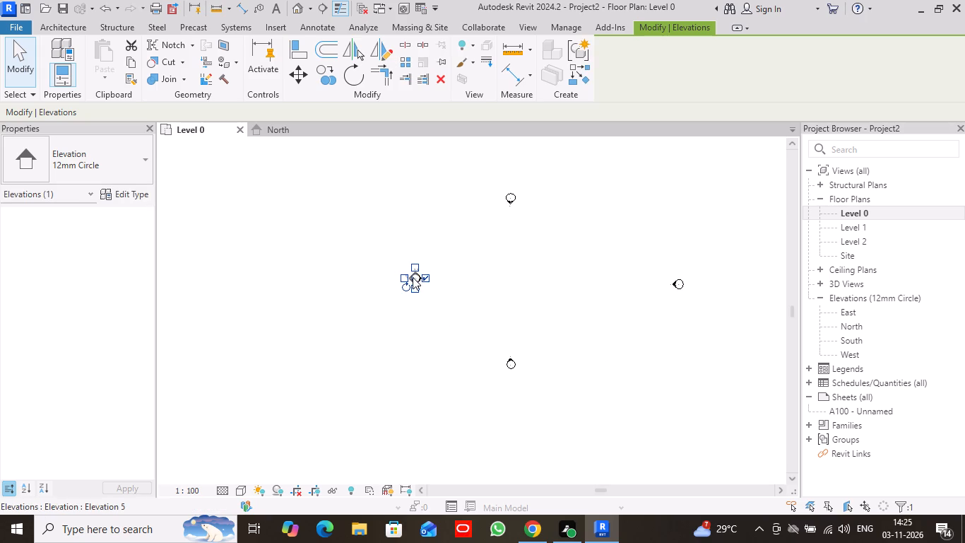
{"action": "left_click_drag", "start_coordinate": [422, 273], "coordinate": [225, 257]}
Move the north elevation marker outward, well away from the plan's centre.
{"action": "middle_click_drag", "start_coordinate": [549, 244], "coordinate": [519, 380]}
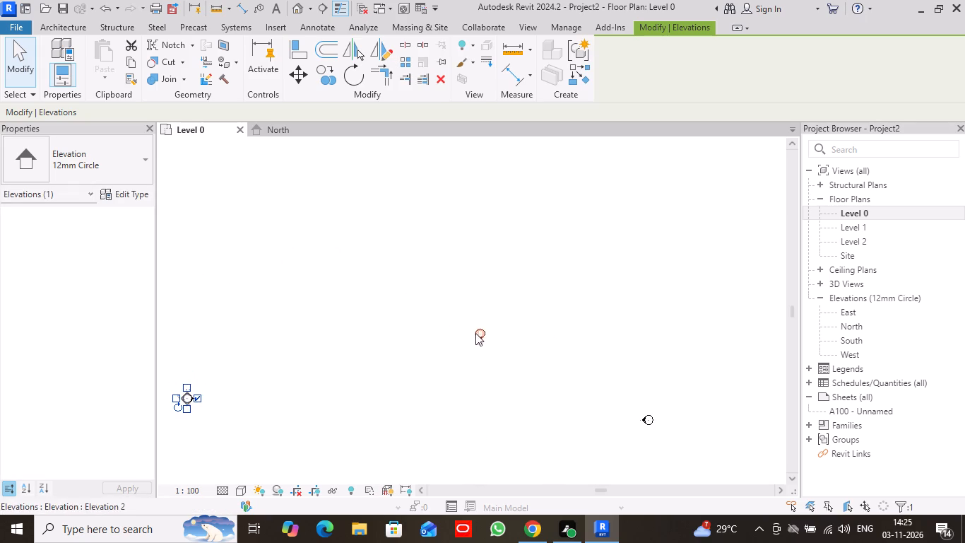
{"action": "left_click", "coordinate": [477, 331]}
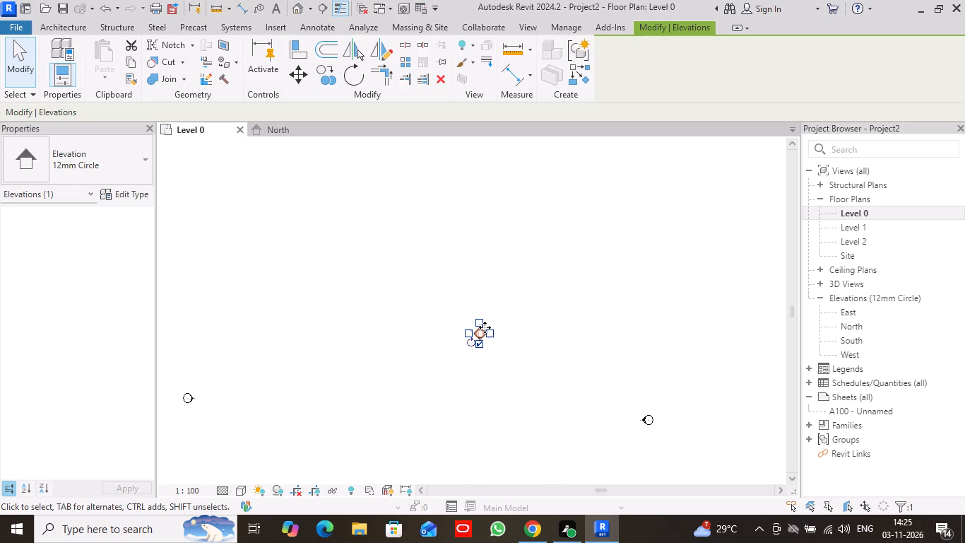
{"action": "left_click_drag", "start_coordinate": [485, 327], "coordinate": [492, 165]}
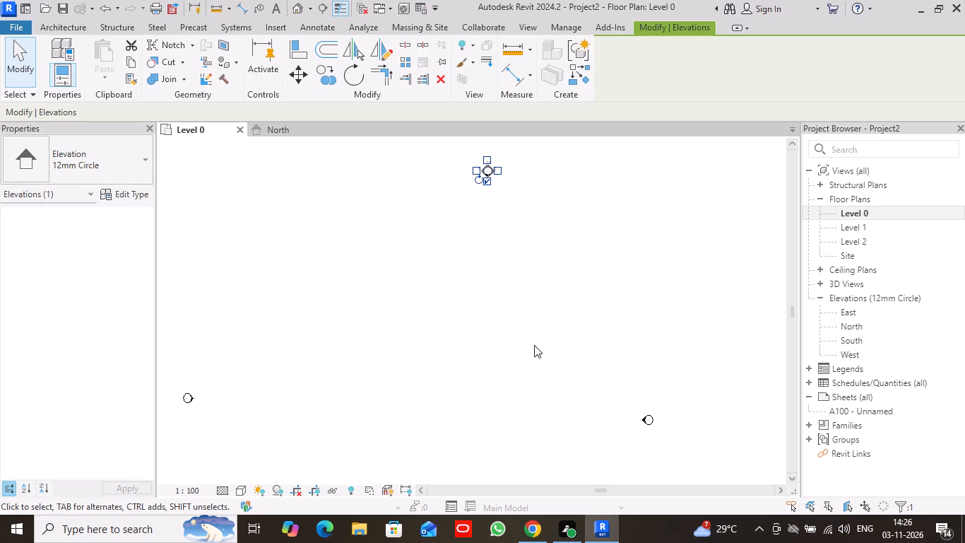
Move the east elevation marker farther outward to enlarge the drawing area between the markers.
{"action": "scroll", "coordinate": [535, 346], "scroll_direction": "down", "scroll_amount": 4}
{"action": "left_click", "coordinate": [603, 392]}
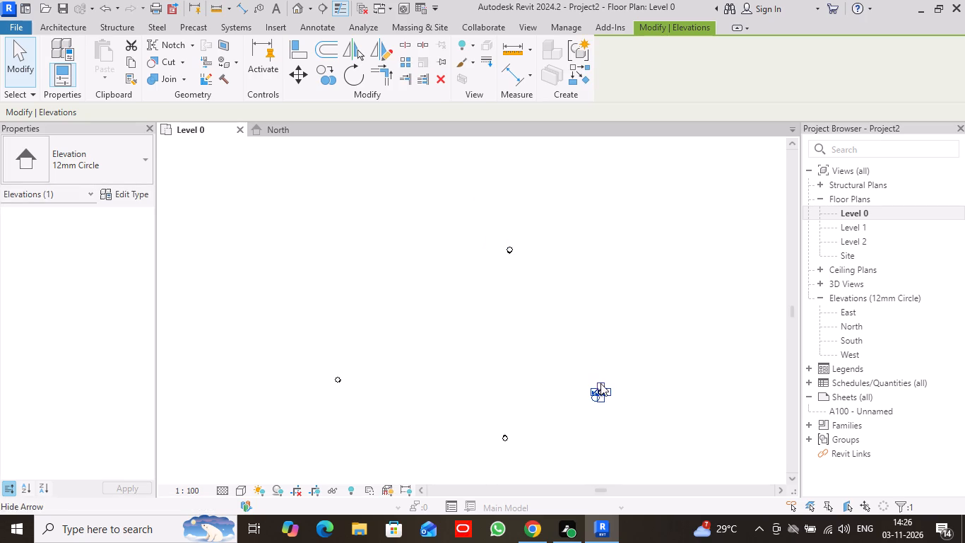
{"action": "scroll", "coordinate": [607, 395], "scroll_direction": "up", "scroll_amount": 9}
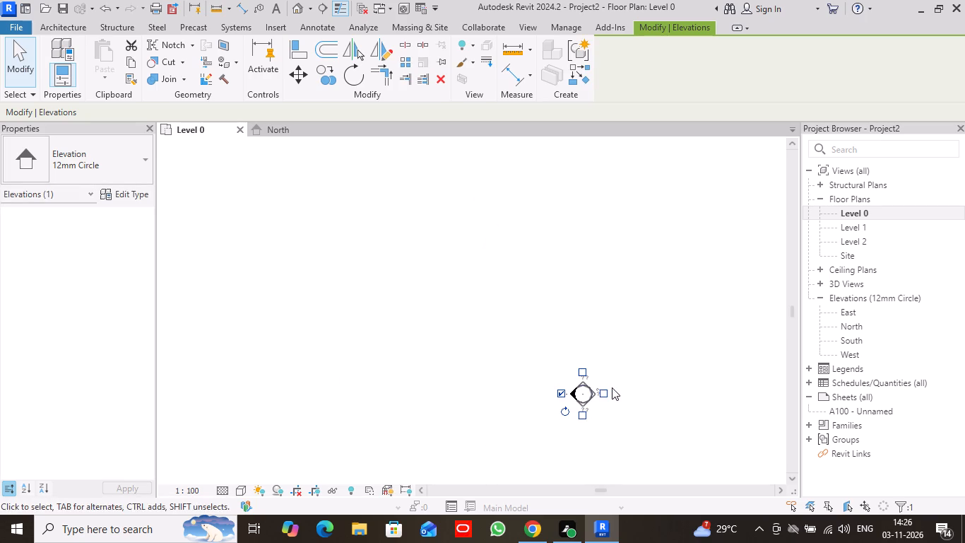
{"action": "left_click_drag", "start_coordinate": [585, 400], "coordinate": [618, 404]}
{"action": "left_click_drag", "start_coordinate": [618, 404], "coordinate": [738, 403]}
Move the south elevation marker outward, well away from the plan's centre.
{"action": "scroll", "coordinate": [545, 368], "scroll_direction": "down", "scroll_amount": 5}
{"action": "middle_click_drag", "start_coordinate": [535, 389], "coordinate": [573, 296]}
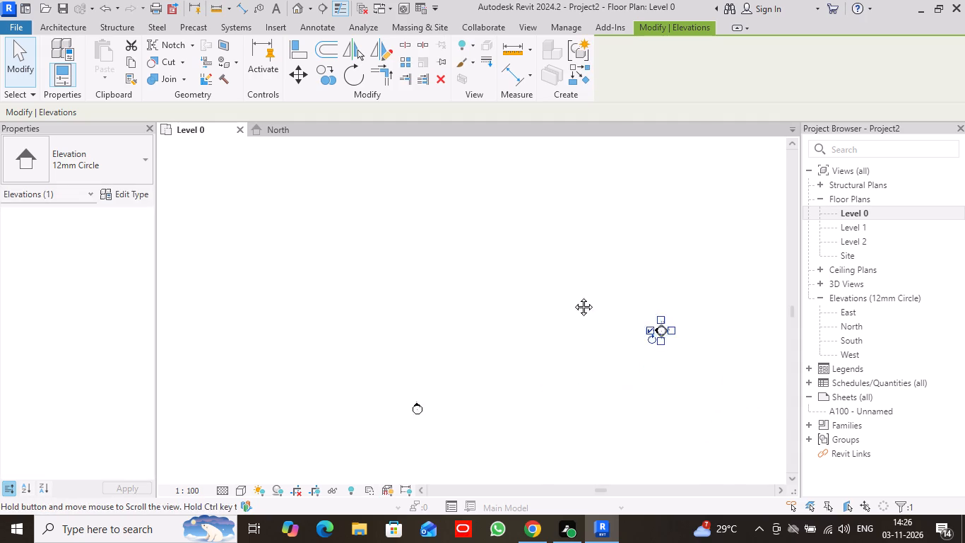
{"action": "middle_click_drag", "start_coordinate": [573, 296], "coordinate": [592, 259]}
{"action": "left_click", "coordinate": [451, 334]}
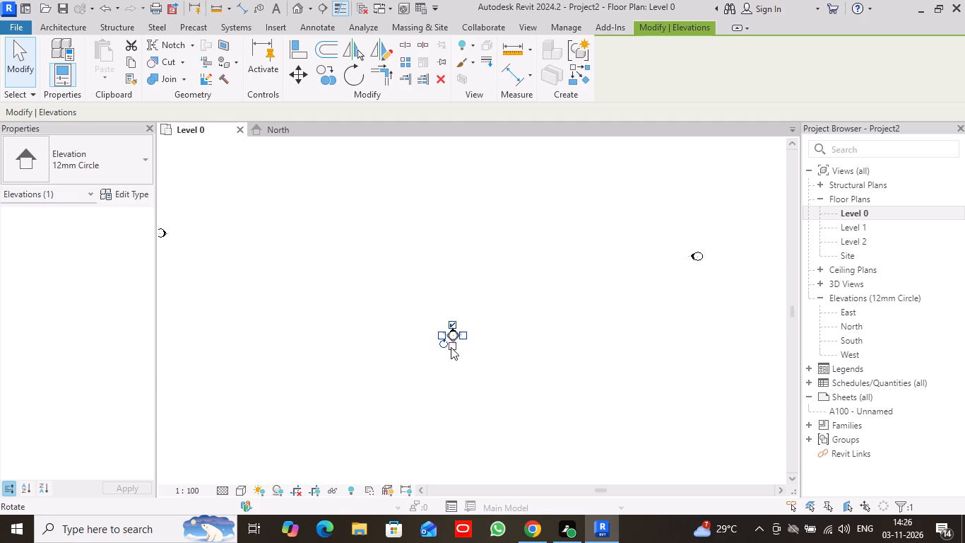
{"action": "left_click_drag", "start_coordinate": [454, 331], "coordinate": [449, 440]}
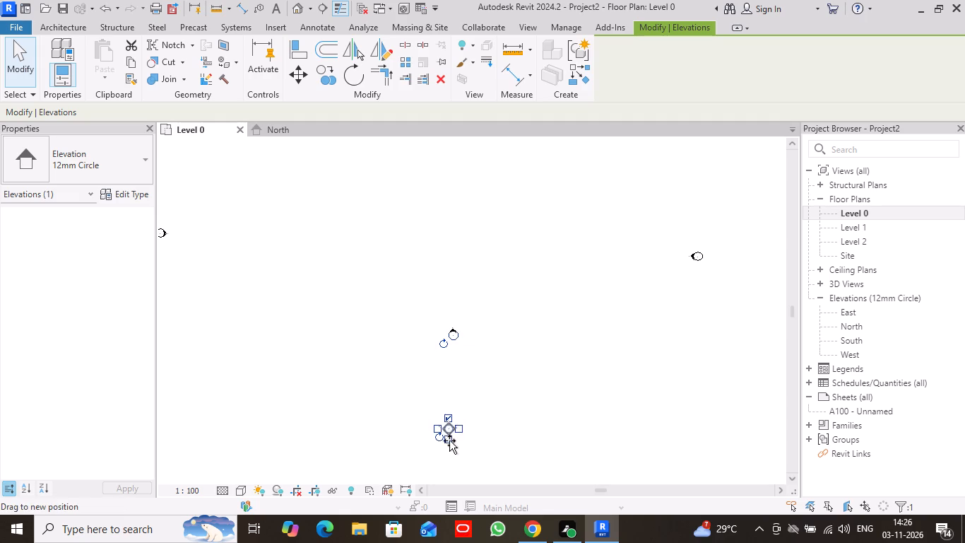
{"action": "left_click_drag", "start_coordinate": [449, 440], "coordinate": [449, 443]}
Start an architectural wall on the Level 0 plan and look through the available wall types.
{"action": "scroll", "coordinate": [493, 371], "scroll_direction": "down", "scroll_amount": 5}
{"action": "middle_click_drag", "start_coordinate": [494, 291], "coordinate": [507, 354]}
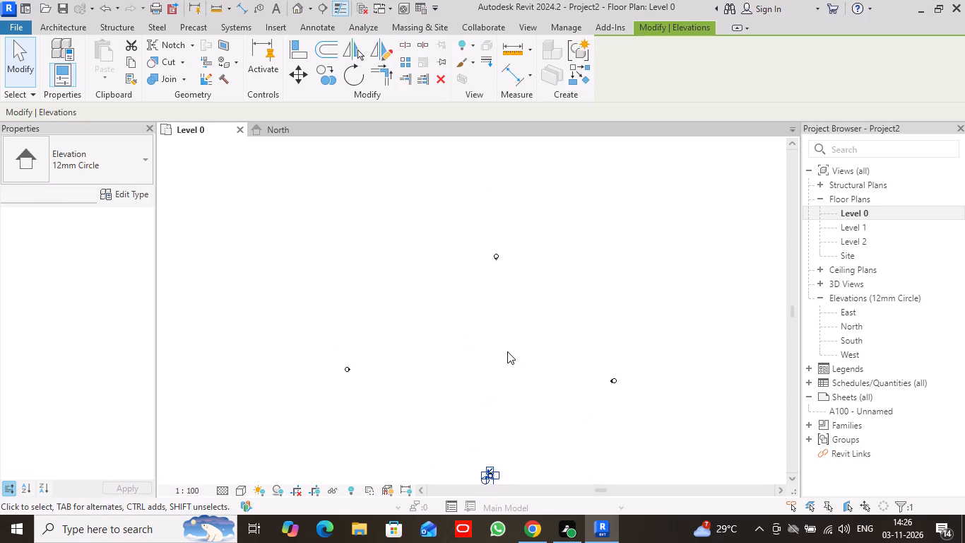
{"action": "scroll", "coordinate": [507, 351], "scroll_direction": "up", "scroll_amount": 9}
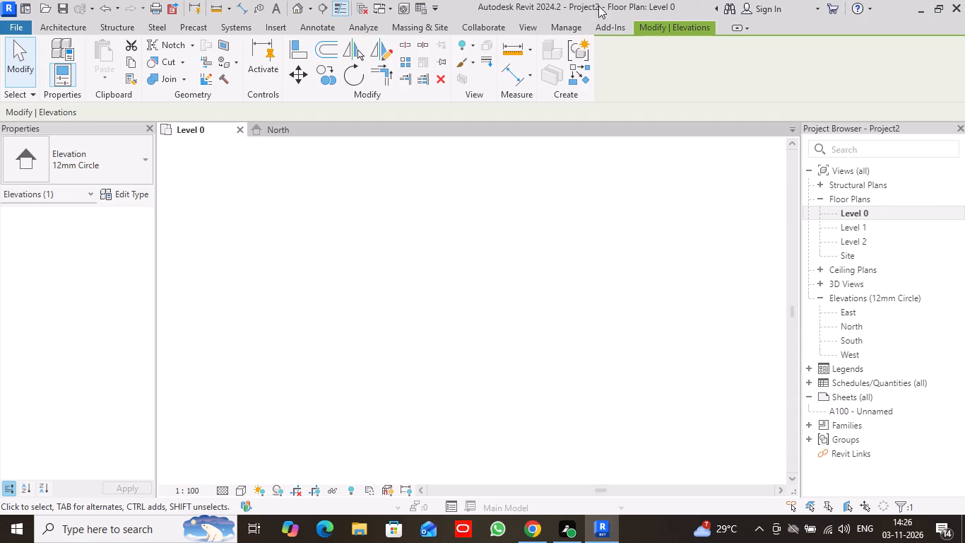
{"action": "left_click", "coordinate": [49, 28]}
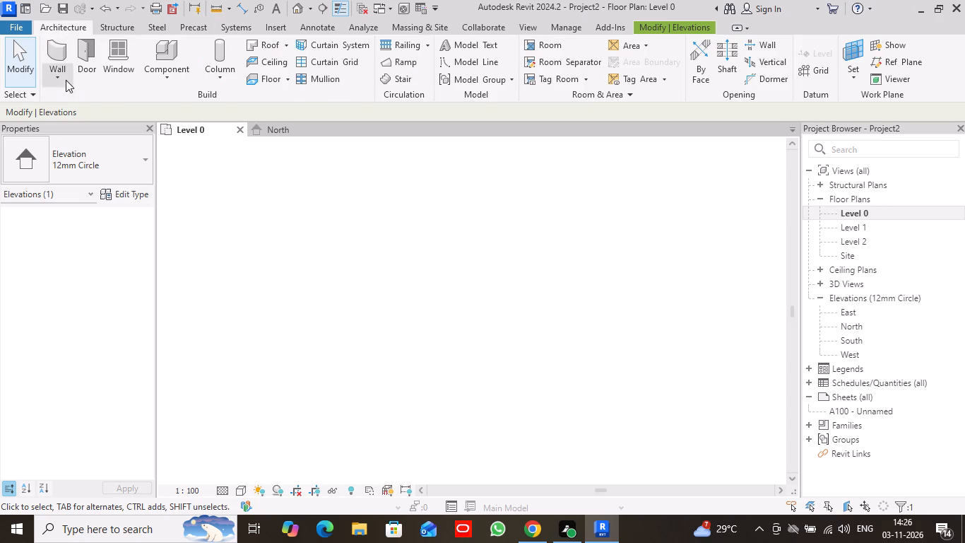
{"action": "left_click", "coordinate": [66, 80]}
{"action": "left_click", "coordinate": [109, 110]}
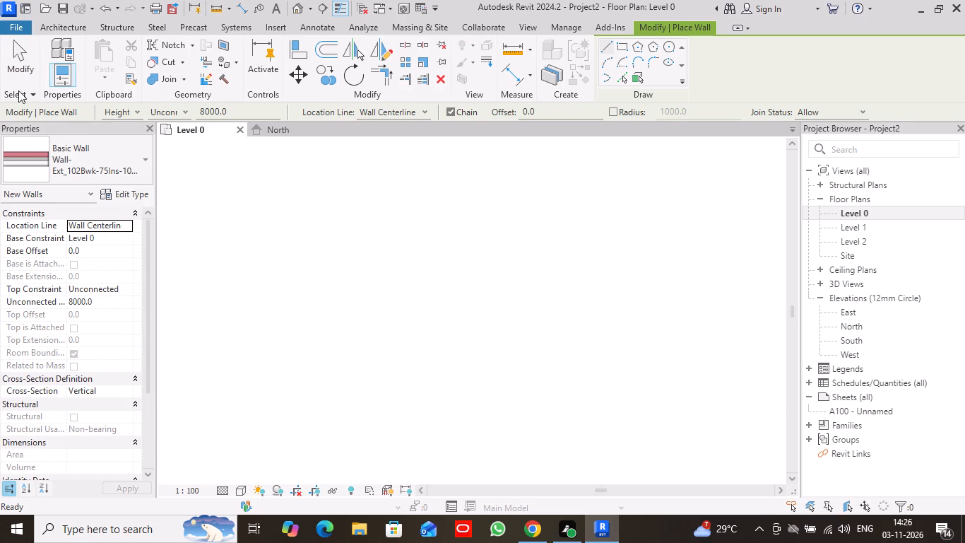
{"action": "left_click", "coordinate": [142, 156]}
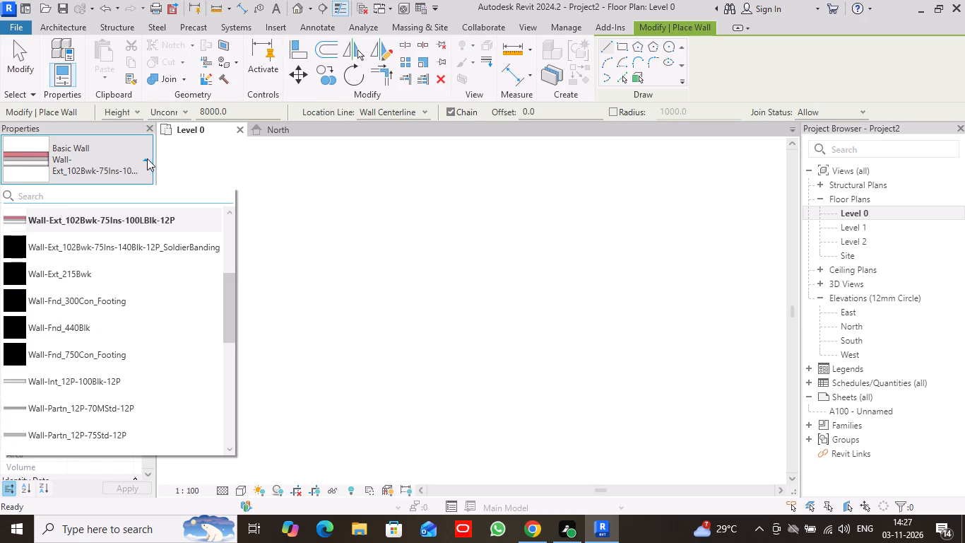
{"action": "scroll", "coordinate": [117, 313], "scroll_direction": "down", "scroll_amount": 4}
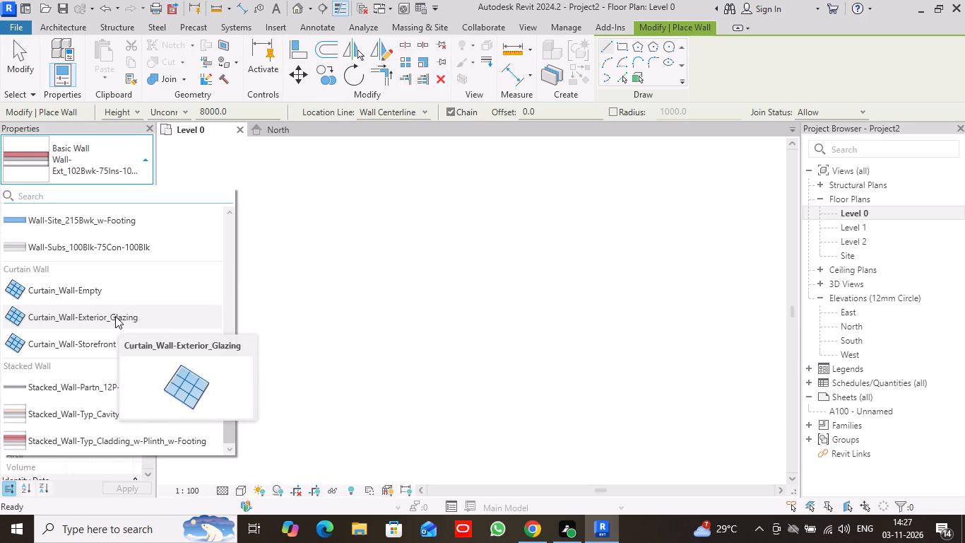
{"action": "scroll", "coordinate": [115, 316], "scroll_direction": "down", "scroll_amount": 6}
{"action": "scroll", "coordinate": [115, 316], "scroll_direction": "up", "scroll_amount": 13}
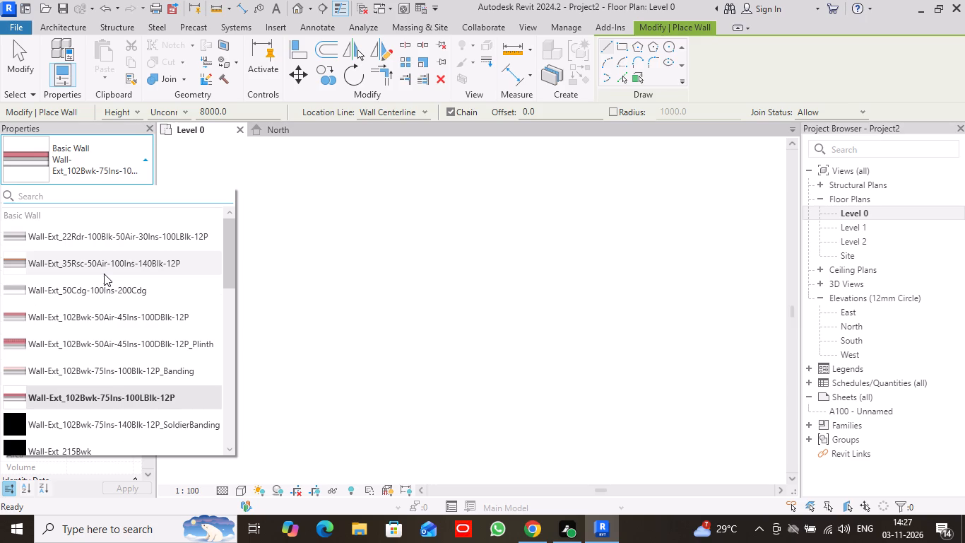
{"action": "left_click", "coordinate": [188, 167]}
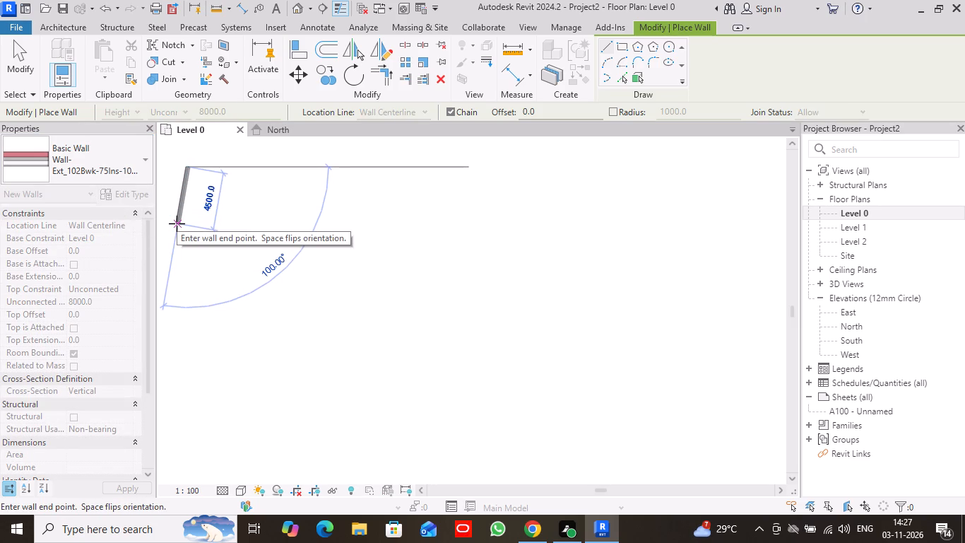
{"action": "key", "text": "Escape"}
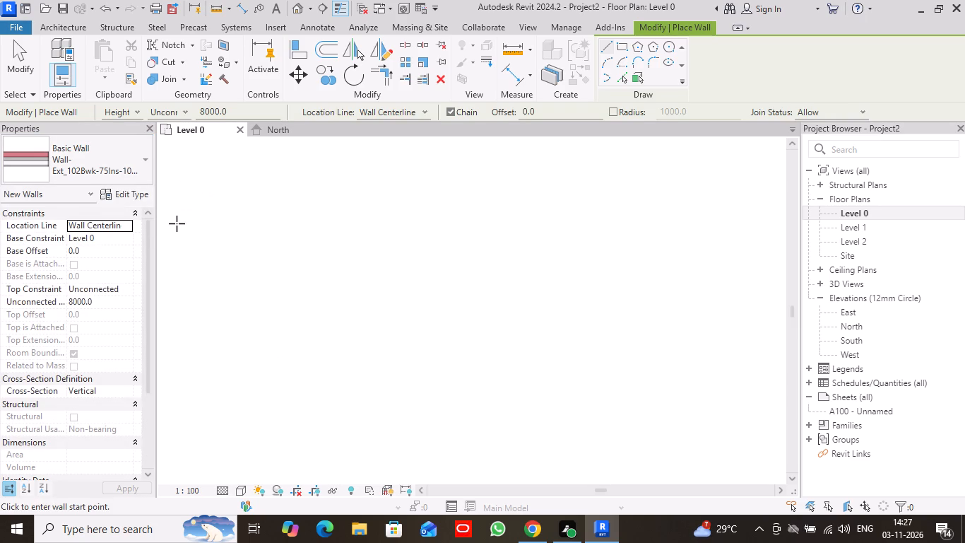
Duplicate the basic wall type Wall-Ext_102Bwk-75Ins-100LBlk-12P under the name new 300mm.
{"action": "left_click", "coordinate": [130, 194]}
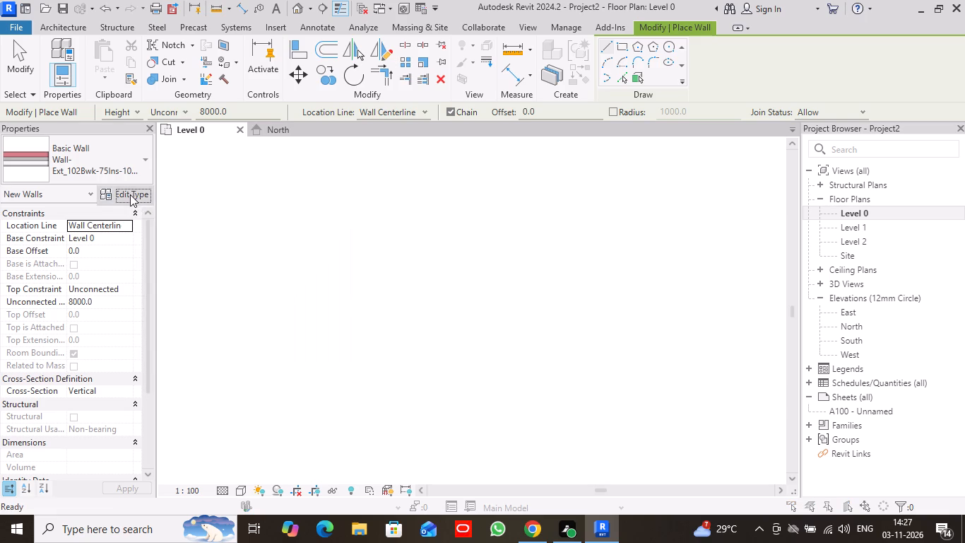
{"action": "left_click", "coordinate": [911, 82]}
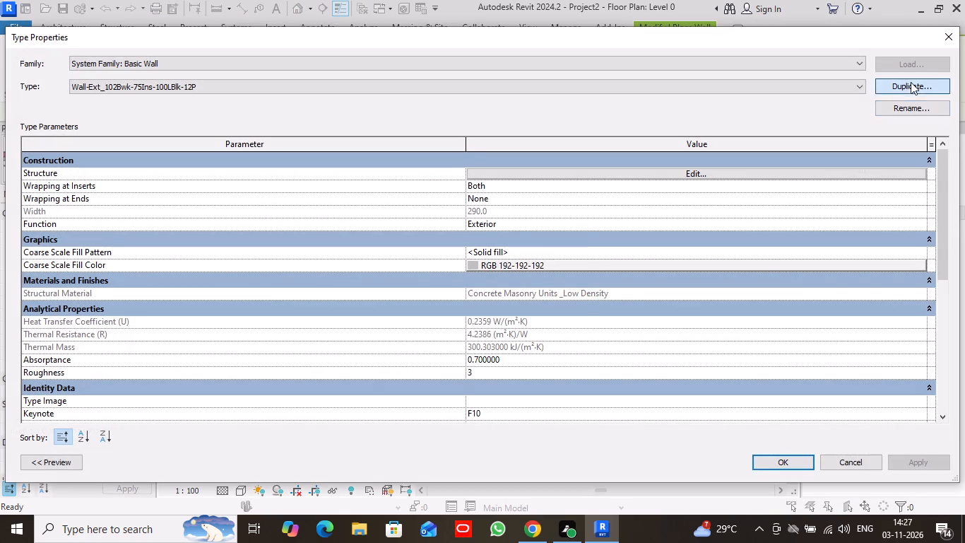
{"action": "key", "text": "BackSpace"}
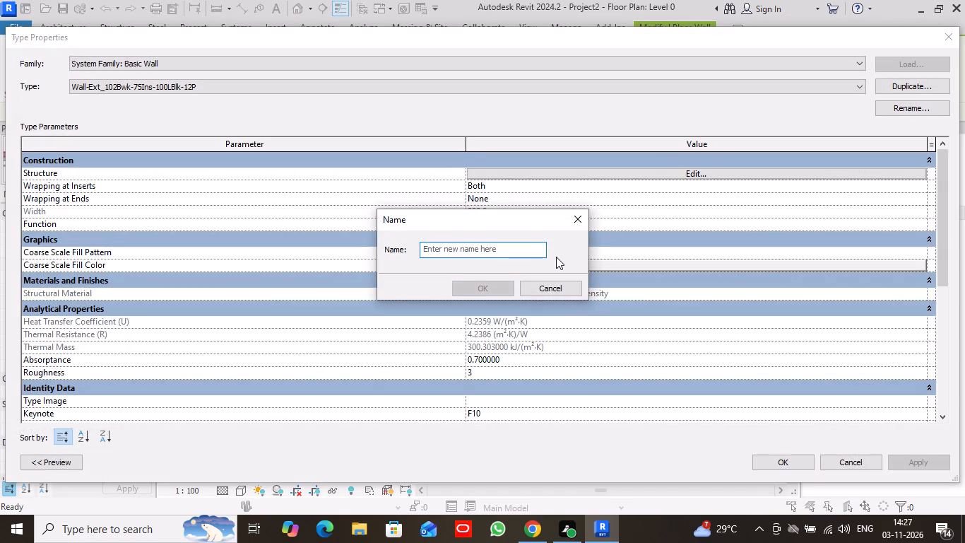
{"action": "type", "text": "new 3"}
{"action": "type", "text": "00"}
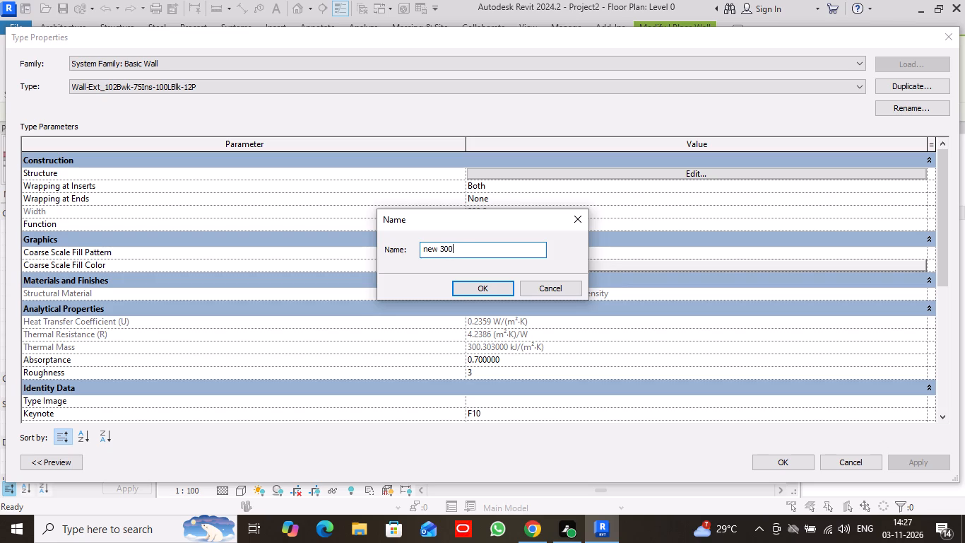
{"action": "type", "text": "mm"}
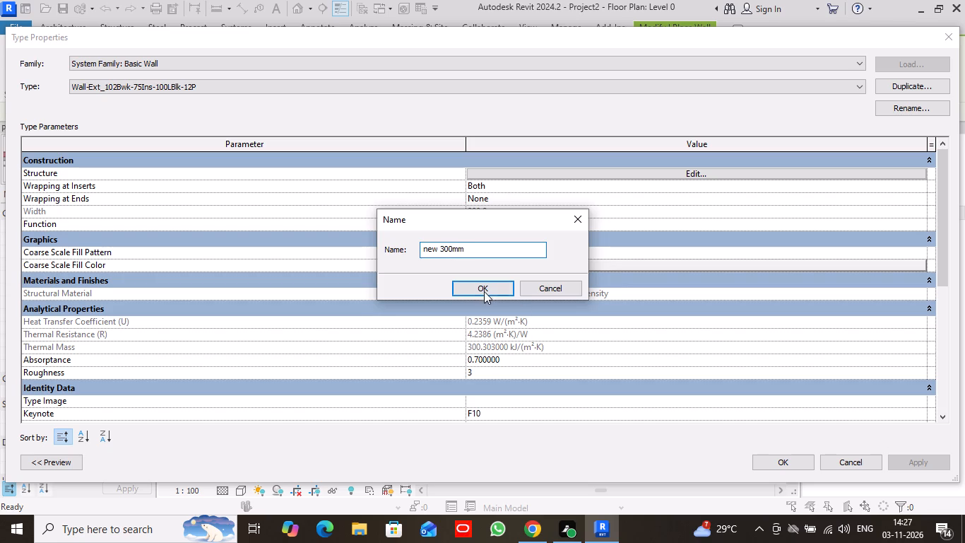
{"action": "left_click", "coordinate": [485, 286]}
{"action": "left_click", "coordinate": [799, 463]}
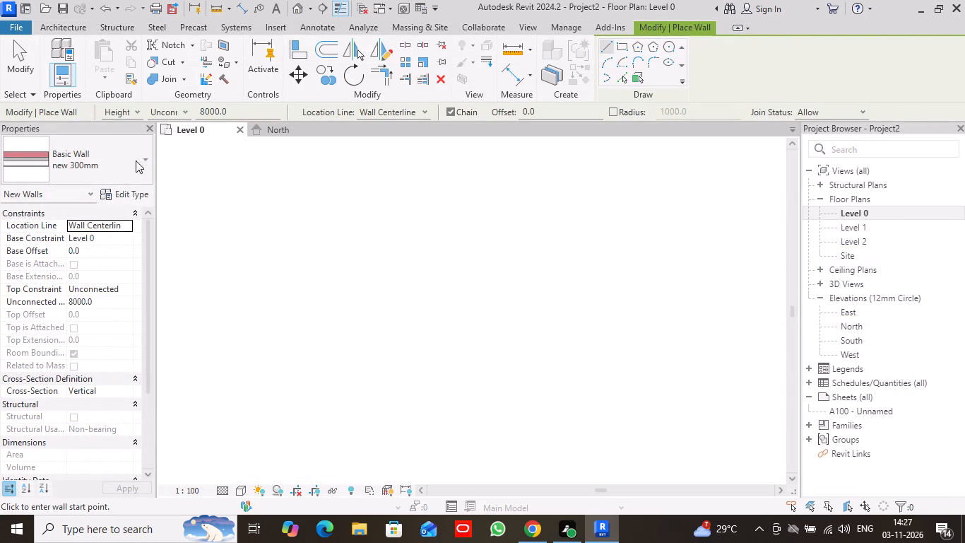
{"action": "left_click", "coordinate": [148, 161]}
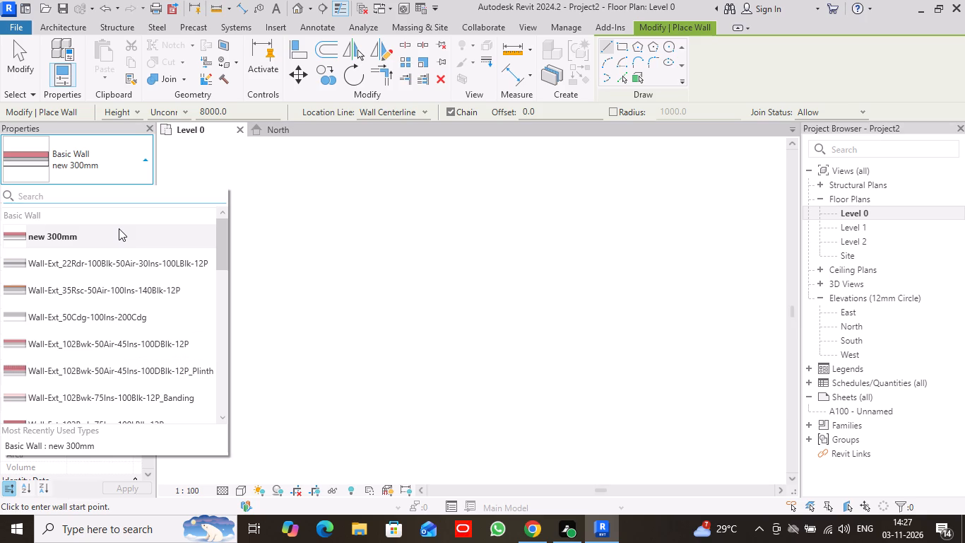
{"action": "left_click", "coordinate": [27, 66]}
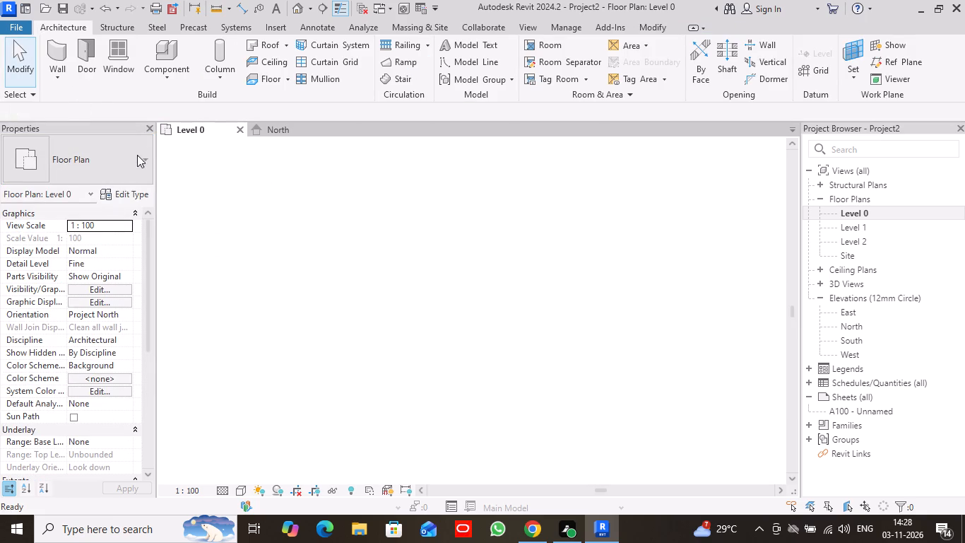
Draw a rectangle of new 300mm walls, about 10100 by 11000 mm, with the top constraint up to Level 1.
{"action": "left_click", "coordinate": [59, 77]}
{"action": "left_click", "coordinate": [118, 107]}
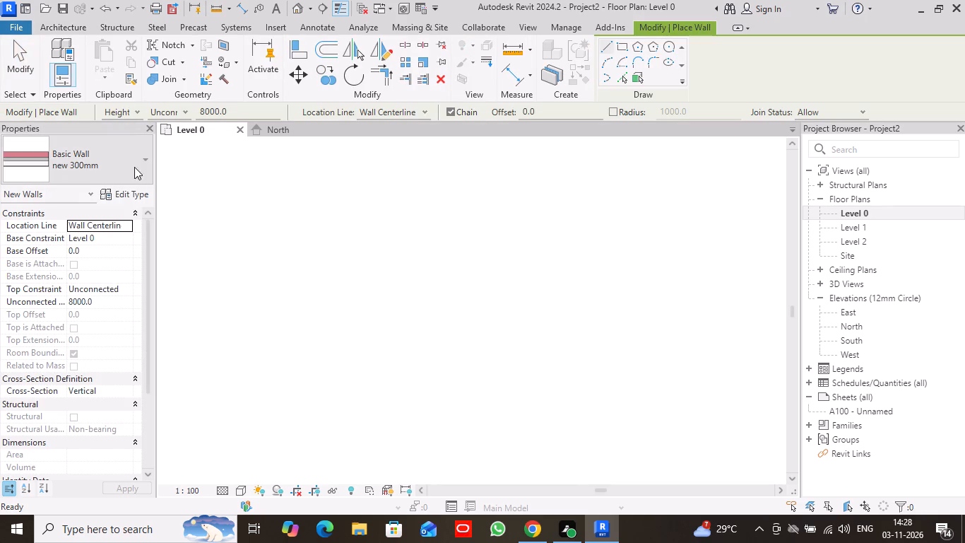
{"action": "left_click", "coordinate": [107, 237]}
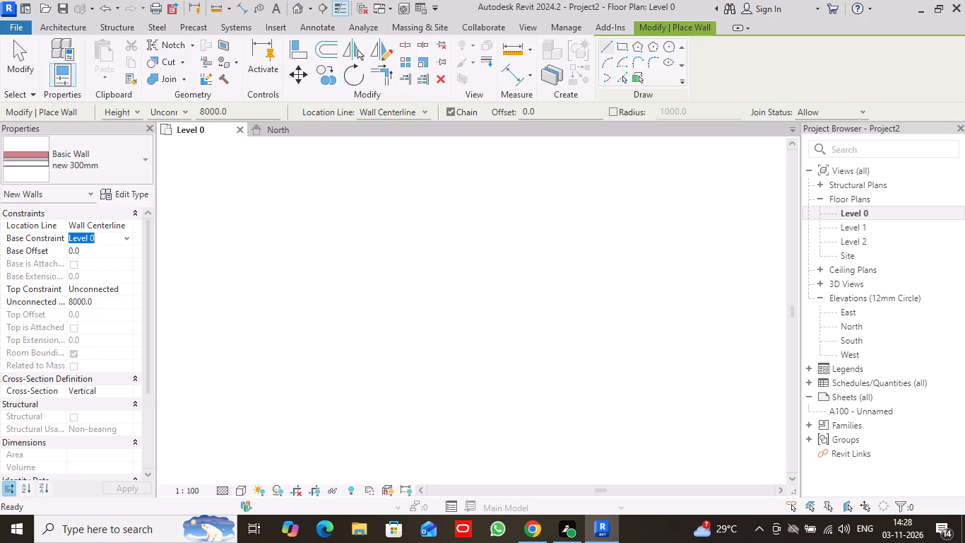
{"action": "left_click", "coordinate": [116, 289]}
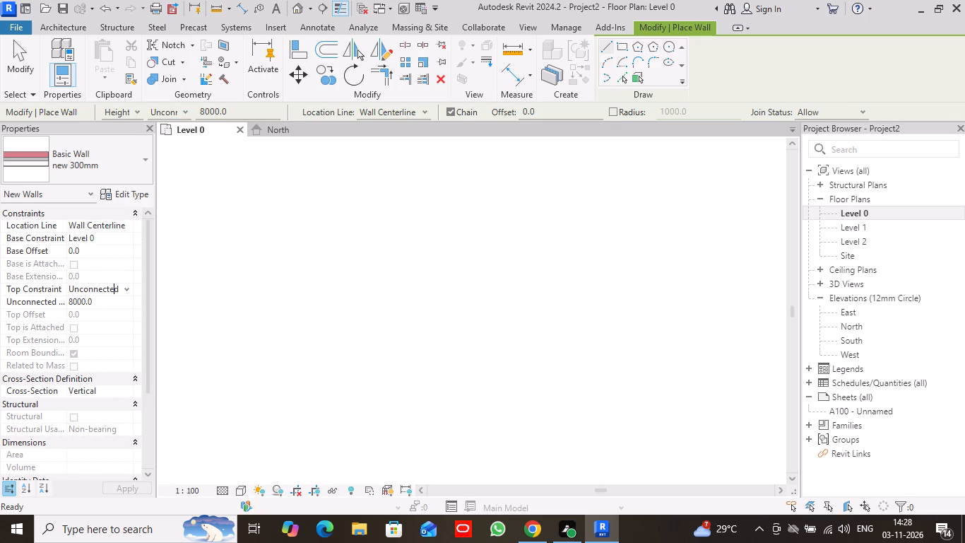
{"action": "left_click", "coordinate": [126, 286]}
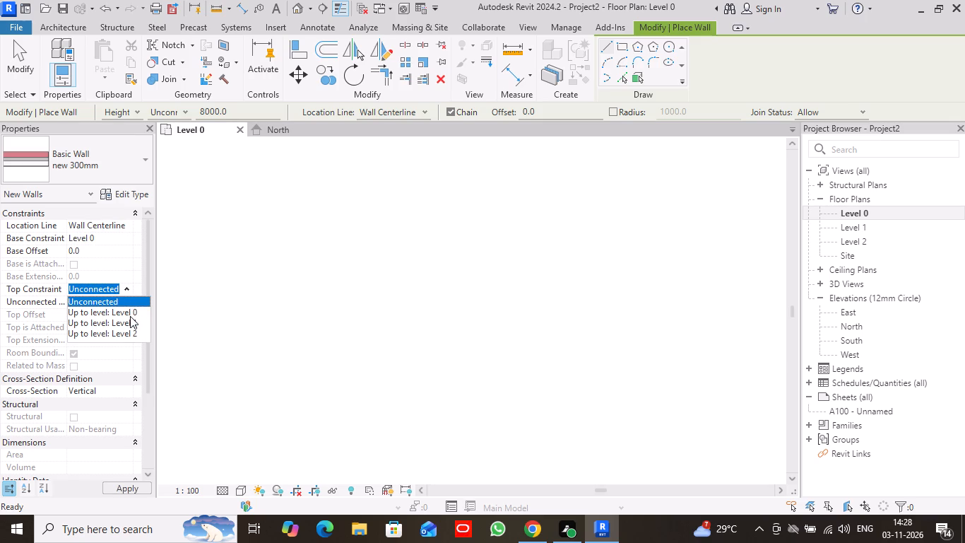
{"action": "left_click", "coordinate": [131, 320]}
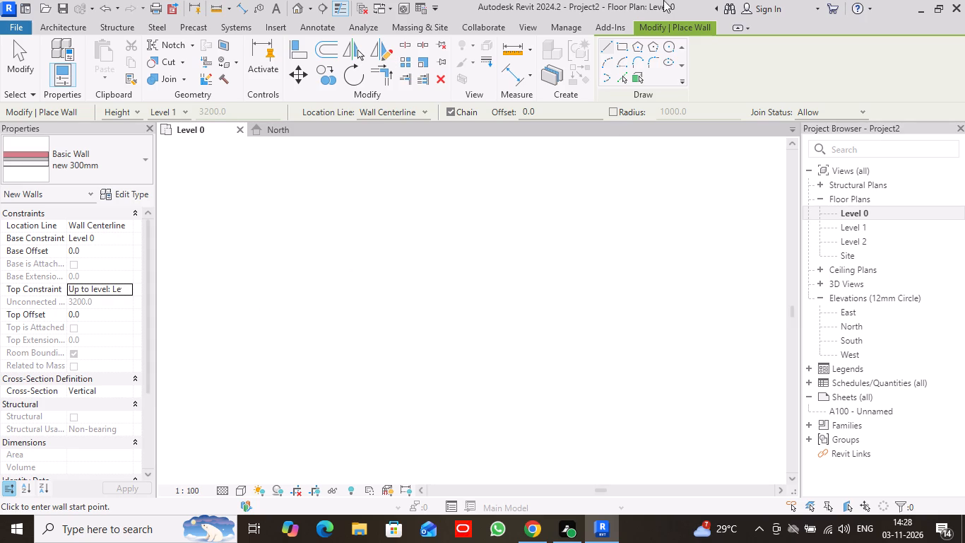
{"action": "left_click", "coordinate": [620, 45]}
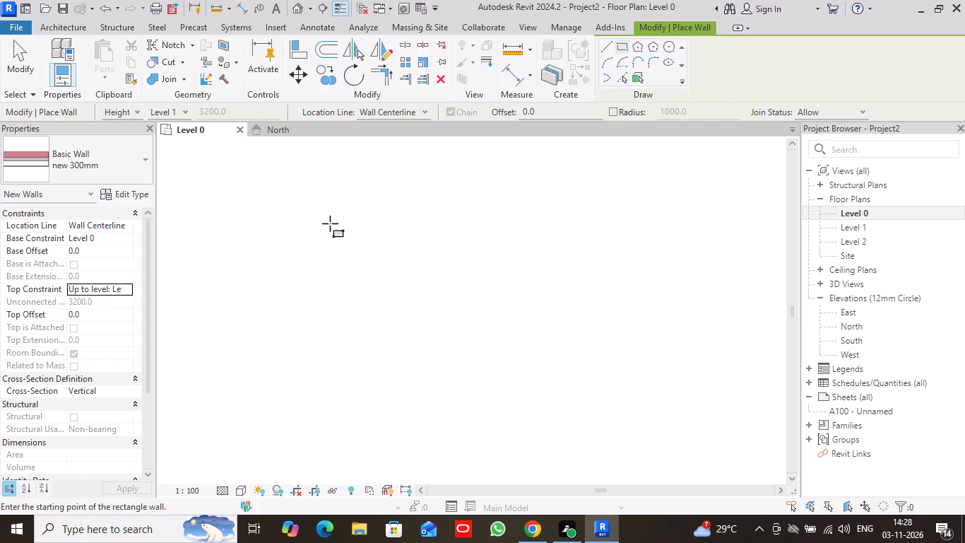
{"action": "left_click", "coordinate": [373, 207]}
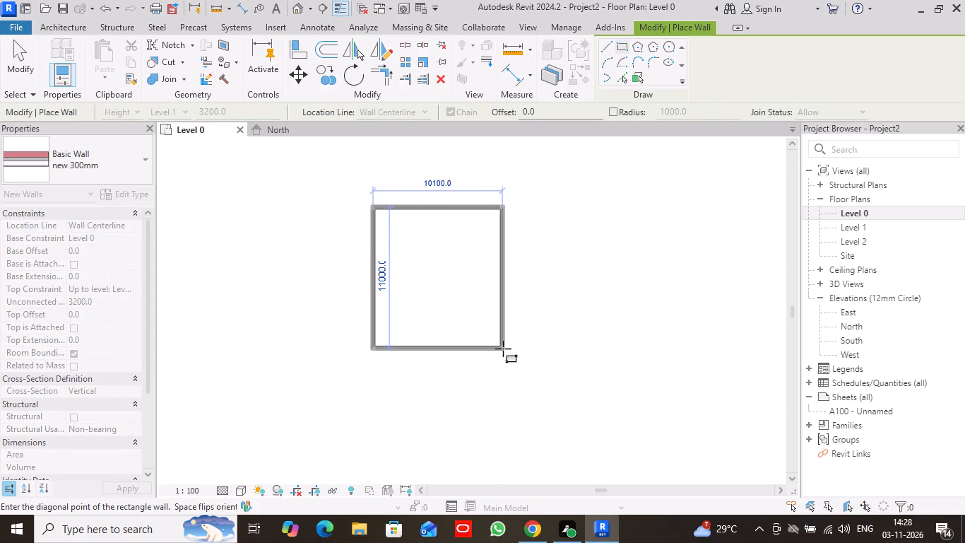
{"action": "left_click", "coordinate": [503, 349]}
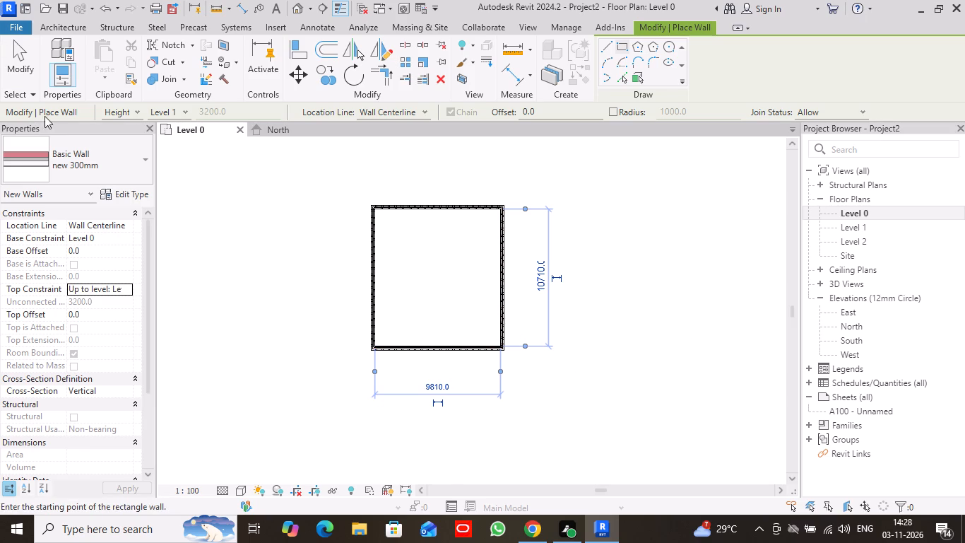
{"action": "key", "text": "Escape"}
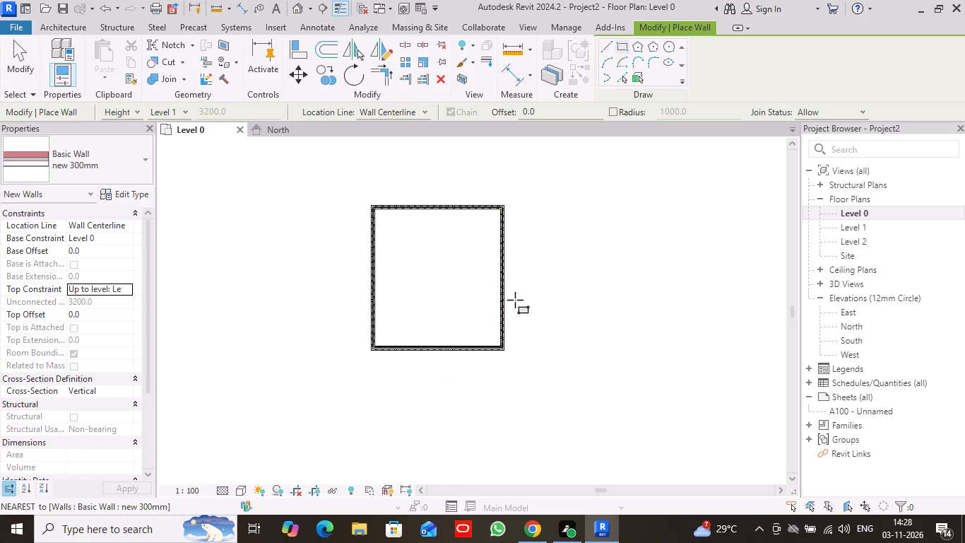
{"action": "left_click", "coordinate": [8, 56]}
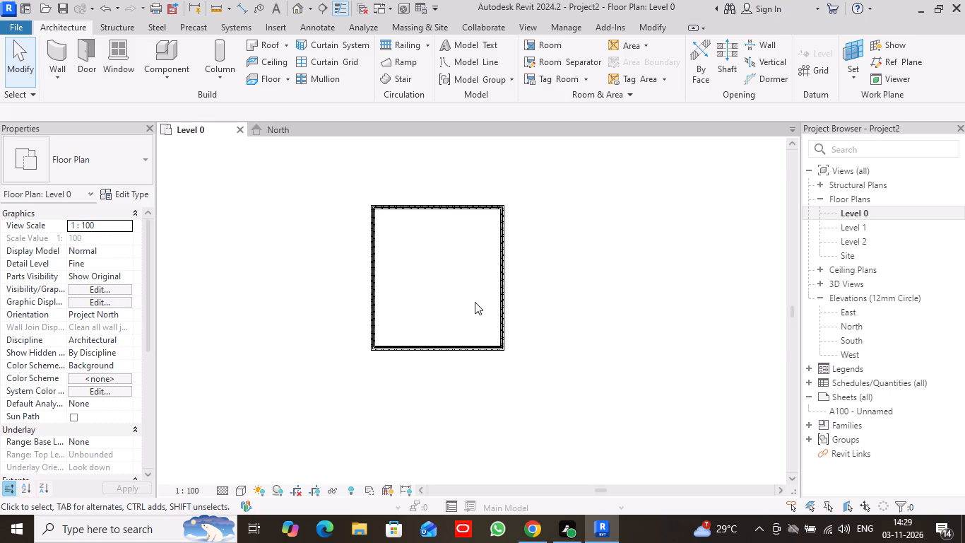
Set the clear distance between the west and east walls to 6000 mm by moving the east wall.
{"action": "scroll", "coordinate": [475, 302], "scroll_direction": "down", "scroll_amount": 3}
{"action": "scroll", "coordinate": [477, 303], "scroll_direction": "up", "scroll_amount": 2}
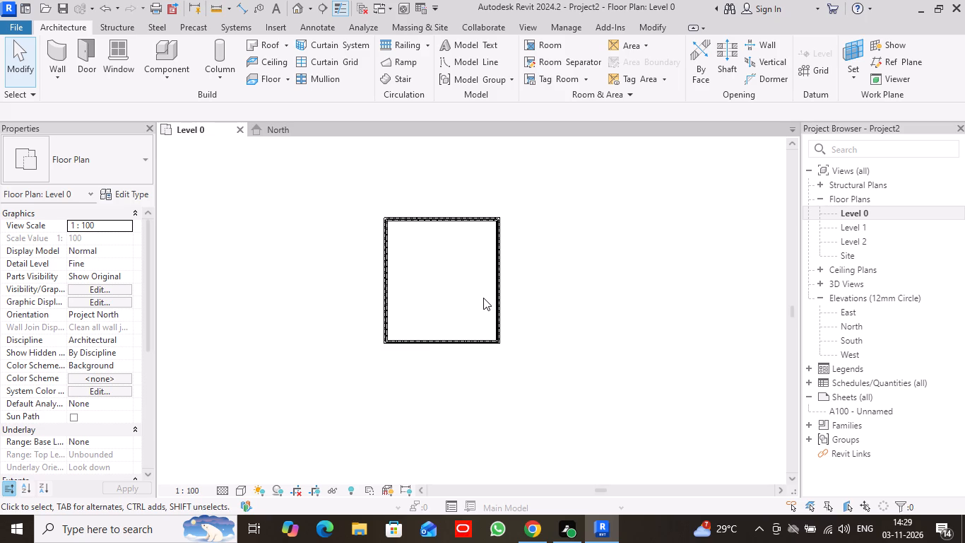
{"action": "left_click", "coordinate": [434, 216]}
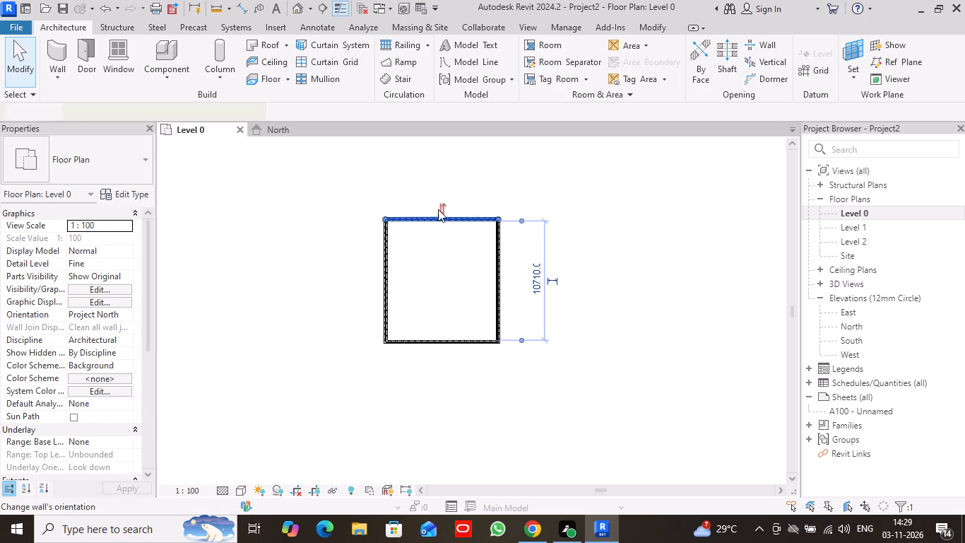
{"action": "left_click", "coordinate": [497, 262]}
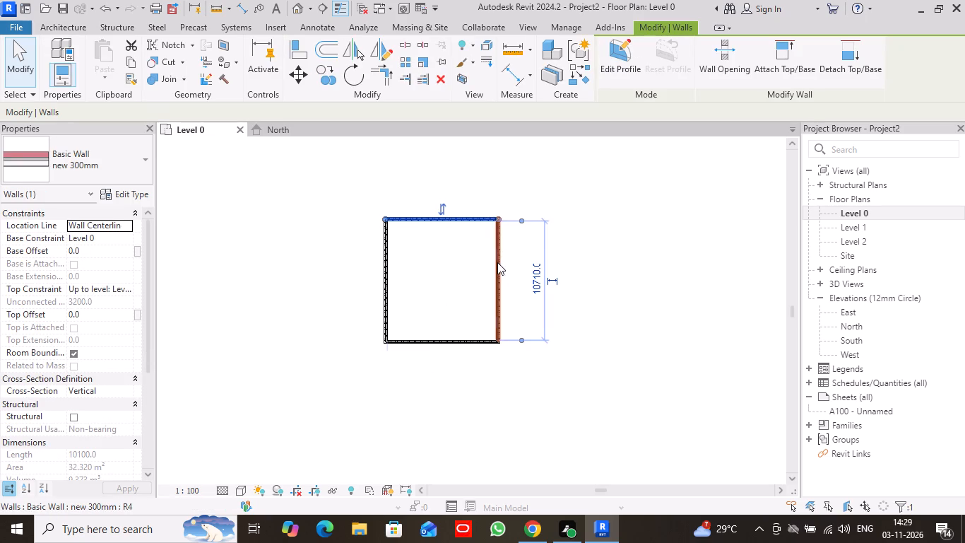
{"action": "left_click", "coordinate": [442, 382]}
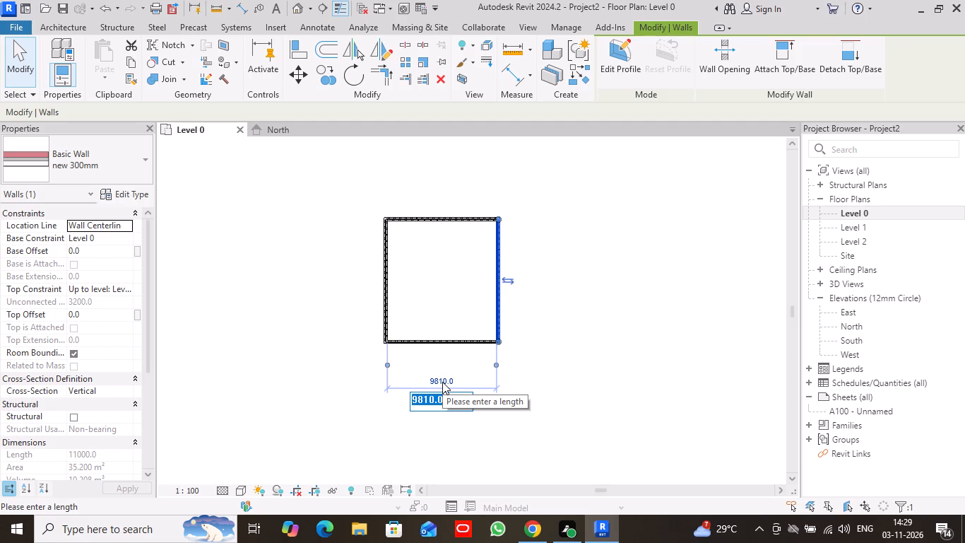
{"action": "type", "text": "6000"}
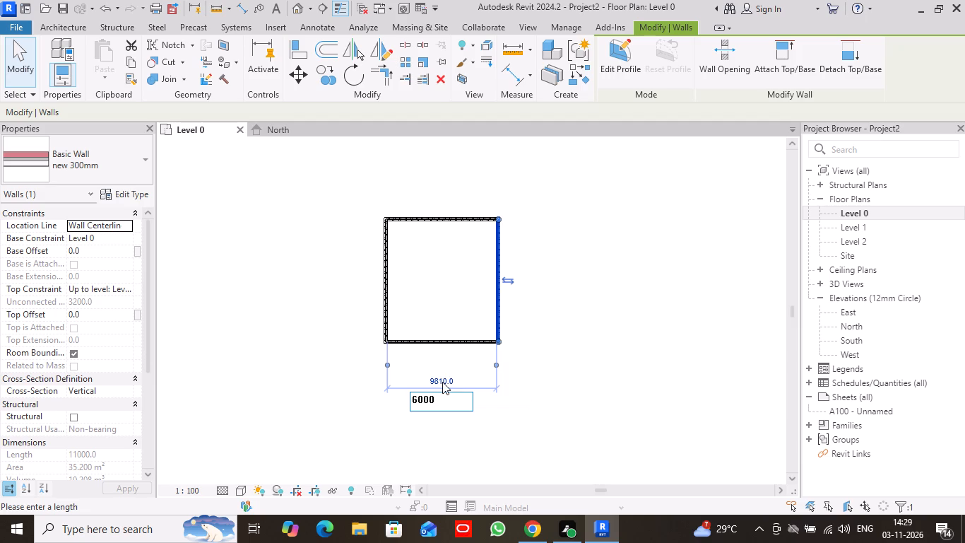
{"action": "key", "text": "Return"}
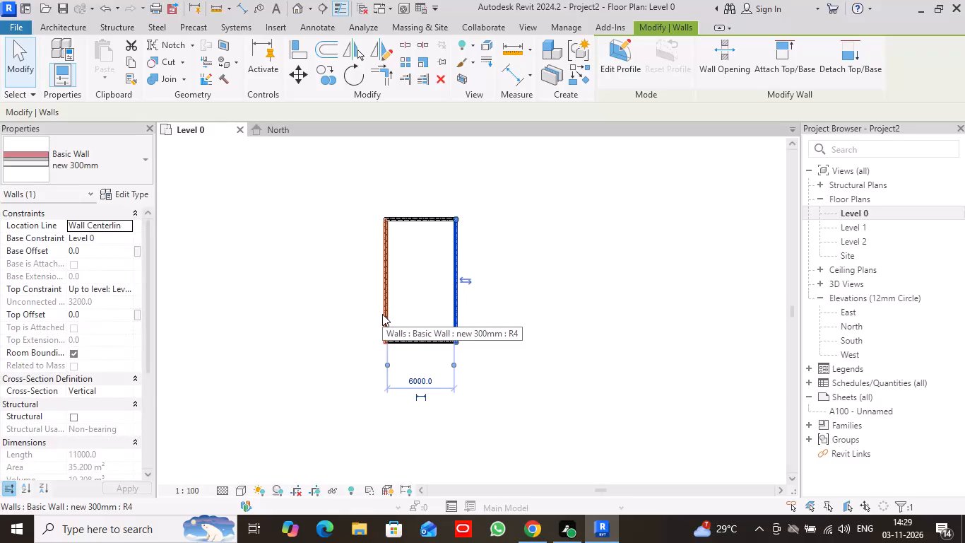
Set the clear distance between the north and south walls to 10000 mm by moving the south wall.
{"action": "left_click", "coordinate": [384, 308]}
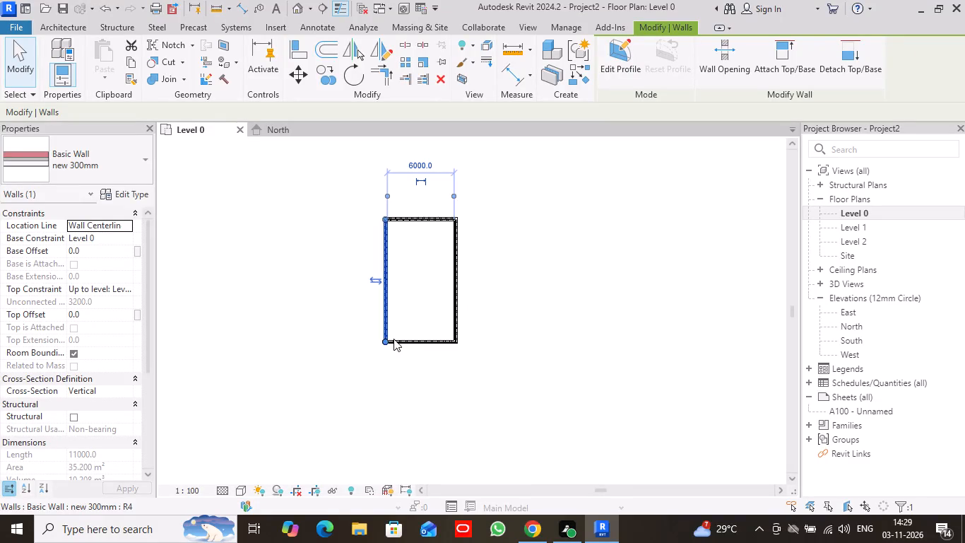
{"action": "left_click", "coordinate": [408, 340]}
{"action": "type", "text": "1000"}
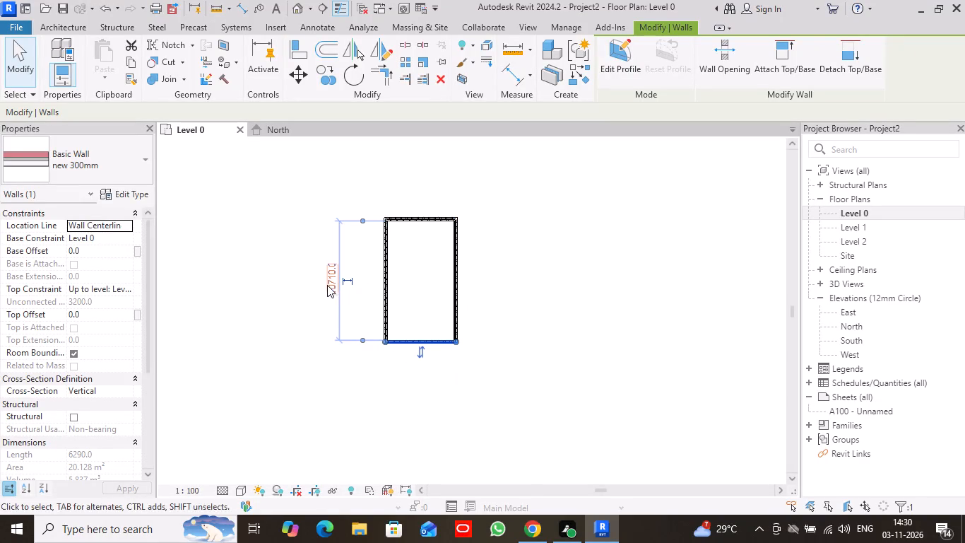
{"action": "left_click", "coordinate": [327, 284]}
{"action": "key", "text": "1"}
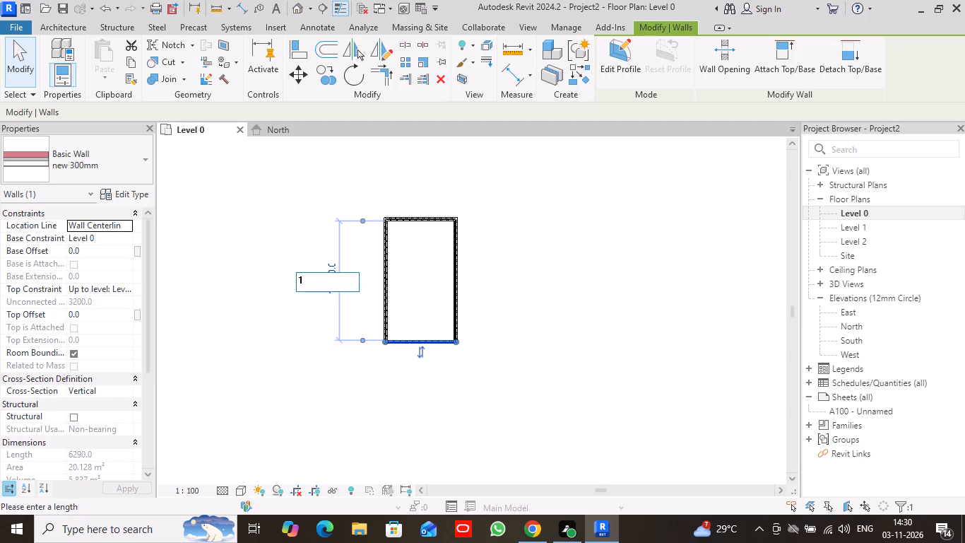
{"action": "type", "text": "0000"}
{"action": "key", "text": "Return"}
{"action": "left_click", "coordinate": [558, 300]}
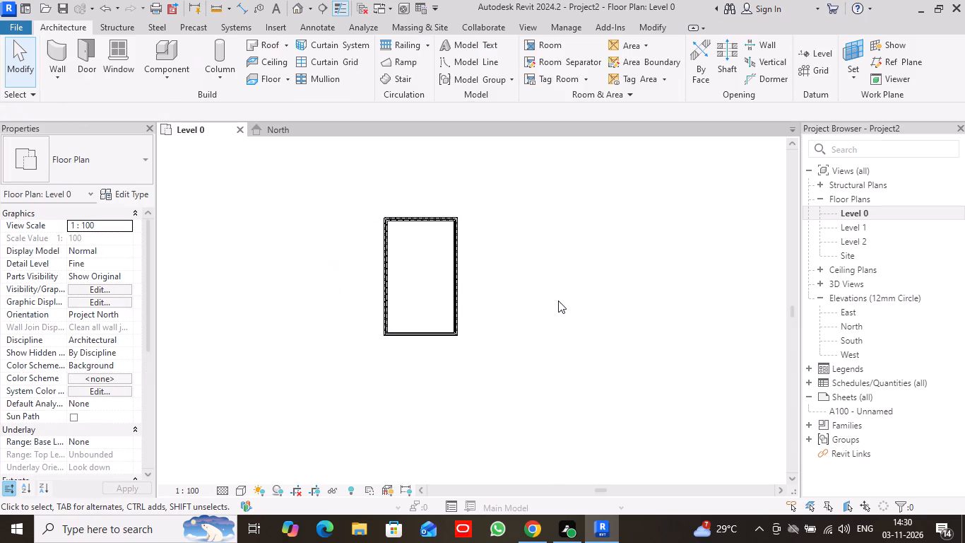
Duplicate the basic wall type new 300mm under the name new 150mm for placing new walls.
{"action": "scroll", "coordinate": [480, 306], "scroll_direction": "up", "scroll_amount": 4}
{"action": "middle_click_drag", "start_coordinate": [485, 303], "coordinate": [581, 349]}
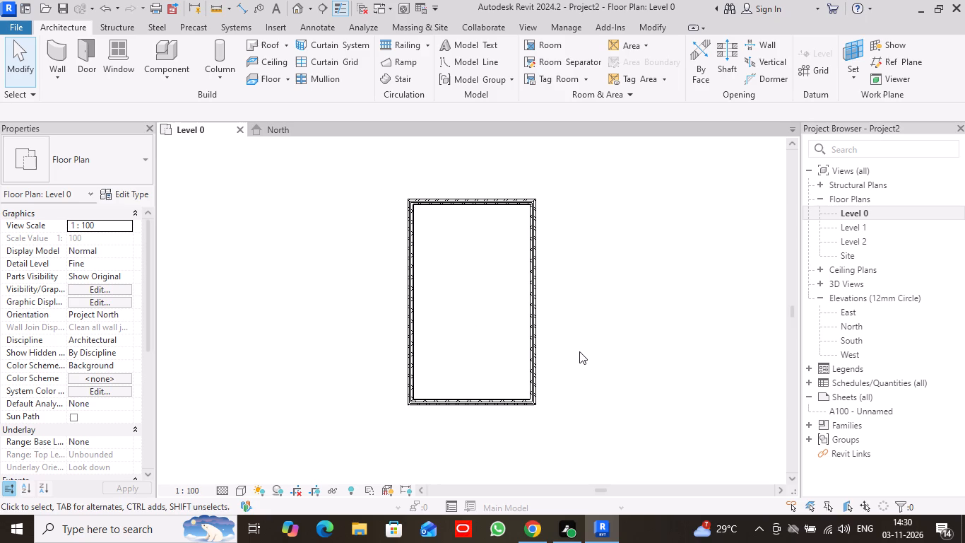
{"action": "scroll", "coordinate": [600, 367], "scroll_direction": "up", "scroll_amount": 1}
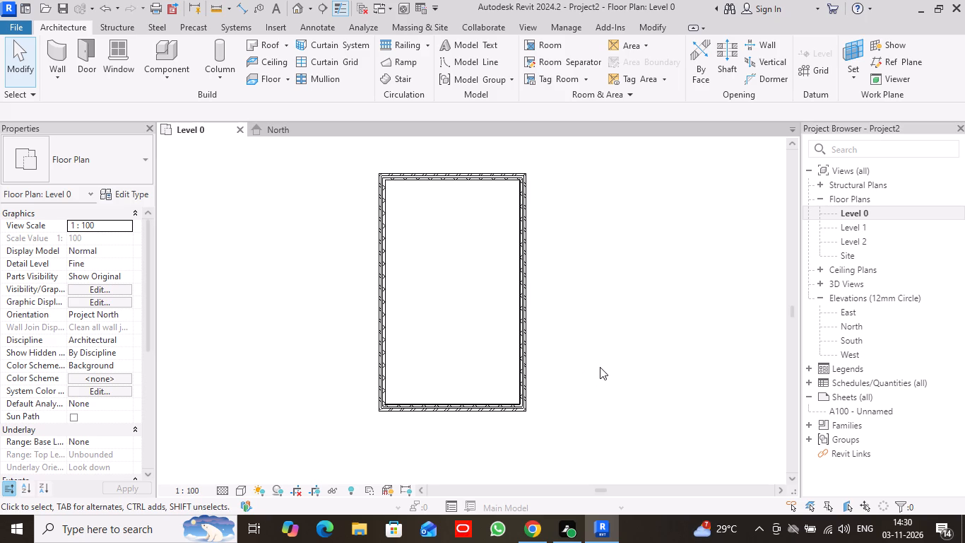
{"action": "left_click", "coordinate": [57, 68]}
{"action": "left_click", "coordinate": [91, 96]}
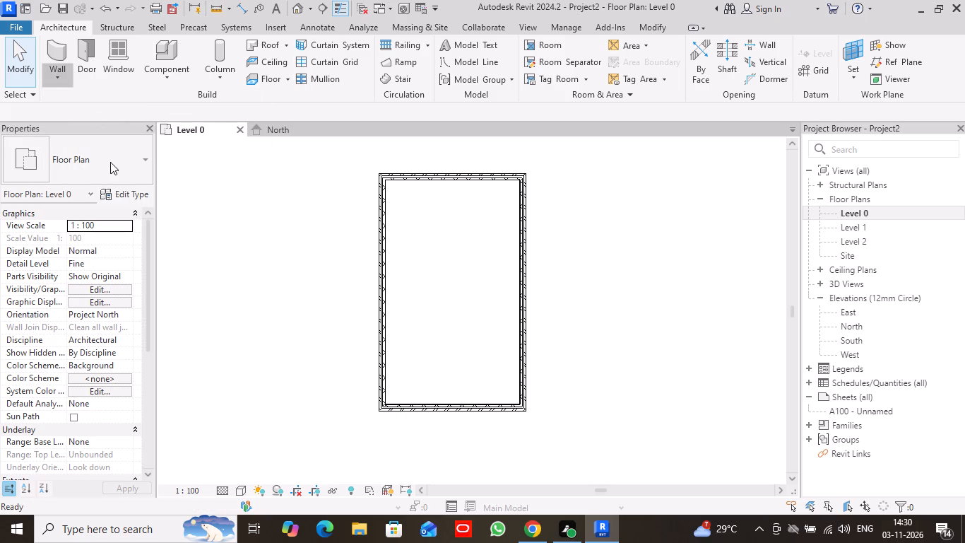
{"action": "left_click", "coordinate": [141, 158]}
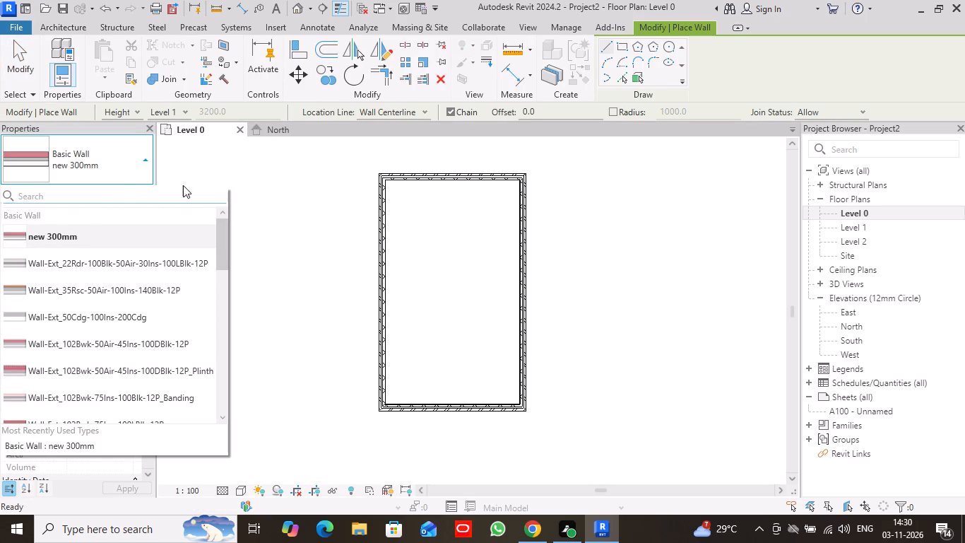
{"action": "left_click", "coordinate": [229, 165]}
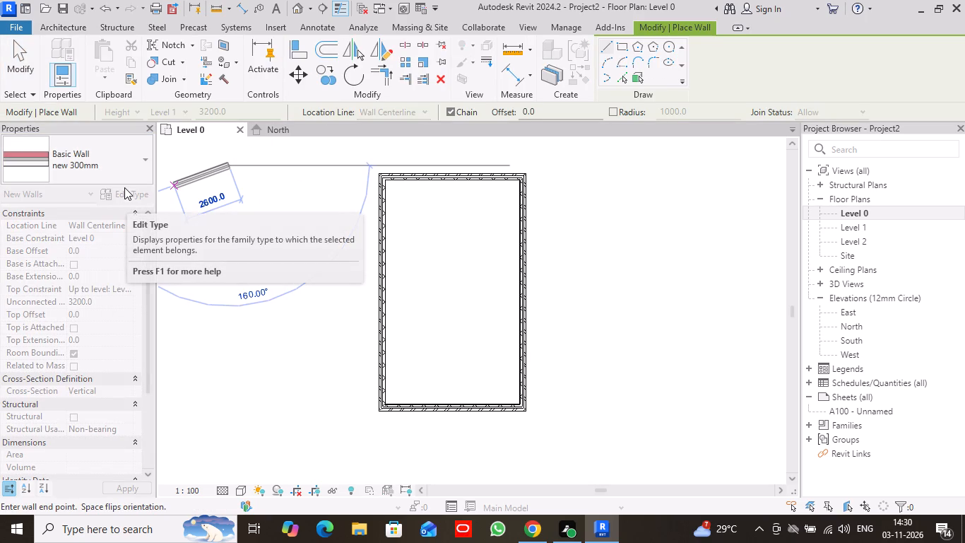
{"action": "key", "text": "Escape"}
{"action": "left_click", "coordinate": [134, 192]}
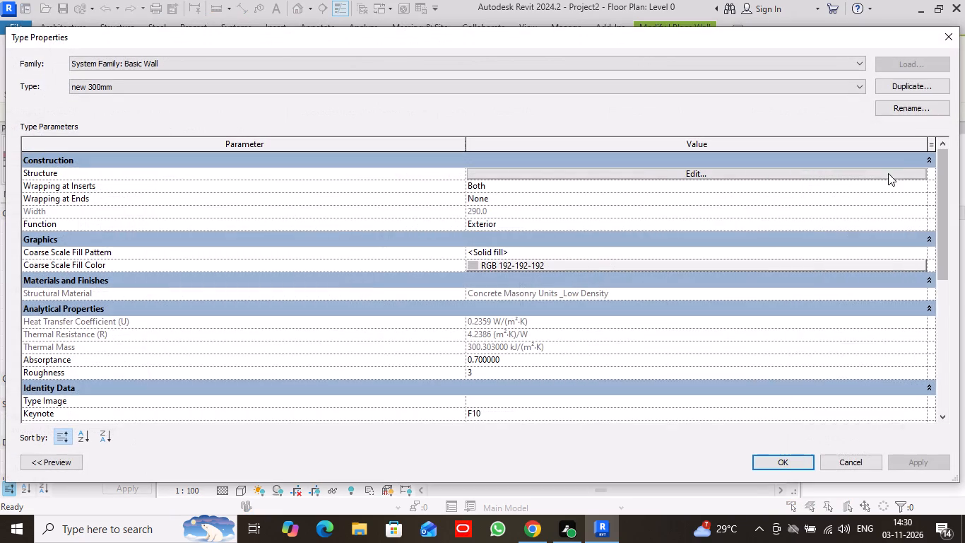
{"action": "left_click", "coordinate": [915, 80]}
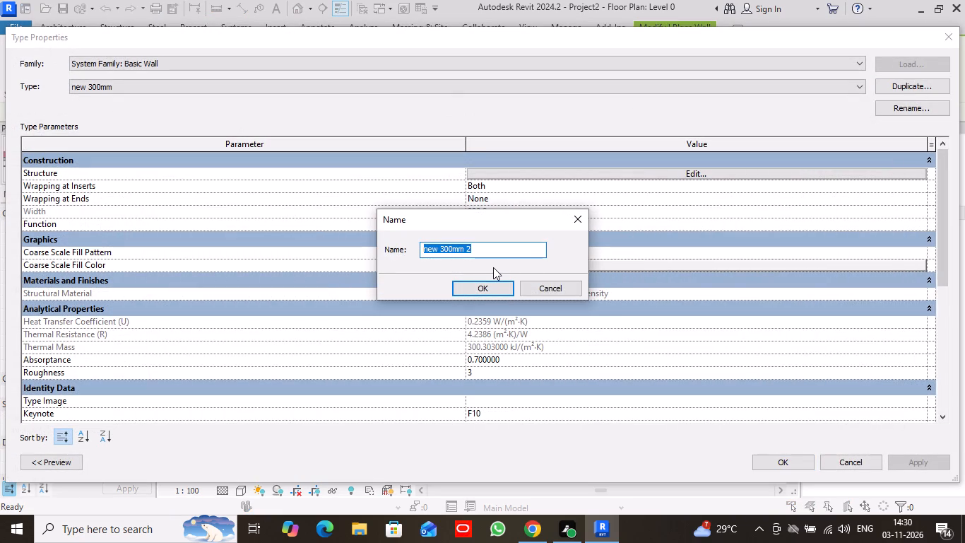
{"action": "left_click", "coordinate": [487, 251]}
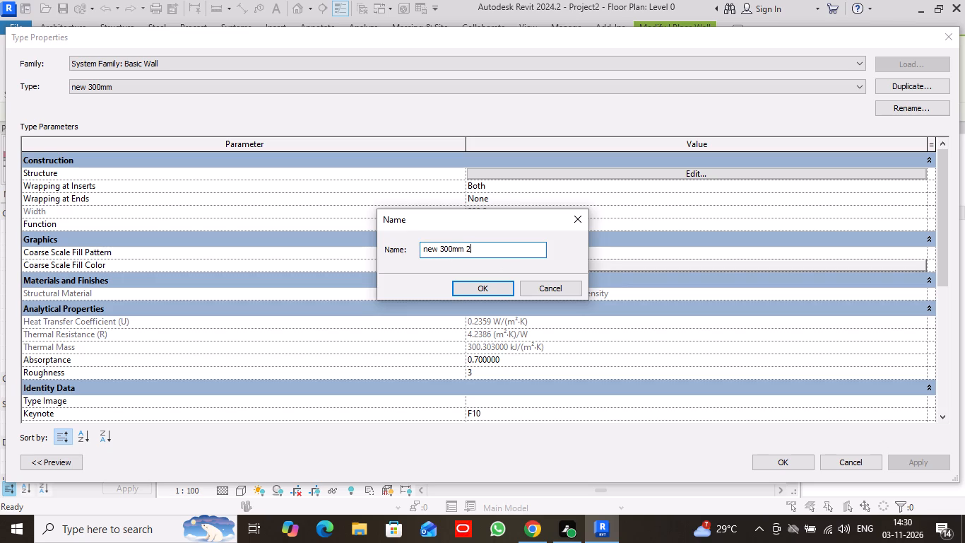
{"action": "key", "text": "BackSpace"}
{"action": "key", "text": "BackSpace"}
{"action": "key", "text": "BackSpace"}
{"action": "key", "text": "BackSpace"}
{"action": "key", "text": "BackSpace"}
{"action": "key", "text": "BackSpace"}
{"action": "key", "text": "BackSpace"}
{"action": "type", "text": "15"}
{"action": "key", "text": "0"}
{"action": "type", "text": "mm"}
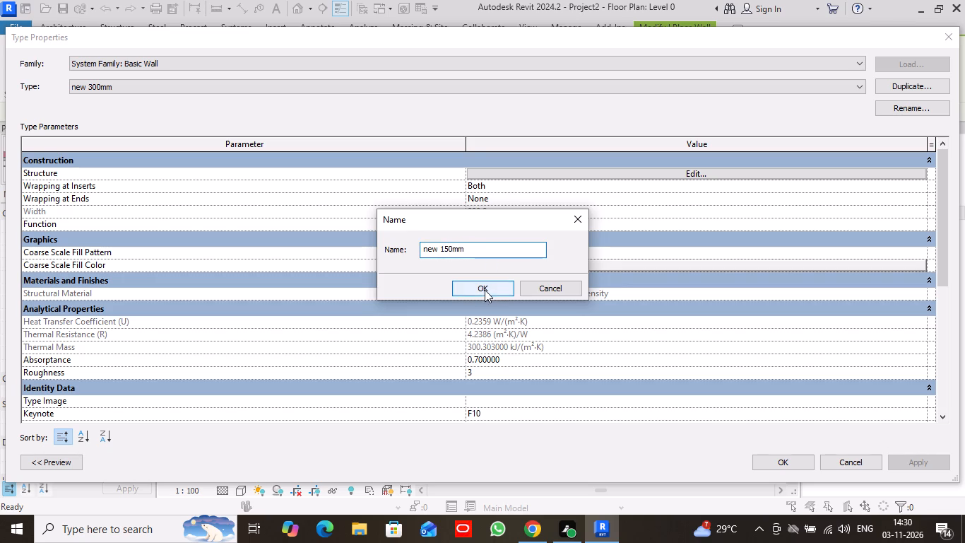
{"action": "left_click", "coordinate": [485, 290]}
{"action": "left_click", "coordinate": [792, 462]}
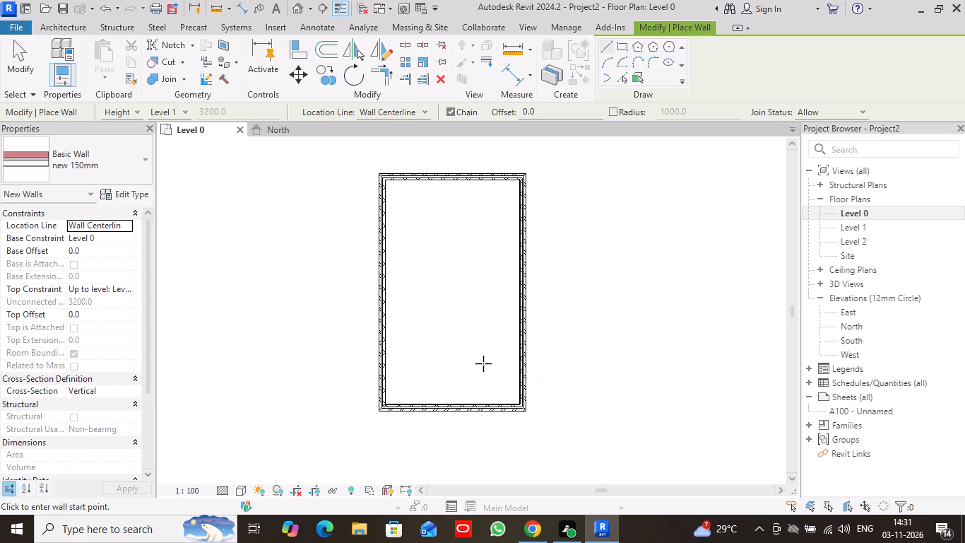
Draw three chained new 150mm walls from the lower east wall: about 4100 mm west, 2700 mm north, and back to the east wall.
{"action": "left_click", "coordinate": [520, 345]}
{"action": "left_click", "coordinate": [432, 346]}
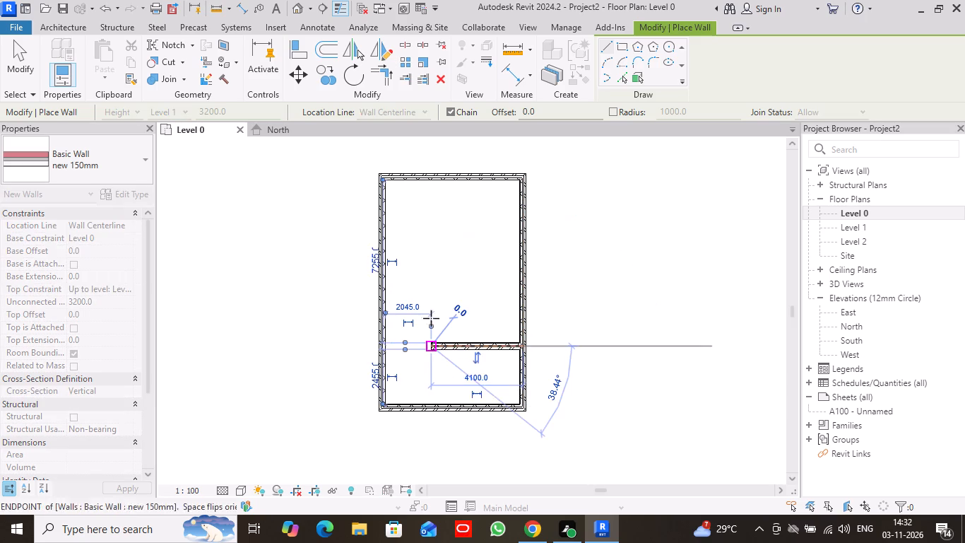
{"action": "left_click", "coordinate": [437, 286]}
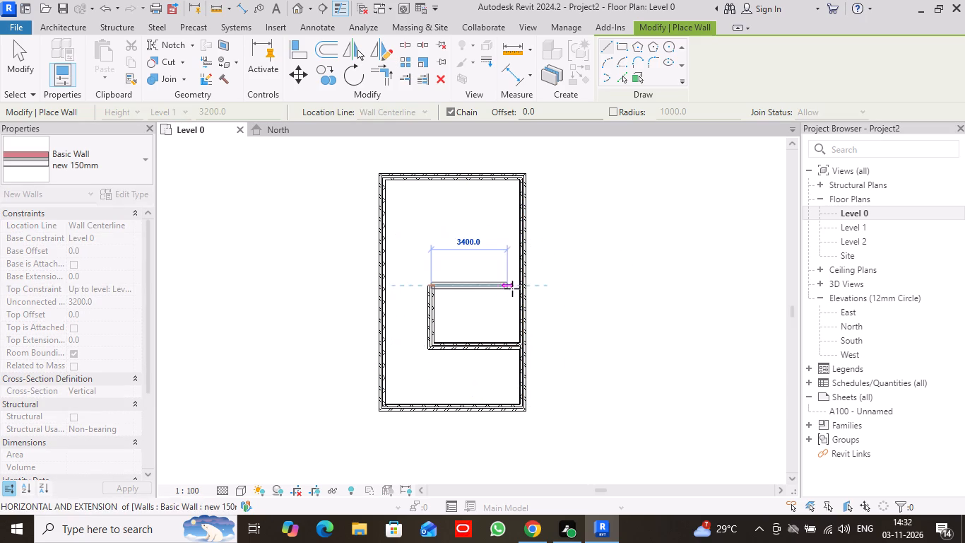
{"action": "left_click", "coordinate": [523, 288]}
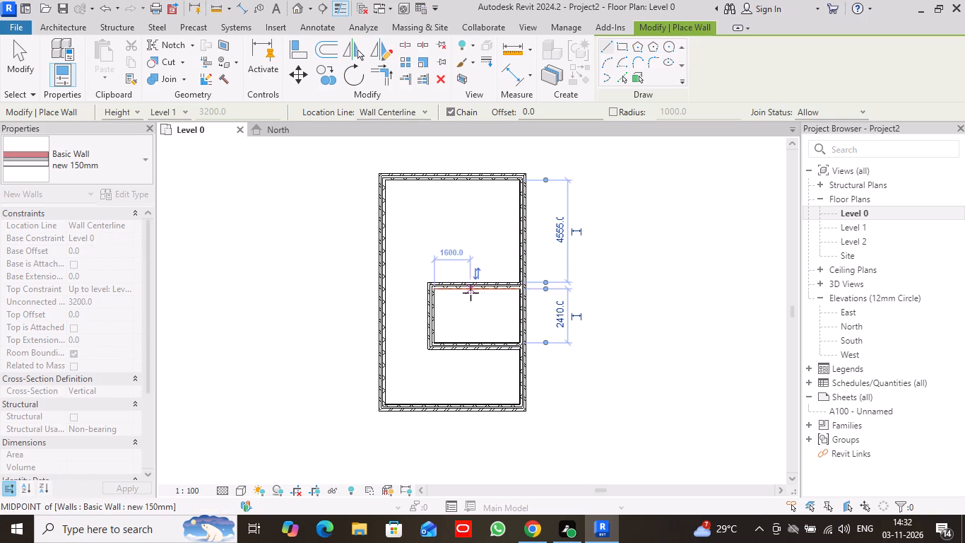
Divide the new enclosure with a north-south new 150mm wall, about 2700 mm long, between the midpoints of its north and south walls.
{"action": "left_click", "coordinate": [478, 285]}
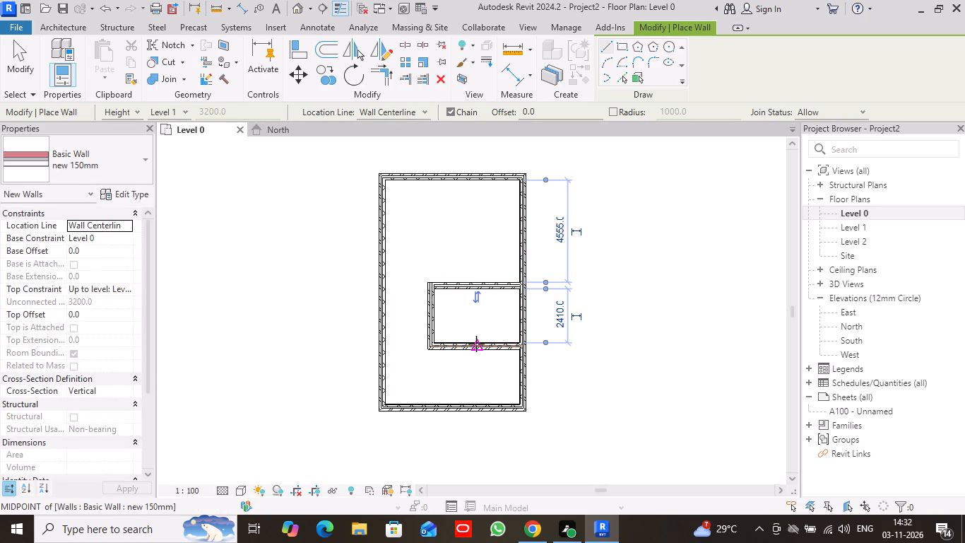
{"action": "key", "text": "Escape"}
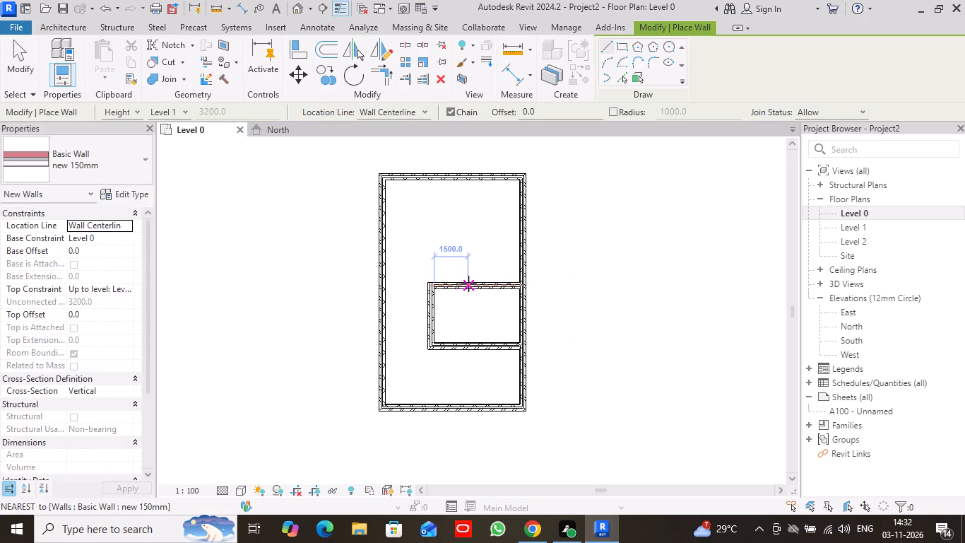
{"action": "left_click", "coordinate": [478, 286]}
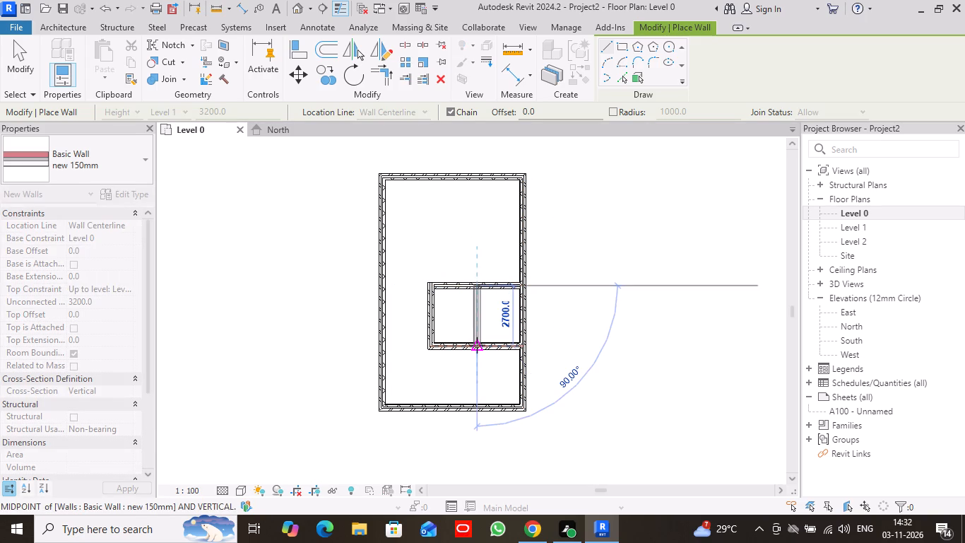
{"action": "left_click", "coordinate": [477, 346]}
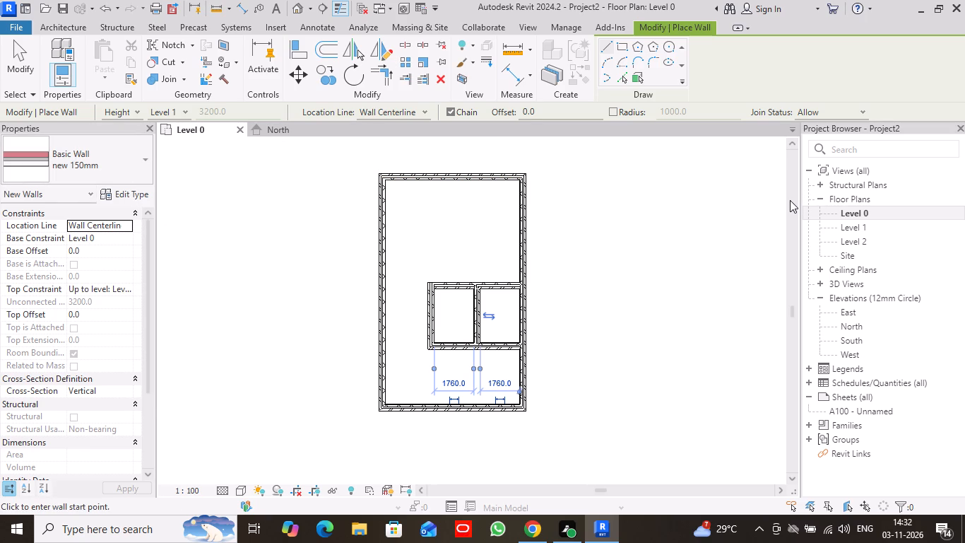
{"action": "key", "text": "Escape"}
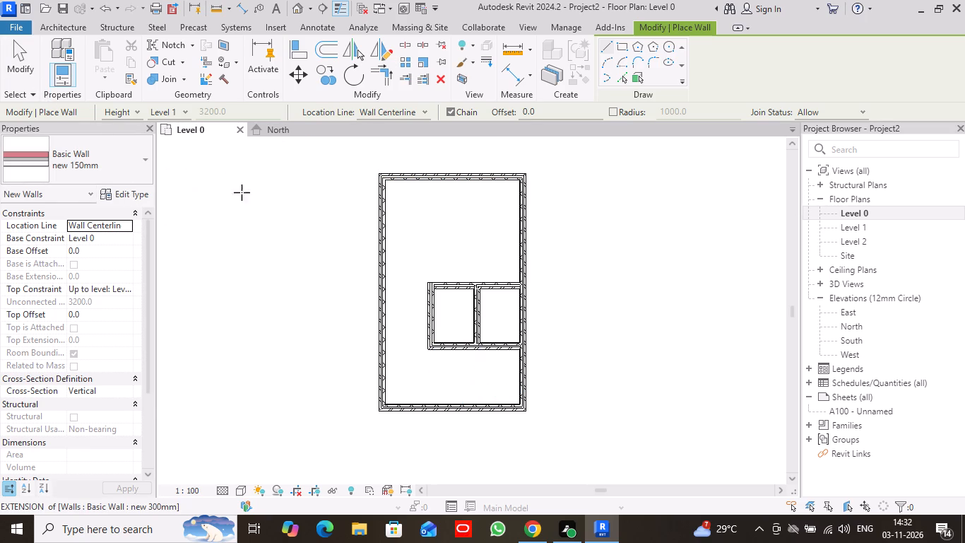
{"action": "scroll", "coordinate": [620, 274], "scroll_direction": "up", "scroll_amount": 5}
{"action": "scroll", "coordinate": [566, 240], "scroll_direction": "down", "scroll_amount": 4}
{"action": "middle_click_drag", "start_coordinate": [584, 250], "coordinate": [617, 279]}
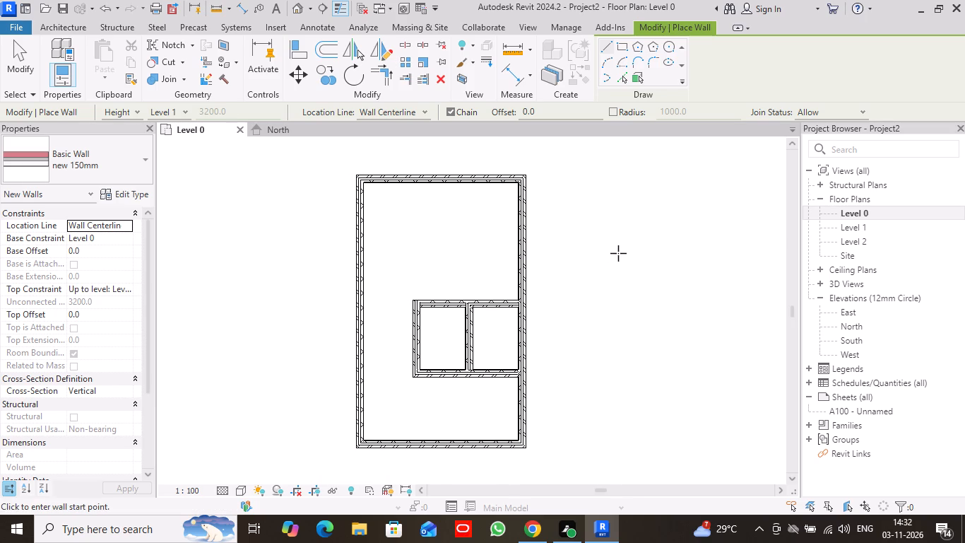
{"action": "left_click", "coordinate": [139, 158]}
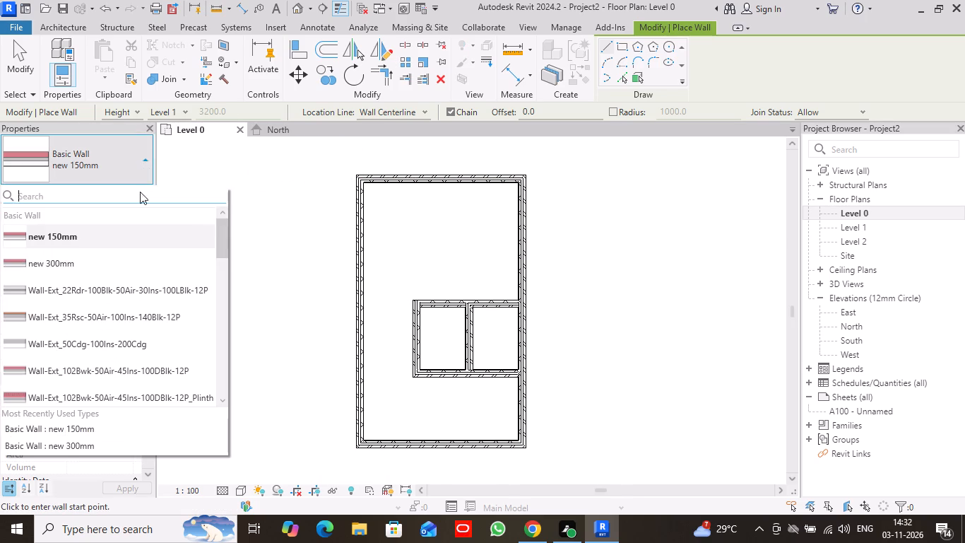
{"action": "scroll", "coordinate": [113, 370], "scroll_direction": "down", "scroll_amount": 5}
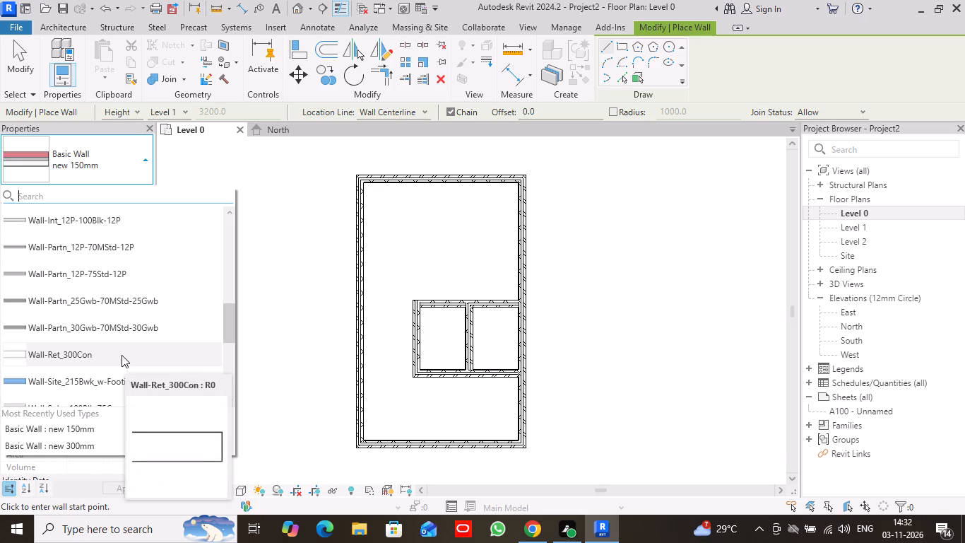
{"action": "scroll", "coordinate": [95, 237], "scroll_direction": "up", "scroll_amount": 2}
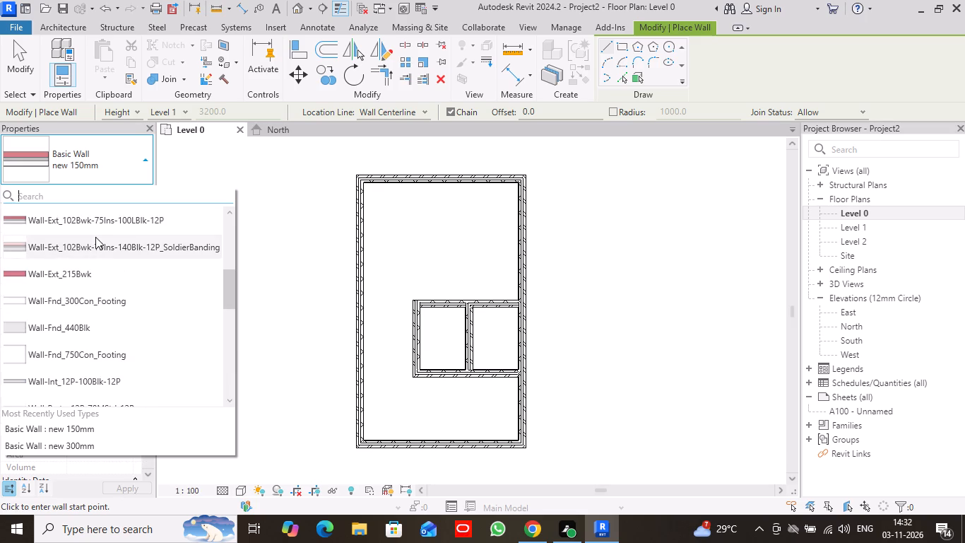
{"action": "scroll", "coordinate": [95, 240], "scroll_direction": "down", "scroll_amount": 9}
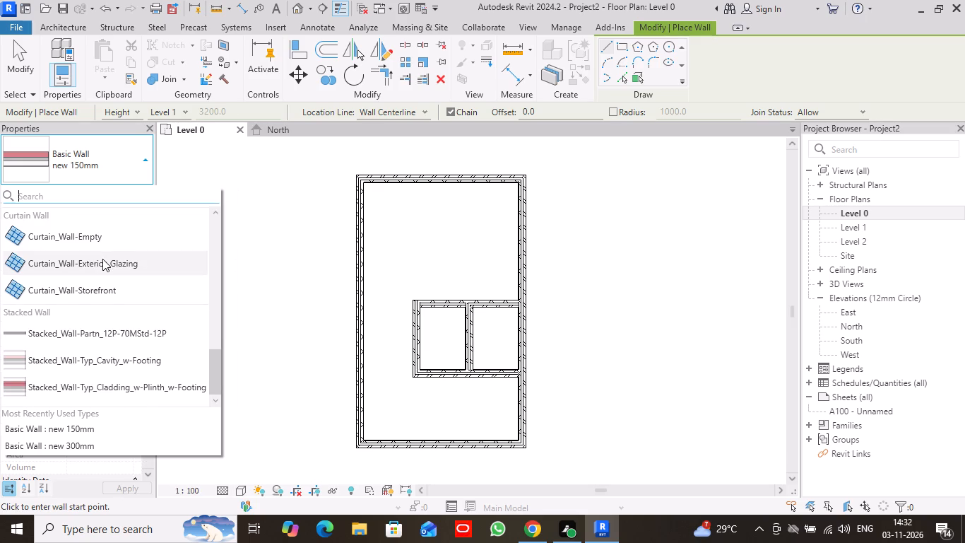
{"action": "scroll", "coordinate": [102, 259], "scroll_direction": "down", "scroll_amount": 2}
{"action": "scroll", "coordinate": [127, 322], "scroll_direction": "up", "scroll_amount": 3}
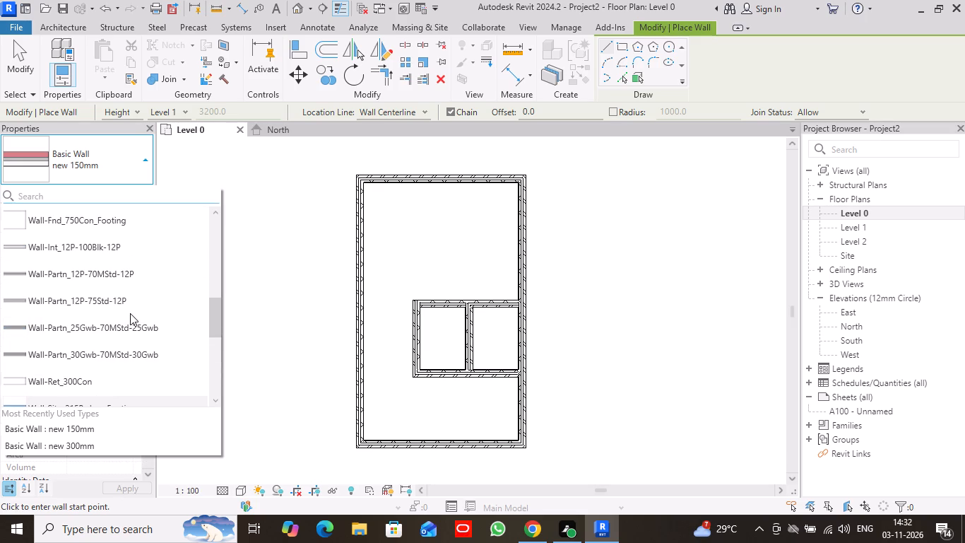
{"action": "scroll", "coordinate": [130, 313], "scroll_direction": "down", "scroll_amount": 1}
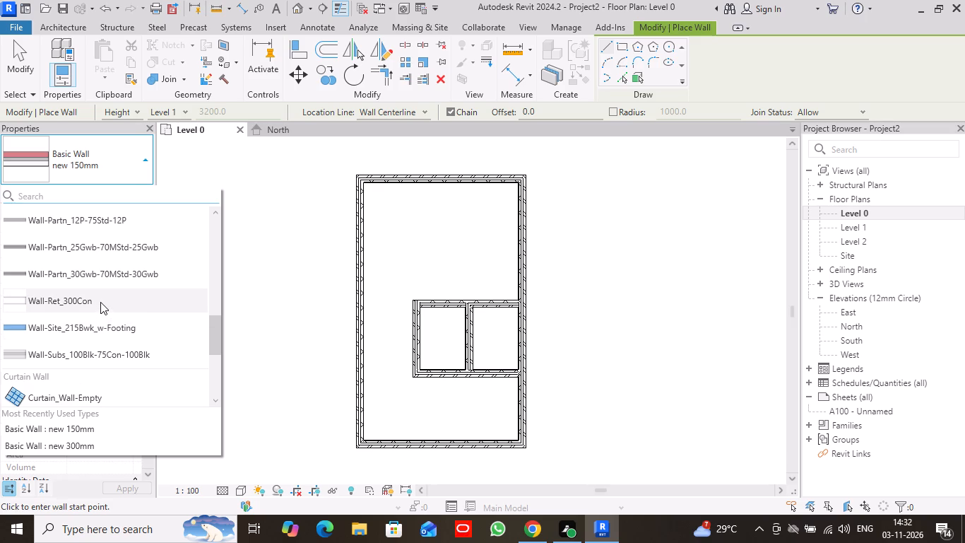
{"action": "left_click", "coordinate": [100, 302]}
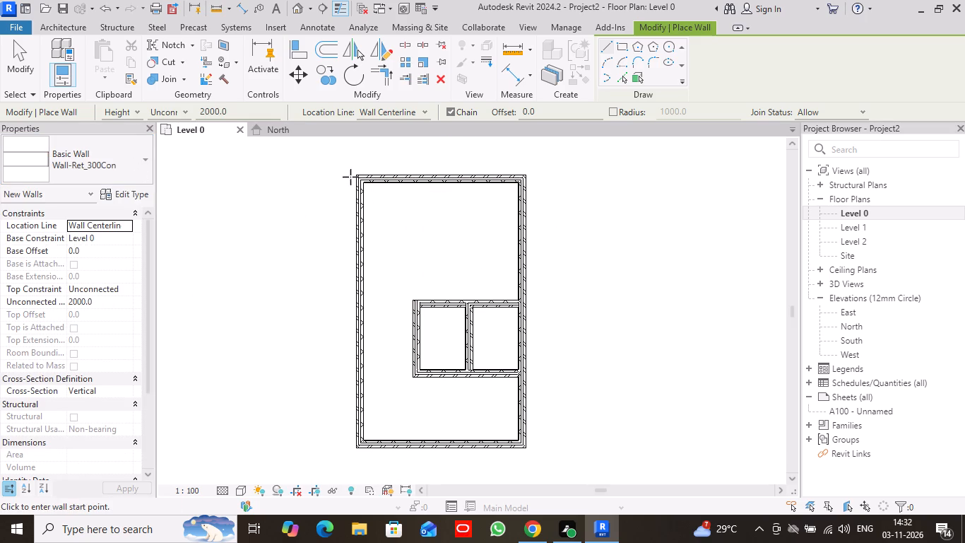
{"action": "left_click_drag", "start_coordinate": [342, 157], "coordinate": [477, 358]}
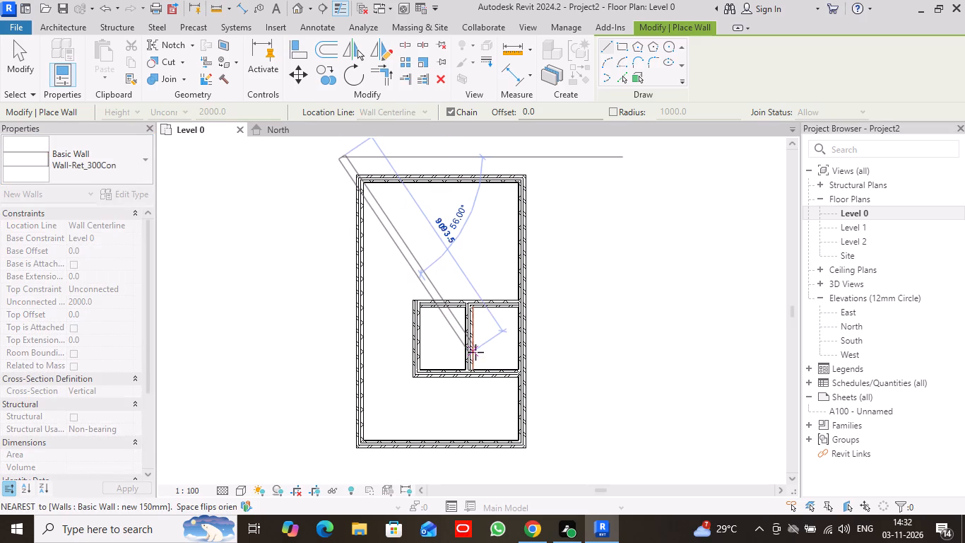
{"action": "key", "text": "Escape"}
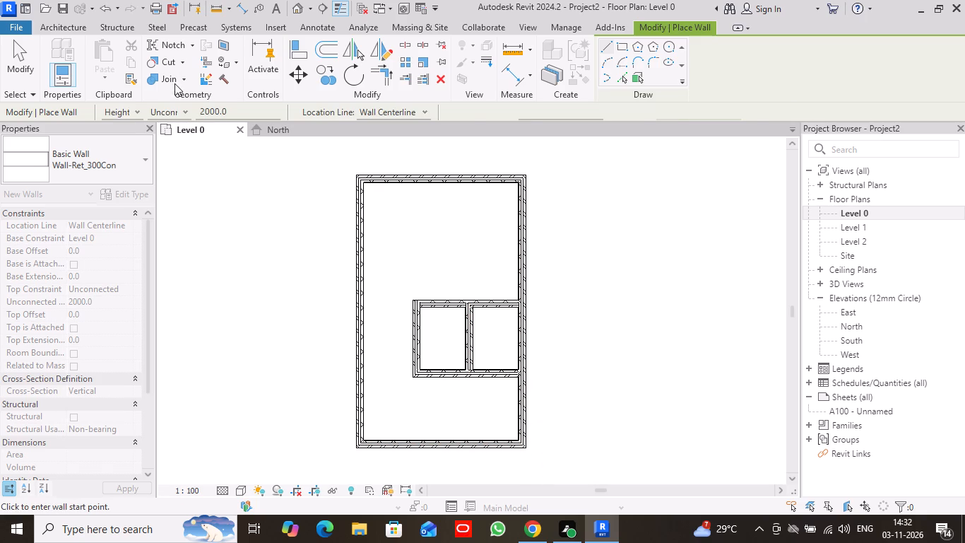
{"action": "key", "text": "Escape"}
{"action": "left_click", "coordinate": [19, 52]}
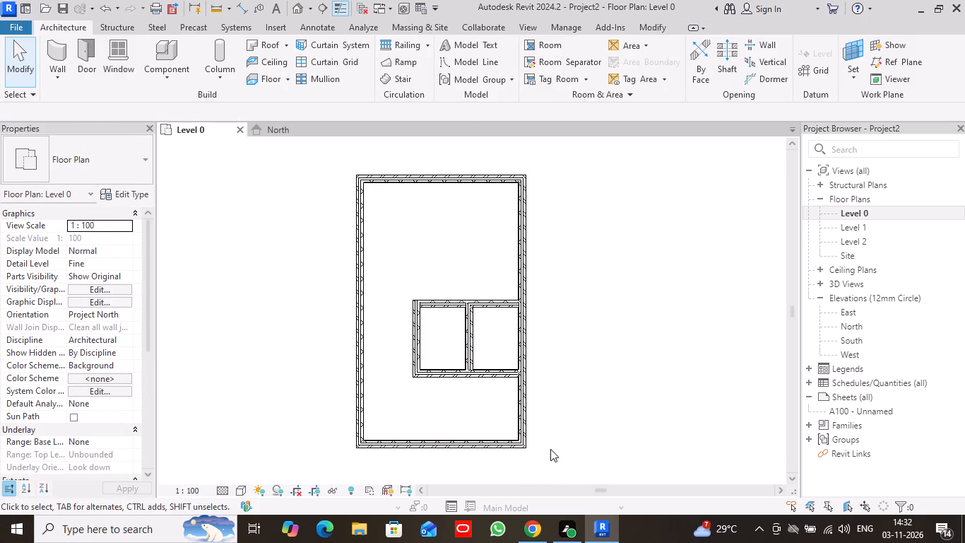
Change all eight exterior and interior walls on the plan to the basic wall type Wall-Site_215Bwk_w-Footing.
{"action": "left_click", "coordinate": [535, 462]}
{"action": "left_click", "coordinate": [18, 58]}
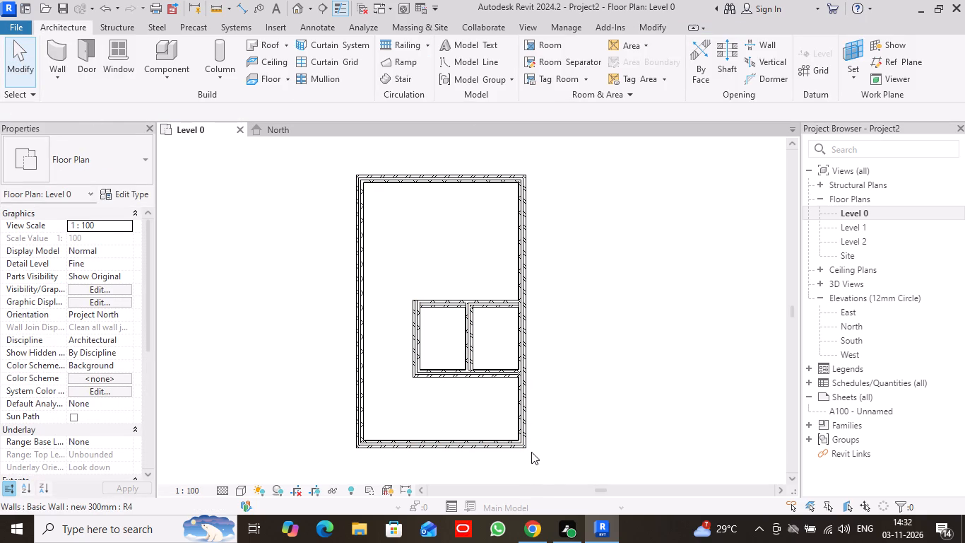
{"action": "left_click_drag", "start_coordinate": [328, 154], "coordinate": [516, 445]}
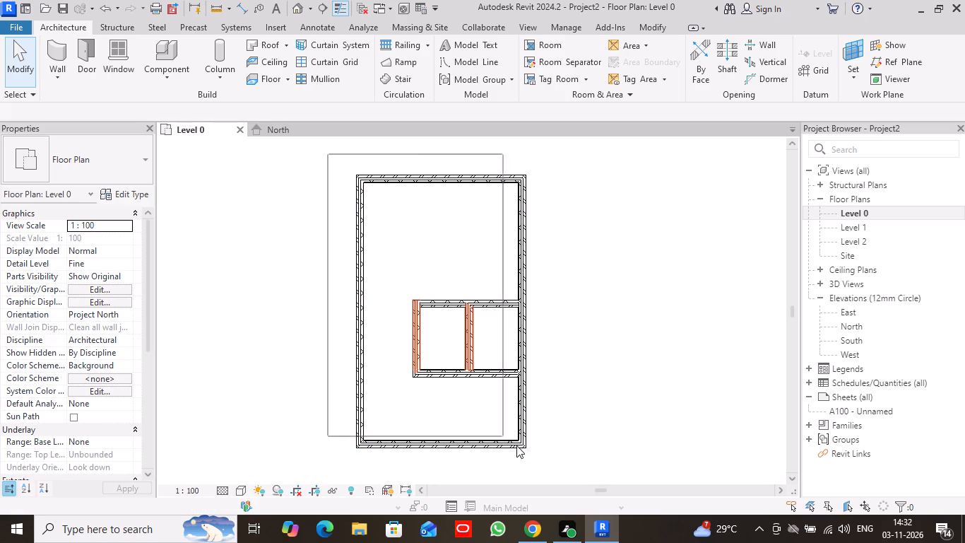
{"action": "left_click_drag", "start_coordinate": [516, 445], "coordinate": [564, 477]}
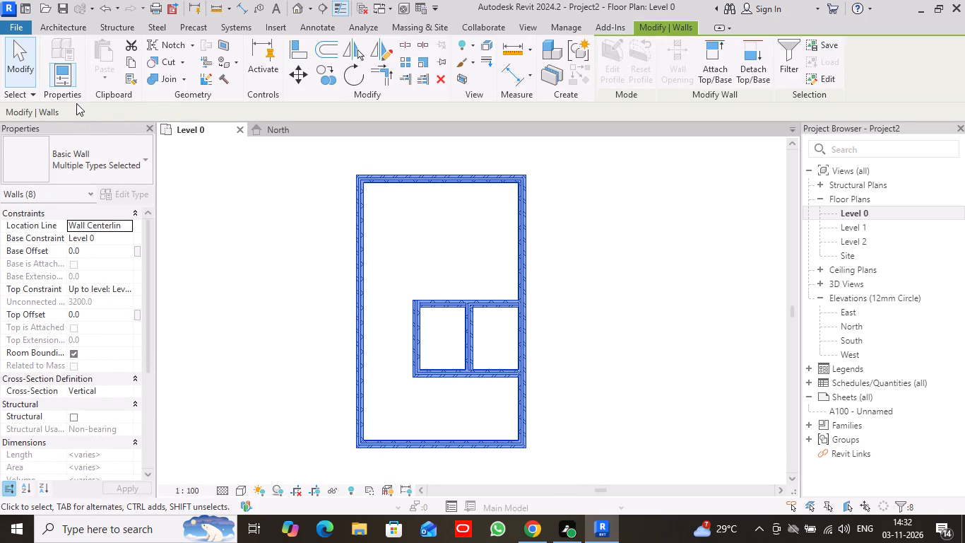
{"action": "left_click", "coordinate": [138, 155]}
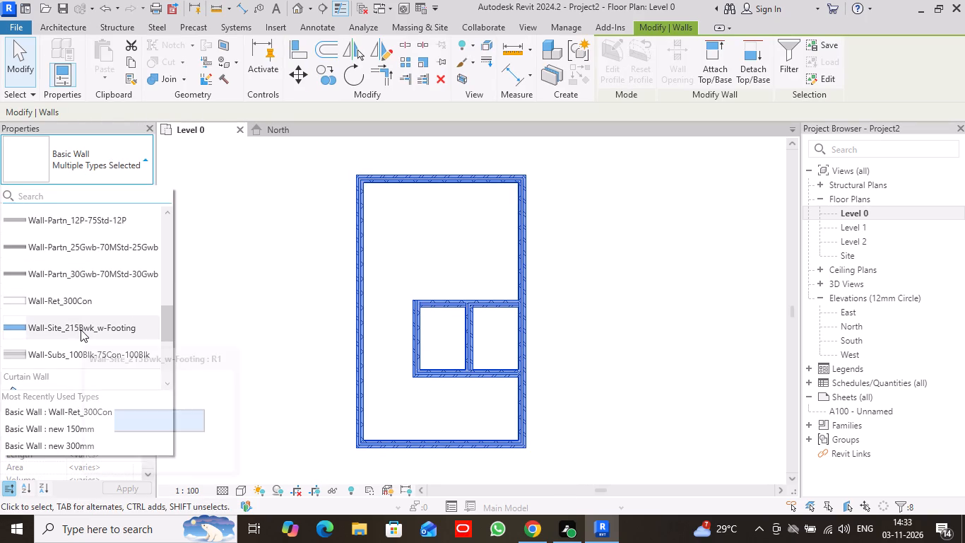
{"action": "left_click", "coordinate": [81, 329]}
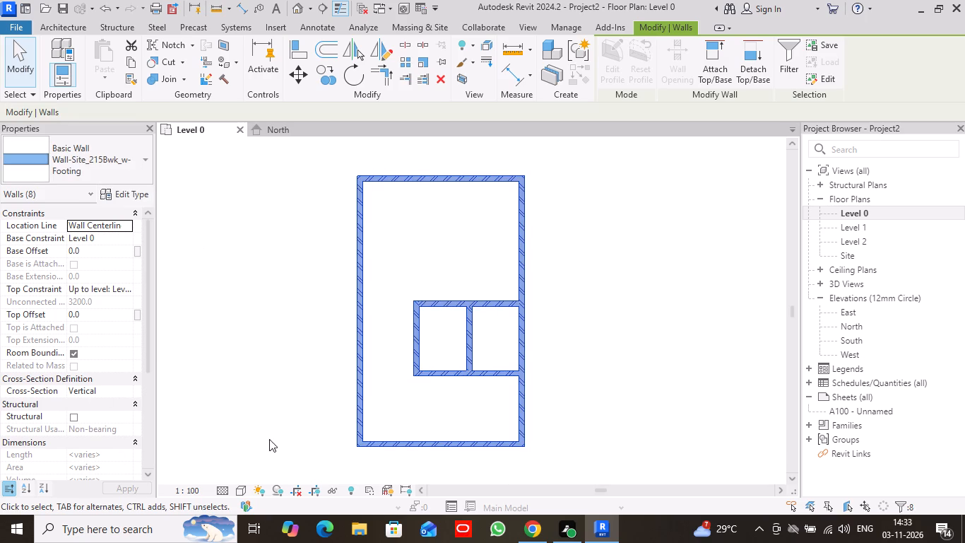
{"action": "left_click", "coordinate": [276, 365]}
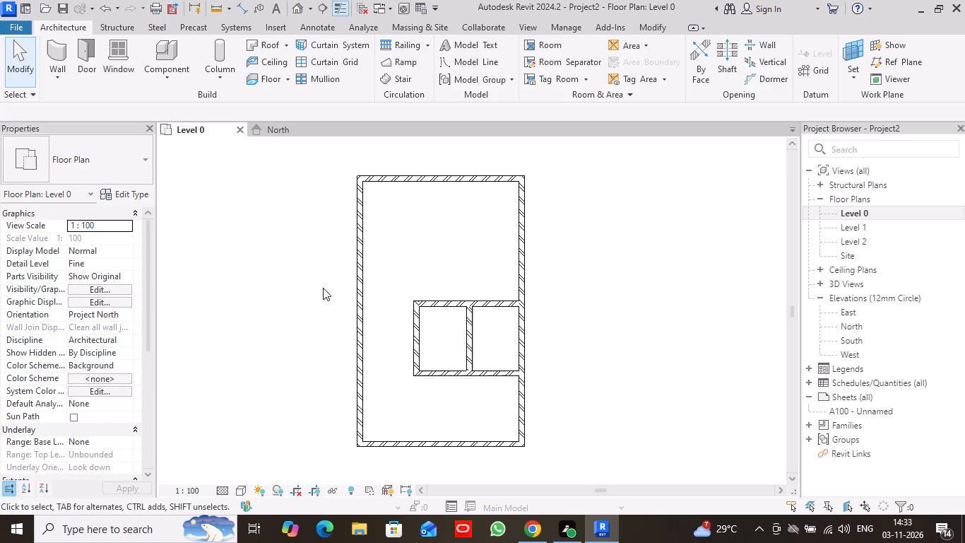
Set the clear distance between the small enclosure's south wall and the building's south wall to 1800 mm by moving the enclosure wall.
{"action": "left_click", "coordinate": [454, 374]}
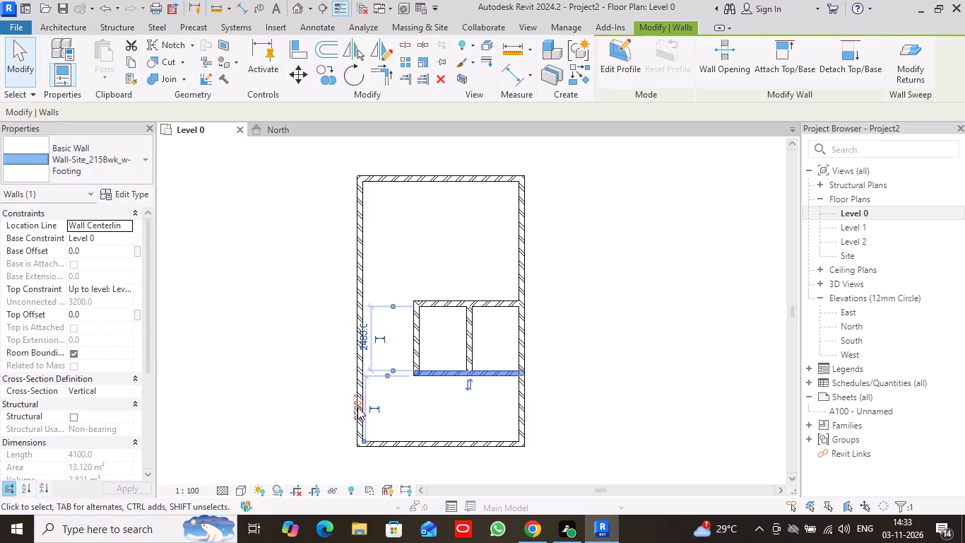
{"action": "left_click", "coordinate": [357, 407]}
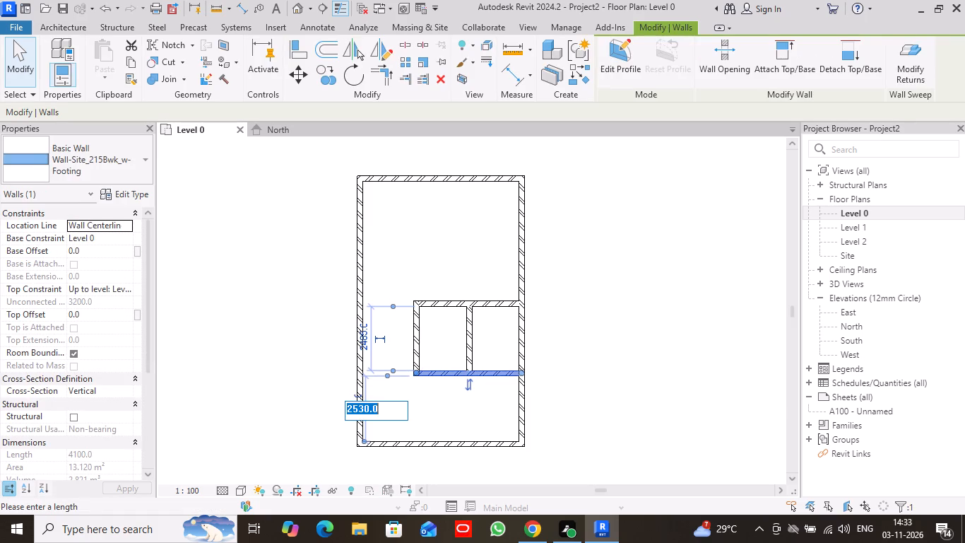
{"action": "key", "text": "1"}
{"action": "type", "text": "800"}
{"action": "key", "text": "Return"}
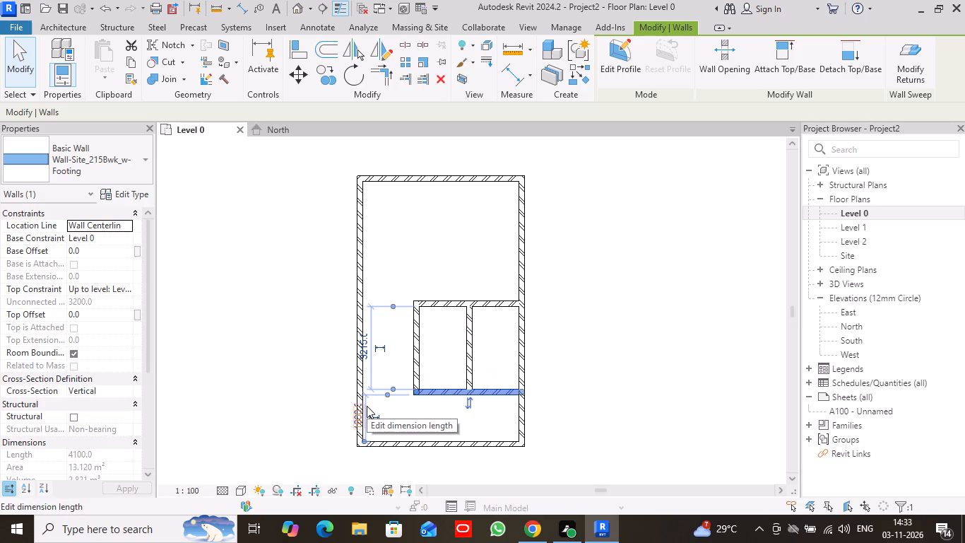
Set the enclosure's clear north-south depth to 1600 mm by moving its north wall.
{"action": "left_click", "coordinate": [463, 303]}
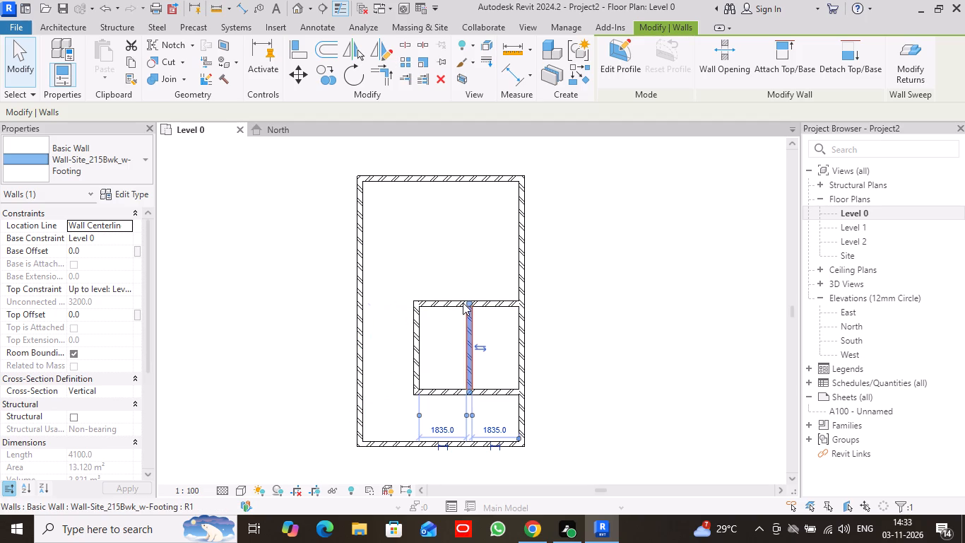
{"action": "left_click", "coordinate": [432, 301]}
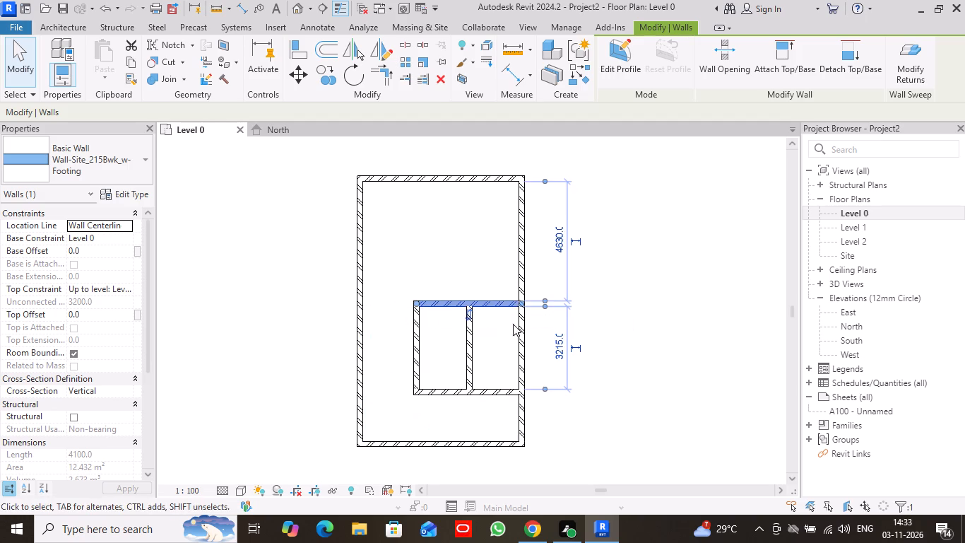
{"action": "left_click", "coordinate": [556, 347]}
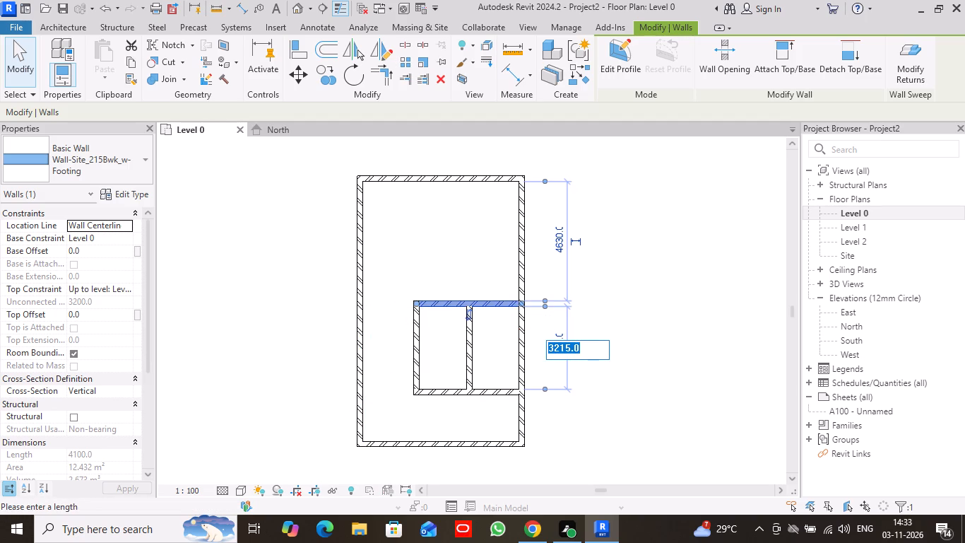
{"action": "type", "text": "1600"}
{"action": "key", "text": "Return"}
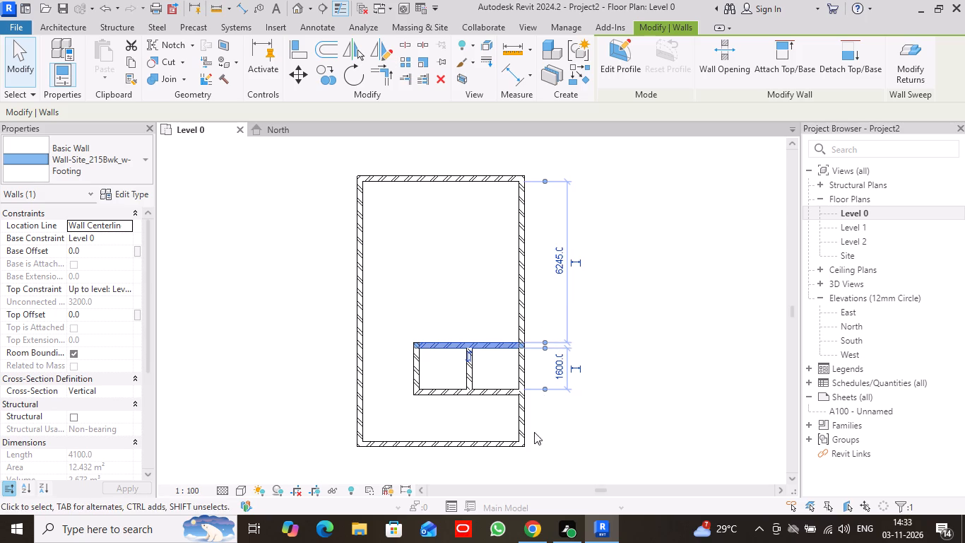
{"action": "scroll", "coordinate": [528, 452], "scroll_direction": "up", "scroll_amount": 4}
{"action": "scroll", "coordinate": [608, 403], "scroll_direction": "up", "scroll_amount": 2}
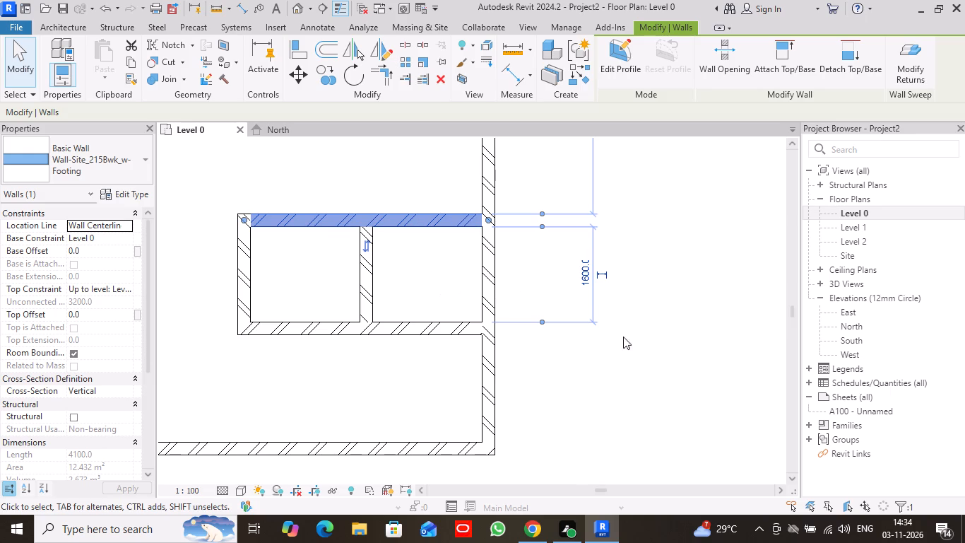
{"action": "left_click", "coordinate": [646, 357]}
{"action": "left_click", "coordinate": [414, 223]}
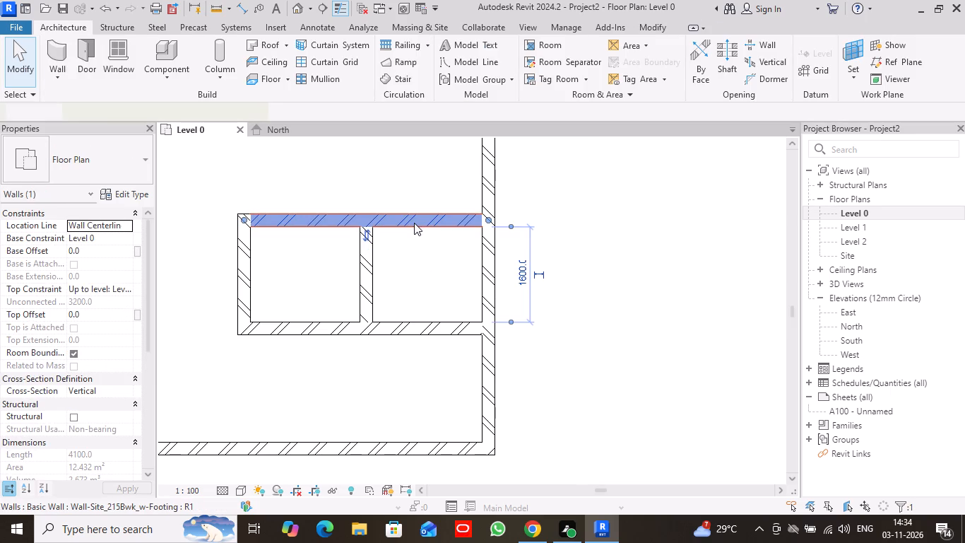
{"action": "left_click", "coordinate": [649, 343]}
Set the clear distance from the enclosure's dividing wall to the building's east wall to 2000 mm by moving the east wall.
{"action": "left_click", "coordinate": [491, 281]}
{"action": "scroll", "coordinate": [543, 273], "scroll_direction": "down", "scroll_amount": 5}
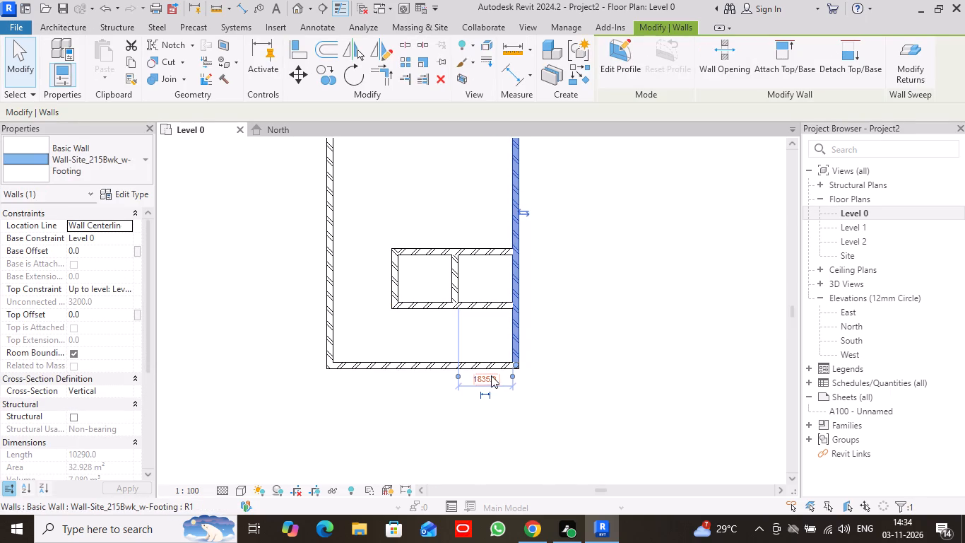
{"action": "left_click", "coordinate": [491, 375]}
{"action": "type", "text": "2000"}
{"action": "key", "text": "Return"}
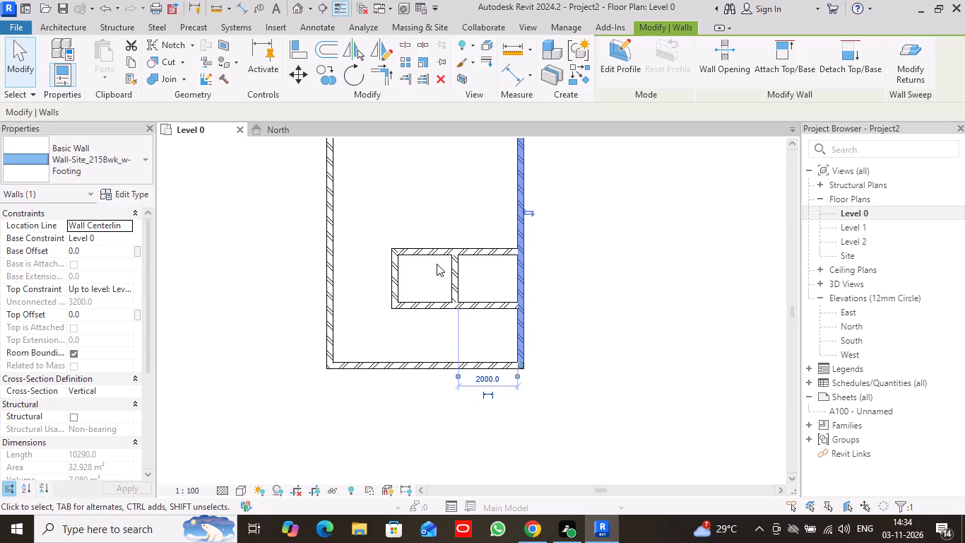
Set the clear width of the enclosure's west compartment to 1300 mm by moving its west wall.
{"action": "left_click", "coordinate": [430, 249]}
{"action": "left_click", "coordinate": [422, 249]}
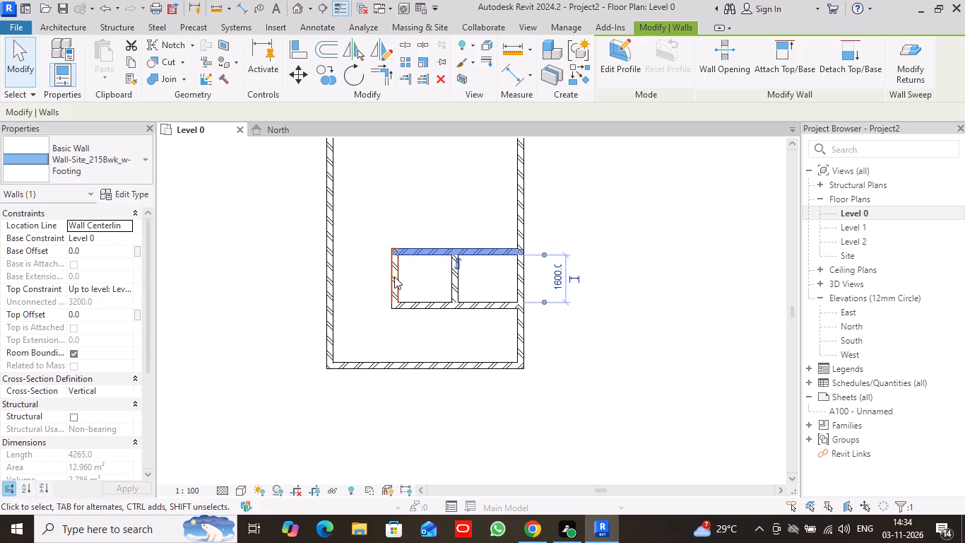
{"action": "left_click", "coordinate": [394, 276]}
{"action": "left_click", "coordinate": [423, 201]}
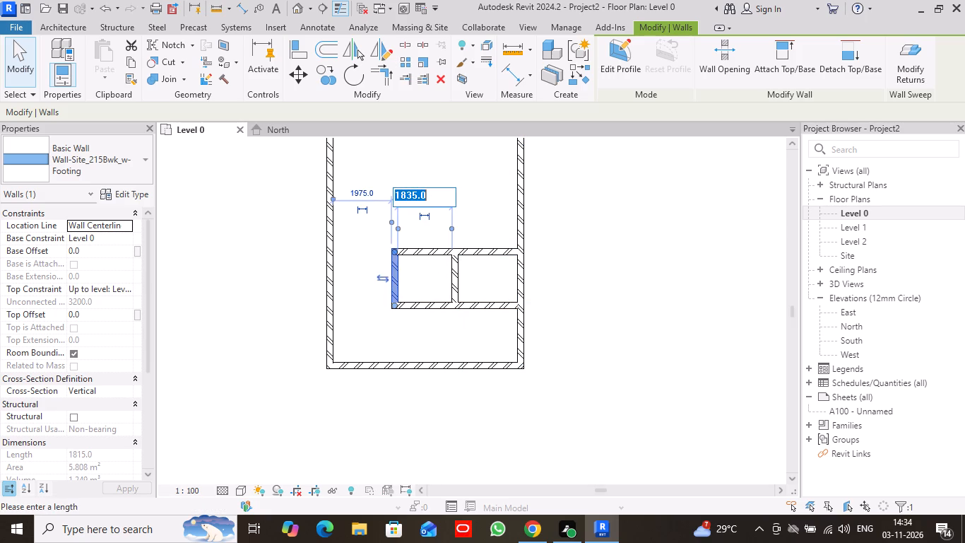
{"action": "key", "text": "1"}
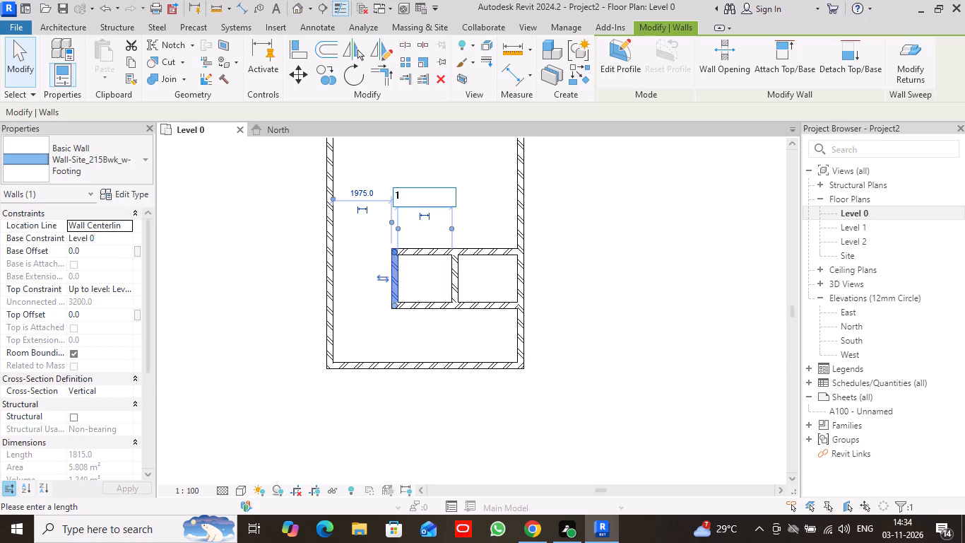
{"action": "type", "text": "300"}
{"action": "key", "text": "Return"}
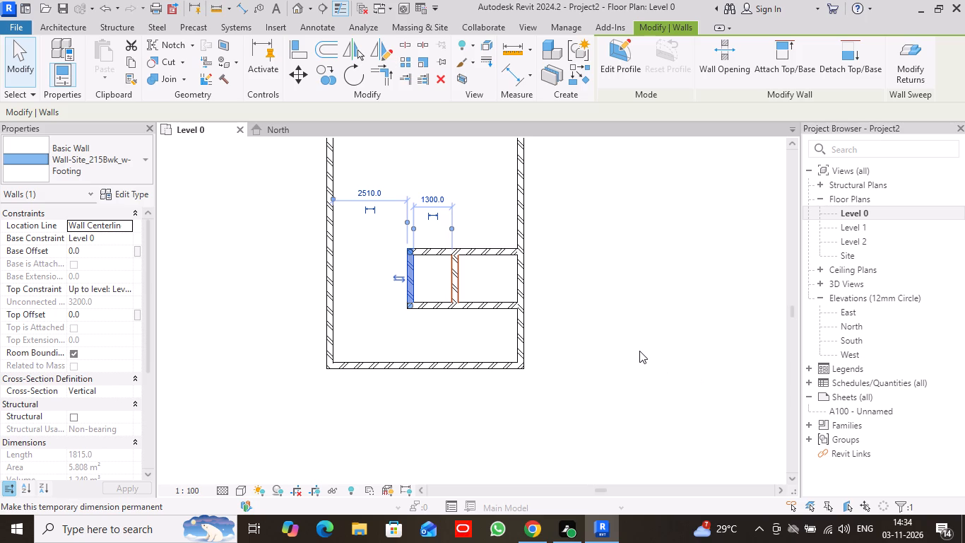
{"action": "left_click", "coordinate": [631, 322]}
Examine the wall layout in the 3D view from several sides and return to the Level 0 plan.
{"action": "scroll", "coordinate": [628, 305], "scroll_direction": "down", "scroll_amount": 4}
{"action": "scroll", "coordinate": [622, 237], "scroll_direction": "up", "scroll_amount": 4}
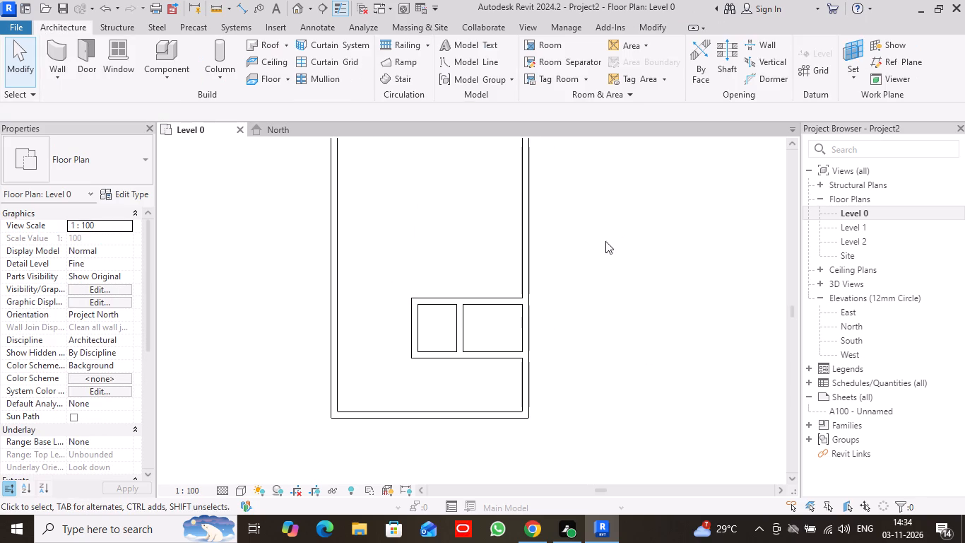
{"action": "left_click", "coordinate": [295, 9]}
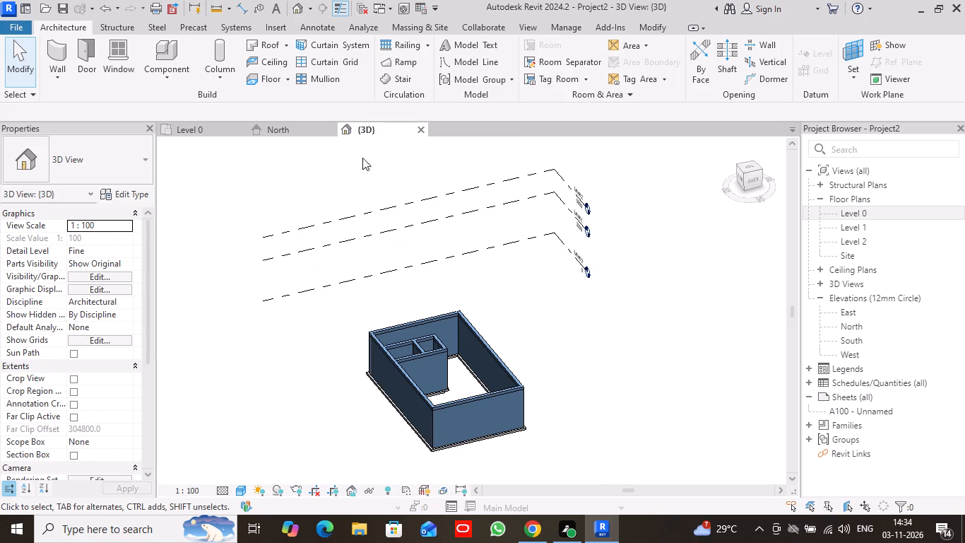
{"action": "left_click_drag", "start_coordinate": [744, 173], "coordinate": [211, 169]}
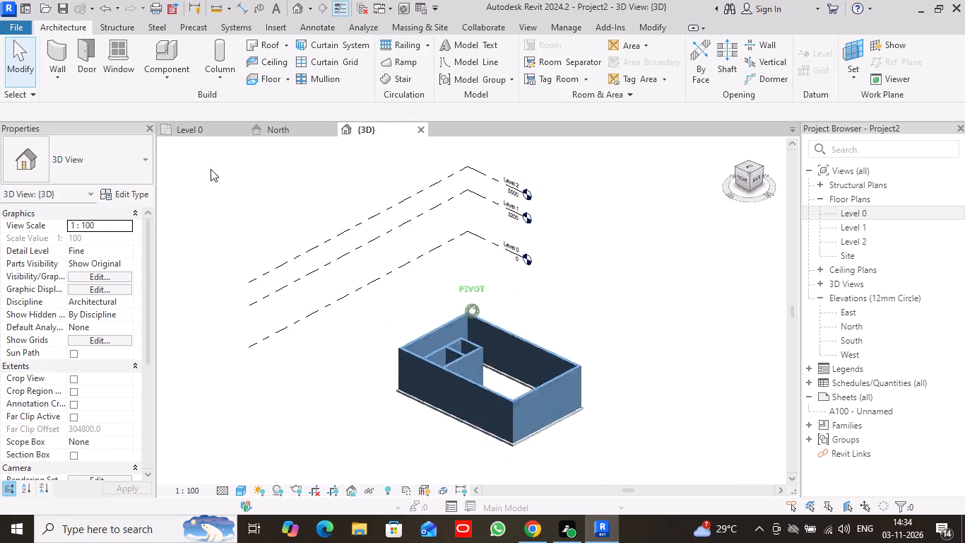
{"action": "left_click_drag", "start_coordinate": [211, 169], "coordinate": [353, 194]}
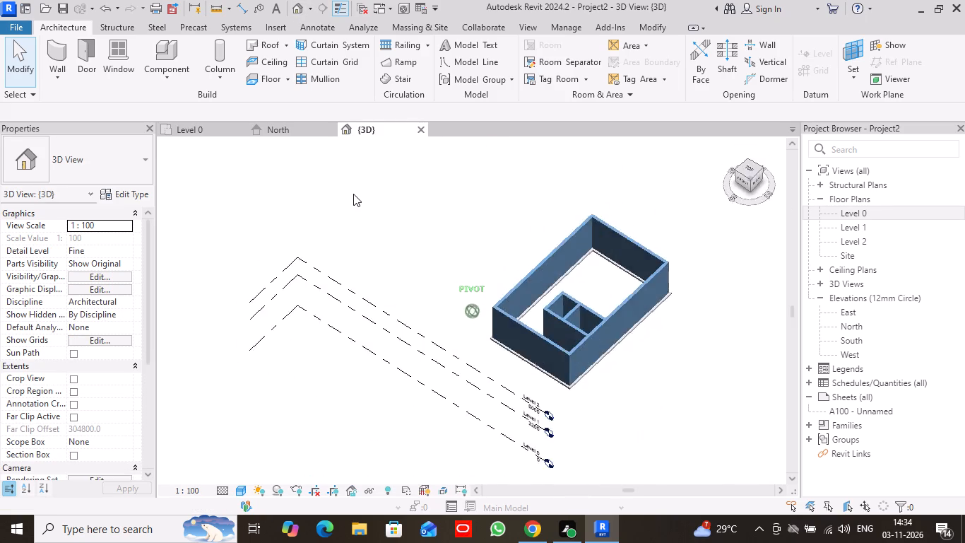
{"action": "left_click_drag", "start_coordinate": [353, 194], "coordinate": [355, 192]}
{"action": "left_click", "coordinate": [201, 129]}
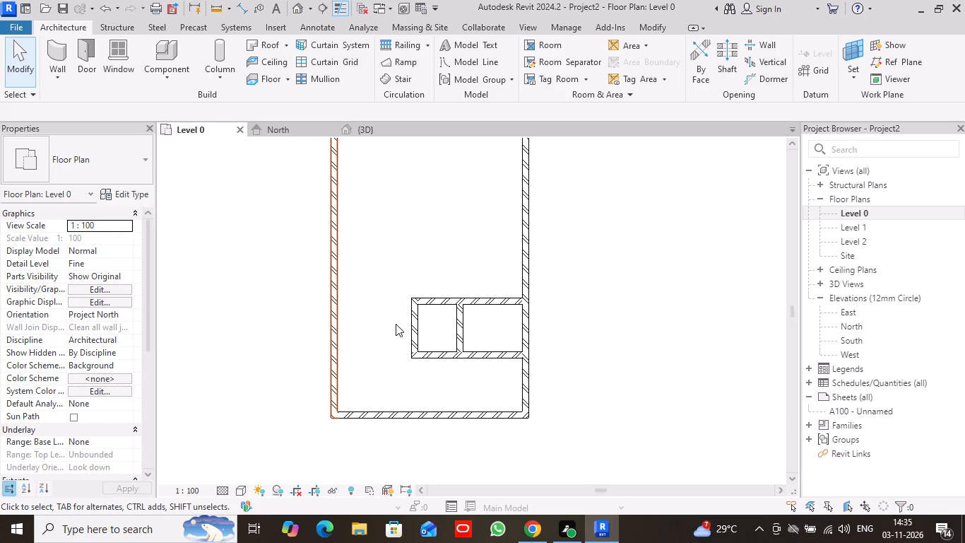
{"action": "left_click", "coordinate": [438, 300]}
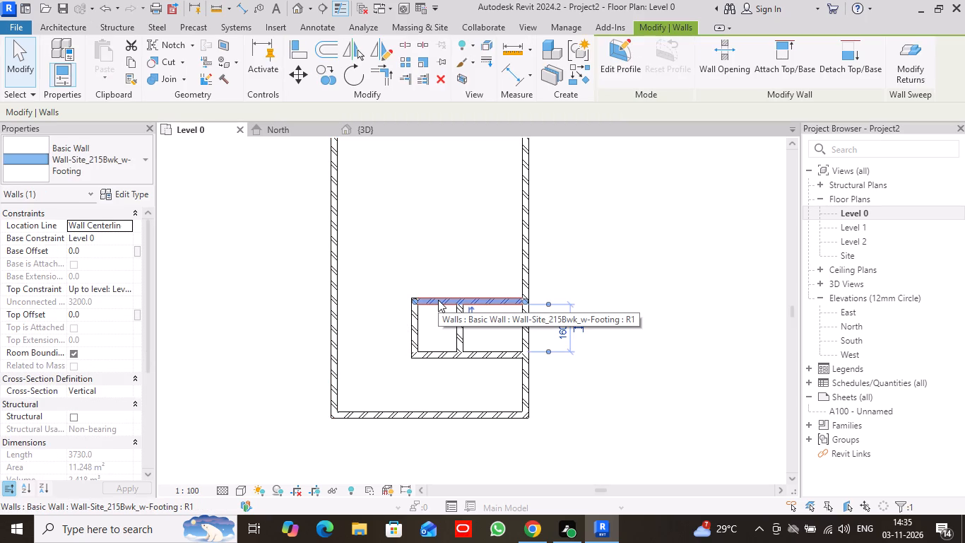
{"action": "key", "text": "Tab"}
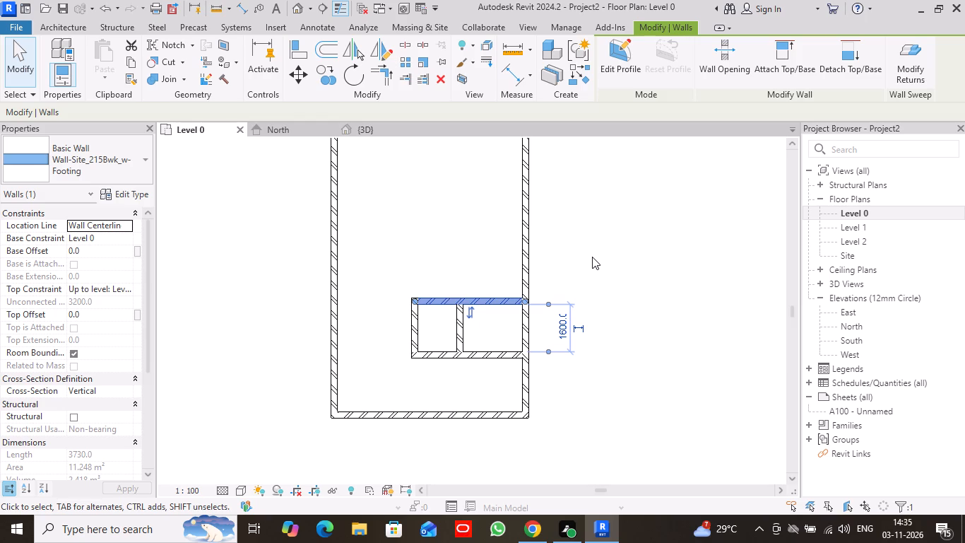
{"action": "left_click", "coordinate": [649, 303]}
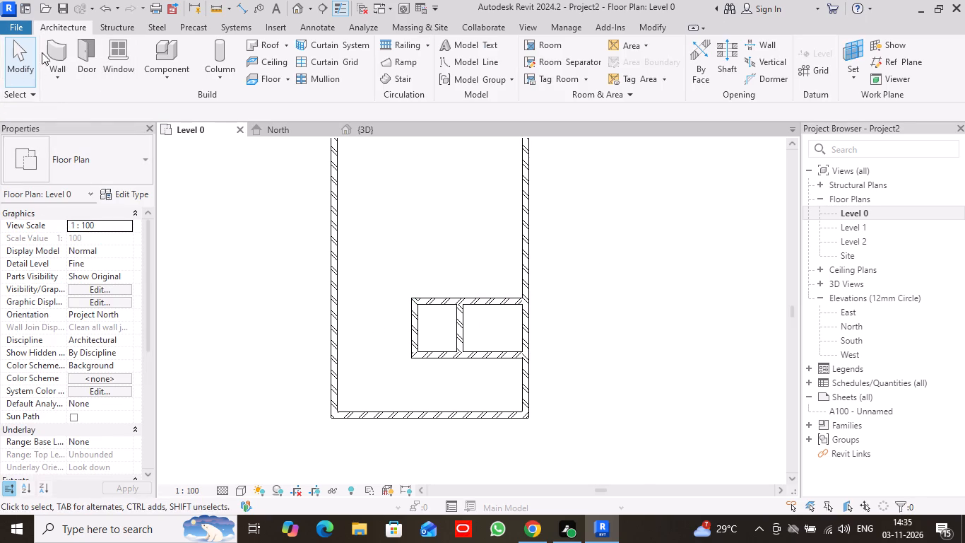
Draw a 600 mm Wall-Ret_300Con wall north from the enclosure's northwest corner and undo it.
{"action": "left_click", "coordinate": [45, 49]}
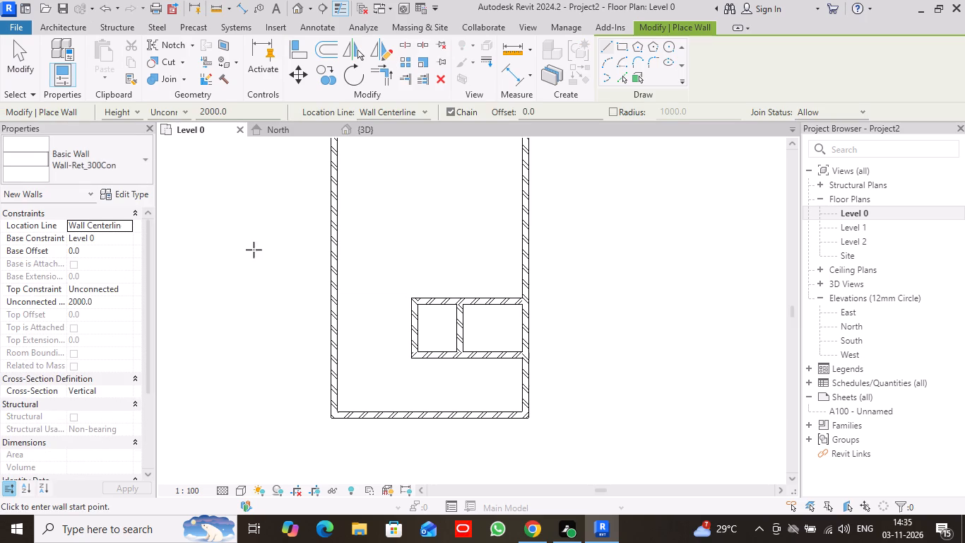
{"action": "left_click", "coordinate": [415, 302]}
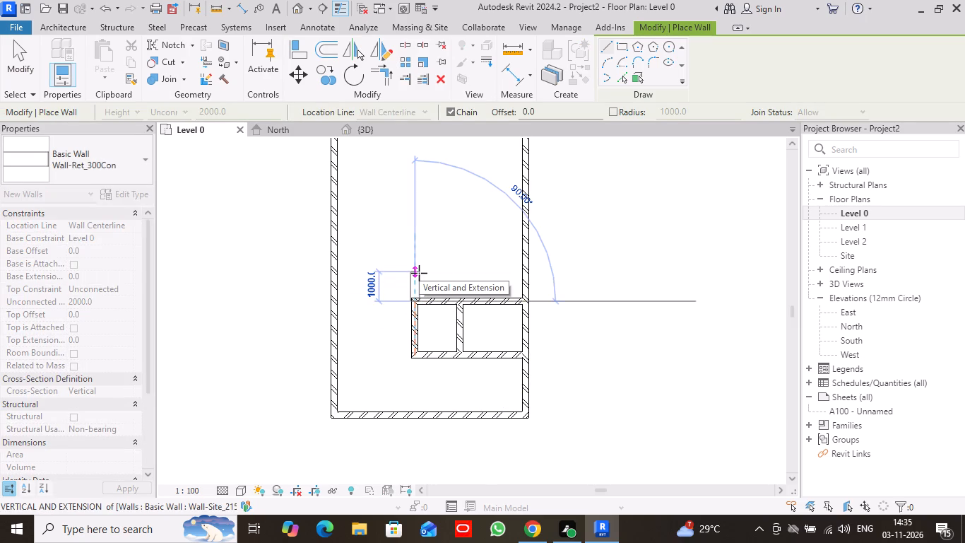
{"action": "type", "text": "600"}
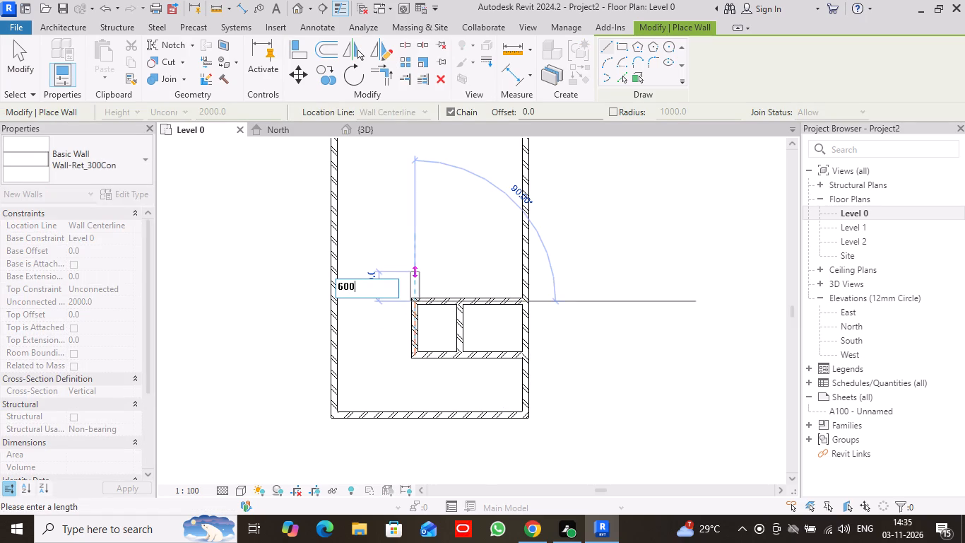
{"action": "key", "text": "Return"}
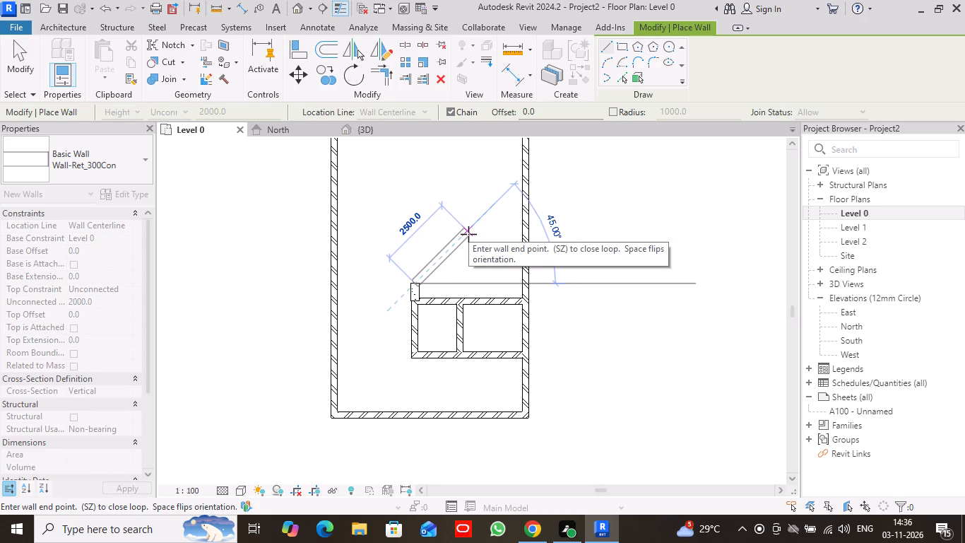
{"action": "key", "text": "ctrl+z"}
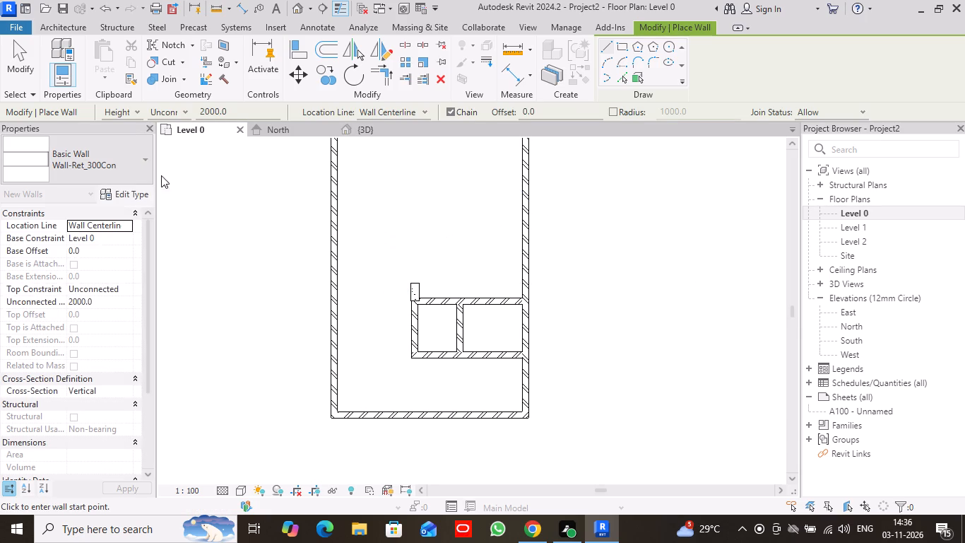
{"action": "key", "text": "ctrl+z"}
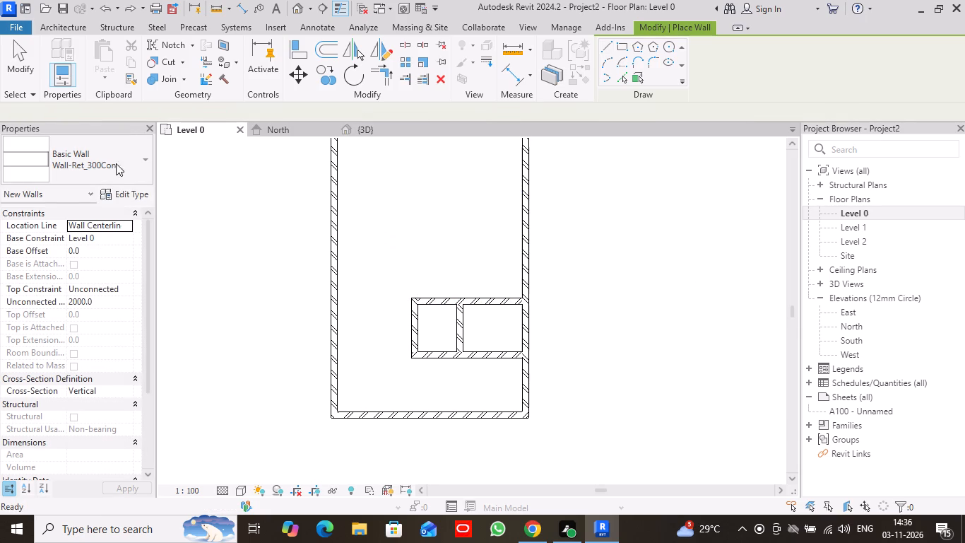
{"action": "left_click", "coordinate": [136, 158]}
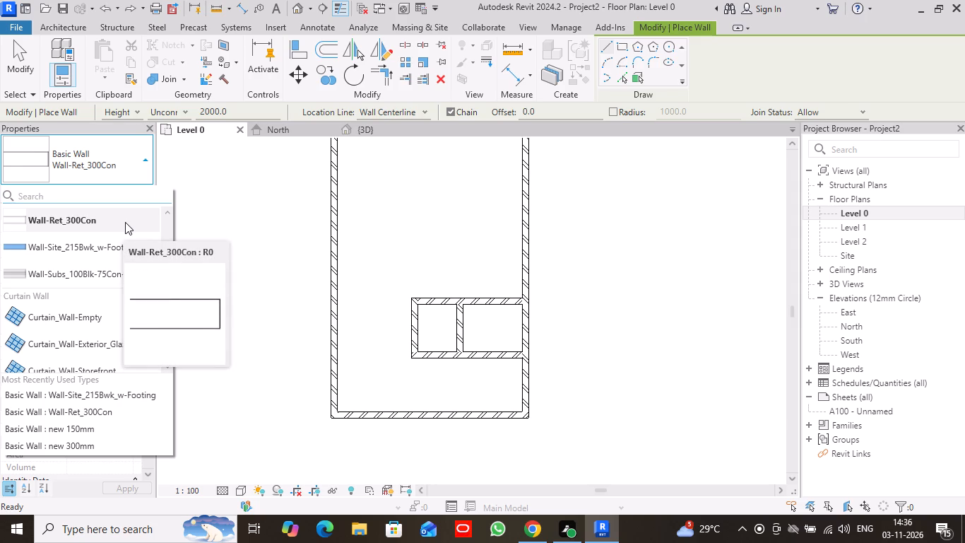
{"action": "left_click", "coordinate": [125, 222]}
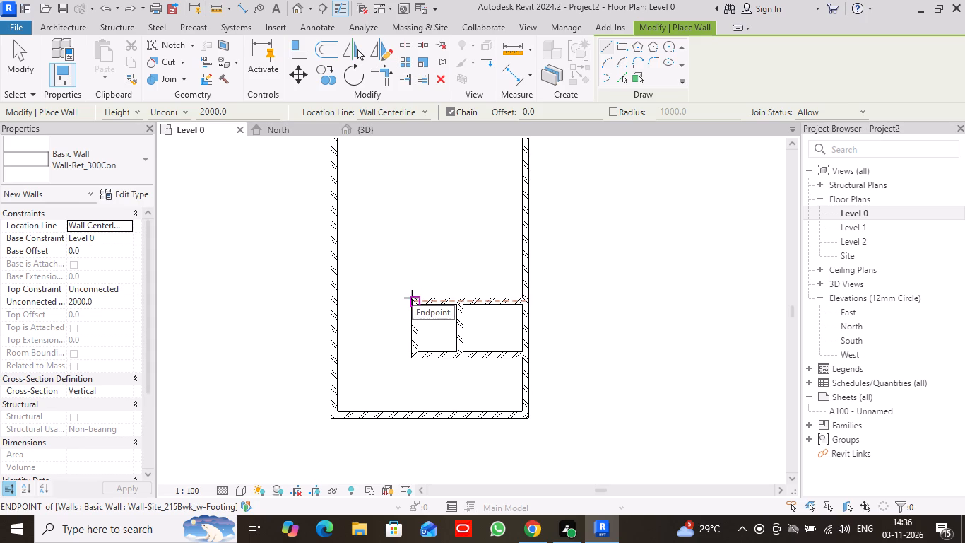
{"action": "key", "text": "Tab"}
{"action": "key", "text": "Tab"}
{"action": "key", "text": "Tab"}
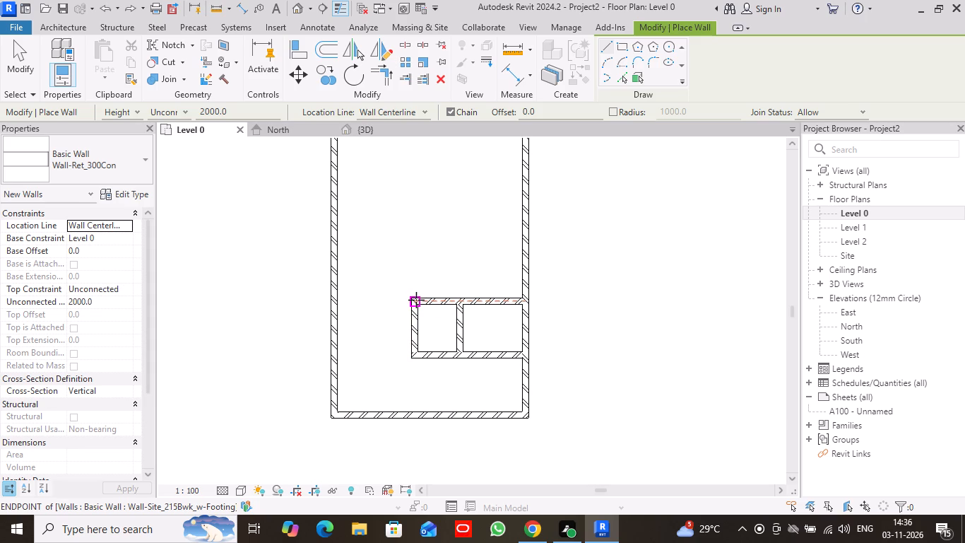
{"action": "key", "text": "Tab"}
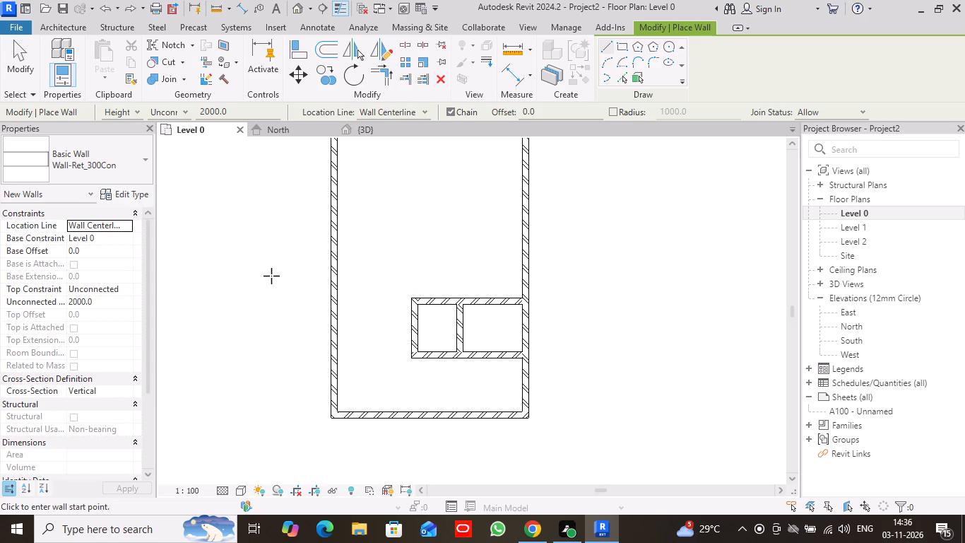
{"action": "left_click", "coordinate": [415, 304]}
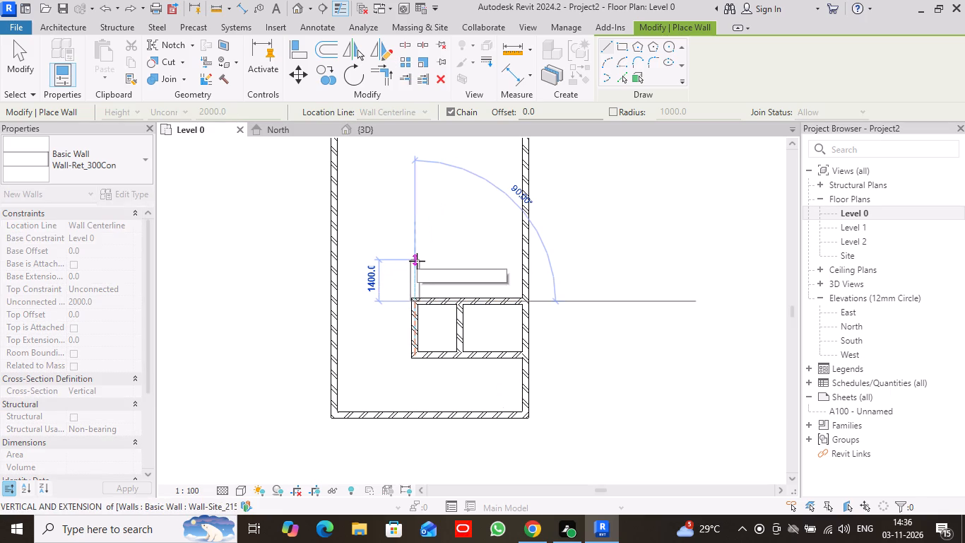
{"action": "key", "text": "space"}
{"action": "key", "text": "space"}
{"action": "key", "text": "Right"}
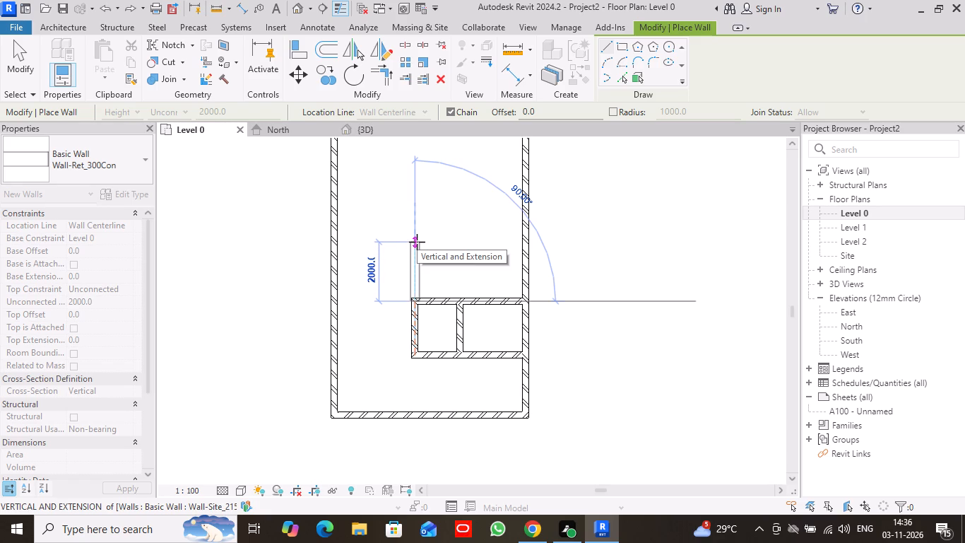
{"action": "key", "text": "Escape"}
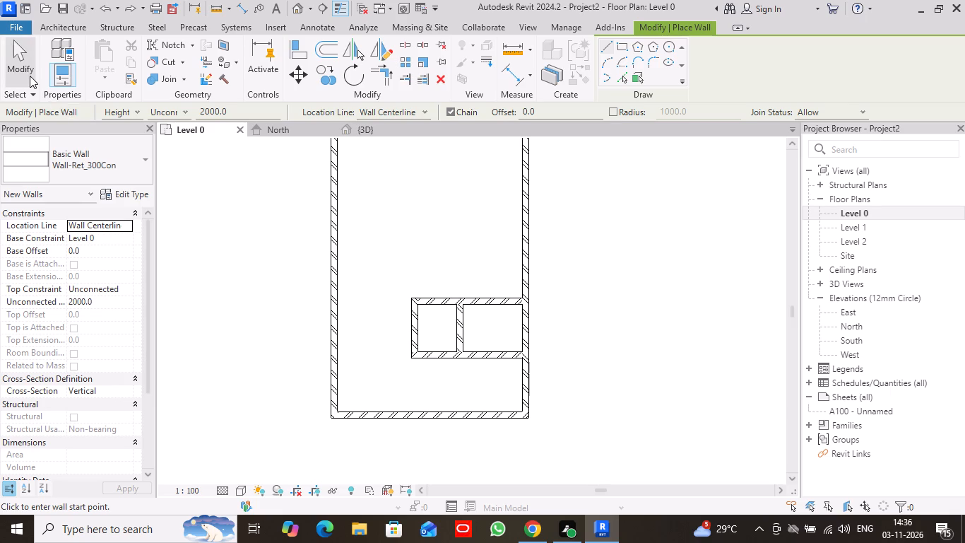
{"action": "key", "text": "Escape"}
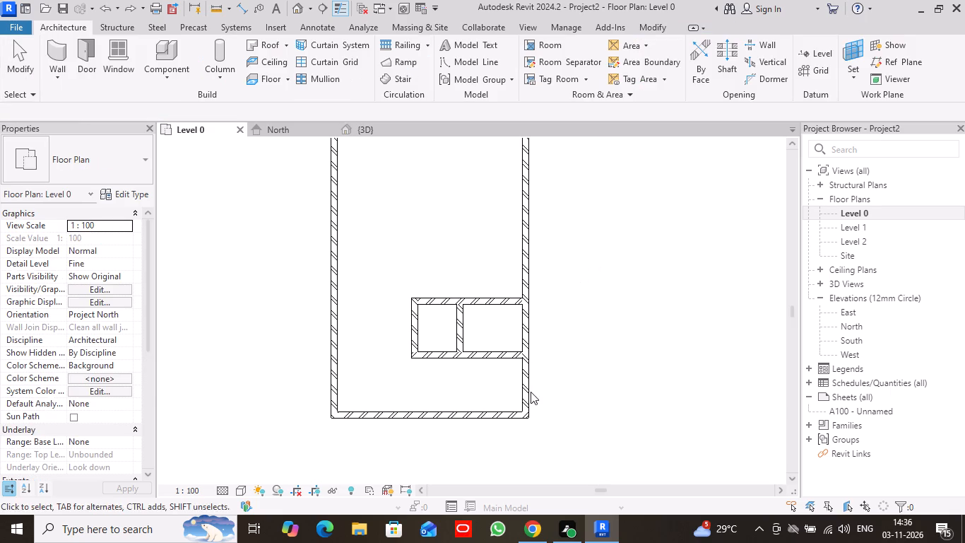
Draw a 600 mm wall of type Wall-Site_215Bwk_w-Footing north from the enclosure's northwest corner.
{"action": "left_click", "coordinate": [508, 414]}
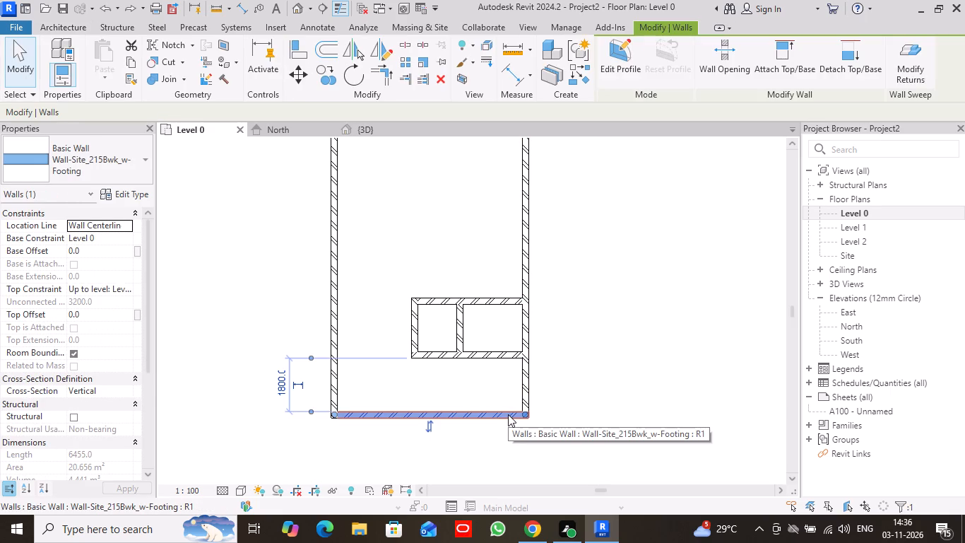
{"action": "left_click", "coordinate": [141, 158]}
{"action": "left_click", "coordinate": [55, 23]}
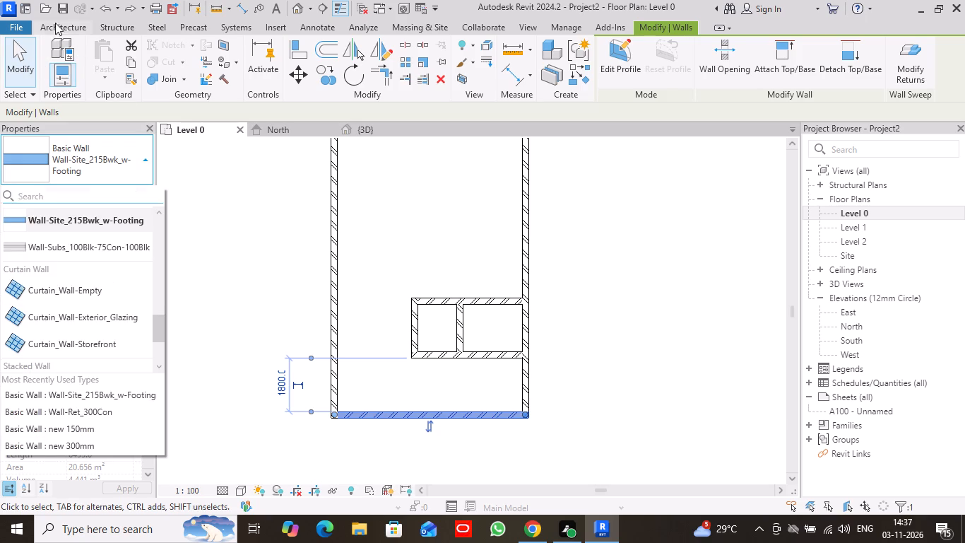
{"action": "left_click", "coordinate": [57, 59]}
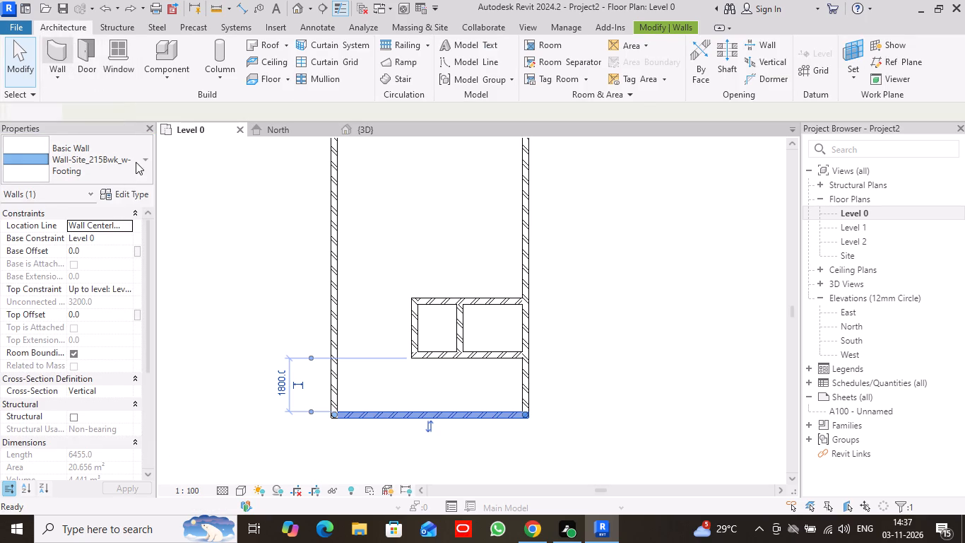
{"action": "left_click", "coordinate": [143, 160]}
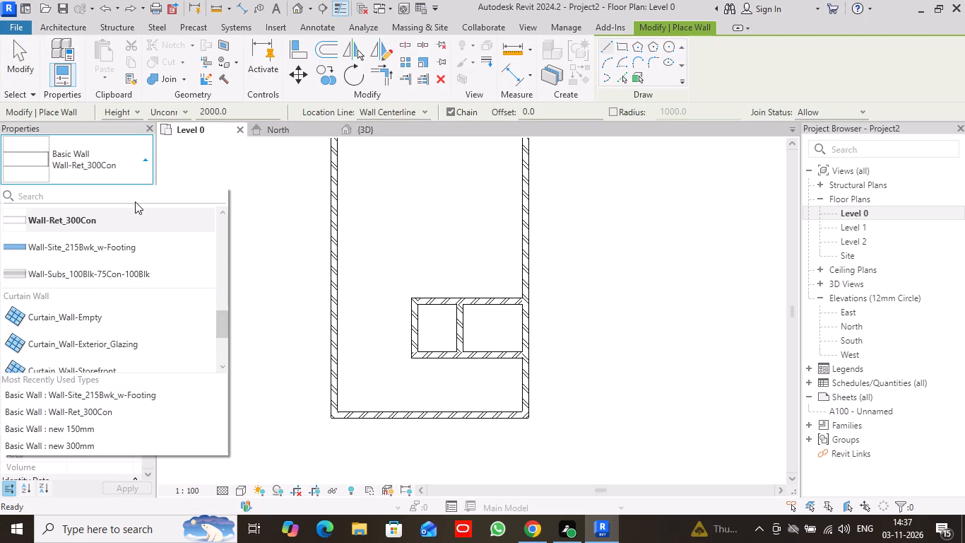
{"action": "left_click", "coordinate": [112, 245]}
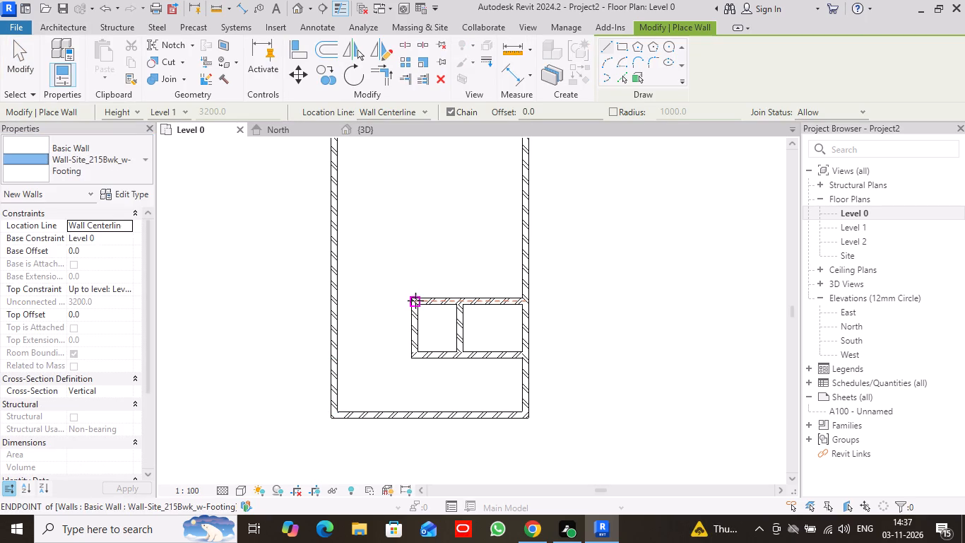
{"action": "left_click", "coordinate": [414, 300]}
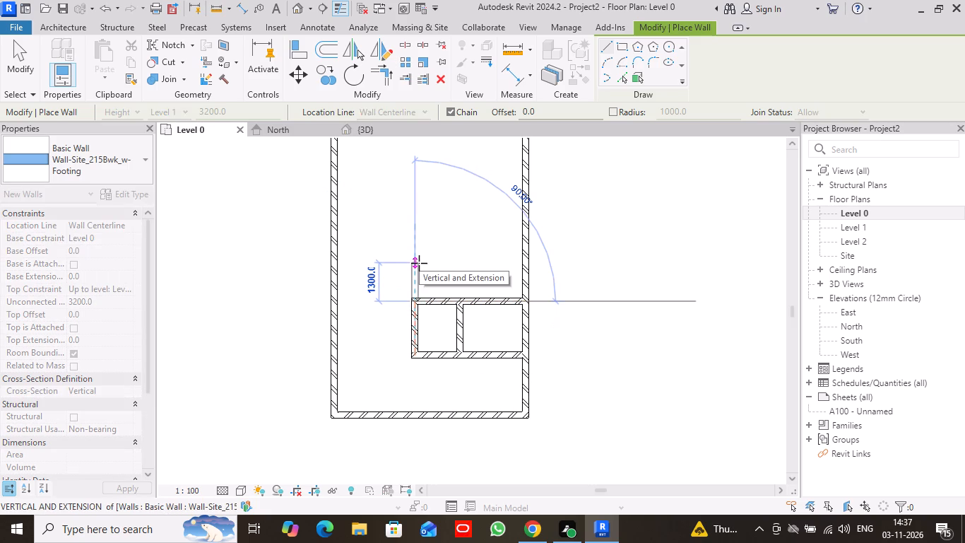
{"action": "type", "text": "600"}
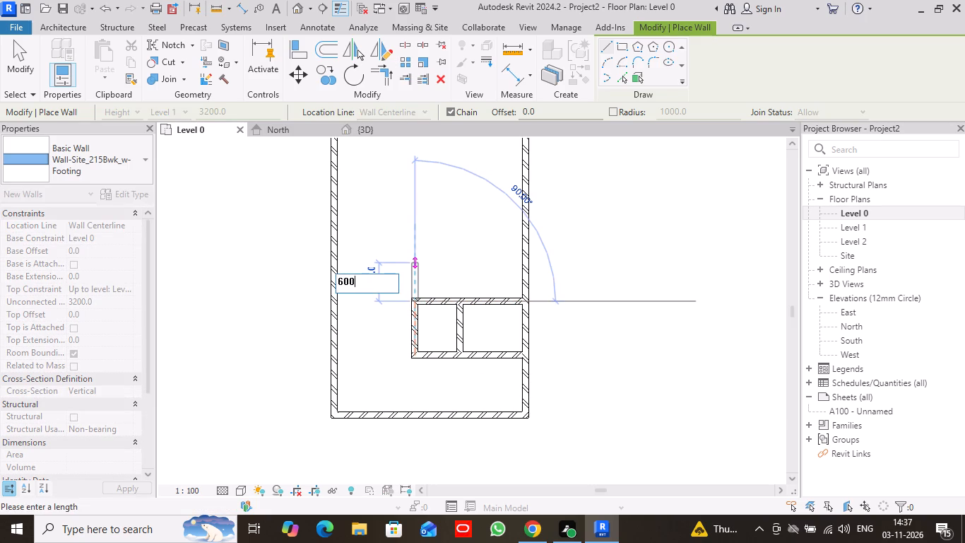
{"action": "key", "text": "Return"}
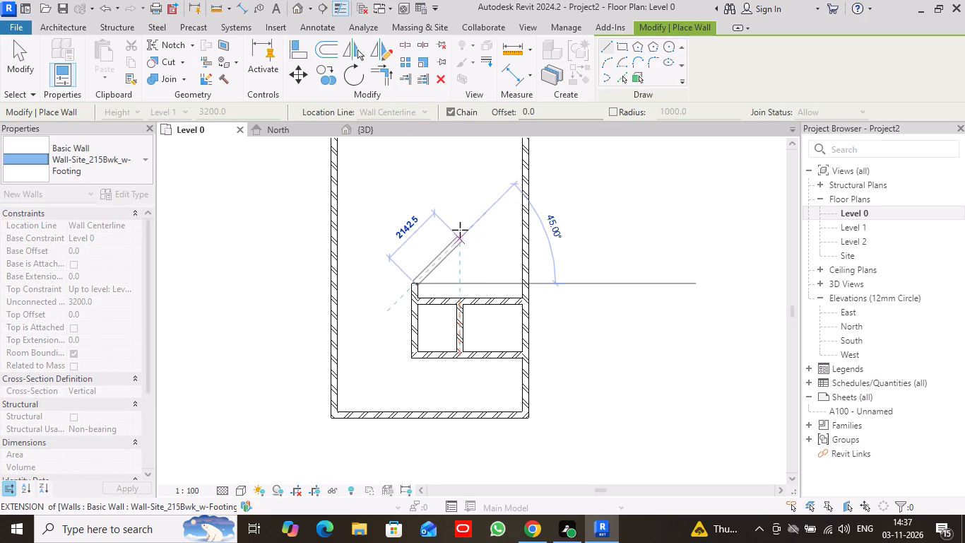
{"action": "key", "text": "Escape"}
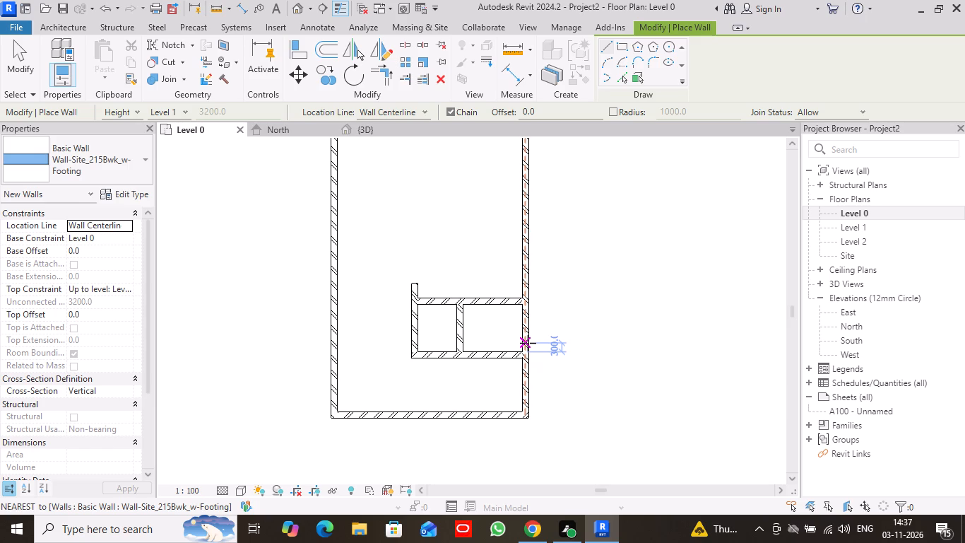
Inspect the short wall at the enclosure's northwest corner in the 3D view and return to the Level 0 plan.
{"action": "left_click", "coordinate": [378, 134]}
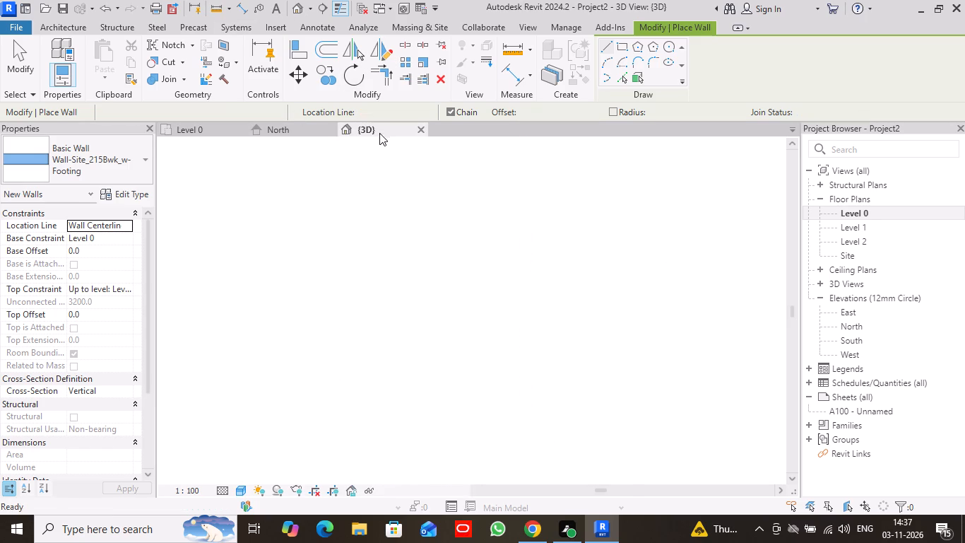
{"action": "scroll", "coordinate": [615, 390], "scroll_direction": "up", "scroll_amount": 3}
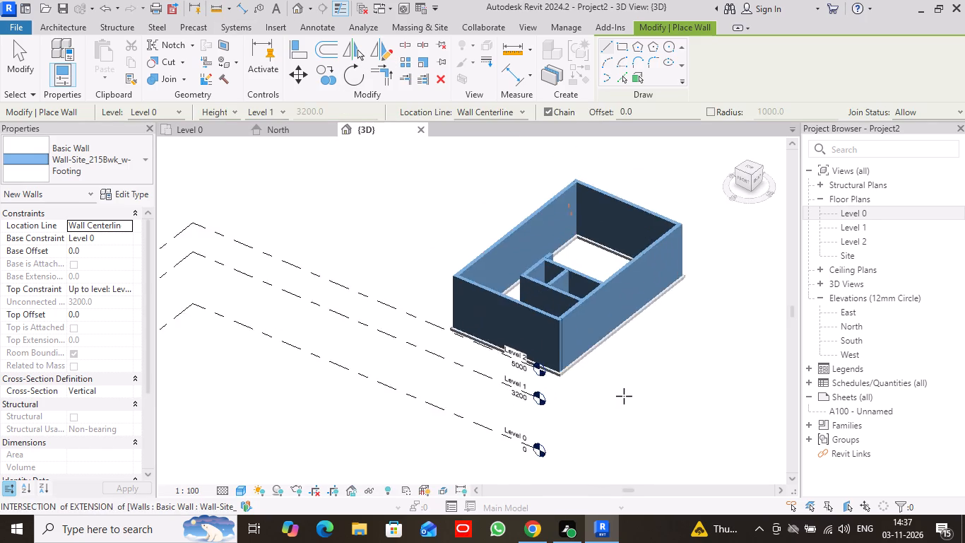
{"action": "scroll", "coordinate": [624, 396], "scroll_direction": "up", "scroll_amount": 2}
{"action": "left_click", "coordinate": [206, 132]}
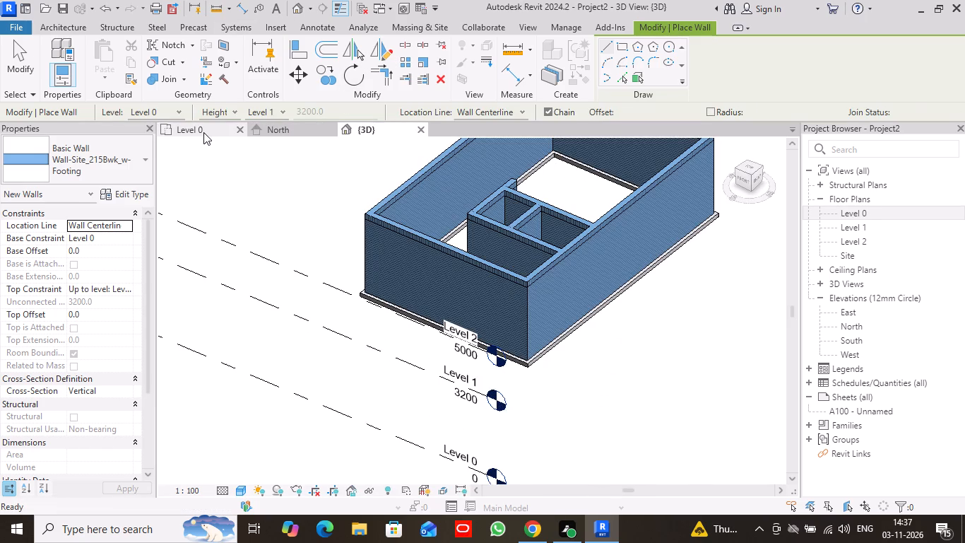
{"action": "left_click", "coordinate": [30, 59]}
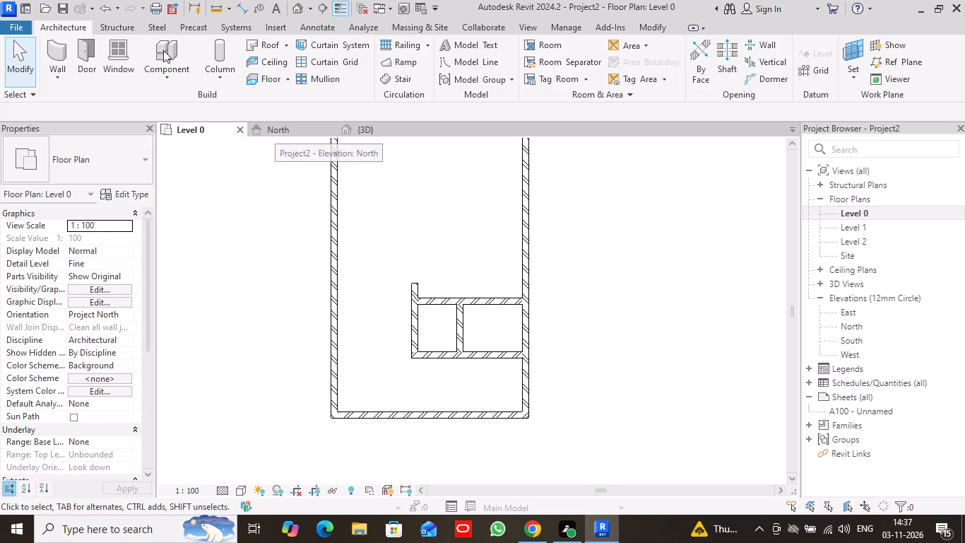
{"action": "key", "text": "space"}
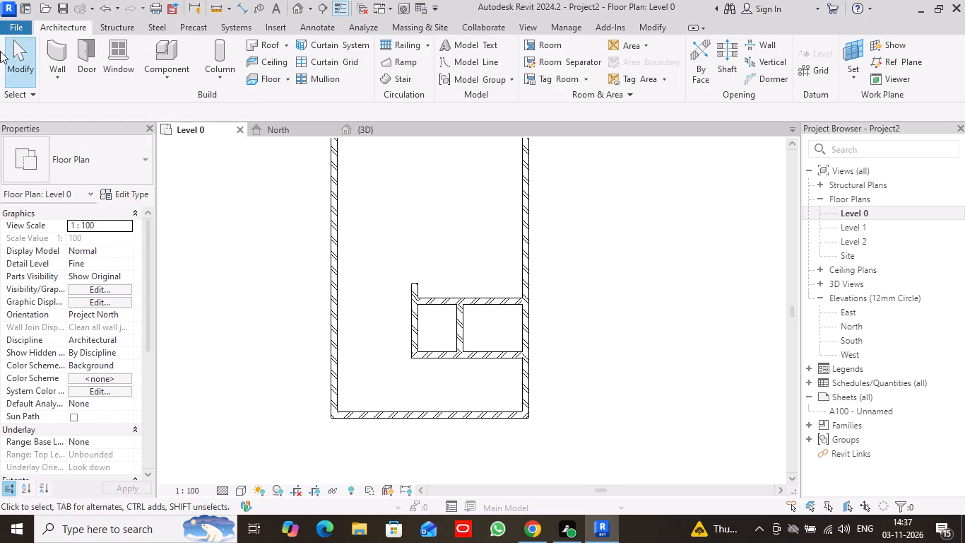
Save the project in the Documents folder under the name fuji 2.
{"action": "left_click", "coordinate": [21, 29]}
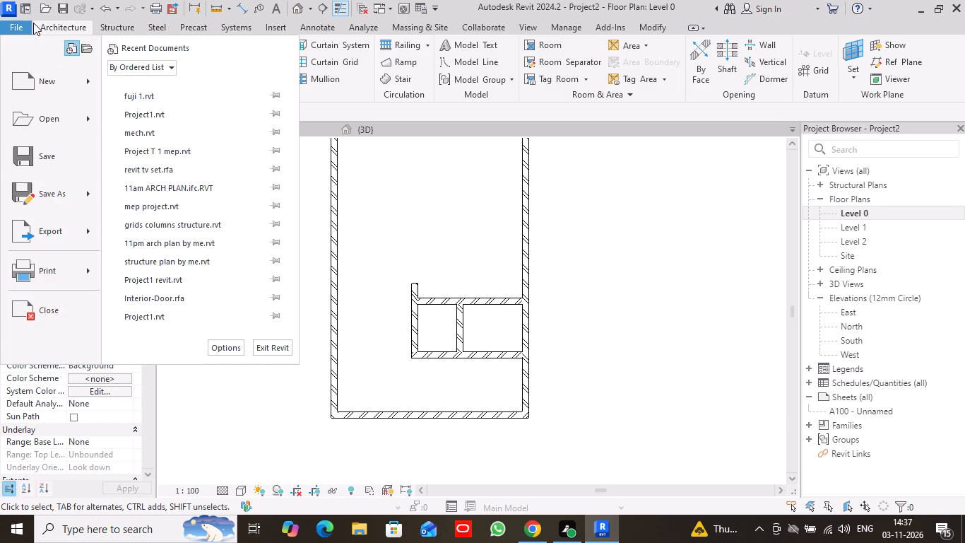
{"action": "left_click", "coordinate": [59, 166]}
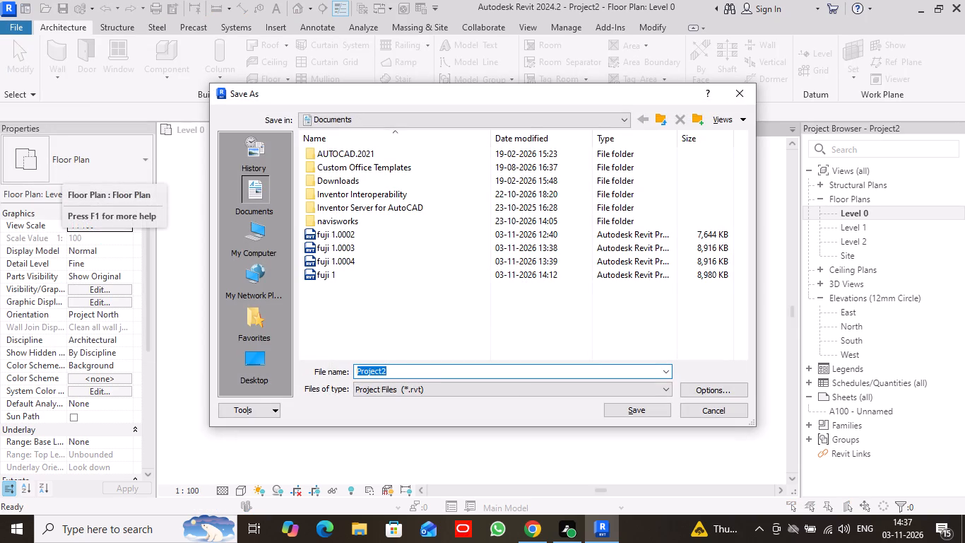
{"action": "left_click", "coordinate": [418, 374]}
{"action": "key", "text": "BackSpace"}
{"action": "key", "text": "BackSpace"}
{"action": "key", "text": "BackSpace"}
{"action": "key", "text": "BackSpace"}
{"action": "key", "text": "BackSpace"}
{"action": "key", "text": "BackSpace"}
{"action": "key", "text": "BackSpace"}
{"action": "key", "text": "BackSpace"}
{"action": "key", "text": "BackSpace"}
{"action": "key", "text": "BackSpace"}
{"action": "key", "text": "BackSpace"}
{"action": "key", "text": "BackSpace"}
{"action": "key", "text": "BackSpace"}
{"action": "key", "text": "BackSpace"}
{"action": "key", "text": "BackSpace"}
{"action": "key", "text": "BackSpace"}
{"action": "key", "text": "BackSpace"}
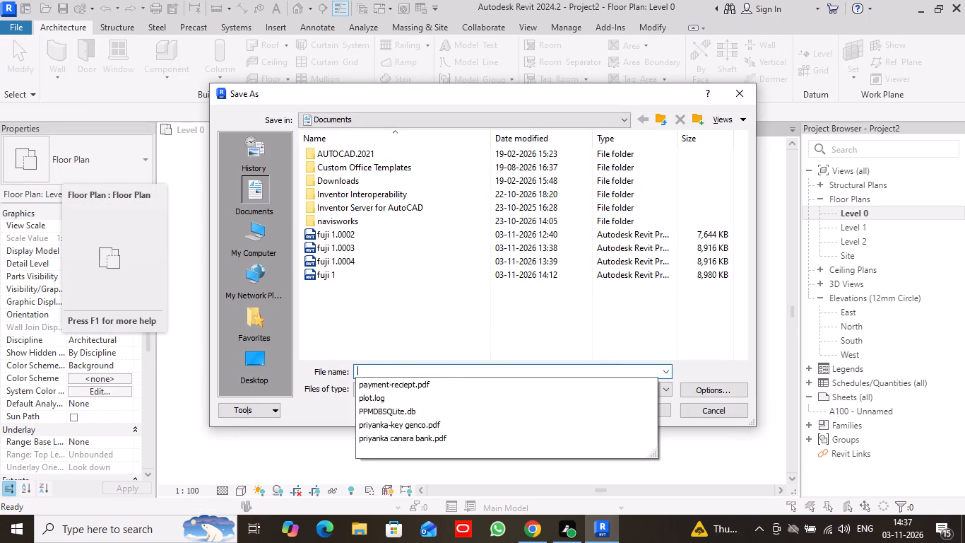
{"action": "type", "text": "fuji 2"}
{"action": "key", "text": "Return"}
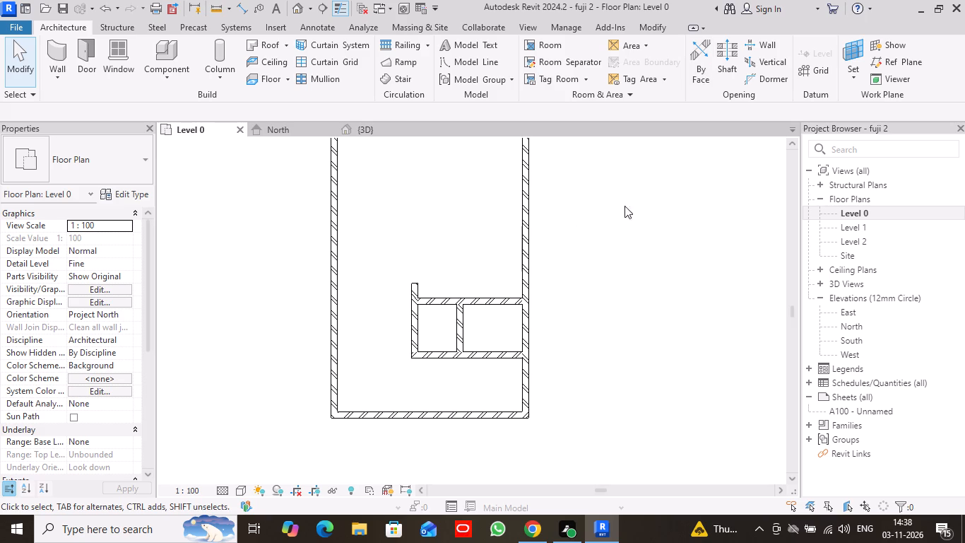
Open the Level 1 floor plan and go down its view properties to the Extents settings.
{"action": "double_click", "coordinate": [859, 229]}
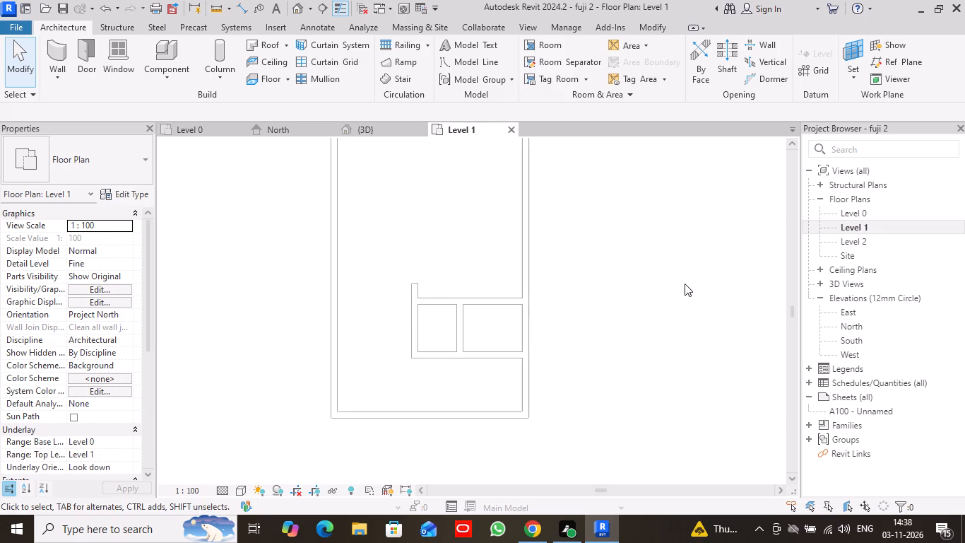
{"action": "scroll", "coordinate": [673, 285], "scroll_direction": "down", "scroll_amount": 2}
{"action": "middle_click_drag", "start_coordinate": [605, 264], "coordinate": [587, 288]}
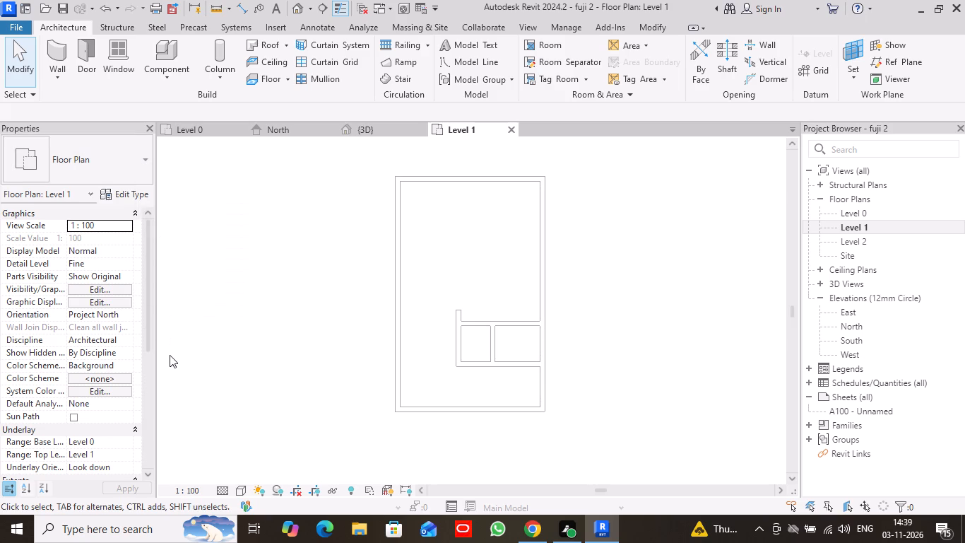
{"action": "double_click", "coordinate": [151, 474]}
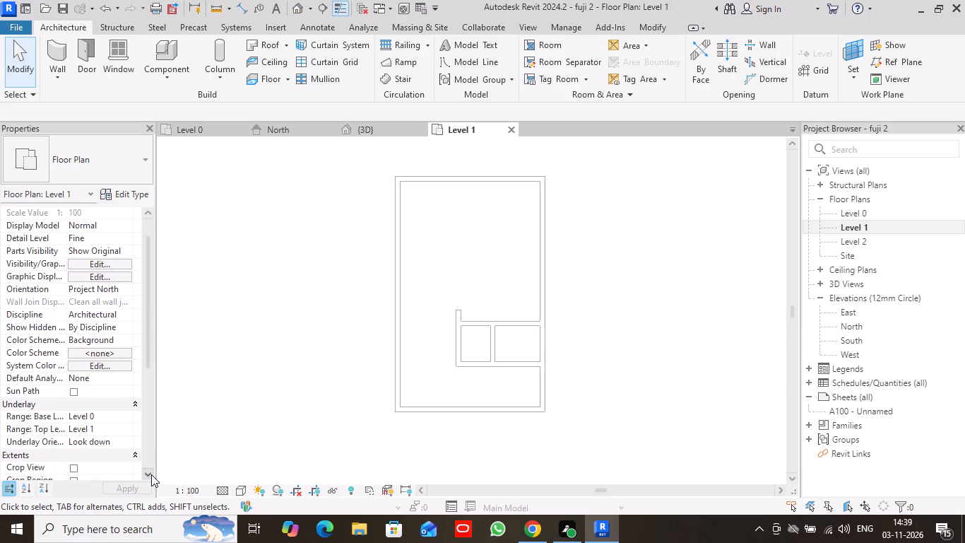
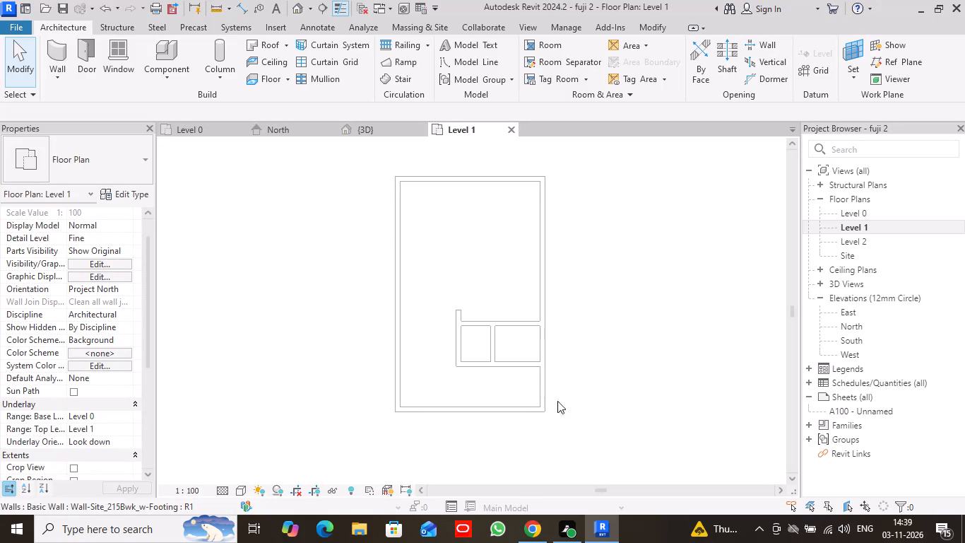
Draw a rectangle of Wall-Ret_300Con walls up to Level 2, about 8100 by 14800 mm, overlapping the Level 0 outline and shifted west.
{"action": "left_click", "coordinate": [58, 51]}
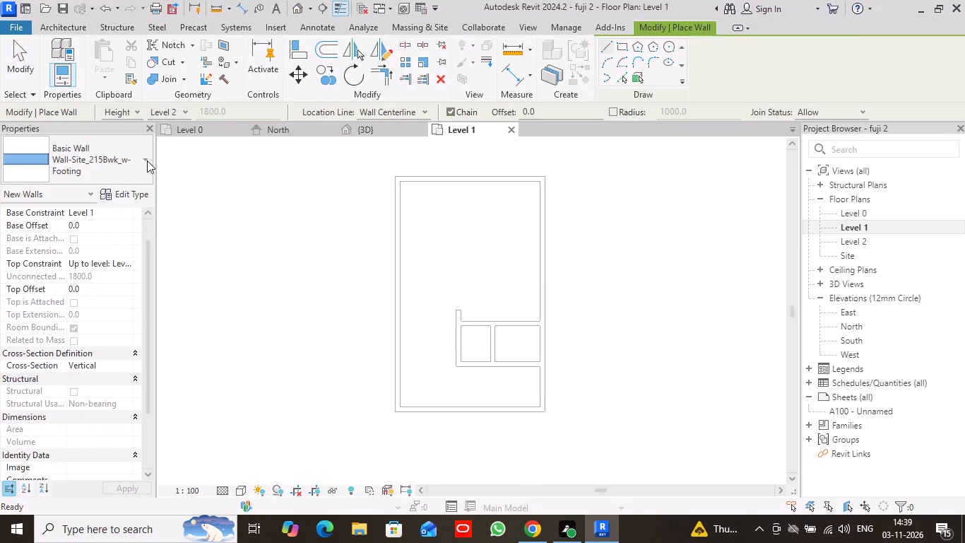
{"action": "left_click", "coordinate": [146, 158]}
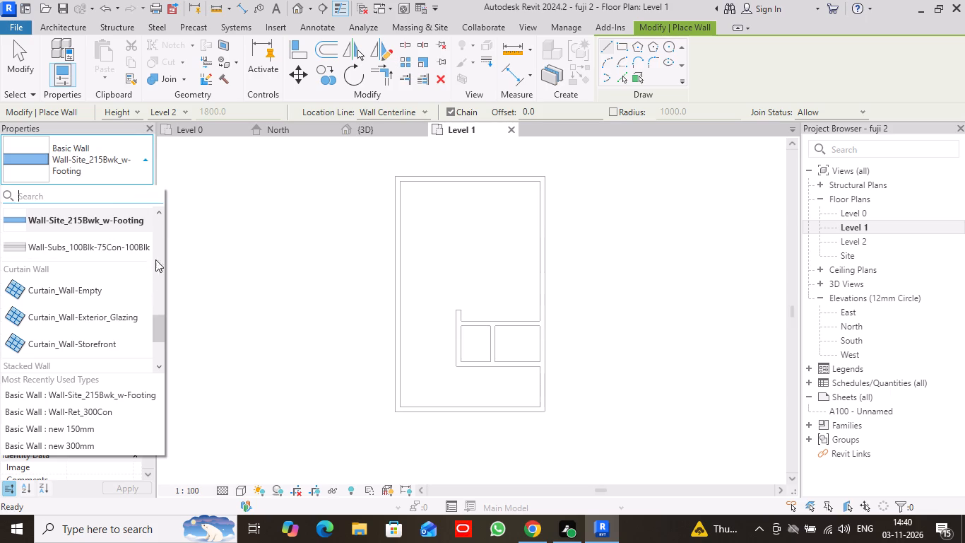
{"action": "left_click", "coordinate": [158, 211]}
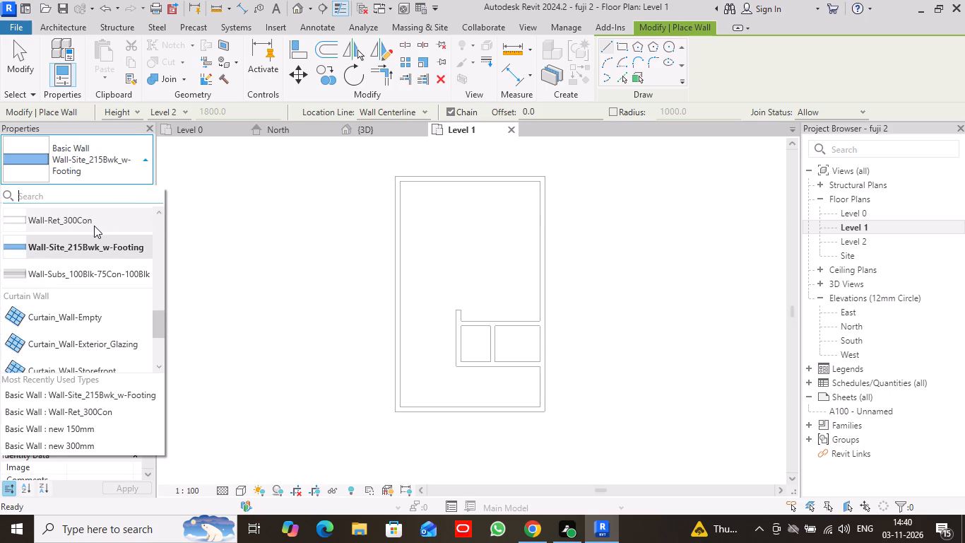
{"action": "left_click", "coordinate": [94, 226]}
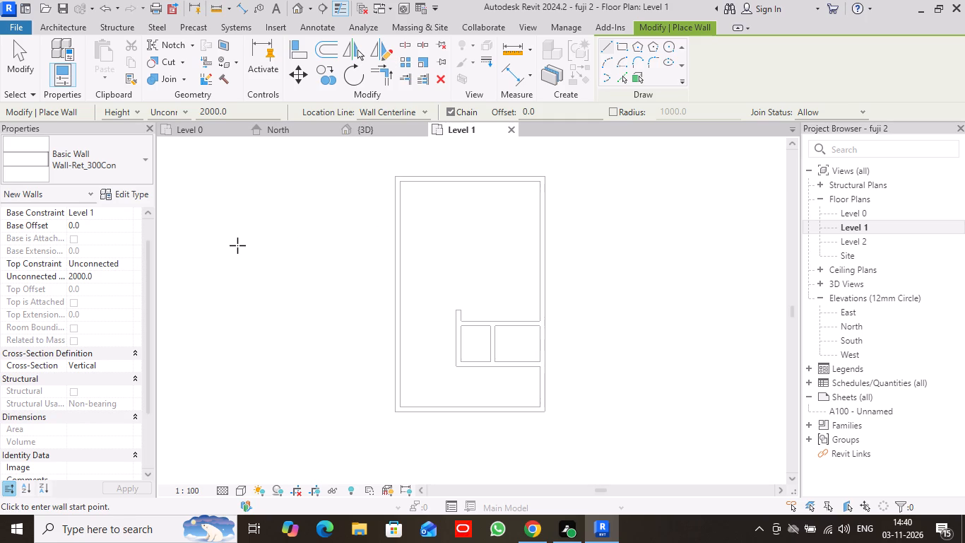
{"action": "left_click", "coordinate": [617, 45]}
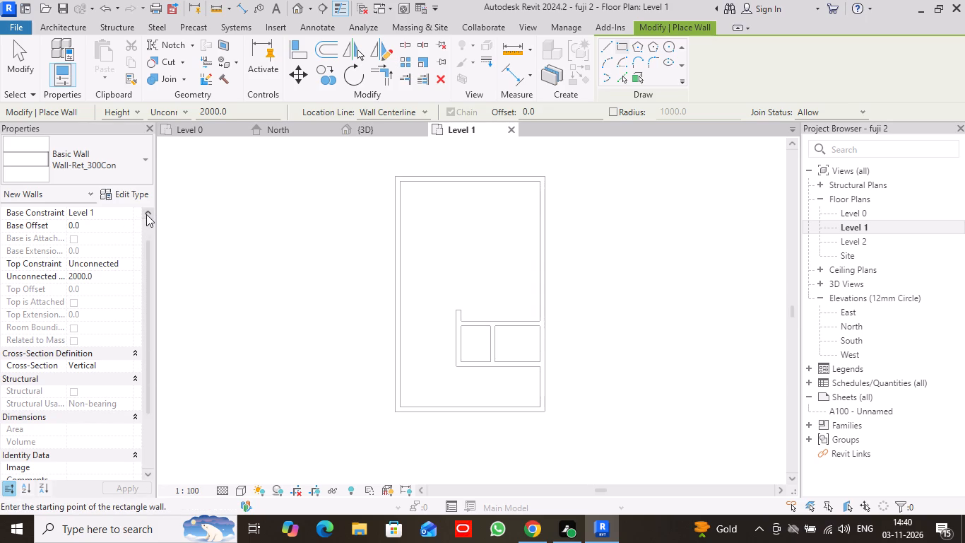
{"action": "left_click", "coordinate": [119, 265]}
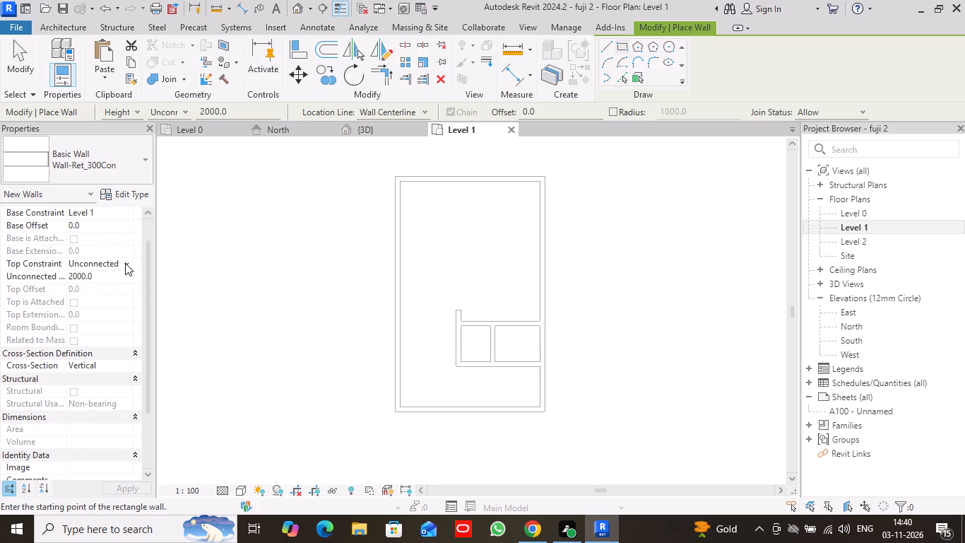
{"action": "left_click", "coordinate": [125, 263]}
{"action": "left_click", "coordinate": [130, 309]}
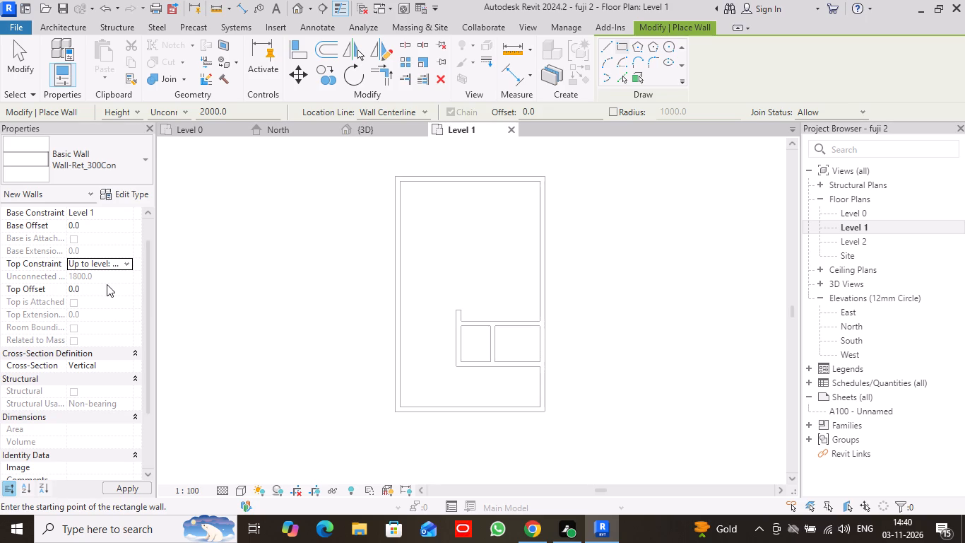
{"action": "scroll", "coordinate": [419, 185], "scroll_direction": "down", "scroll_amount": 2}
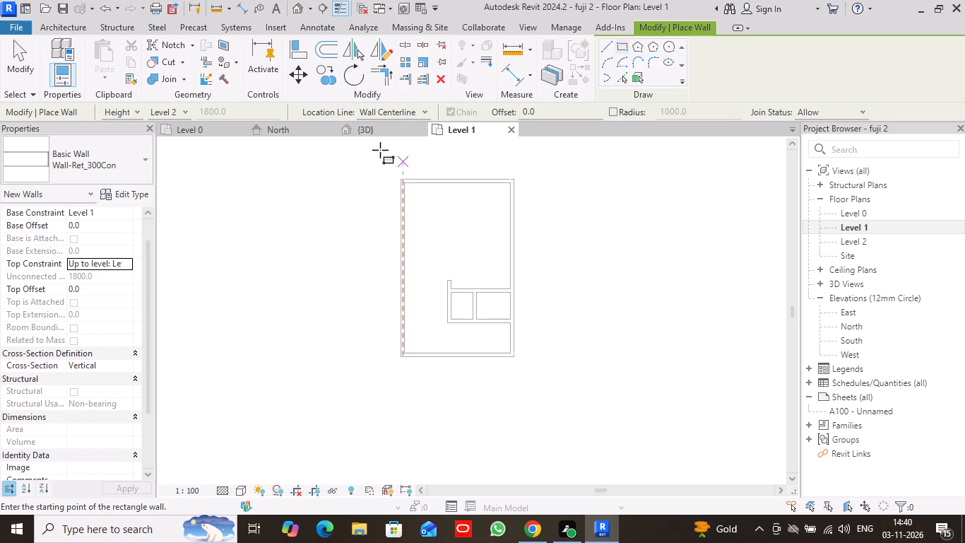
{"action": "left_click", "coordinate": [355, 147]}
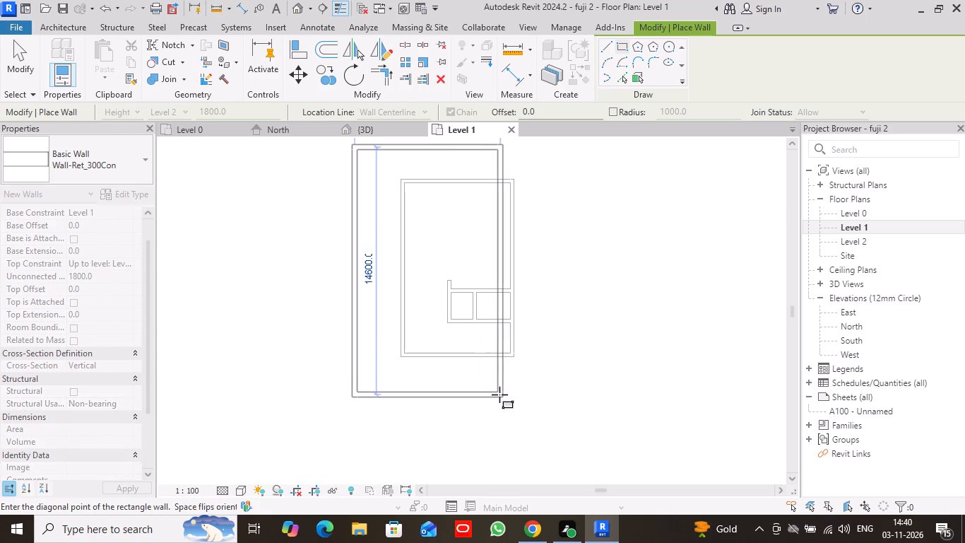
{"action": "left_click", "coordinate": [492, 399]}
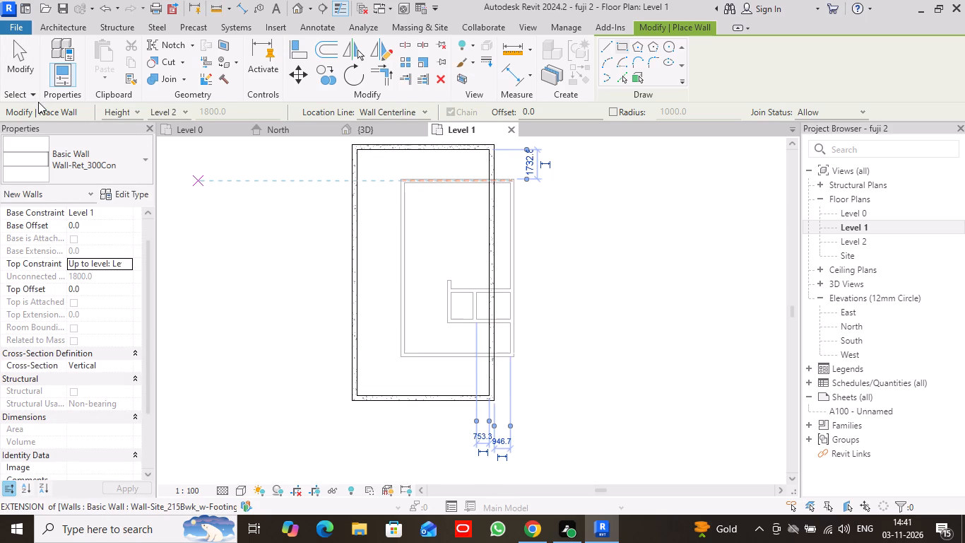
{"action": "key", "text": "Escape"}
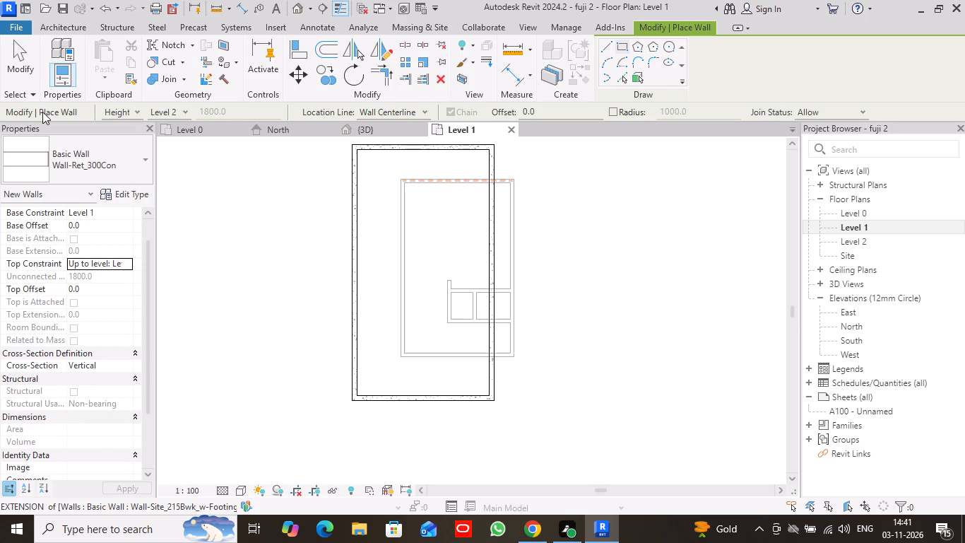
{"action": "scroll", "coordinate": [355, 223], "scroll_direction": "down", "scroll_amount": 2}
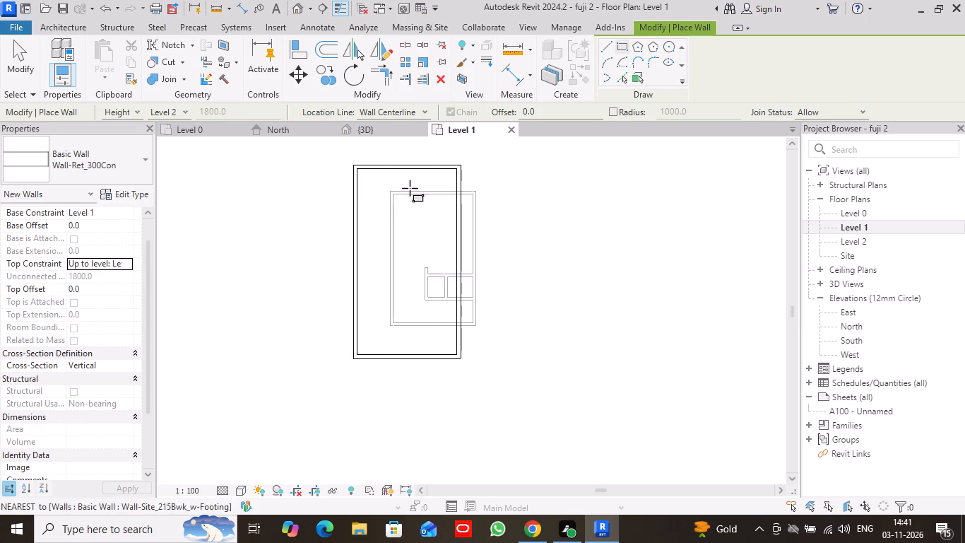
{"action": "left_click_drag", "start_coordinate": [13, 61], "coordinate": [24, 62]}
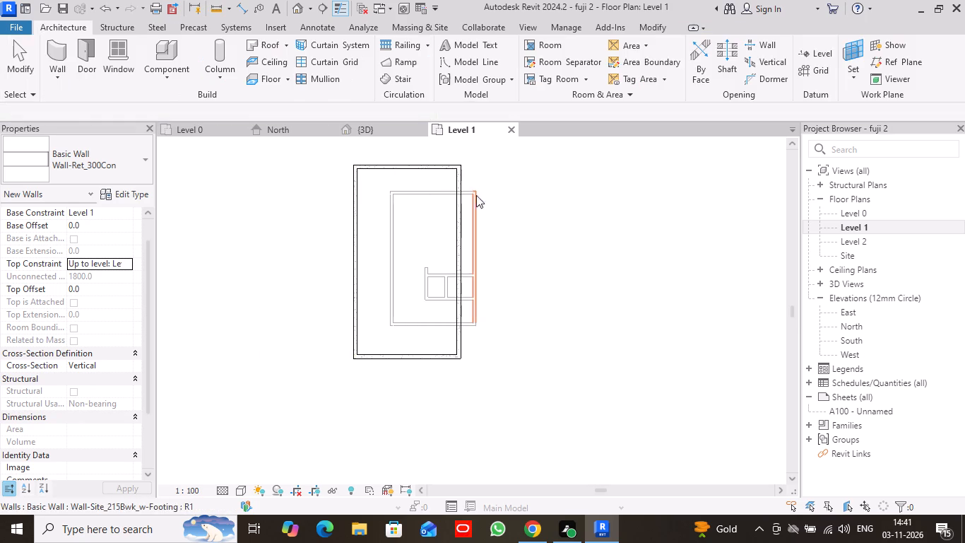
Inspect the new rectangle's walls one by one for their offset distances from the Level 0 outline.
{"action": "left_click", "coordinate": [401, 165]}
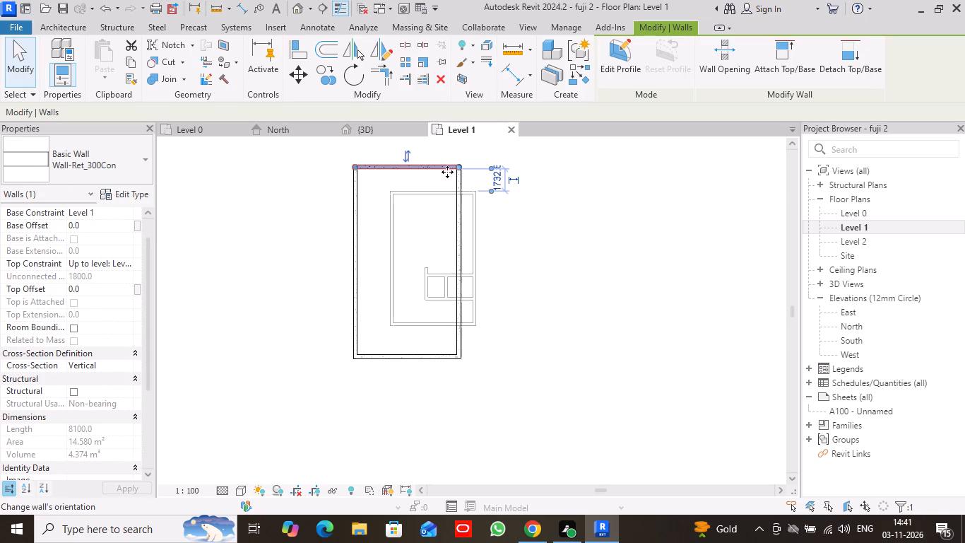
{"action": "left_click", "coordinate": [460, 184]}
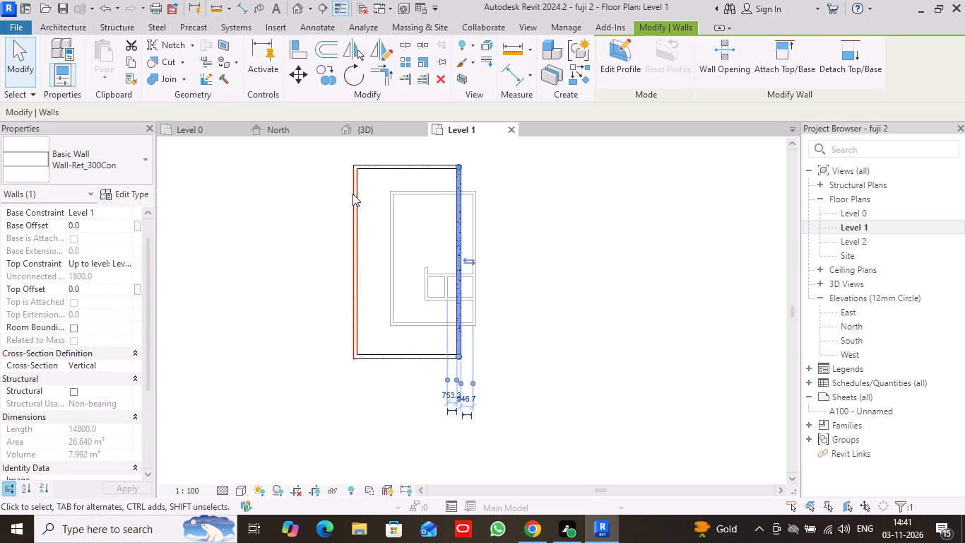
{"action": "left_click", "coordinate": [353, 194]}
{"action": "scroll", "coordinate": [407, 173], "scroll_direction": "down", "scroll_amount": 1}
{"action": "middle_click_drag", "start_coordinate": [426, 158], "coordinate": [420, 224]}
{"action": "left_click", "coordinate": [408, 235]}
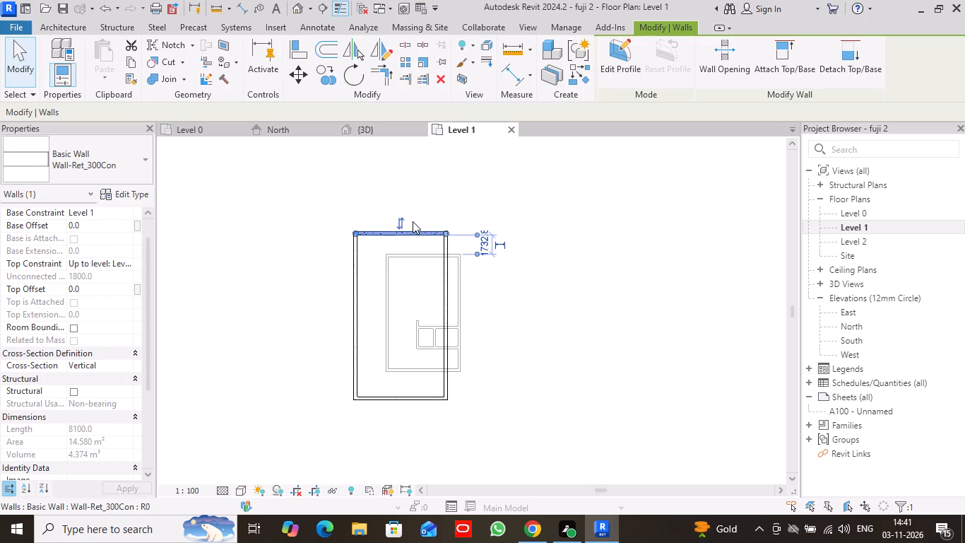
{"action": "left_click", "coordinate": [401, 398]}
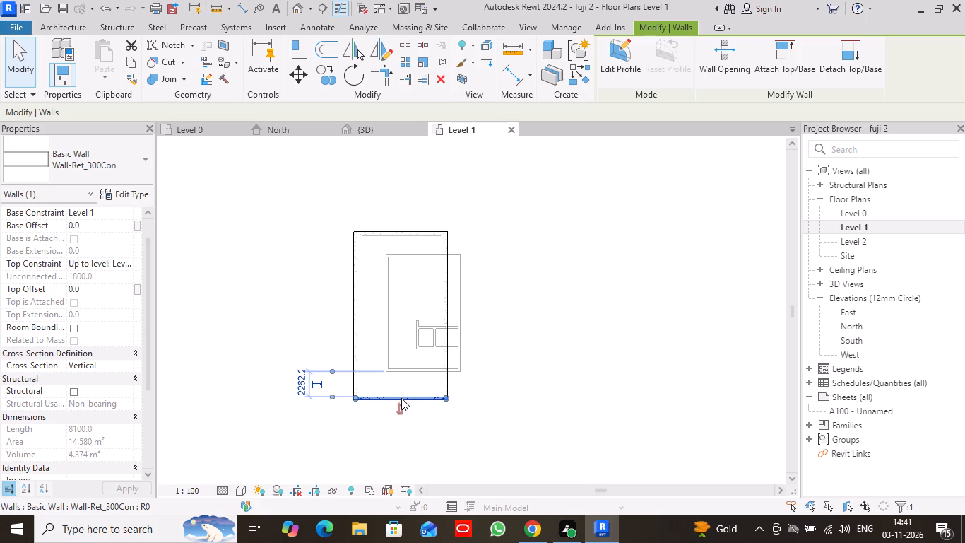
{"action": "left_click", "coordinate": [397, 230]}
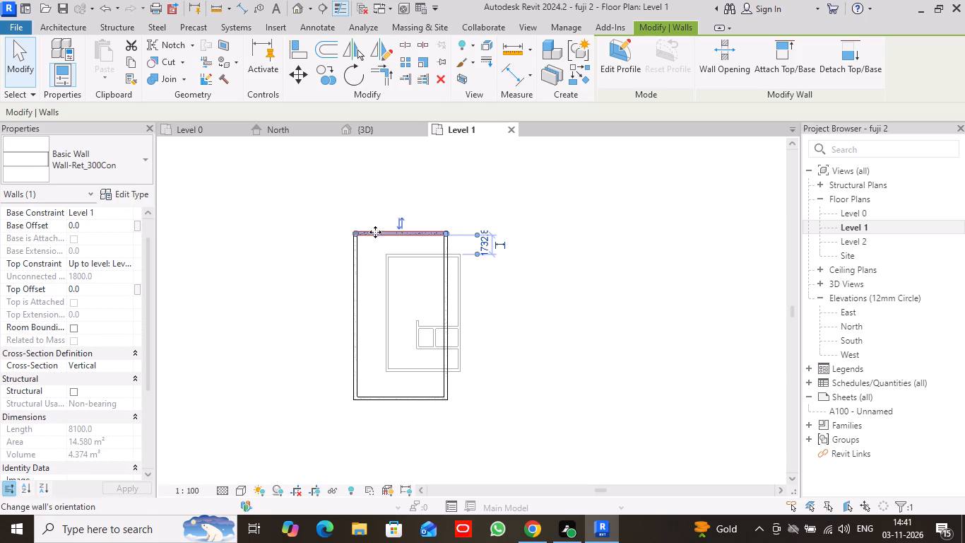
{"action": "left_click", "coordinate": [354, 257]}
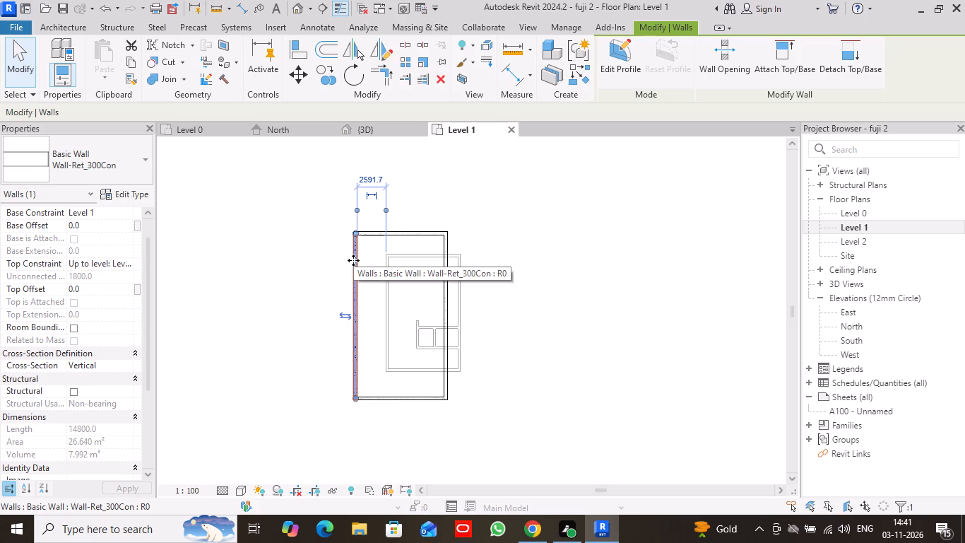
Set the distance from the new north wall to the Level 0 north wall to 1000 mm.
{"action": "left_click", "coordinate": [419, 230]}
{"action": "type", "text": "100"}
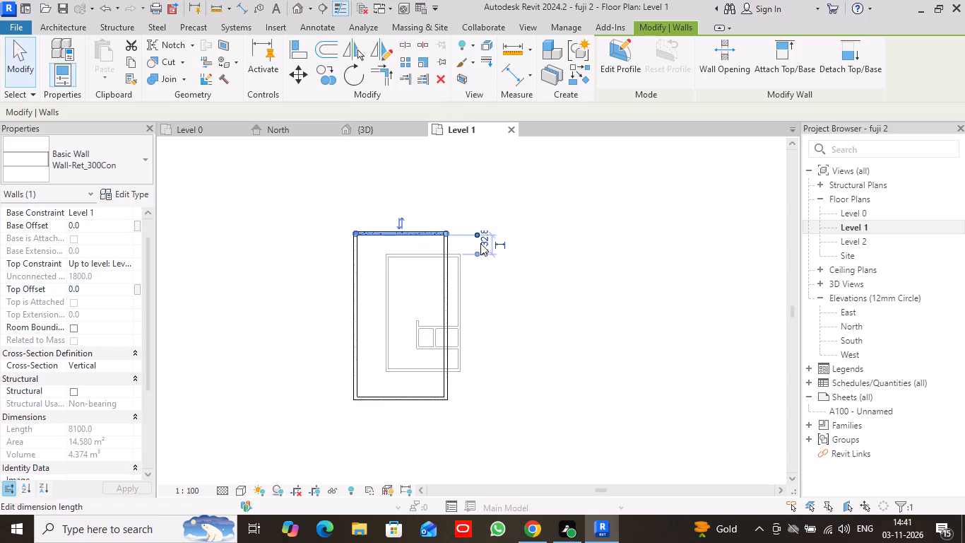
{"action": "left_click", "coordinate": [480, 243]}
{"action": "left_click", "coordinate": [482, 246]}
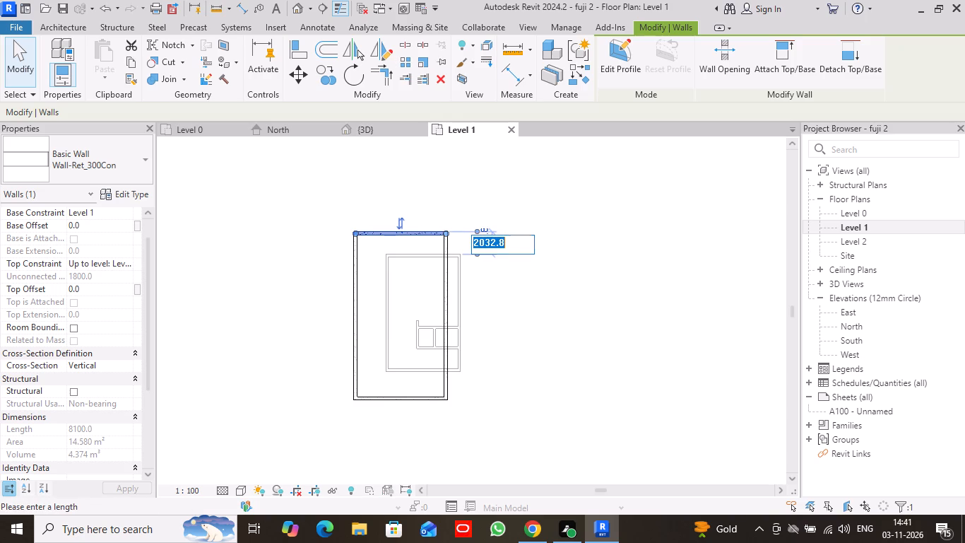
{"action": "type", "text": "1000"}
{"action": "key", "text": "Return"}
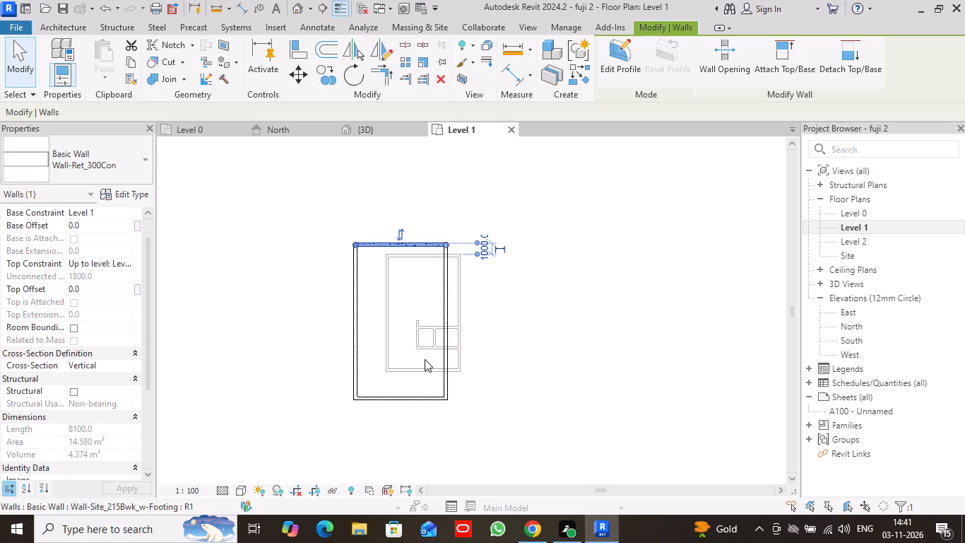
{"action": "scroll", "coordinate": [425, 359], "scroll_direction": "up", "scroll_amount": 5}
{"action": "scroll", "coordinate": [603, 291], "scroll_direction": "down", "scroll_amount": 1}
{"action": "middle_click", "coordinate": [603, 279]}
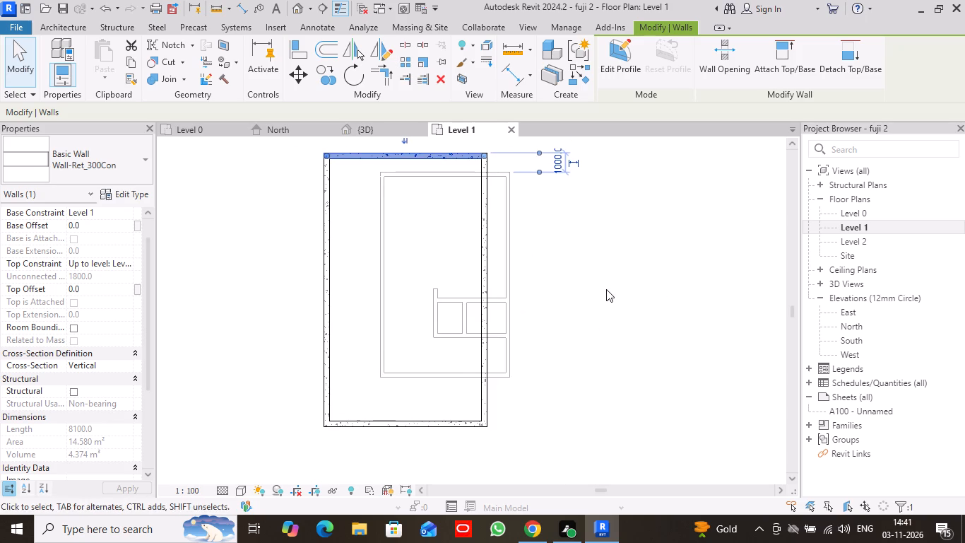
{"action": "left_click", "coordinate": [604, 289]}
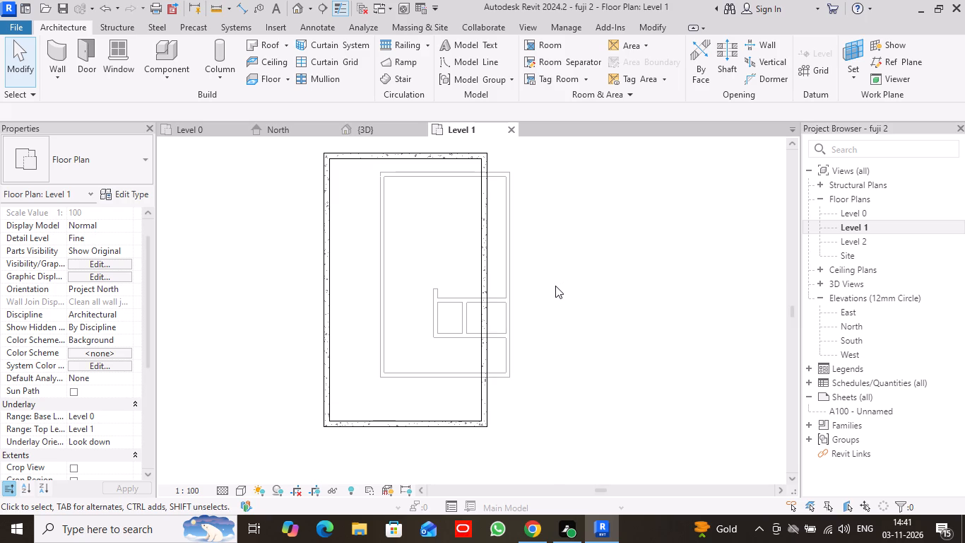
Set the distance from the new west wall to the Level 0 west wall to 1000 mm.
{"action": "left_click", "coordinate": [322, 278]}
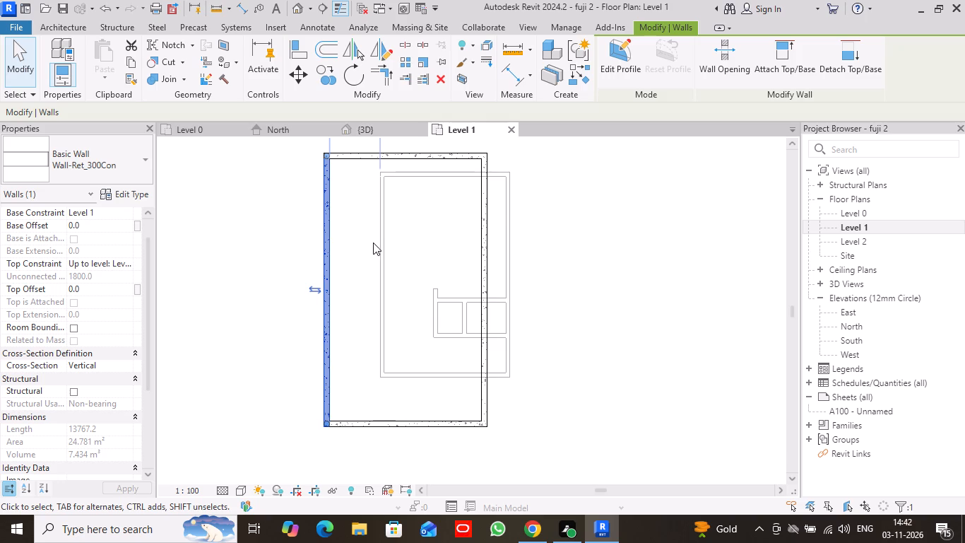
{"action": "middle_click_drag", "start_coordinate": [498, 199], "coordinate": [488, 314]}
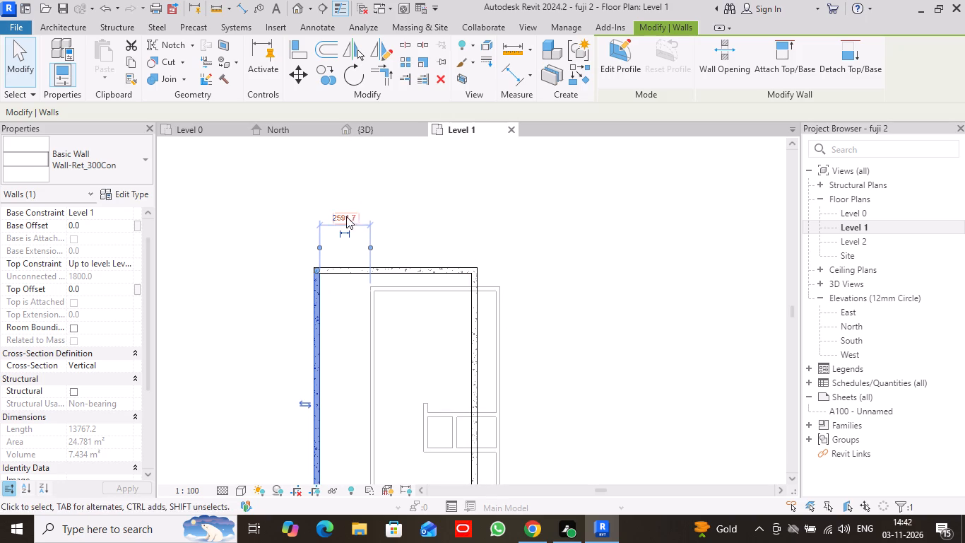
{"action": "left_click", "coordinate": [346, 216]}
{"action": "type", "text": "1000"}
{"action": "key", "text": "Return"}
{"action": "scroll", "coordinate": [511, 293], "scroll_direction": "down", "scroll_amount": 1}
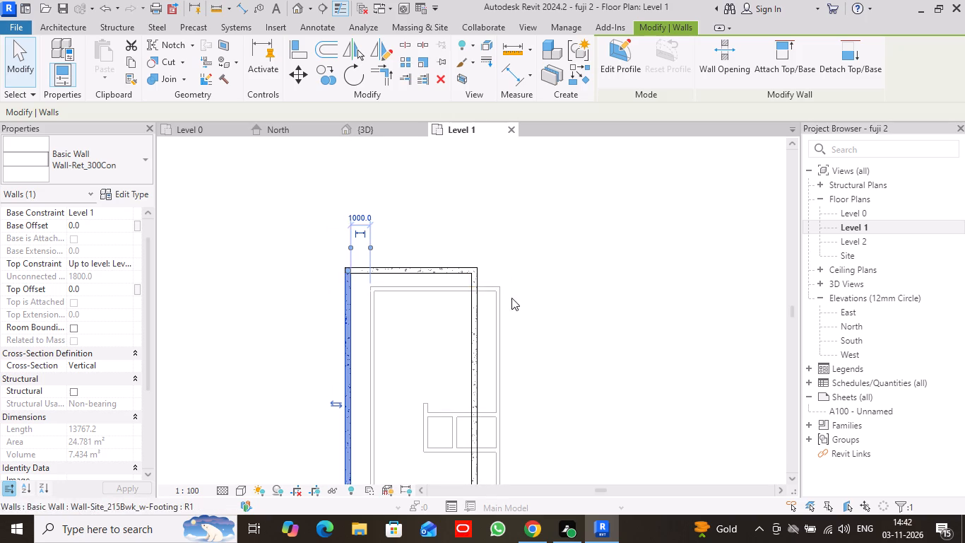
{"action": "scroll", "coordinate": [511, 298], "scroll_direction": "down", "scroll_amount": 2}
{"action": "left_click", "coordinate": [579, 358]}
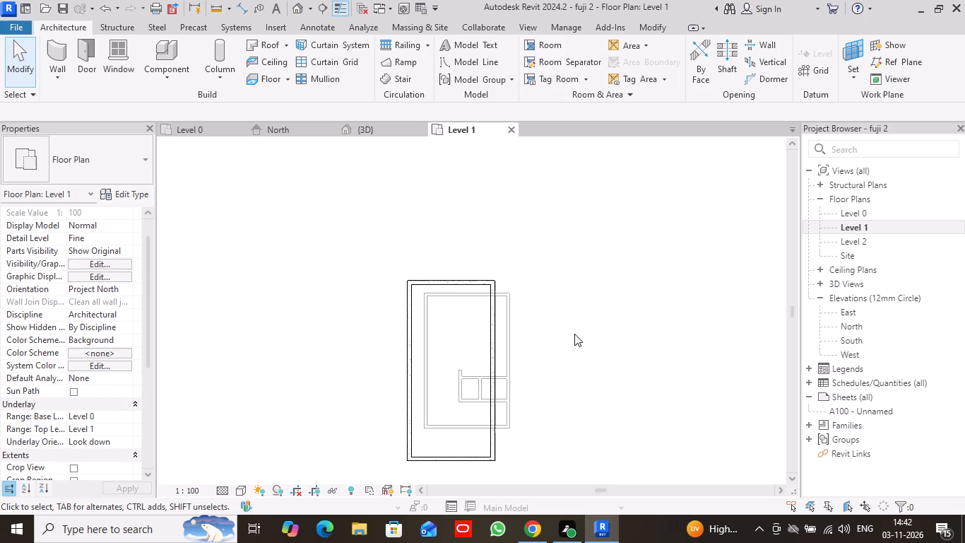
Set the distance from the new east wall to the Level 0 east wall to 600 mm.
{"action": "left_click", "coordinate": [491, 292]}
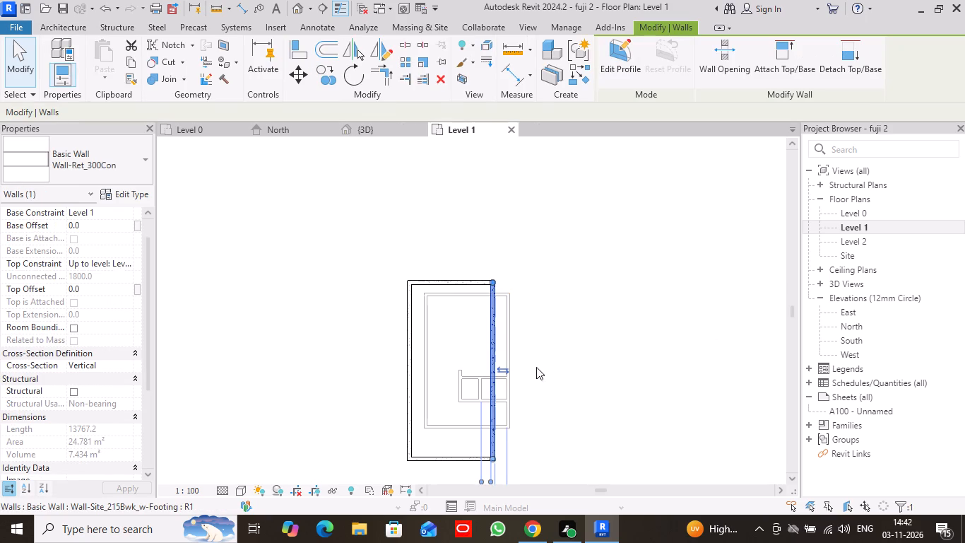
{"action": "middle_click_drag", "start_coordinate": [552, 379], "coordinate": [543, 259]}
{"action": "scroll", "coordinate": [543, 259], "scroll_direction": "up", "scroll_amount": 1}
{"action": "scroll", "coordinate": [497, 386], "scroll_direction": "up", "scroll_amount": 3}
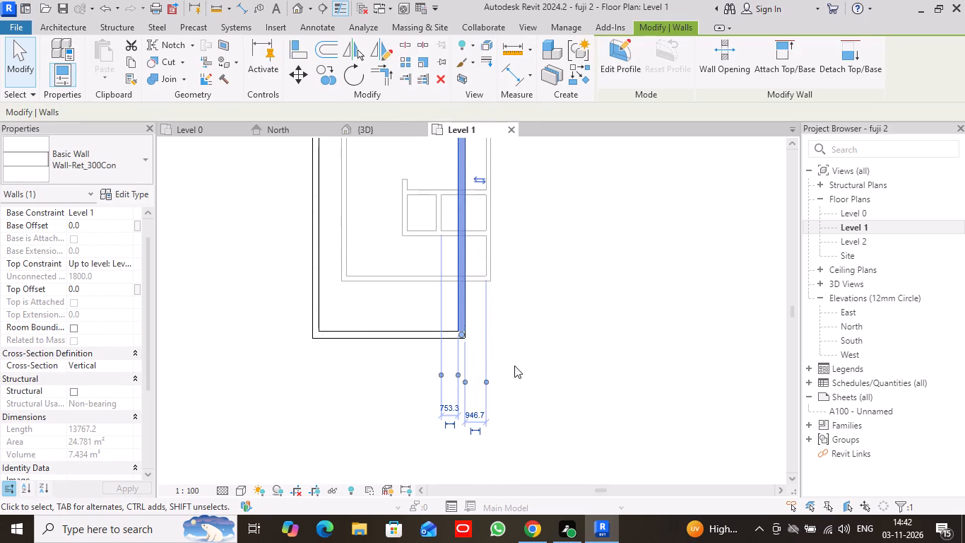
{"action": "scroll", "coordinate": [517, 375], "scroll_direction": "up", "scroll_amount": 2}
{"action": "left_click", "coordinate": [457, 426]}
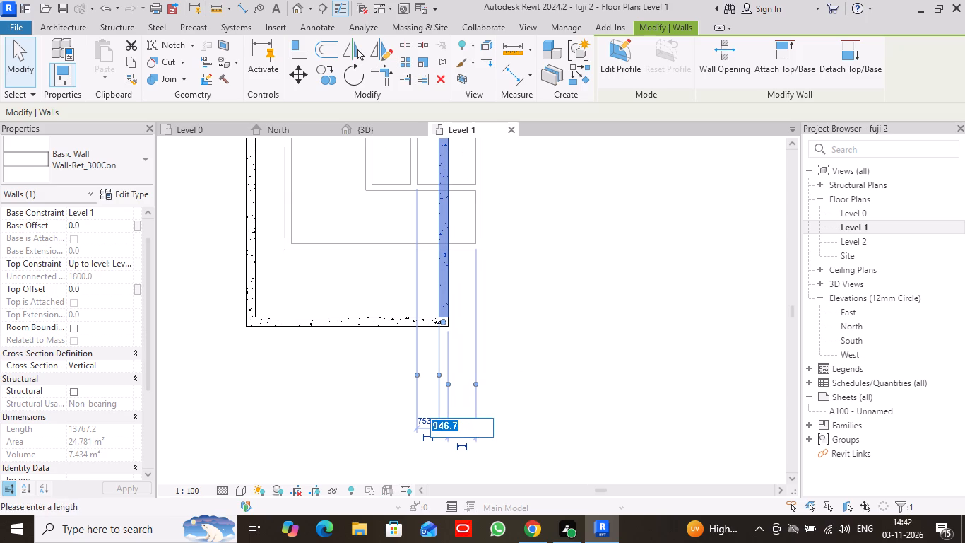
{"action": "type", "text": "600"}
{"action": "key", "text": "Return"}
{"action": "scroll", "coordinate": [575, 380], "scroll_direction": "down", "scroll_amount": 3}
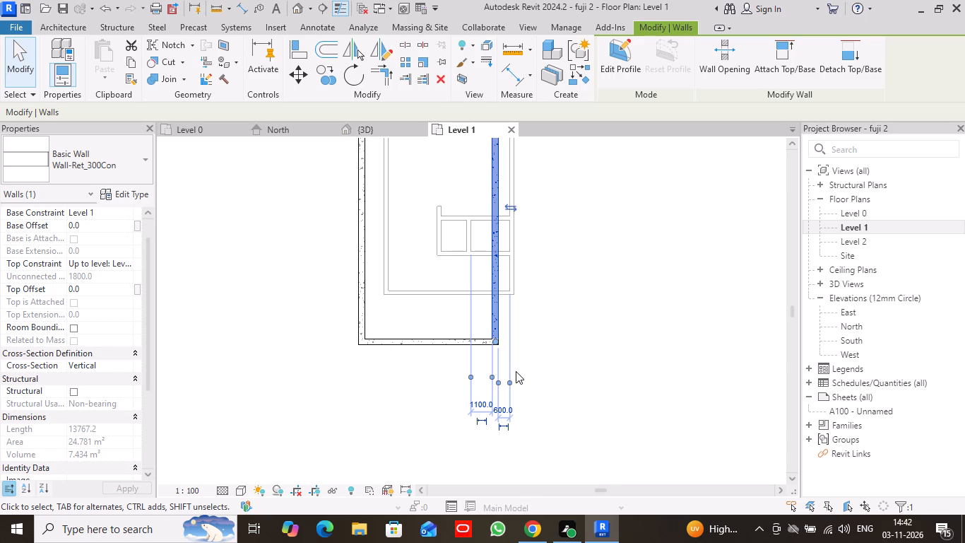
{"action": "left_click", "coordinate": [390, 378]}
Set the distance from the new south wall to the Level 0 south wall to 1000 mm.
{"action": "left_click", "coordinate": [362, 322]}
{"action": "left_click", "coordinate": [443, 340]}
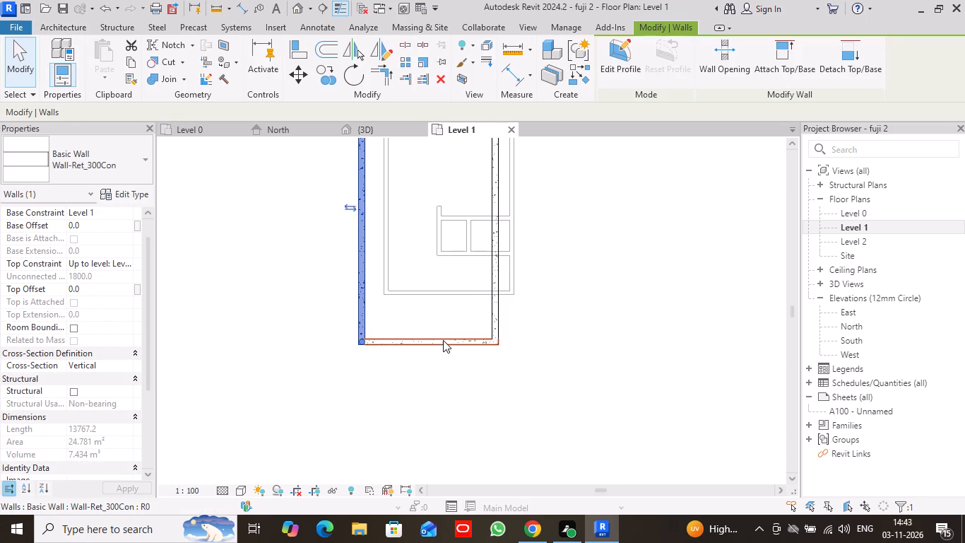
{"action": "left_click", "coordinate": [312, 320]}
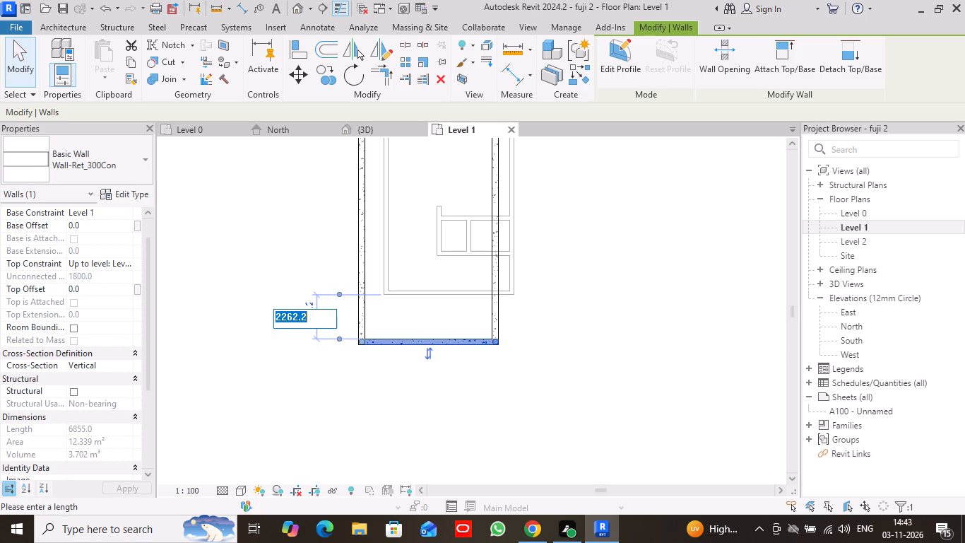
{"action": "type", "text": "1000"}
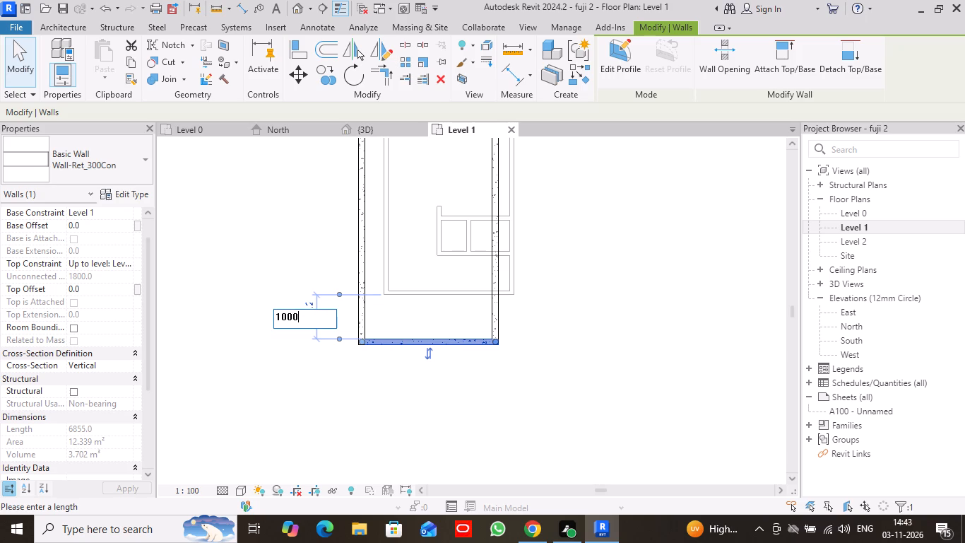
{"action": "key", "text": "Return"}
{"action": "scroll", "coordinate": [523, 414], "scroll_direction": "down", "scroll_amount": 3}
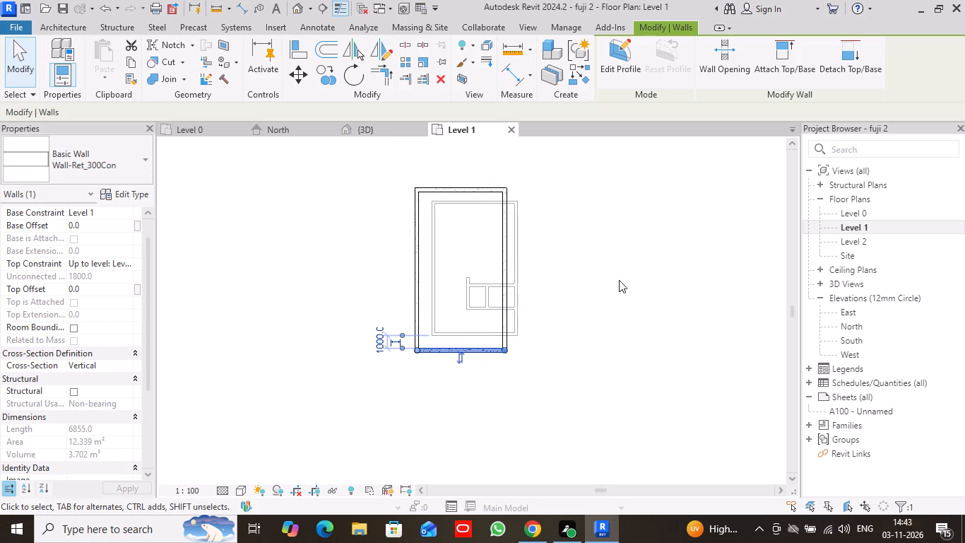
{"action": "middle_click", "coordinate": [620, 280]}
{"action": "left_click", "coordinate": [615, 283]}
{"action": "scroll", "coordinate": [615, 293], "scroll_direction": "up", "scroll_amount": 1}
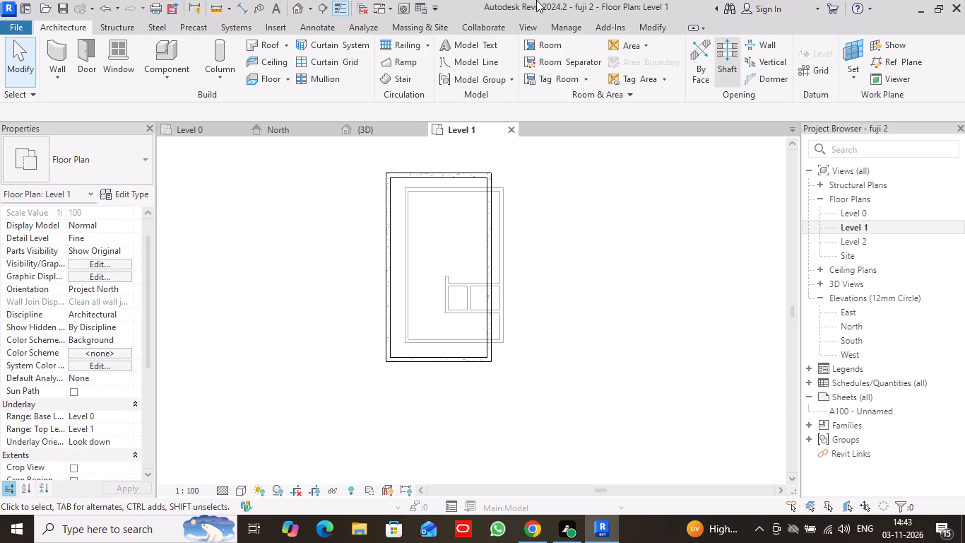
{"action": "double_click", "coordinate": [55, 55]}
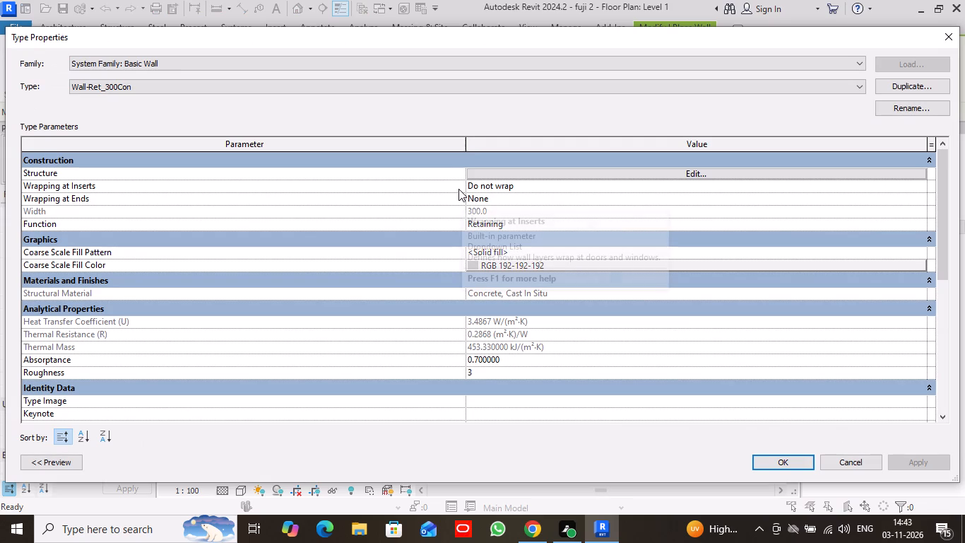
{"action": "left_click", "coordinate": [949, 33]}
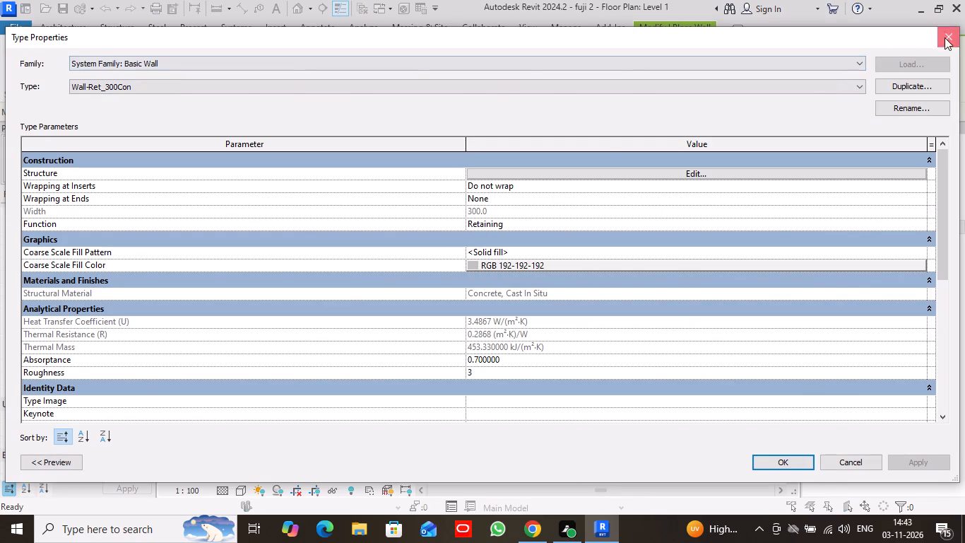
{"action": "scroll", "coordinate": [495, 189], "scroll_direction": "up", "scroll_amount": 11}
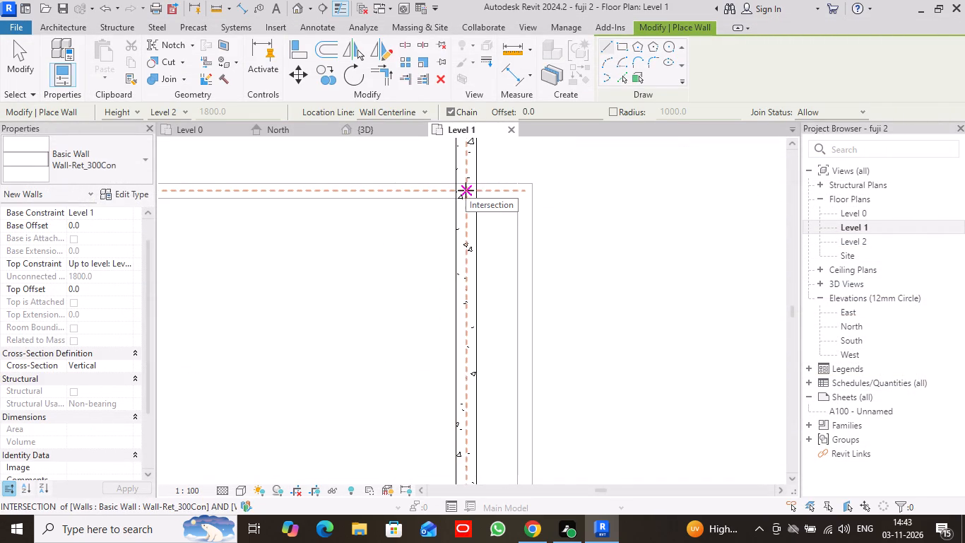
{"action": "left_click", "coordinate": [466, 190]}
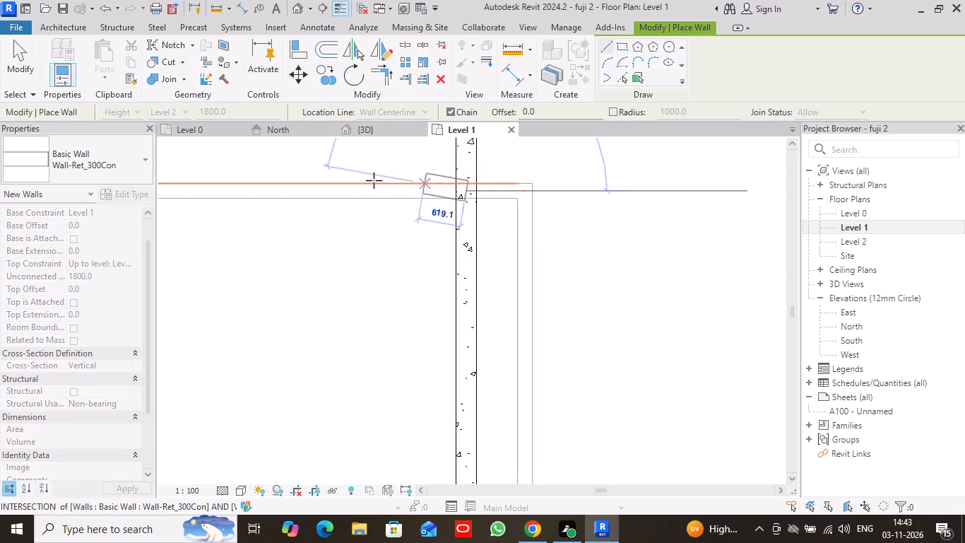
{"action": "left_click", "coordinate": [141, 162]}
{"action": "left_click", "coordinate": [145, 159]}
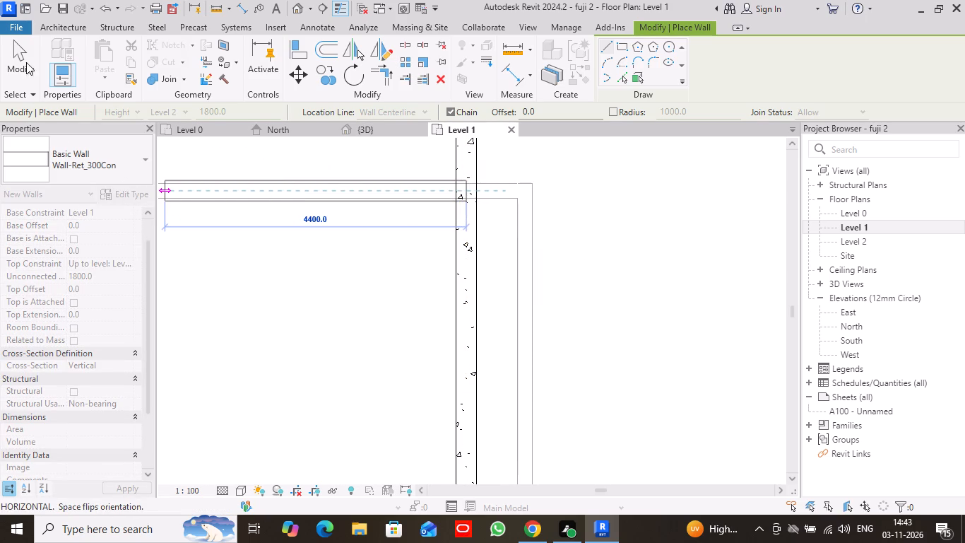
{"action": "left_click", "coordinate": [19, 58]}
Draw a Wall-Site_215Bwk_w-Footing wall about 2100 mm long, westward from the east concrete wall along the Level 0 north wall.
{"action": "double_click", "coordinate": [58, 58]}
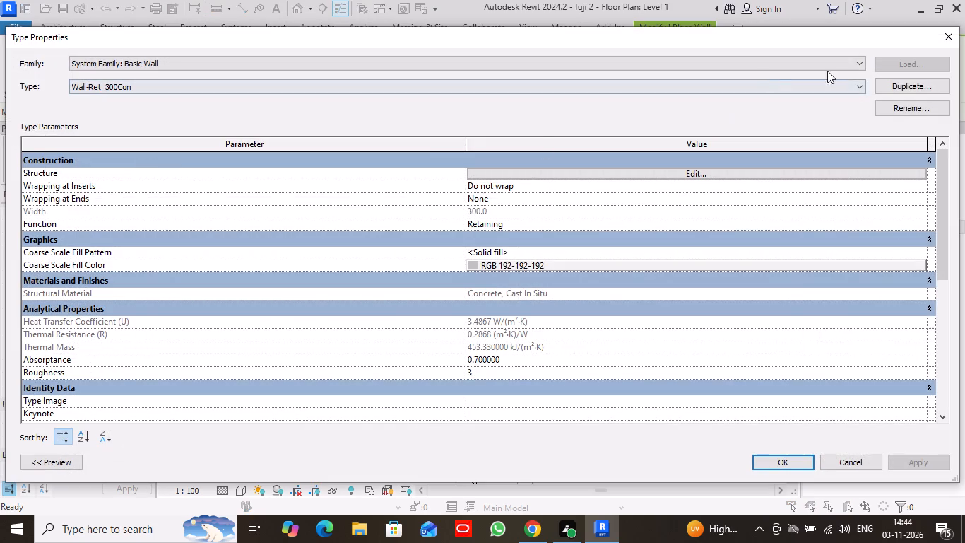
{"action": "left_click", "coordinate": [945, 33]}
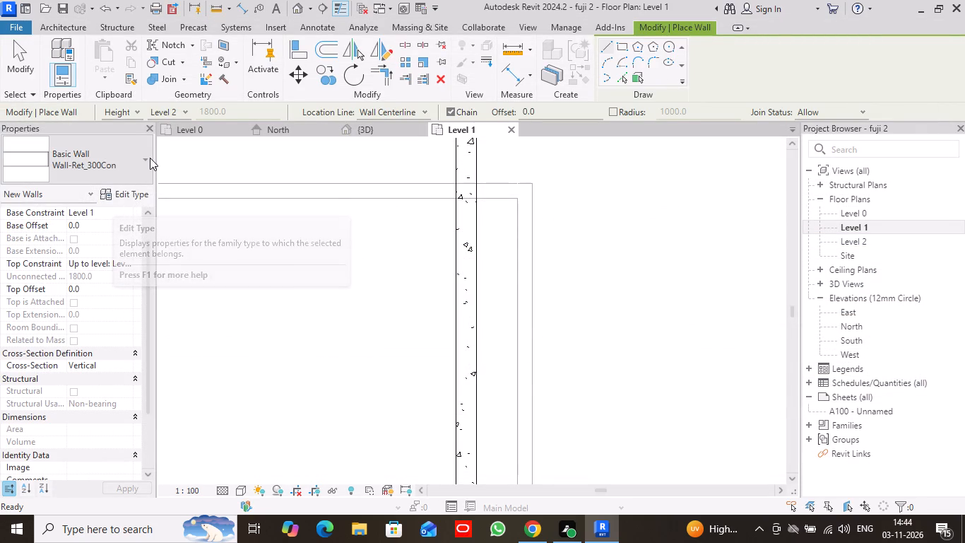
{"action": "left_click", "coordinate": [148, 157]}
{"action": "left_click", "coordinate": [102, 250]}
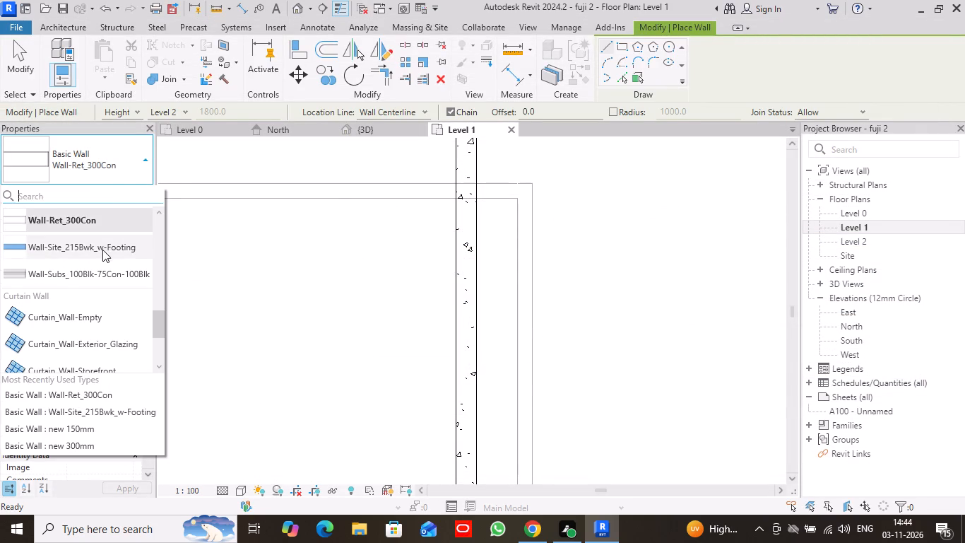
{"action": "left_click", "coordinate": [468, 192]}
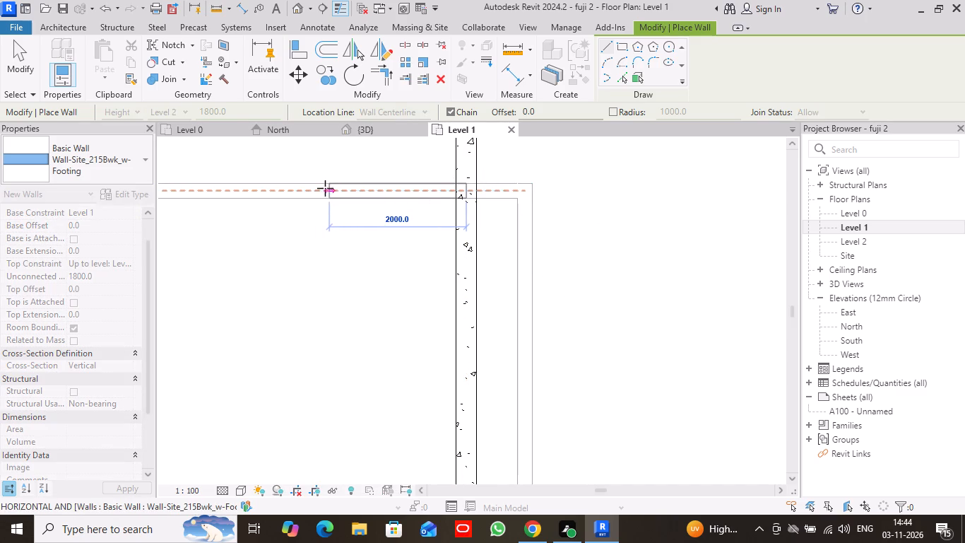
{"action": "left_click", "coordinate": [321, 187]}
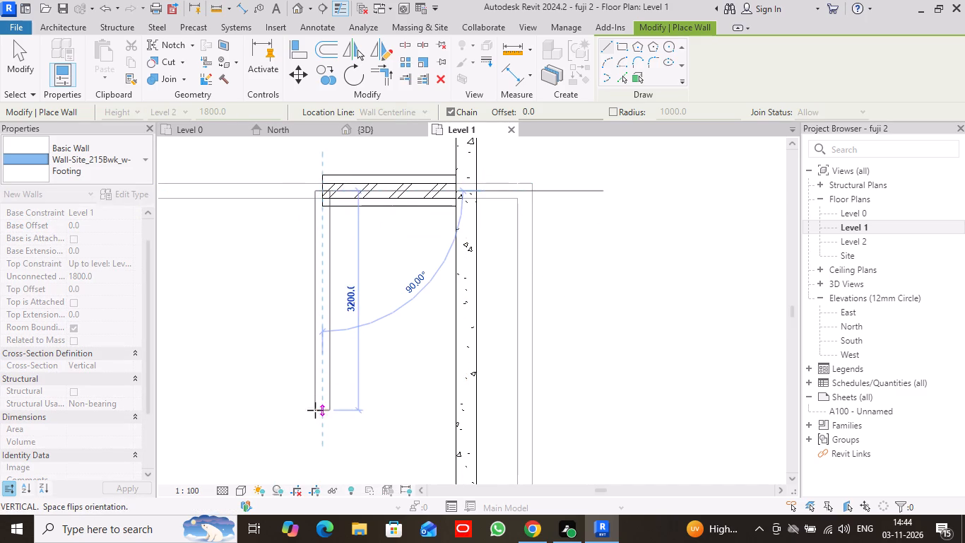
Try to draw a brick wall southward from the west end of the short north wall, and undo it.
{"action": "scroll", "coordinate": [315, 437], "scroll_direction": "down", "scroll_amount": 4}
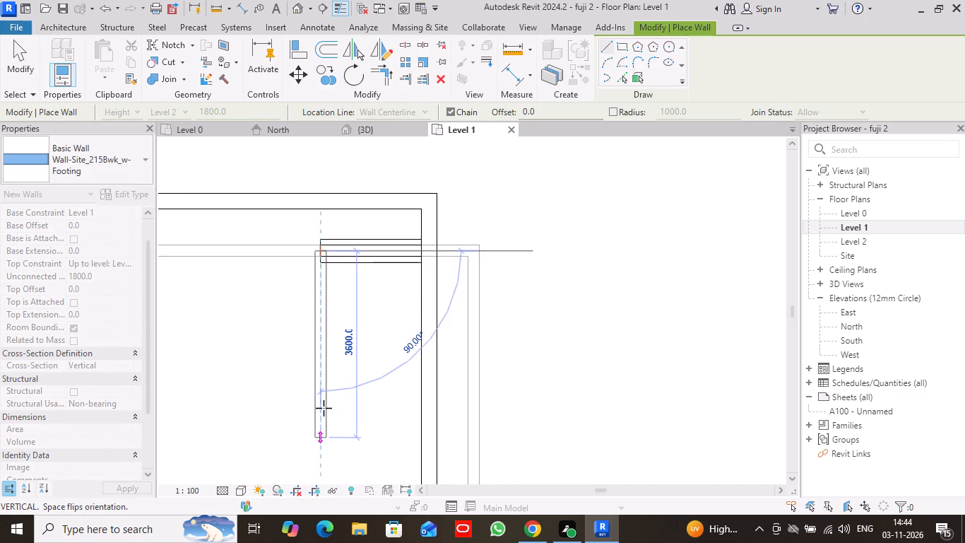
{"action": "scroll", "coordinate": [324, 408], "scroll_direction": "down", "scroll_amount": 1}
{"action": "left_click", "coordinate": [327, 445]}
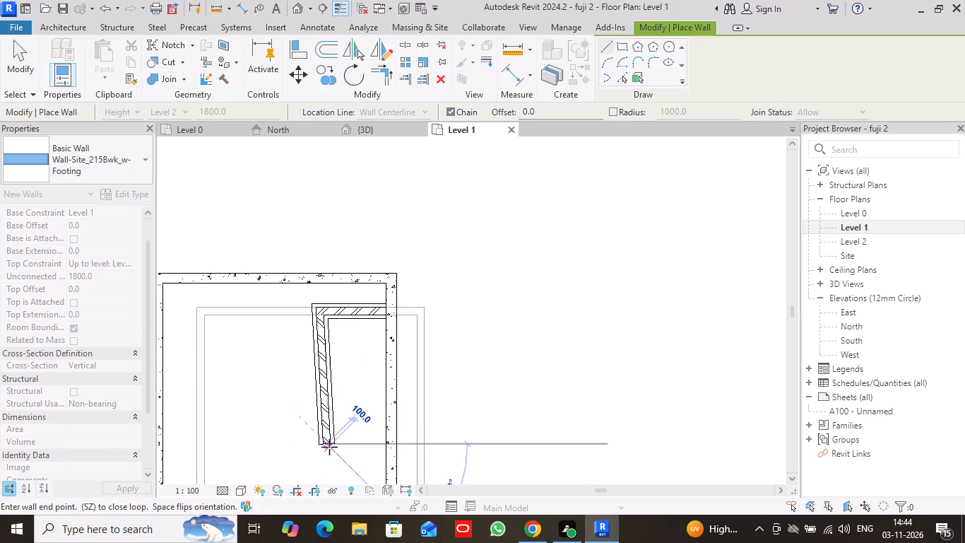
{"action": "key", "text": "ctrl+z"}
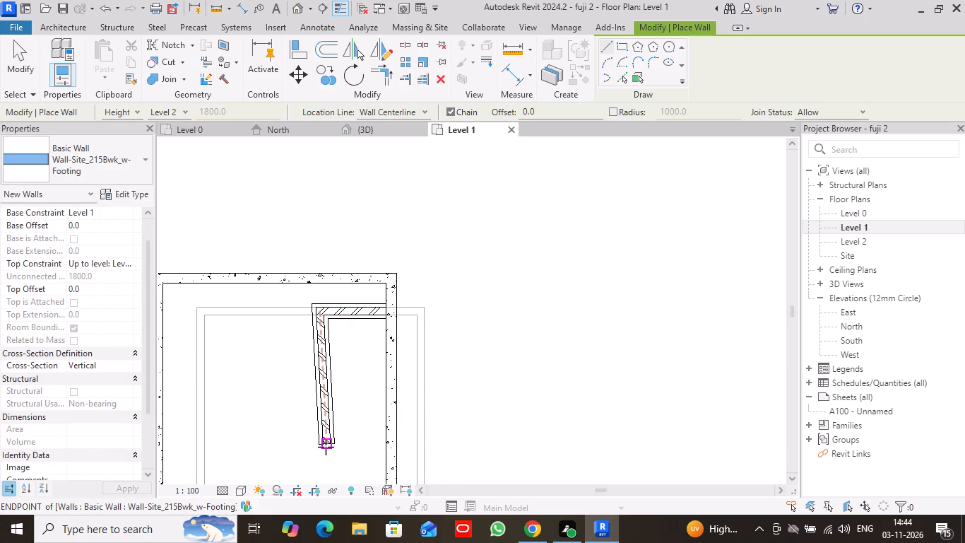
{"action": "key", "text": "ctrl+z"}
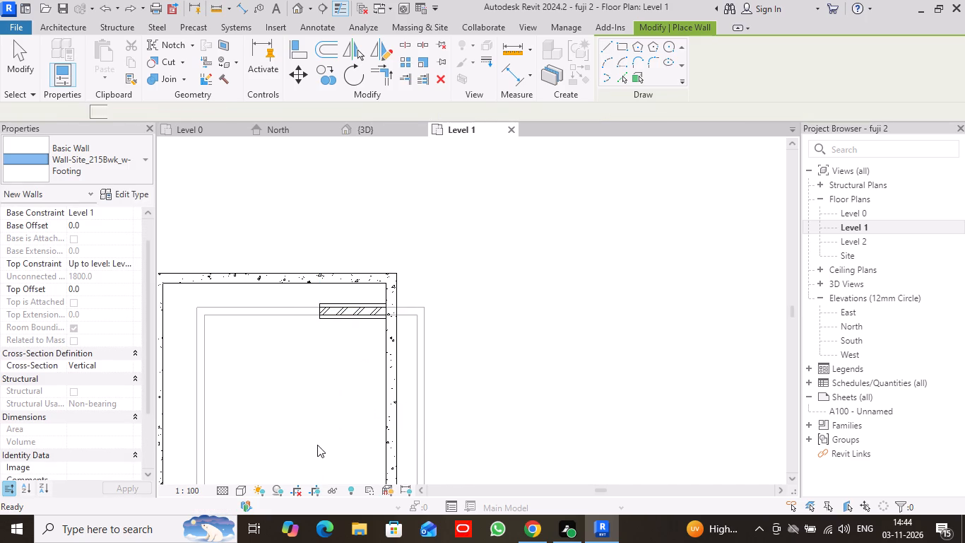
Draw brick walls from the short wall's west end, about 3900 mm south and about 2100 mm east to the concrete wall, closing the room.
{"action": "left_click", "coordinate": [319, 310]}
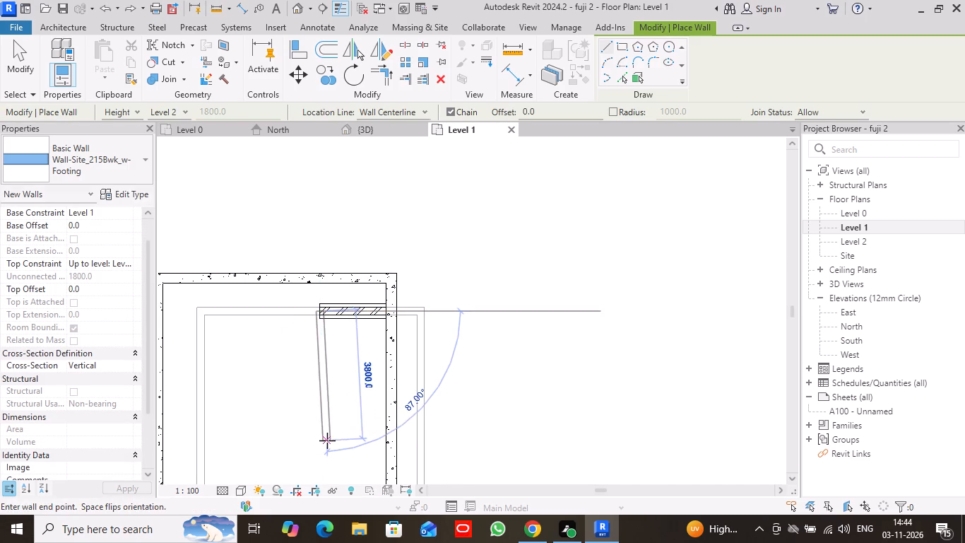
{"action": "left_click", "coordinate": [314, 444]}
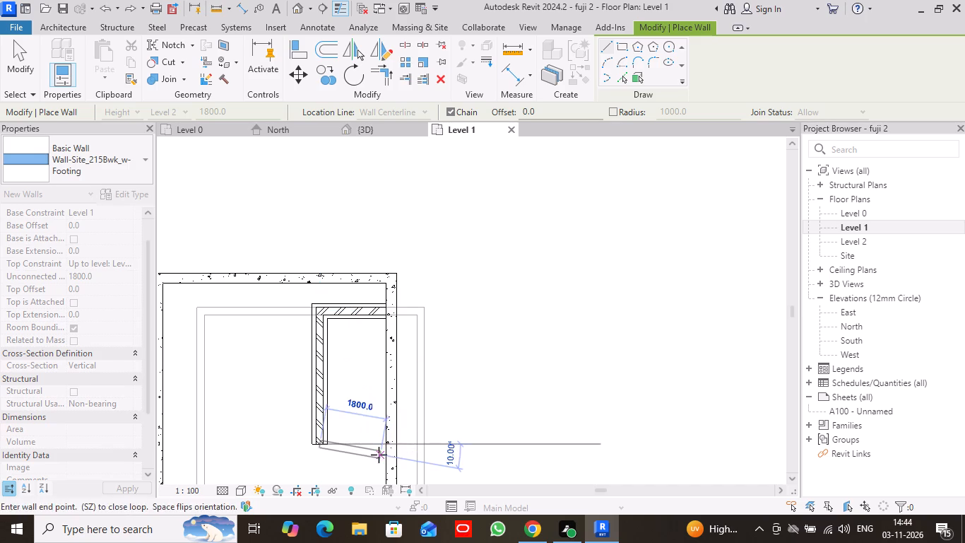
{"action": "left_click", "coordinate": [394, 448]}
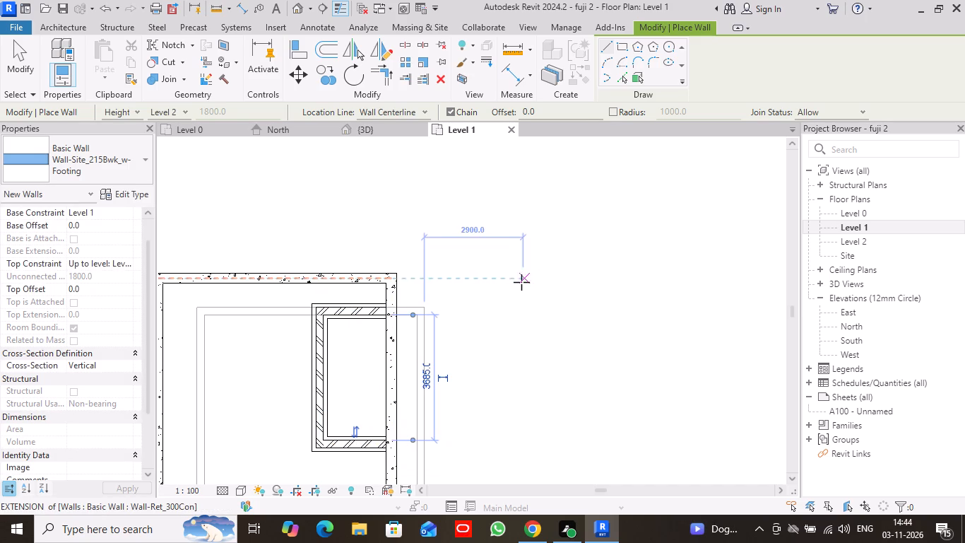
{"action": "key", "text": "Escape"}
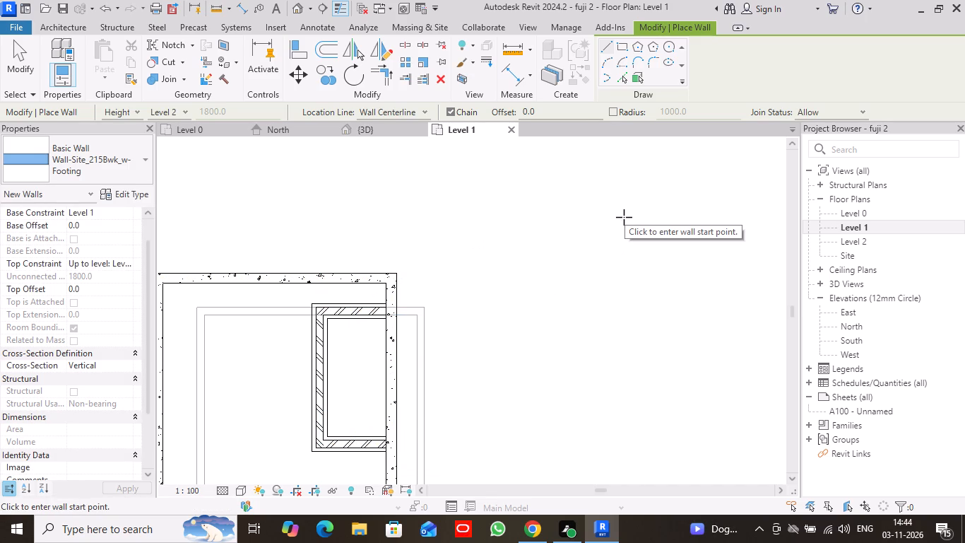
{"action": "left_click", "coordinate": [13, 76]}
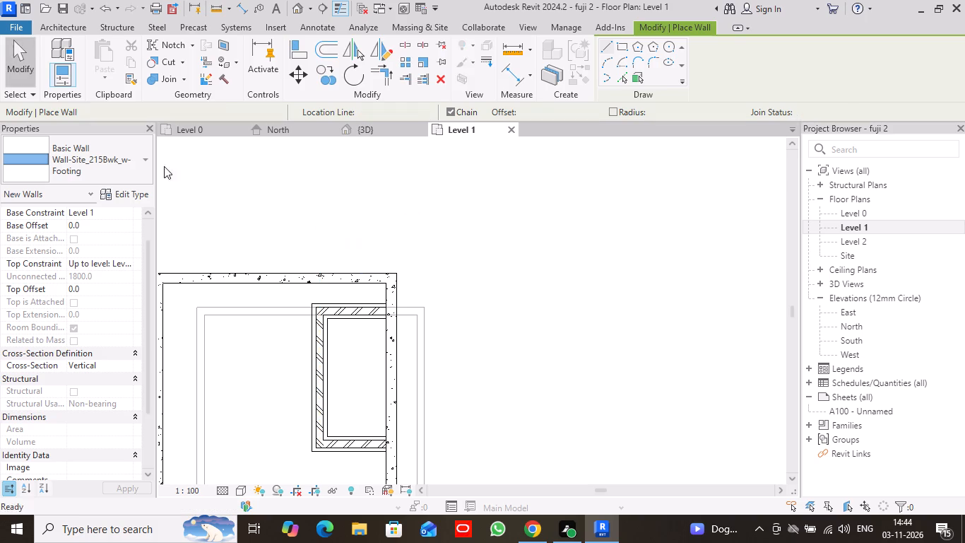
Change the small room's south wall to type Wall-Partn_30Gwb-70MStd-30Gwb.
{"action": "scroll", "coordinate": [466, 283], "scroll_direction": "down", "scroll_amount": 3}
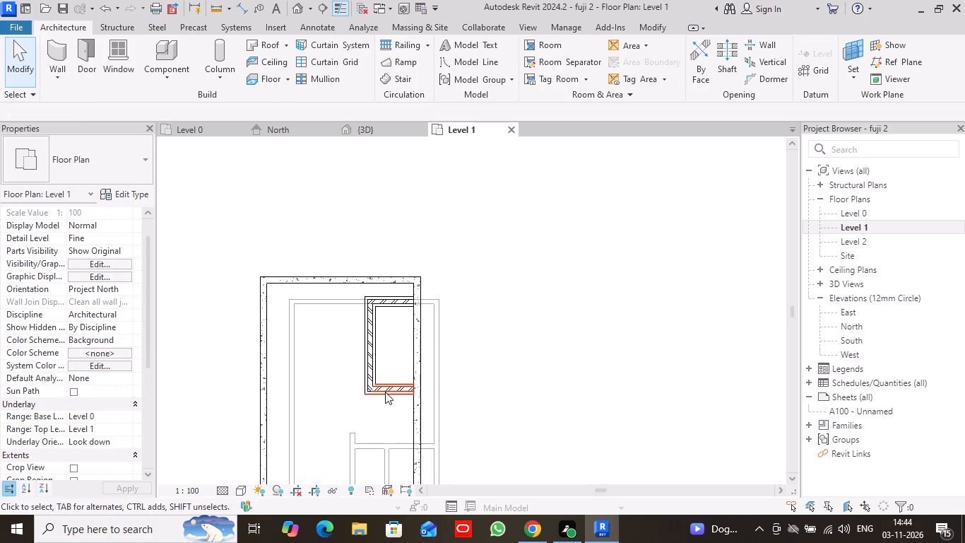
{"action": "left_click", "coordinate": [385, 392]}
{"action": "left_click", "coordinate": [143, 157]}
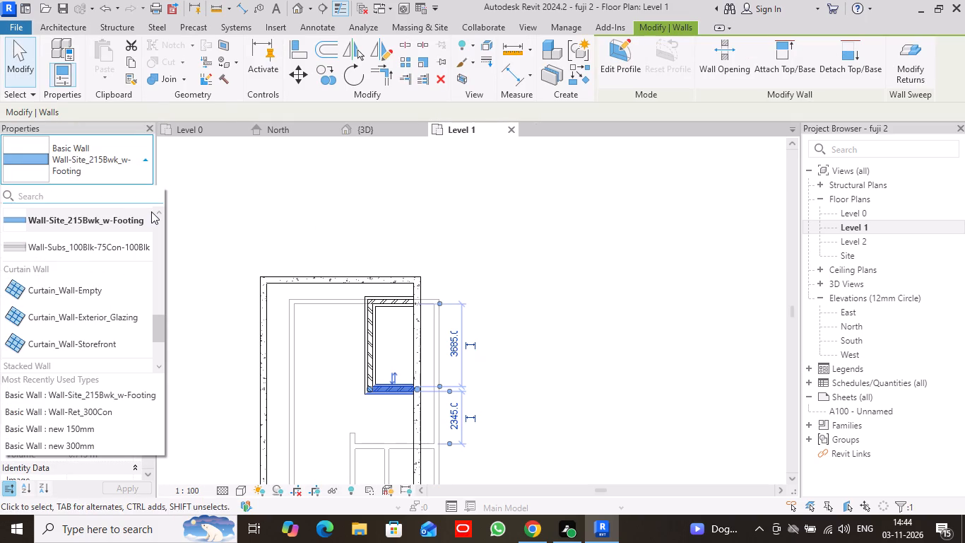
{"action": "left_click", "coordinate": [155, 211]}
{"action": "left_click", "coordinate": [155, 211]}
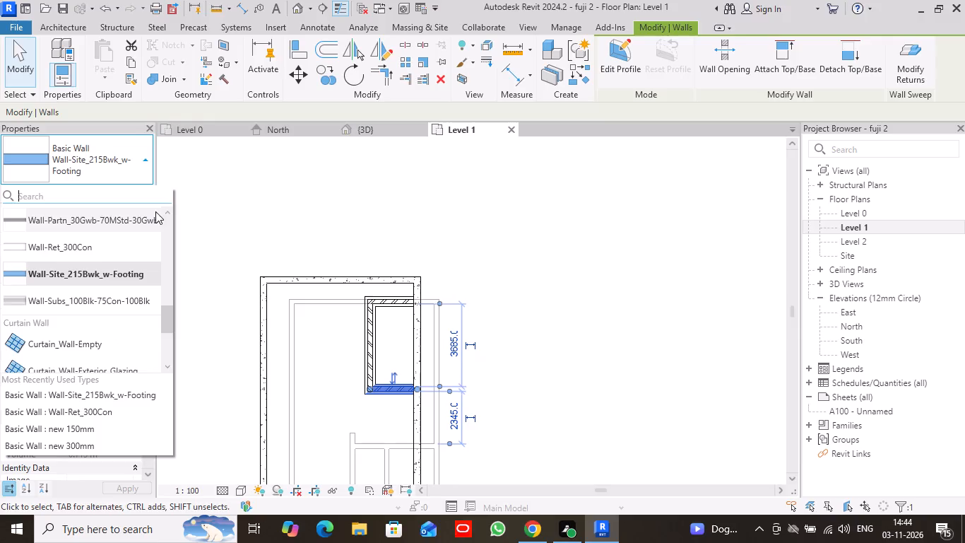
{"action": "left_click", "coordinate": [155, 211]}
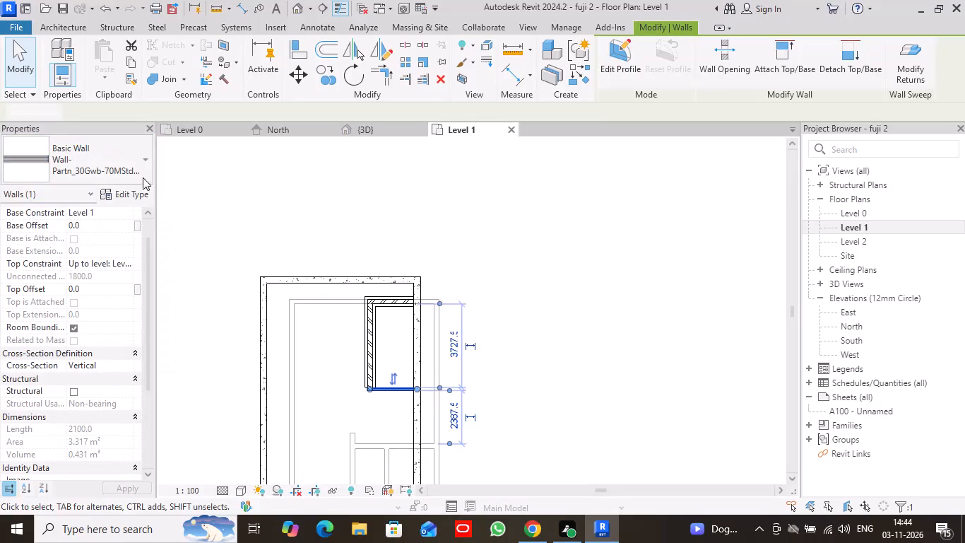
Look through the available wall types for the small room's south wall.
{"action": "left_click", "coordinate": [140, 156]}
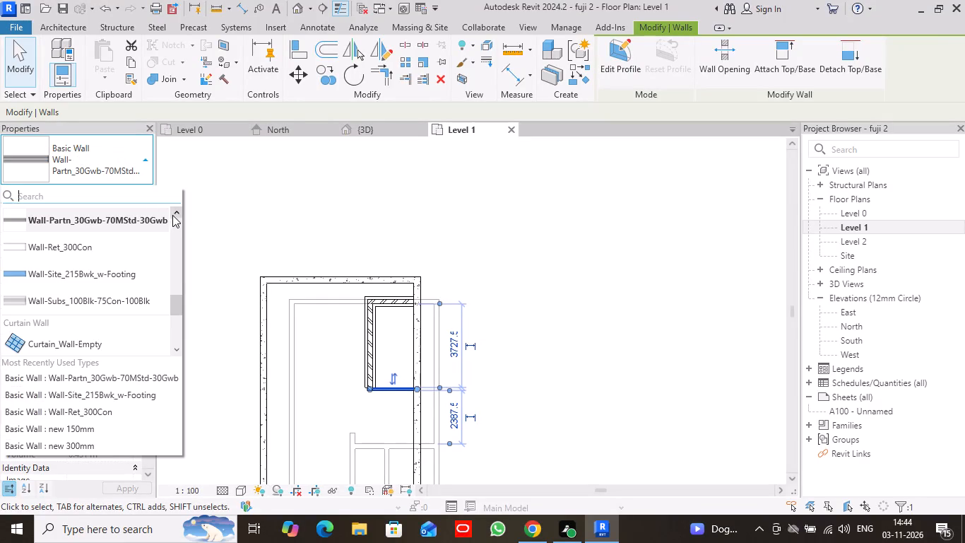
{"action": "left_click", "coordinate": [173, 211]}
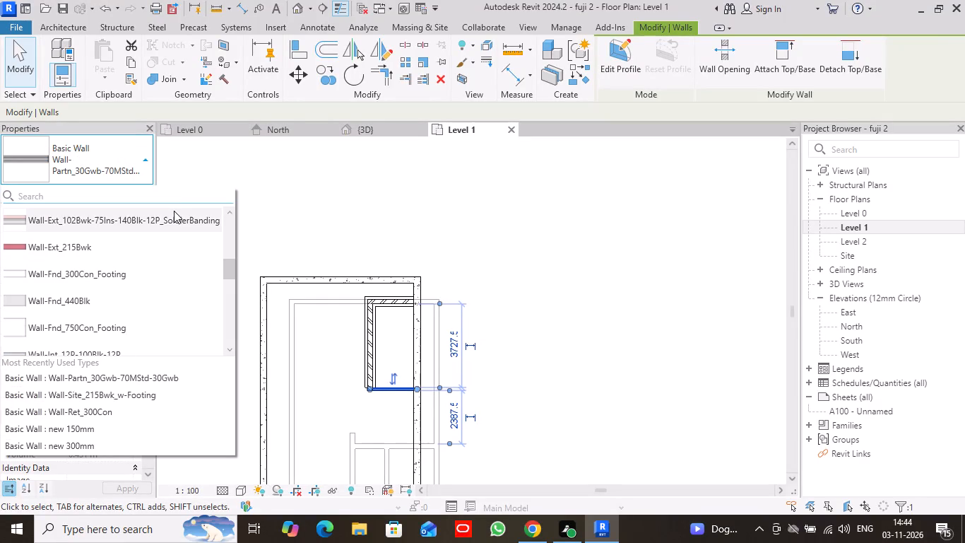
{"action": "double_click", "coordinate": [228, 346]}
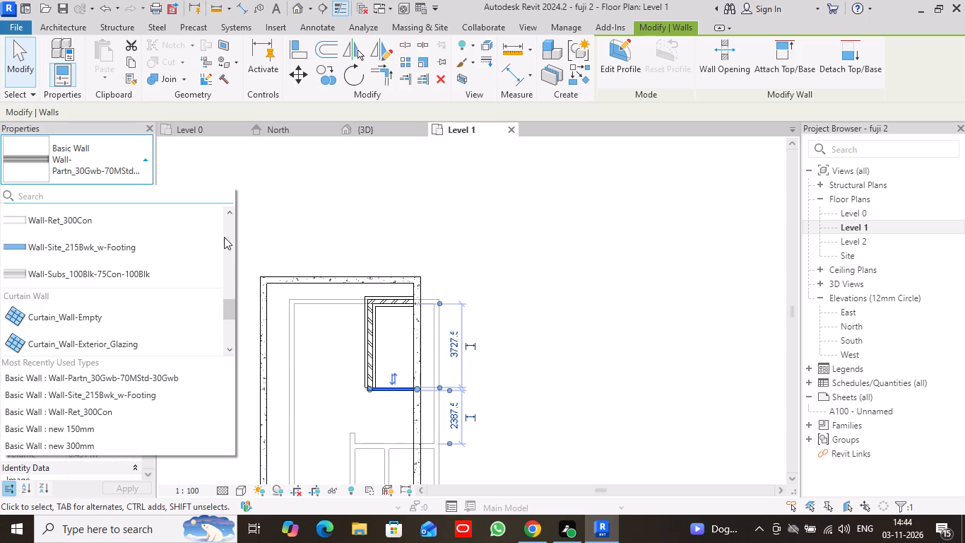
{"action": "left_click", "coordinate": [225, 214]}
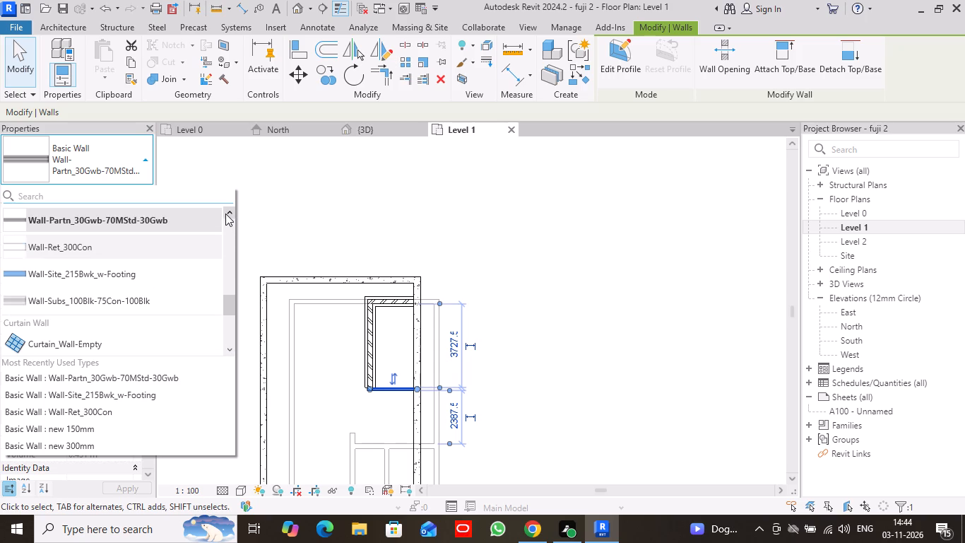
{"action": "left_click", "coordinate": [225, 214]}
{"action": "double_click", "coordinate": [225, 214]}
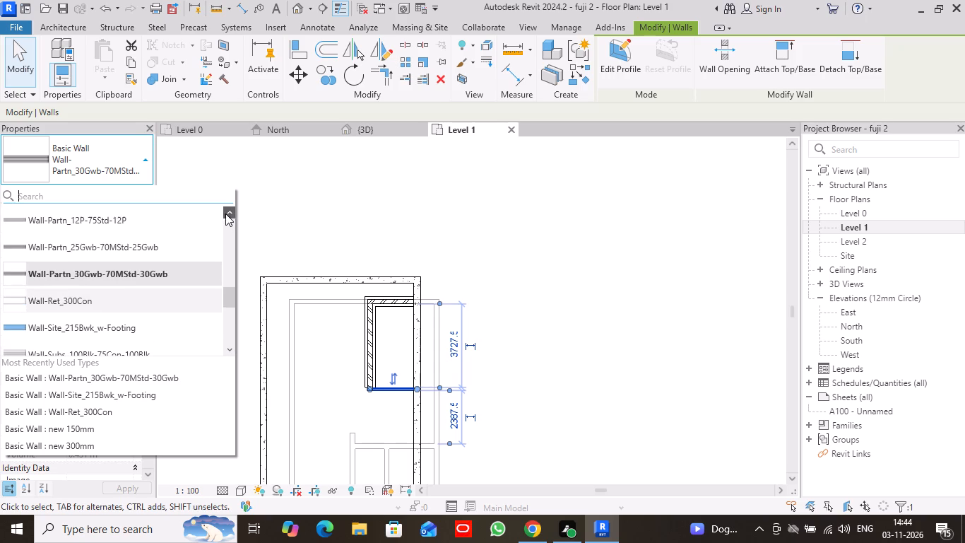
{"action": "left_click", "coordinate": [593, 370]}
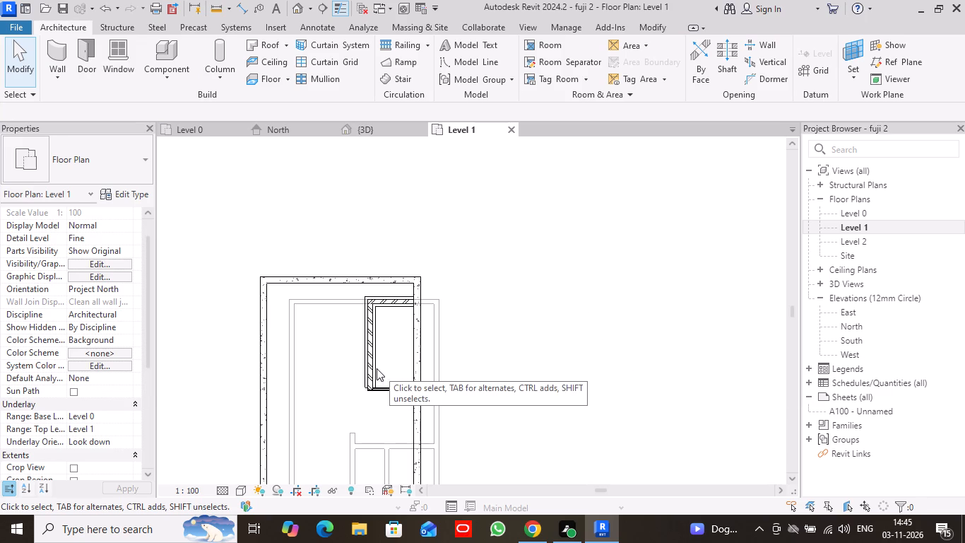
Change the small room's west wall to type Wall-Ret_300Con.
{"action": "left_click", "coordinate": [366, 346]}
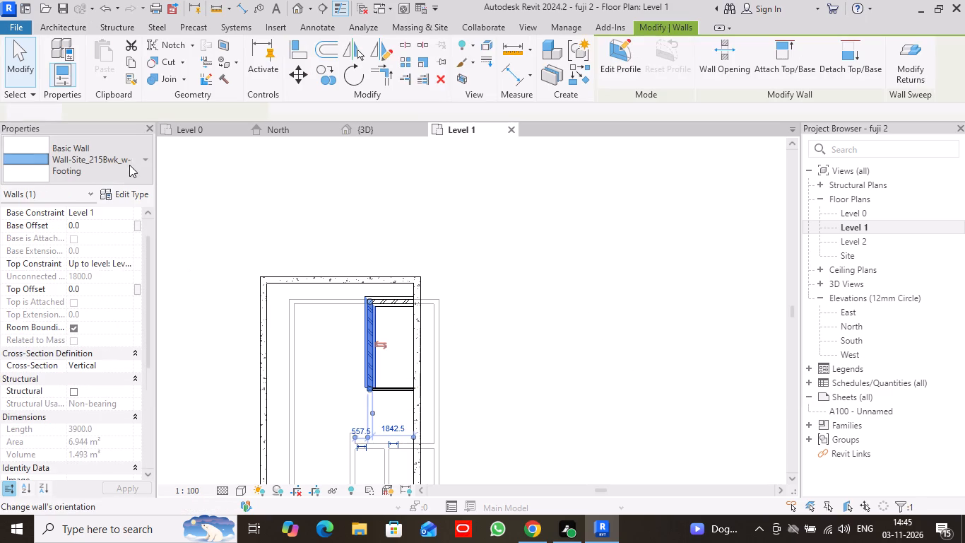
{"action": "left_click", "coordinate": [149, 158]}
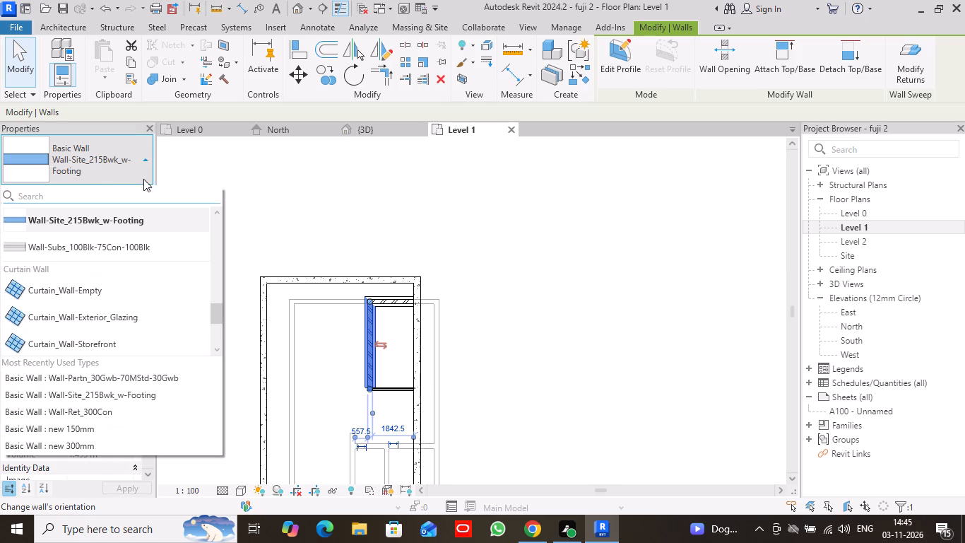
{"action": "scroll", "coordinate": [149, 221], "scroll_direction": "down", "scroll_amount": 1}
{"action": "scroll", "coordinate": [149, 221], "scroll_direction": "up", "scroll_amount": 1}
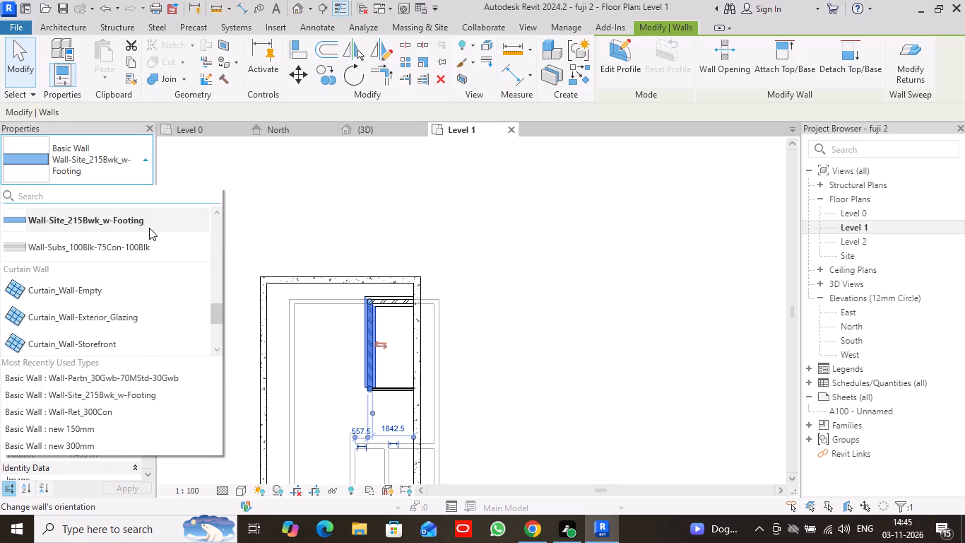
{"action": "scroll", "coordinate": [149, 228], "scroll_direction": "up", "scroll_amount": 1}
{"action": "left_click", "coordinate": [114, 282]}
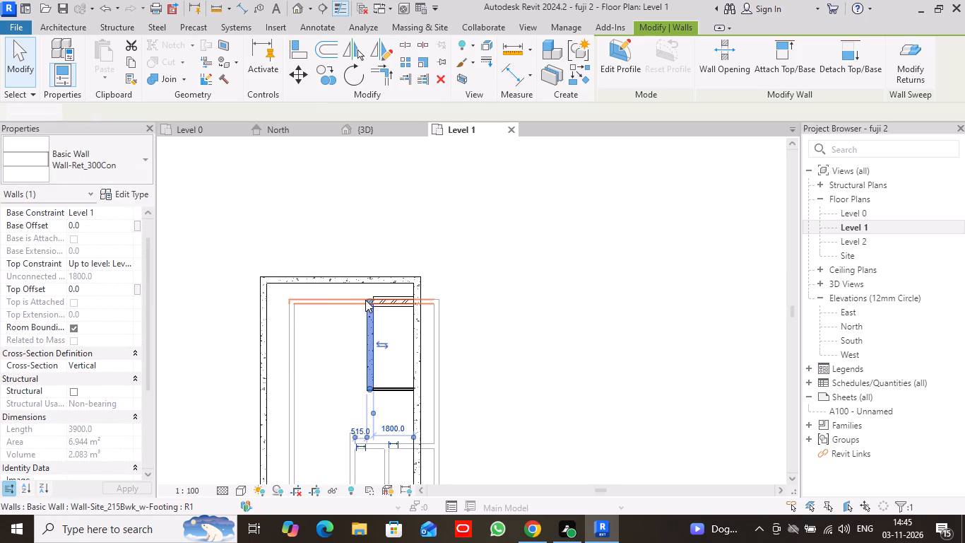
Change the small room's north wall to type Wall-Fnd_300Con_Footing.
{"action": "left_click", "coordinate": [401, 298]}
{"action": "left_click", "coordinate": [146, 157]}
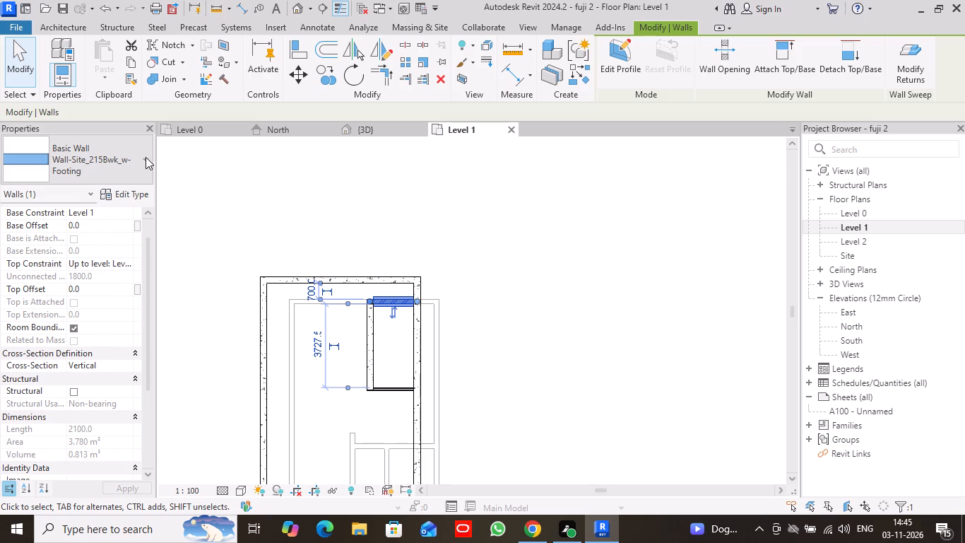
{"action": "scroll", "coordinate": [126, 221], "scroll_direction": "up", "scroll_amount": 3}
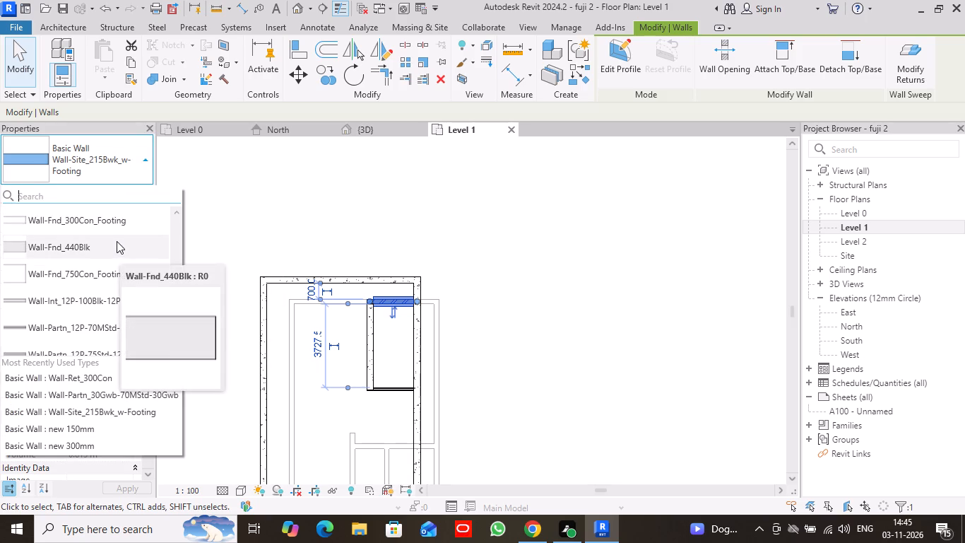
{"action": "left_click", "coordinate": [135, 223]}
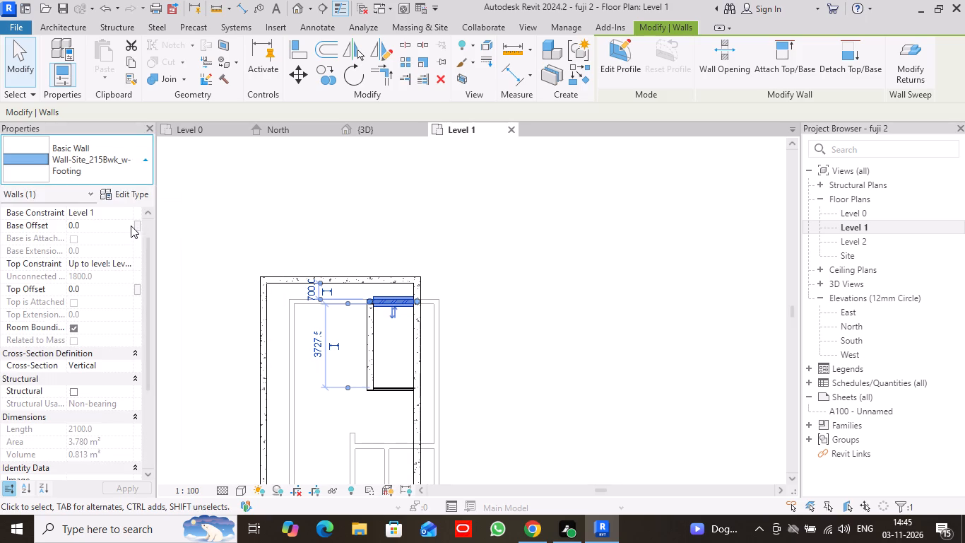
Change the small room's south partition wall to type Wall-Ret_300Con.
{"action": "scroll", "coordinate": [461, 378], "scroll_direction": "up", "scroll_amount": 5}
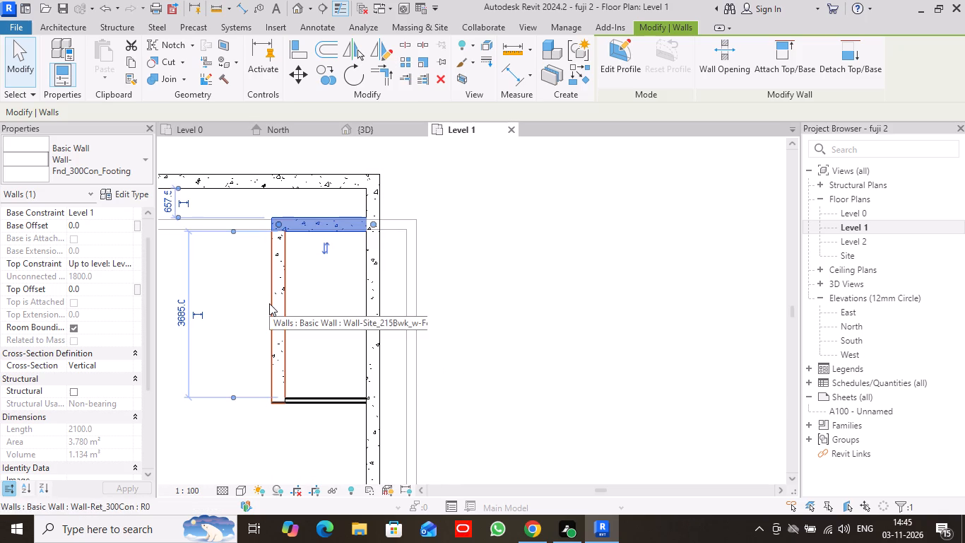
{"action": "left_click", "coordinate": [333, 400]}
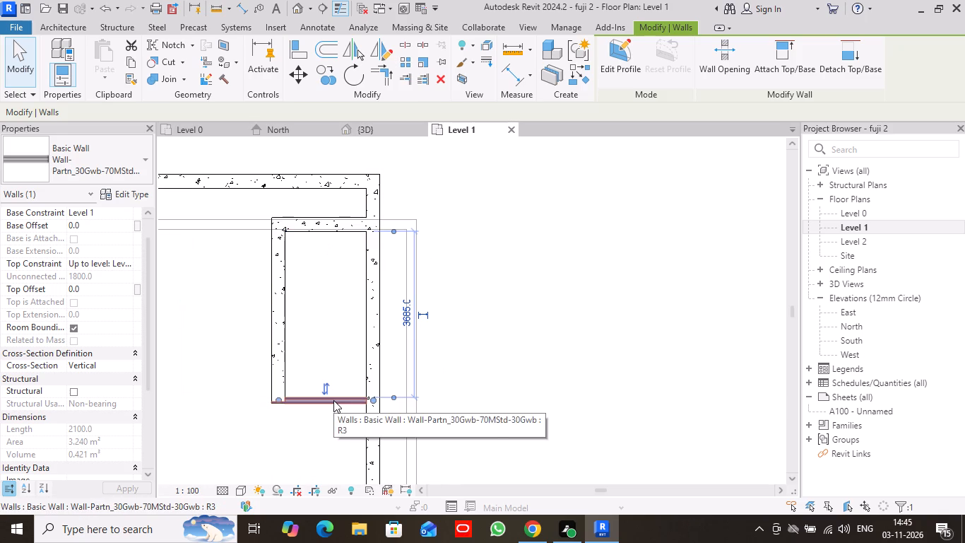
{"action": "left_click", "coordinate": [144, 158]}
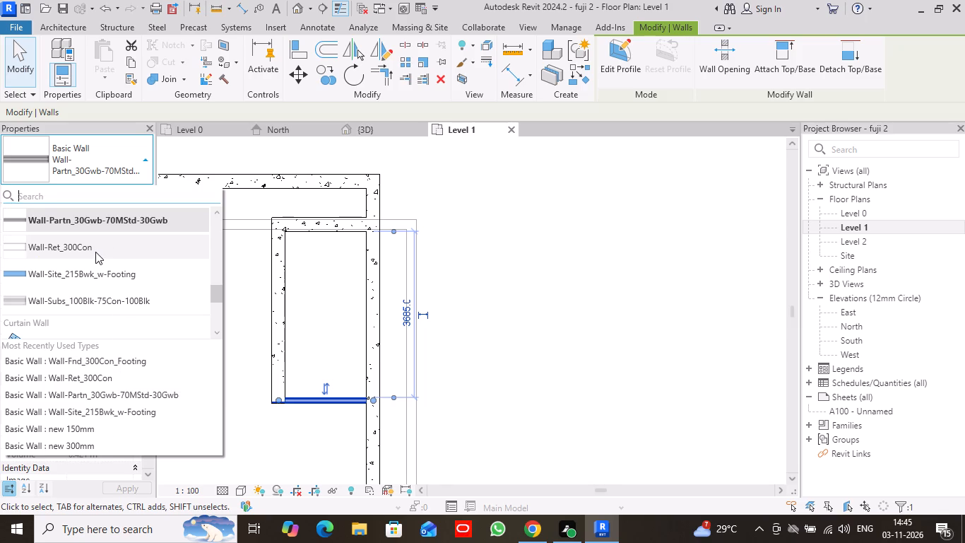
{"action": "left_click", "coordinate": [95, 252]}
{"action": "left_click", "coordinate": [582, 235]}
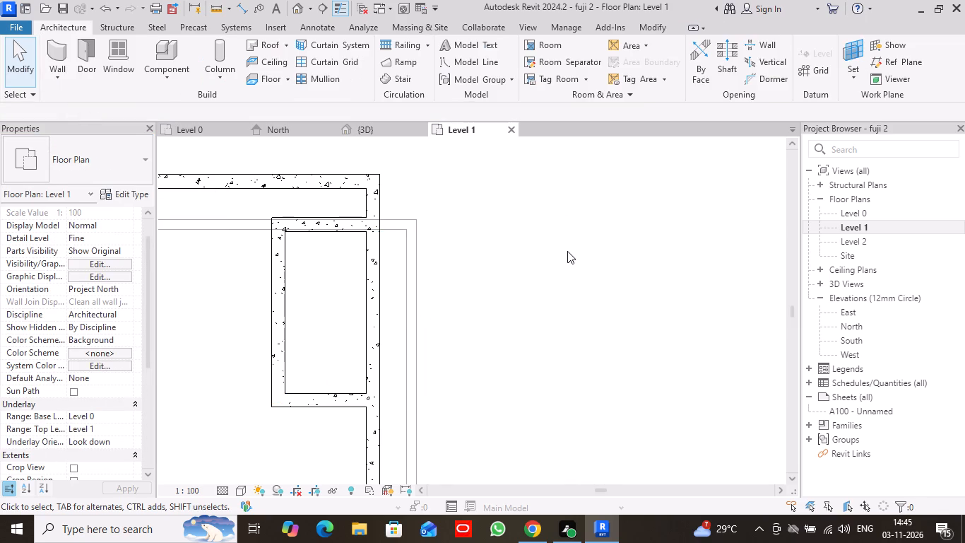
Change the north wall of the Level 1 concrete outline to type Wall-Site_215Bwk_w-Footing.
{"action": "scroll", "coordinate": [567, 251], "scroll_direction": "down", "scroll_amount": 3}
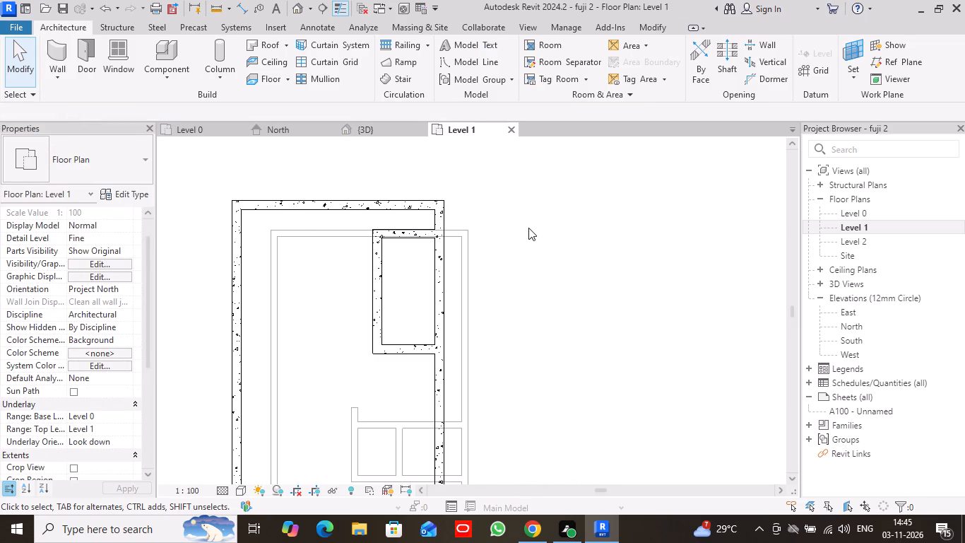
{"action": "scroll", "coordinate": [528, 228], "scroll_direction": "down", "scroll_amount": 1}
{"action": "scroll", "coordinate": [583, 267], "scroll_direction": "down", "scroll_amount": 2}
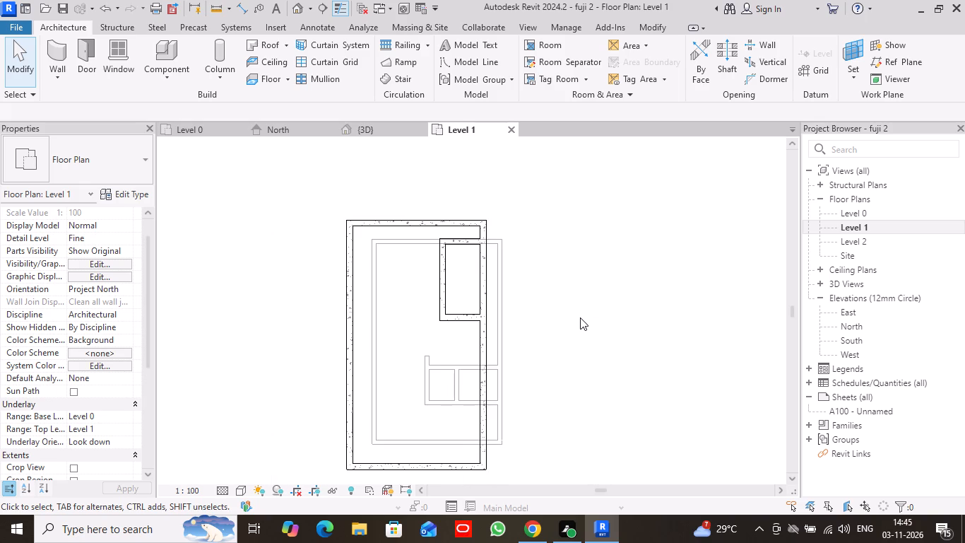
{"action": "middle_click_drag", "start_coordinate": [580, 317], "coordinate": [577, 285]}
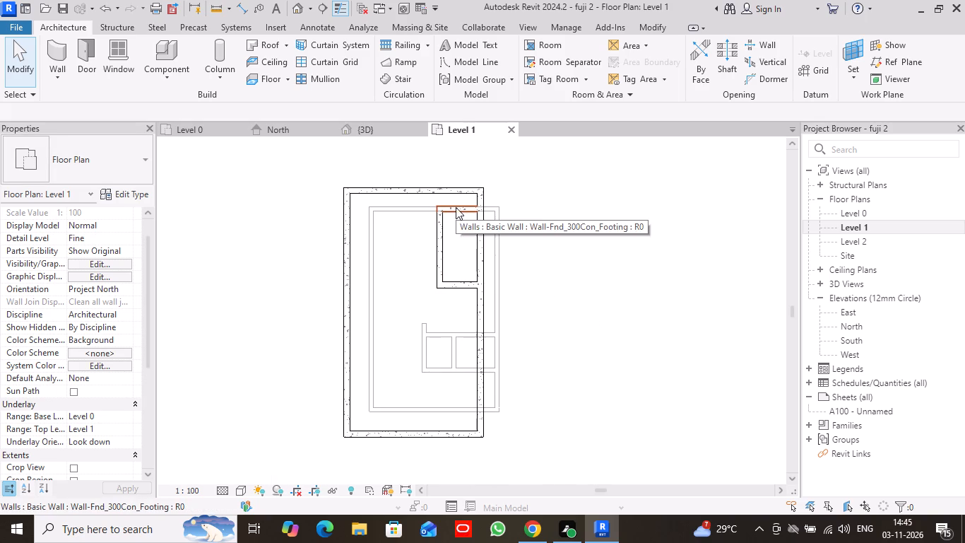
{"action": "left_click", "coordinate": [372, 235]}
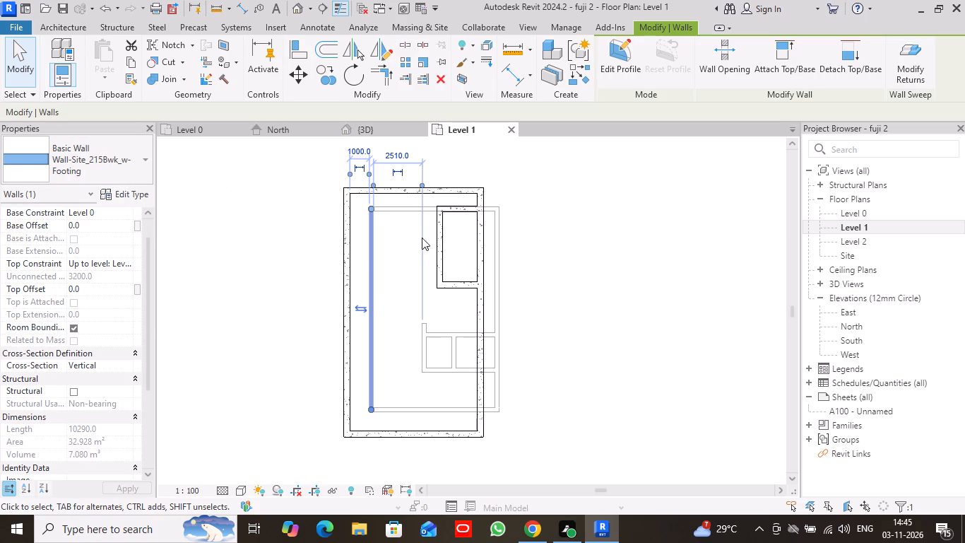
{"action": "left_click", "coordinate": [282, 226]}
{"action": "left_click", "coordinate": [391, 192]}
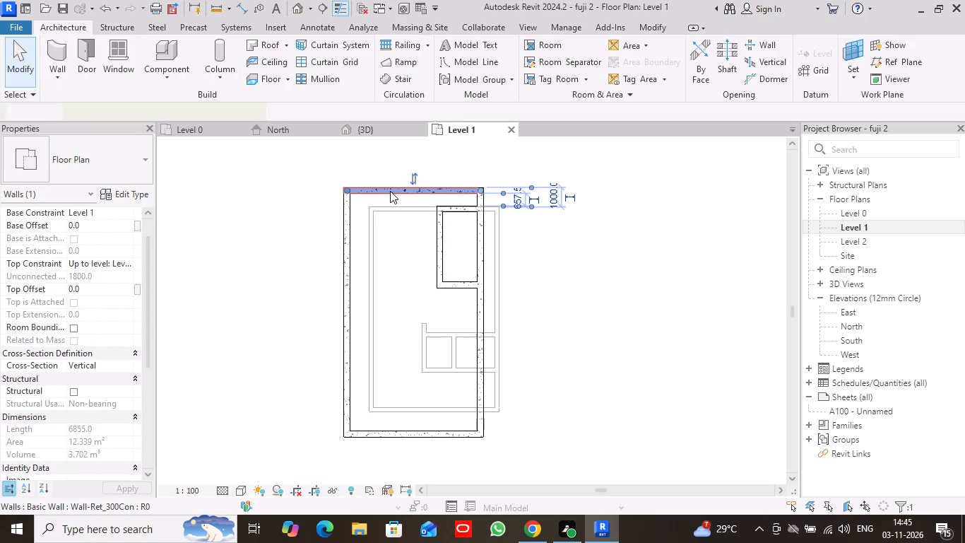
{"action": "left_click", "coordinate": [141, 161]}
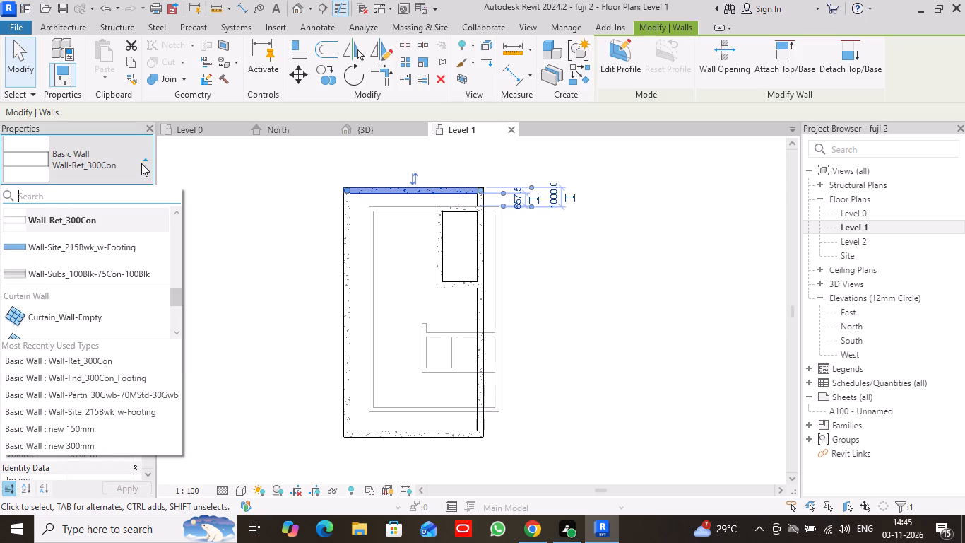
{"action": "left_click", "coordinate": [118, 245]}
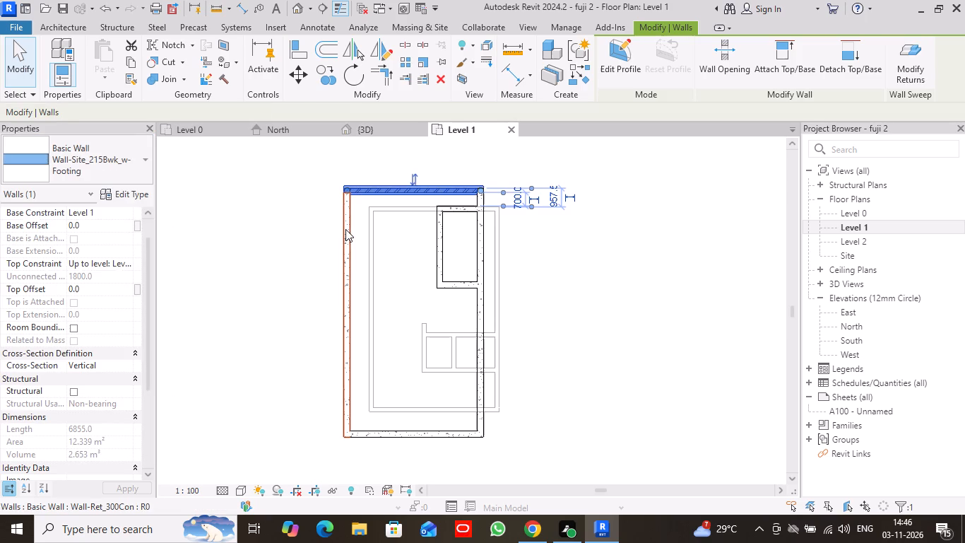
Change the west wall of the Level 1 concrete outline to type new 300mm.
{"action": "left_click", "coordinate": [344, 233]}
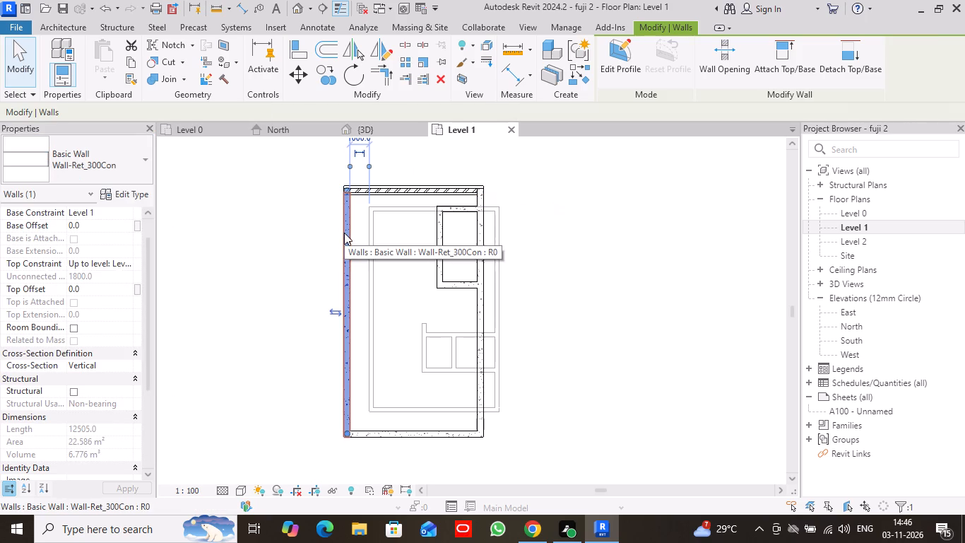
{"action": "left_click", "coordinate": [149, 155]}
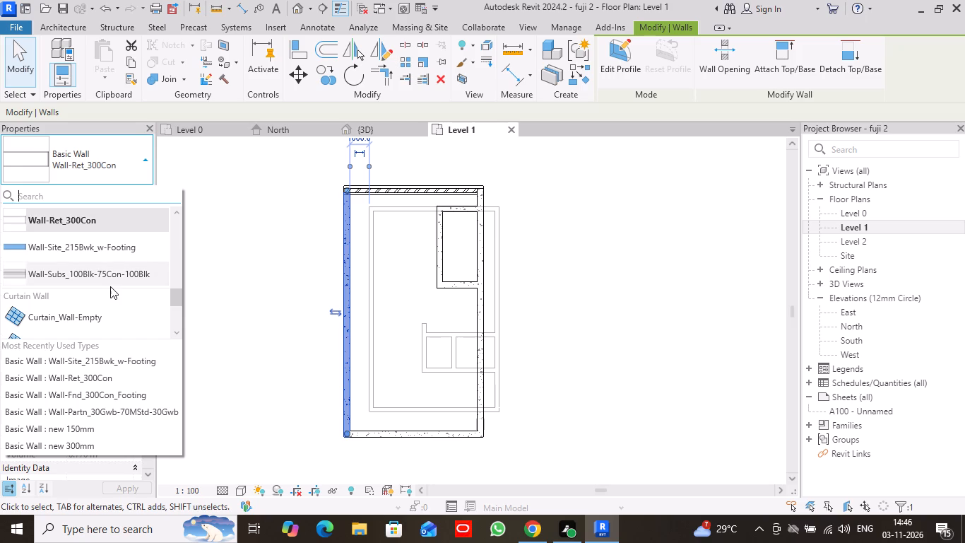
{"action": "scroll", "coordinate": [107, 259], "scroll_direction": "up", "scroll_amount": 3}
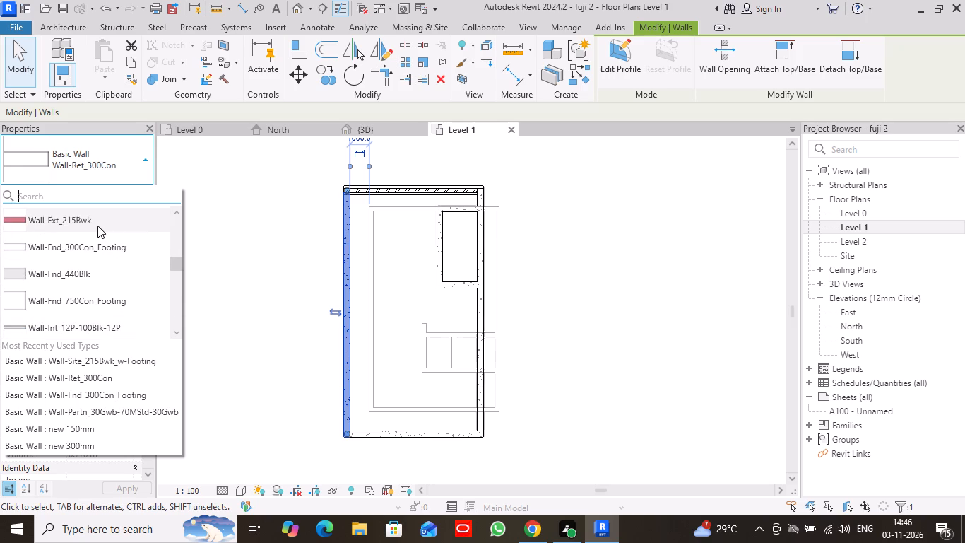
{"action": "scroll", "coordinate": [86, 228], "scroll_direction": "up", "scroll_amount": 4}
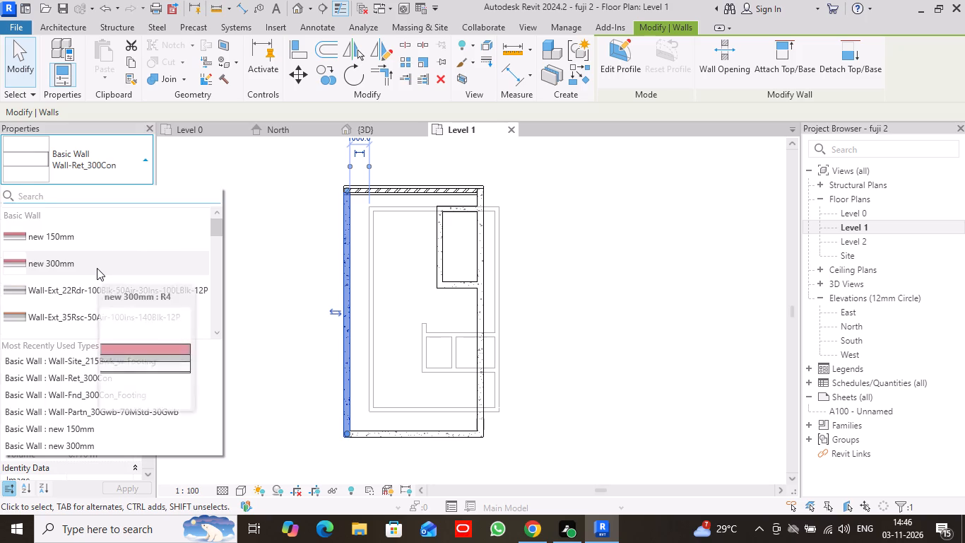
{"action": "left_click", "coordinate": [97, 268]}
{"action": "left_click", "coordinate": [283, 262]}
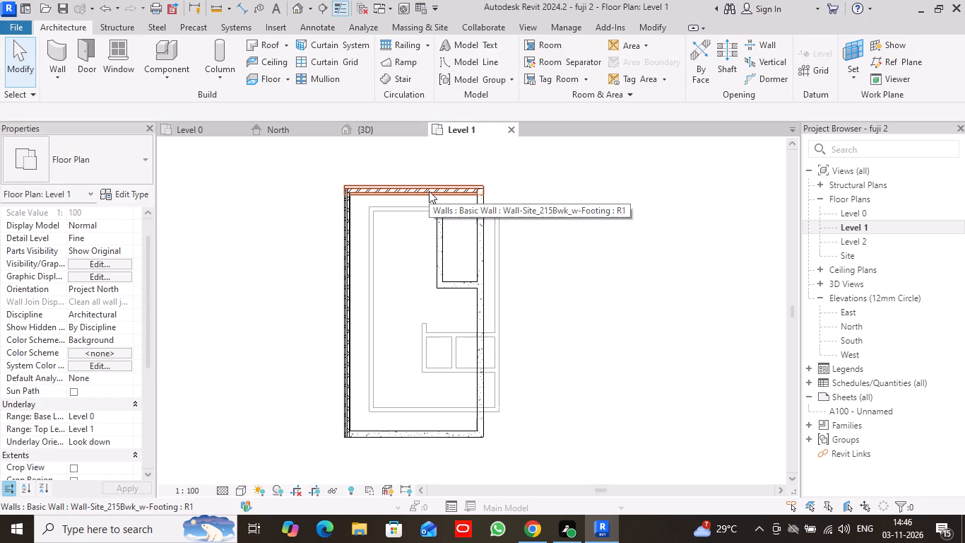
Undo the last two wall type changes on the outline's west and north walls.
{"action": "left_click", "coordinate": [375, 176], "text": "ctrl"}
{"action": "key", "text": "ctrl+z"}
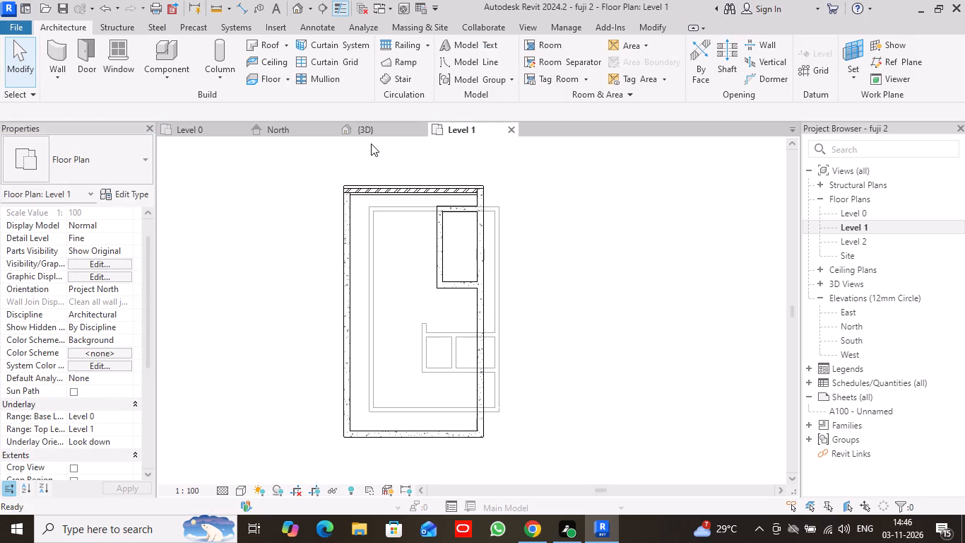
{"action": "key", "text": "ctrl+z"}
Review the walls in the 3D view and the Level 0 plan, and inspect the underlying east brick wall in the Level 1 plan.
{"action": "left_click", "coordinate": [368, 133], "text": "ctrl"}
{"action": "scroll", "coordinate": [368, 136], "scroll_direction": "down", "scroll_amount": 1}
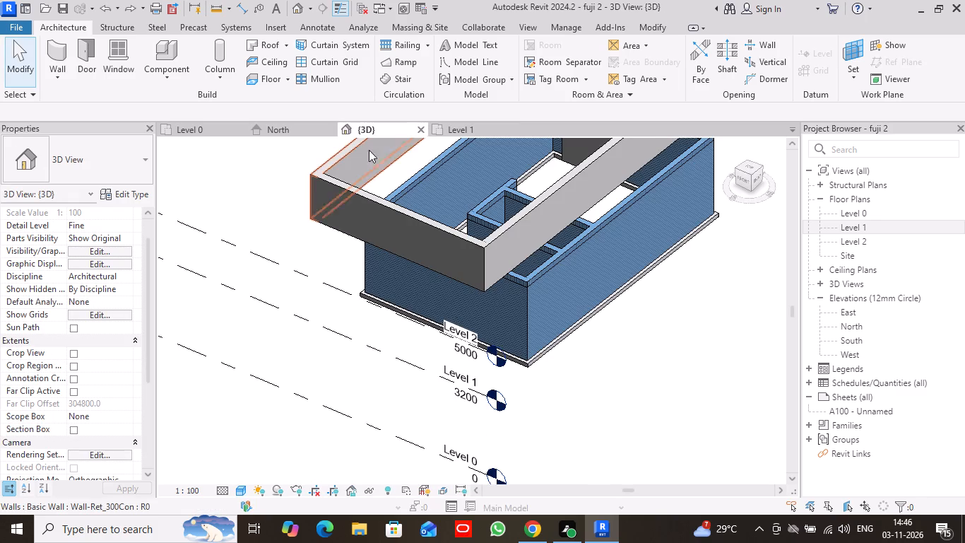
{"action": "scroll", "coordinate": [644, 320], "scroll_direction": "down", "scroll_amount": 3}
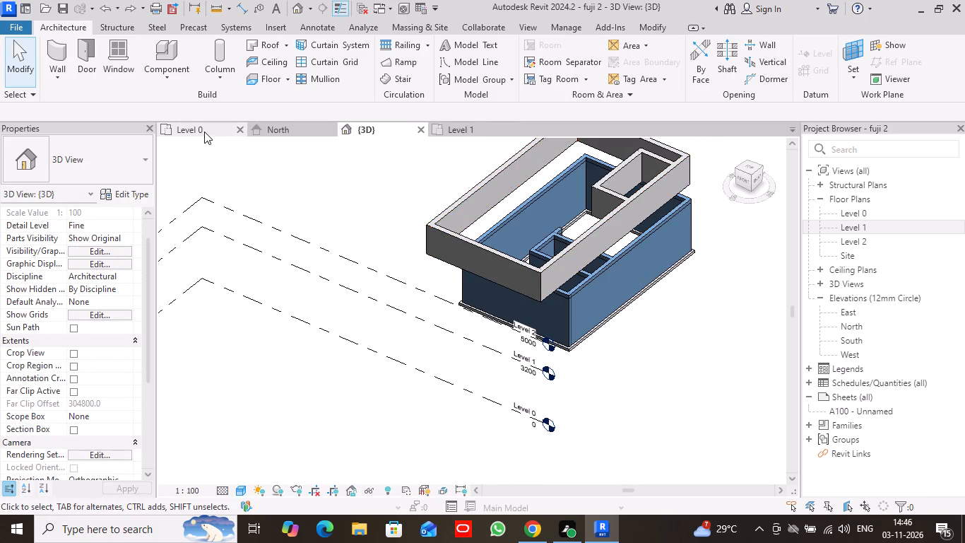
{"action": "left_click", "coordinate": [204, 132]}
{"action": "scroll", "coordinate": [415, 218], "scroll_direction": "down", "scroll_amount": 3}
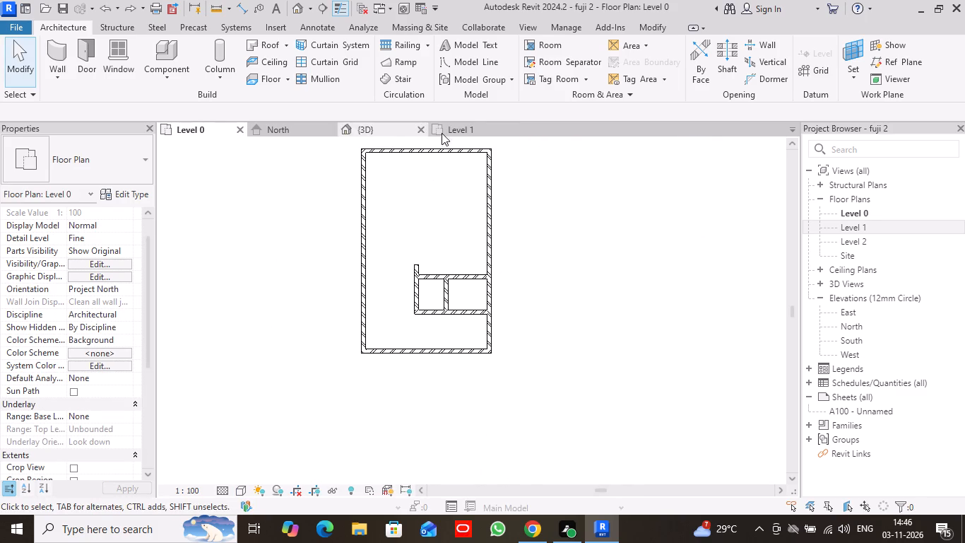
{"action": "left_click", "coordinate": [461, 135]}
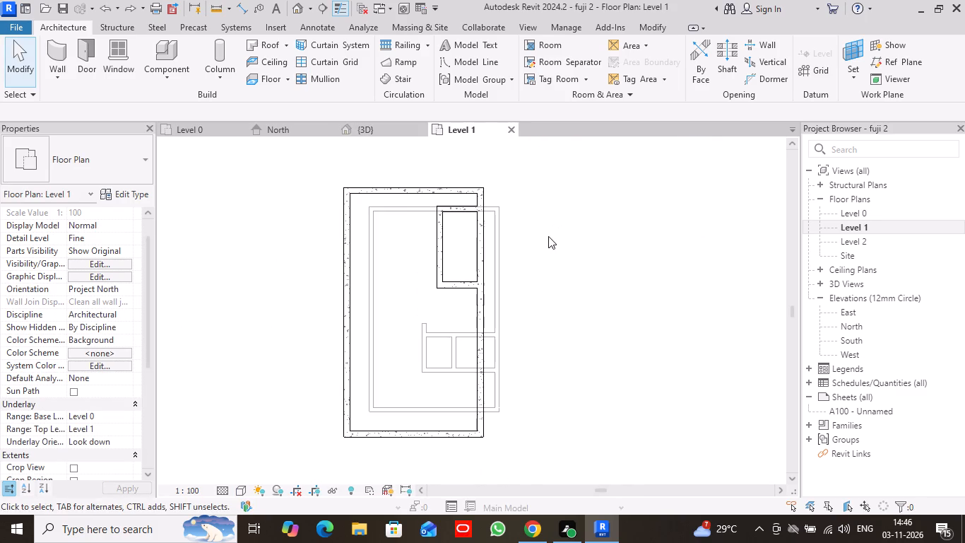
{"action": "left_click", "coordinate": [499, 273]}
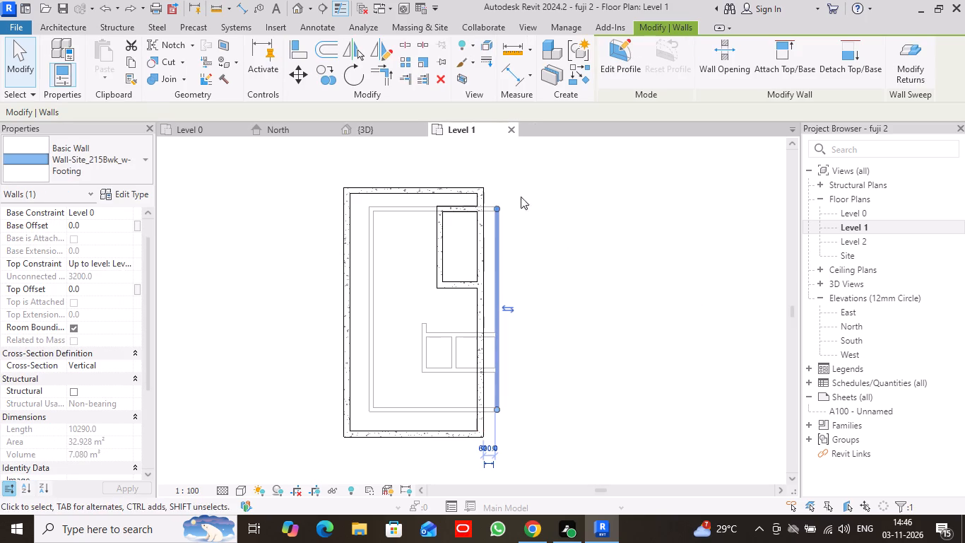
Browse the available wall types for the north wall of the Level 1 concrete outline.
{"action": "left_click", "coordinate": [413, 189]}
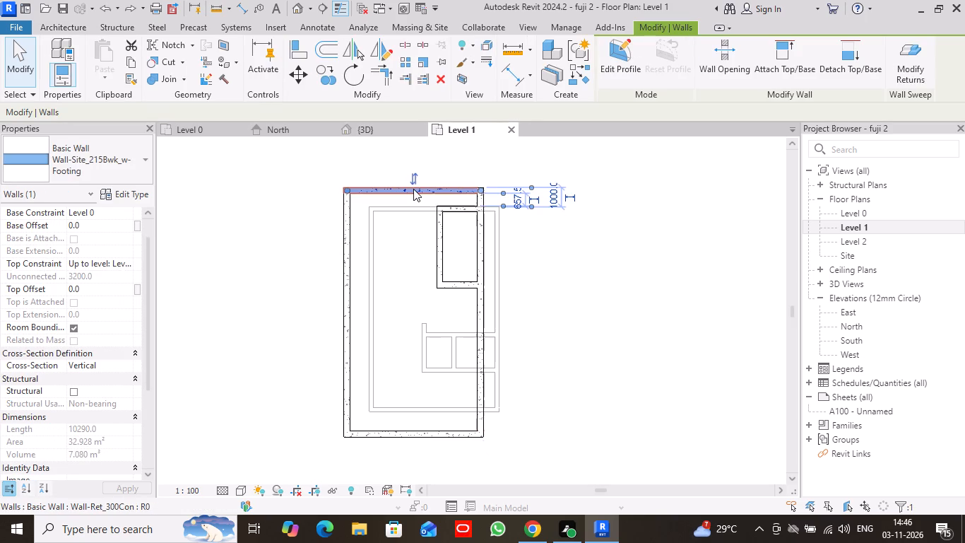
{"action": "left_click", "coordinate": [147, 160]}
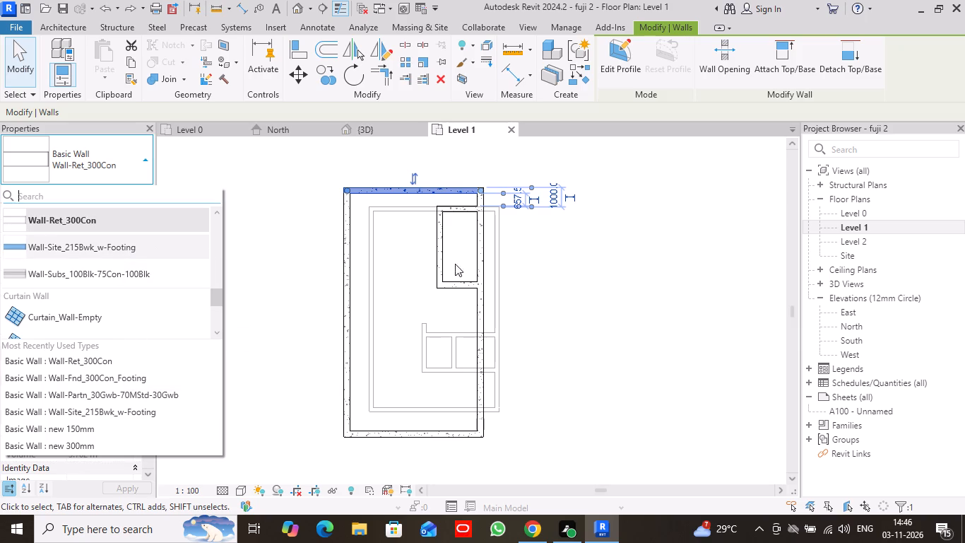
{"action": "scroll", "coordinate": [94, 252], "scroll_direction": "up", "scroll_amount": 1}
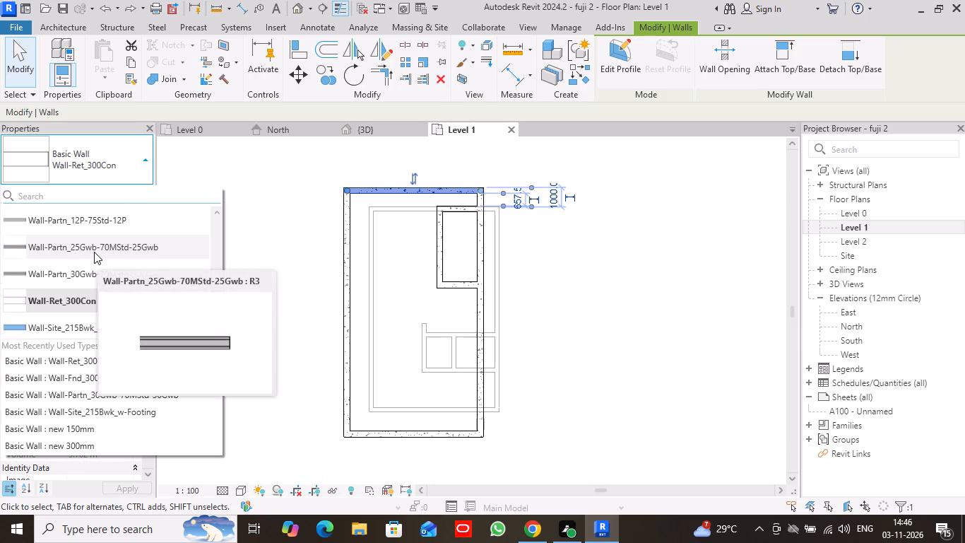
{"action": "scroll", "coordinate": [94, 252], "scroll_direction": "up", "scroll_amount": 7}
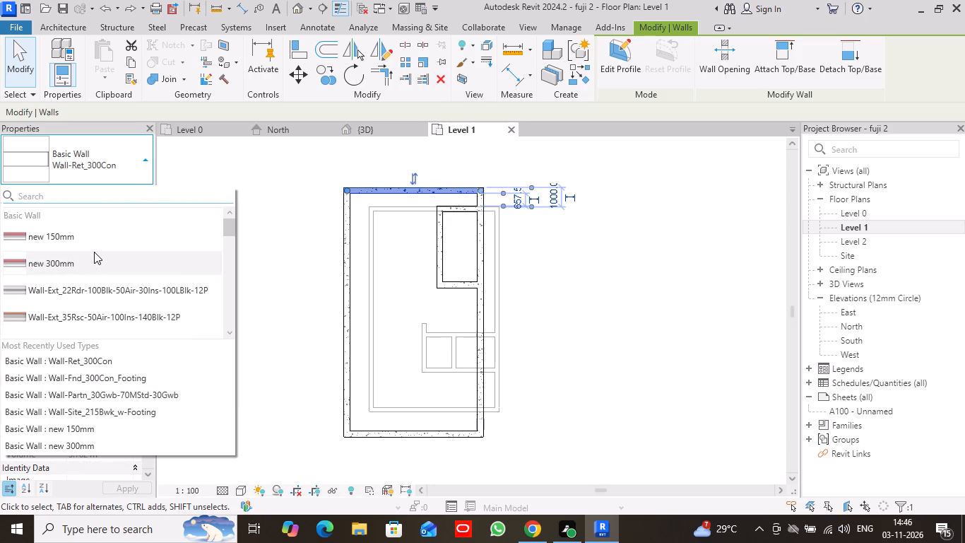
{"action": "scroll", "coordinate": [94, 252], "scroll_direction": "down", "scroll_amount": 4}
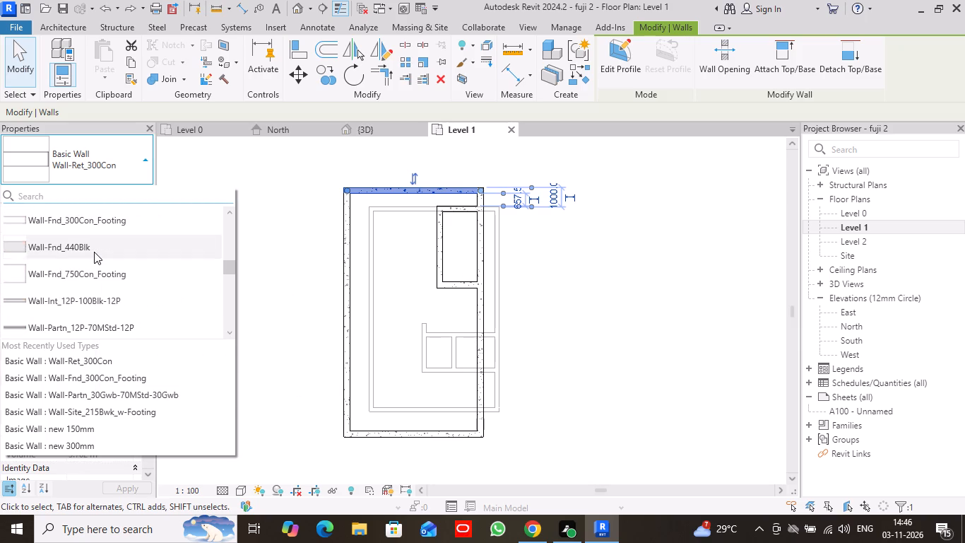
{"action": "scroll", "coordinate": [94, 252], "scroll_direction": "down", "scroll_amount": 7}
{"action": "scroll", "coordinate": [94, 252], "scroll_direction": "up", "scroll_amount": 8}
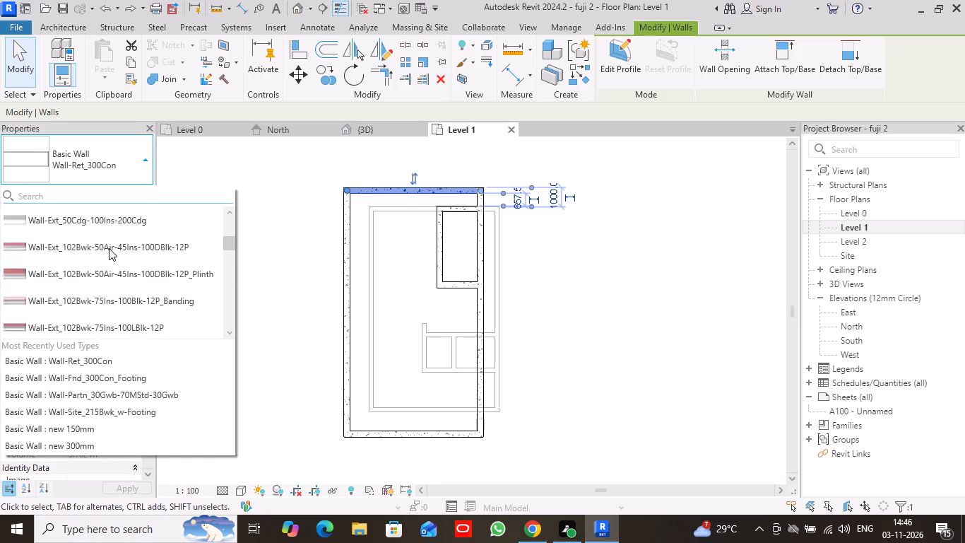
{"action": "scroll", "coordinate": [109, 248], "scroll_direction": "up", "scroll_amount": 7}
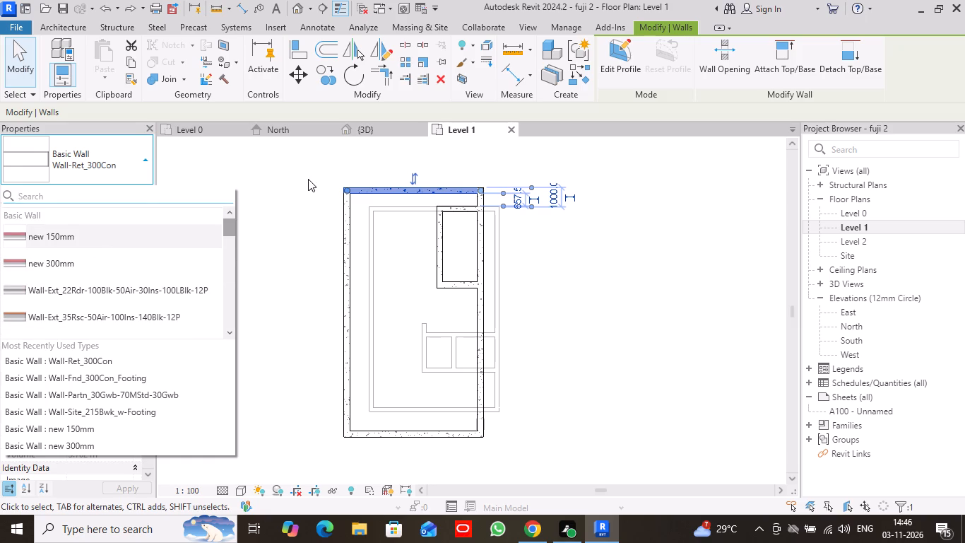
{"action": "left_click", "coordinate": [302, 175]}
{"action": "left_click", "coordinate": [396, 211]}
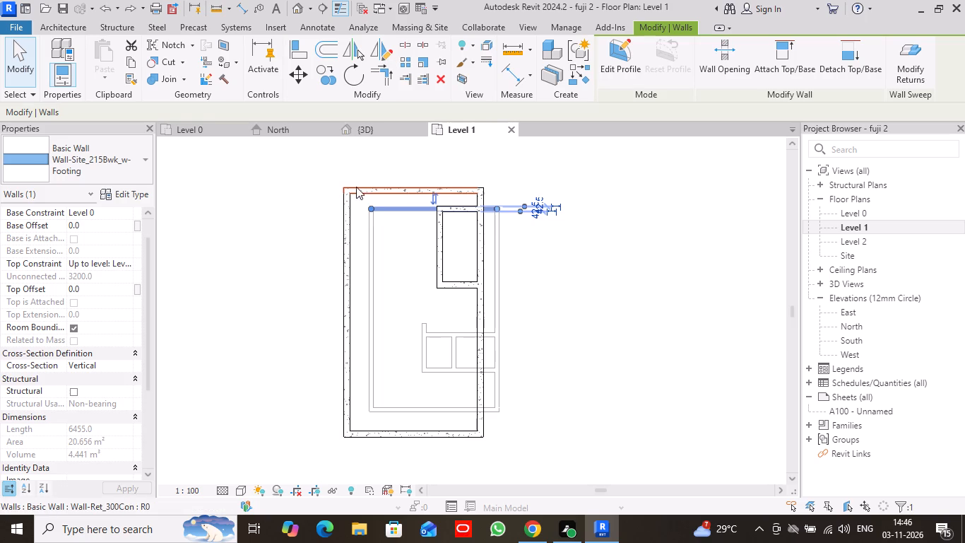
Change the north wall of the Level 1 outline to type Wall-Site_215Bwk_w-Footing.
{"action": "left_click", "coordinate": [370, 188]}
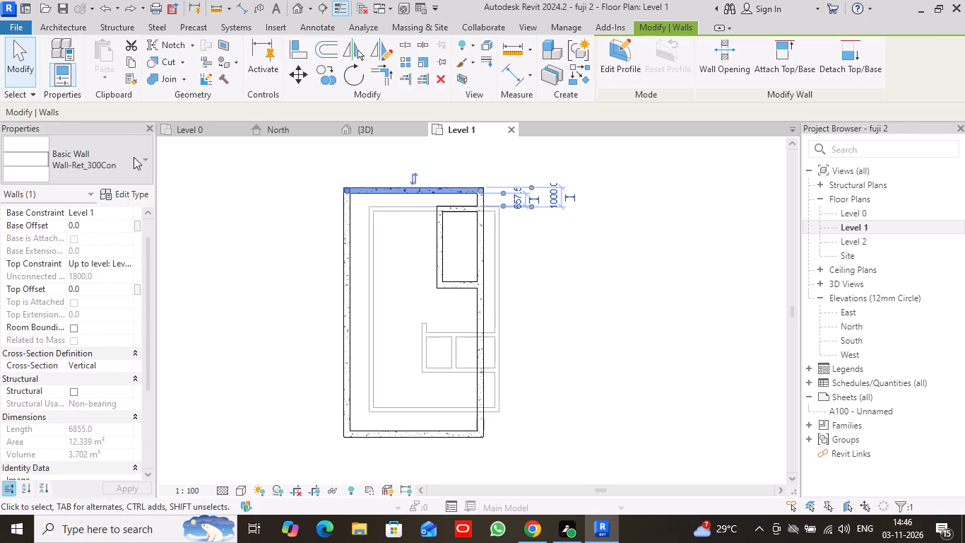
{"action": "left_click", "coordinate": [141, 157]}
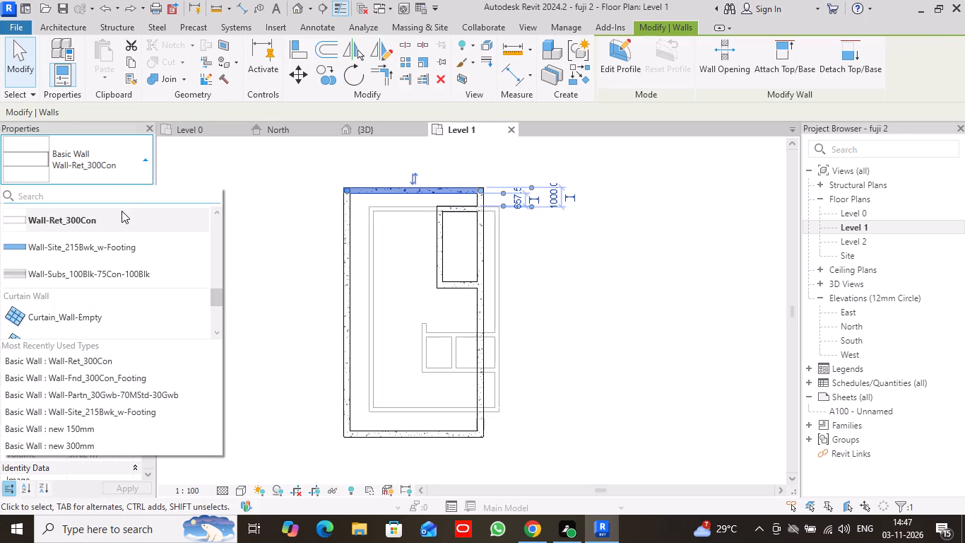
{"action": "left_click", "coordinate": [104, 249]}
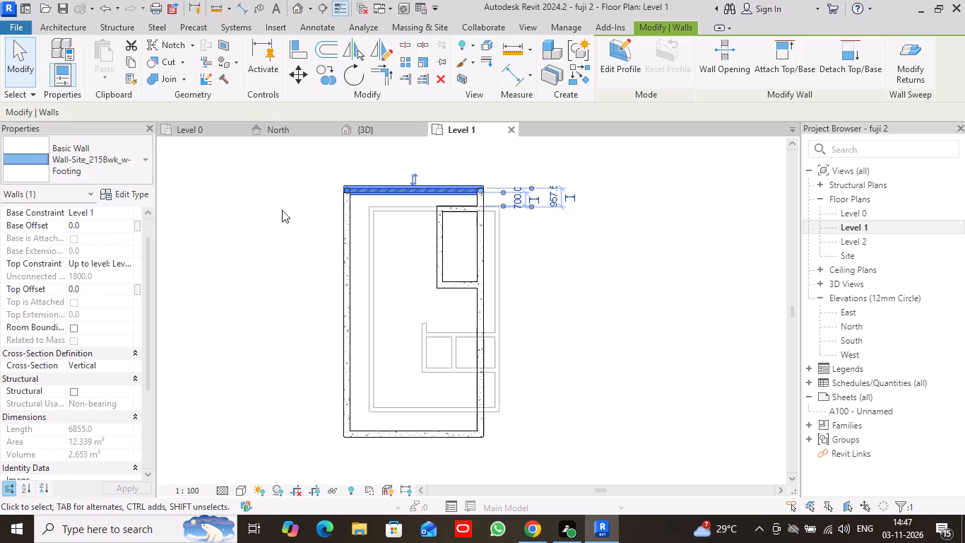
{"action": "left_click", "coordinate": [249, 268]}
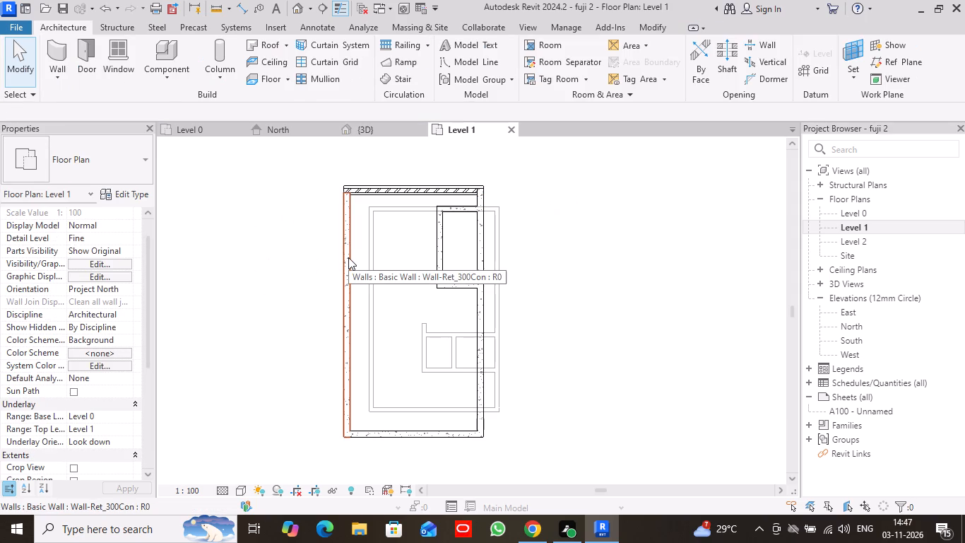
Change all Level 1 walls, both the outline and the small interior room, to type Wall-Site_215Bwk_w-Footing.
{"action": "left_click_drag", "start_coordinate": [310, 160], "coordinate": [544, 492]}
{"action": "left_click", "coordinate": [145, 156]}
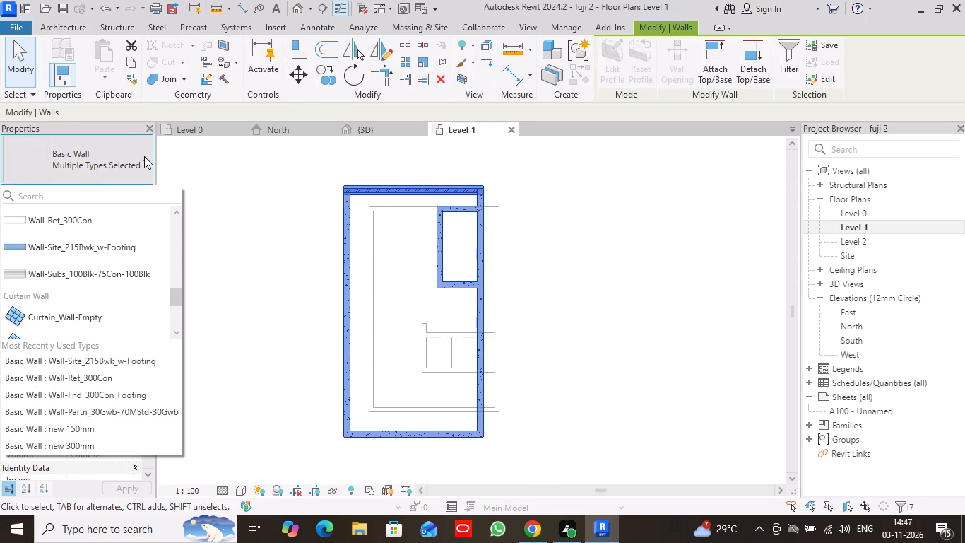
{"action": "left_click", "coordinate": [117, 244]}
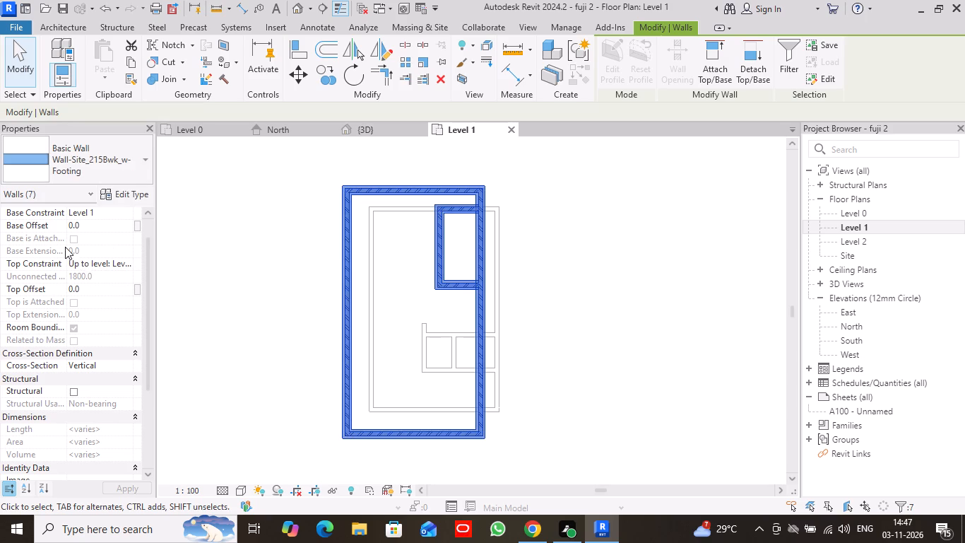
{"action": "left_click", "coordinate": [141, 161]}
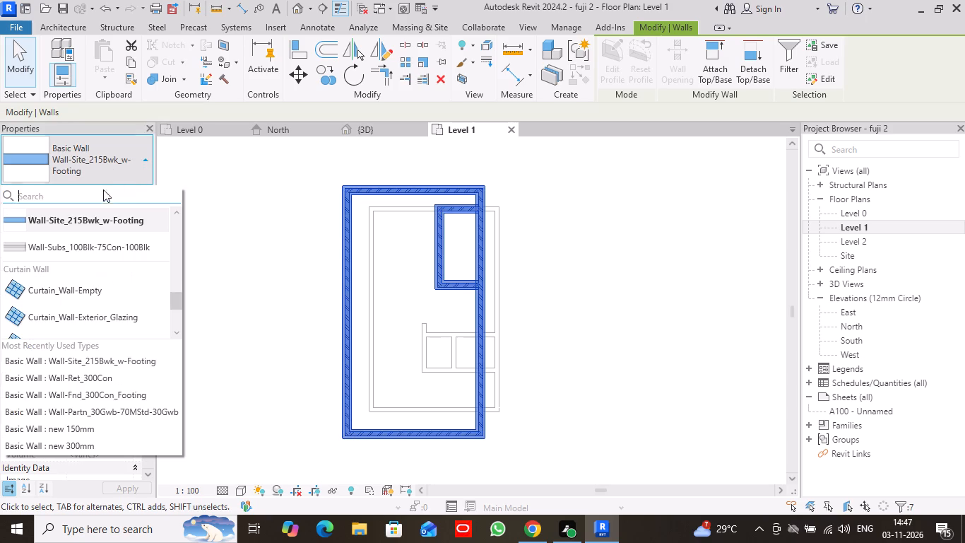
{"action": "scroll", "coordinate": [81, 242], "scroll_direction": "up", "scroll_amount": 2}
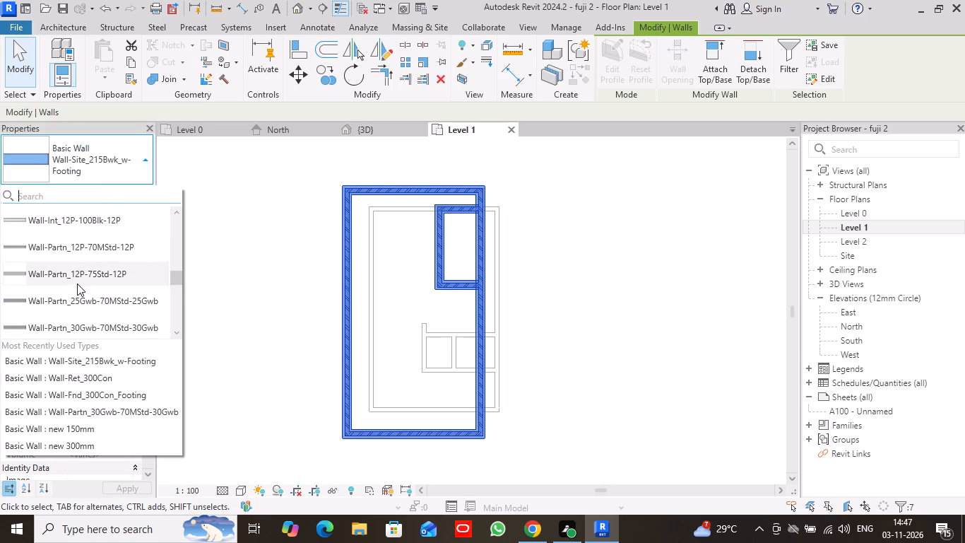
{"action": "scroll", "coordinate": [76, 286], "scroll_direction": "down", "scroll_amount": 1}
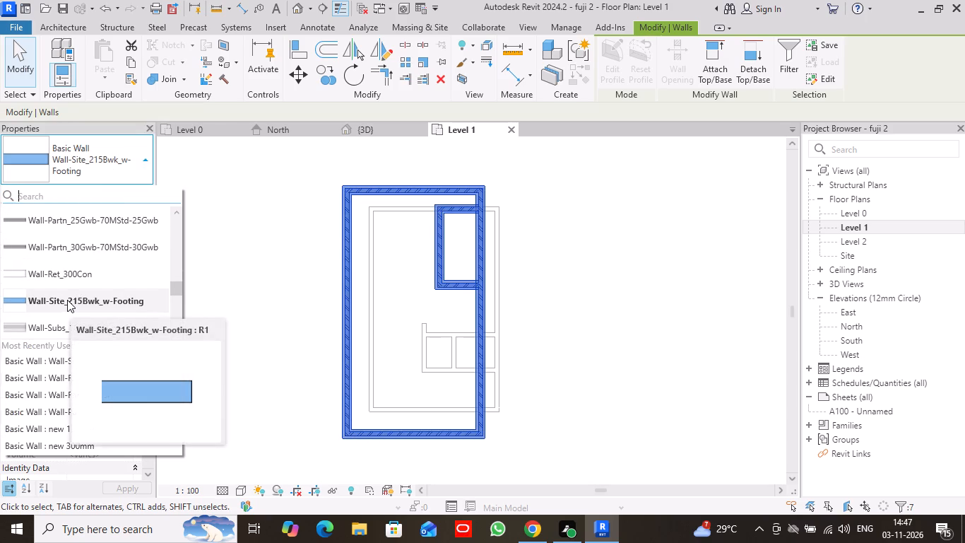
{"action": "left_click", "coordinate": [67, 300]}
{"action": "left_click", "coordinate": [196, 233]}
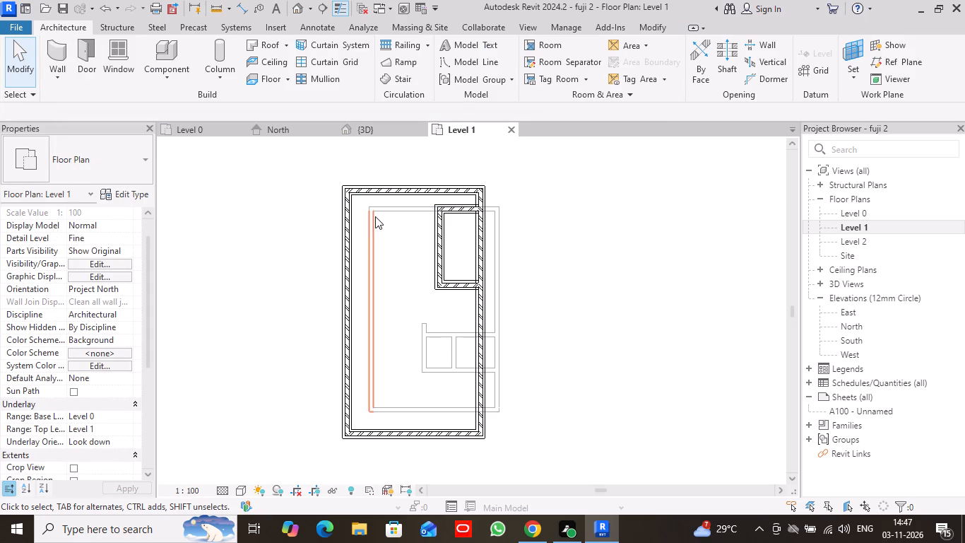
Compare the Level 0 and Level 1 plans and check the wall type of the Level 0 west brick wall.
{"action": "left_click", "coordinate": [230, 132]}
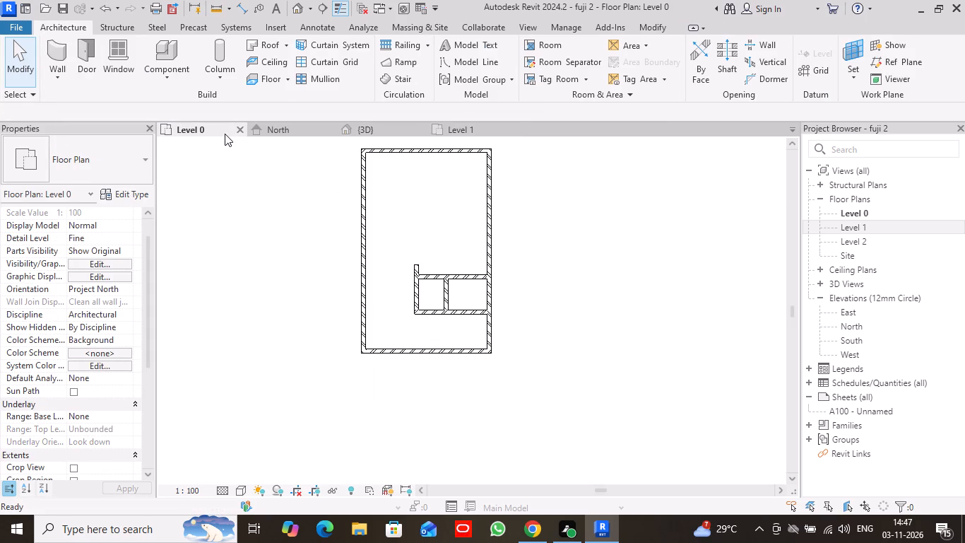
{"action": "left_click", "coordinate": [461, 127]}
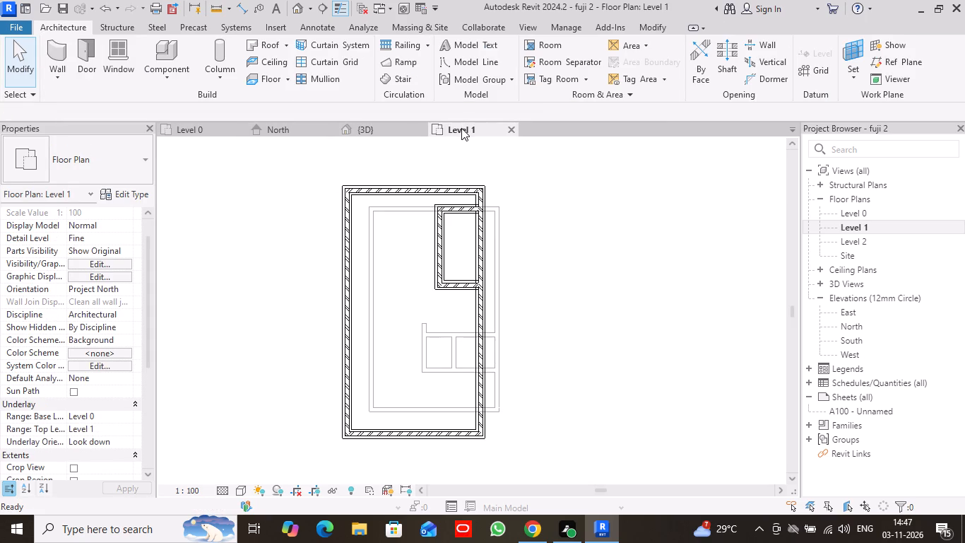
{"action": "left_click", "coordinate": [215, 132]}
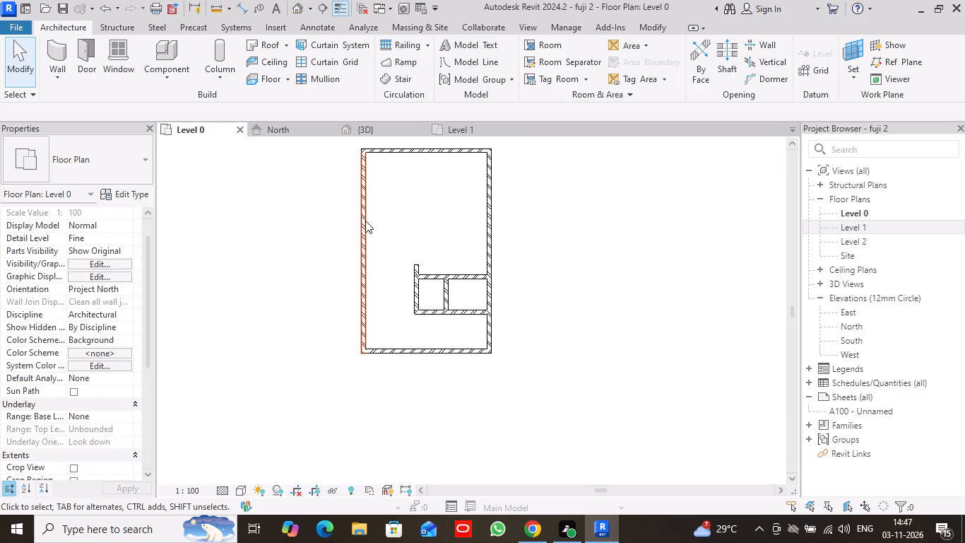
{"action": "left_click", "coordinate": [357, 223]}
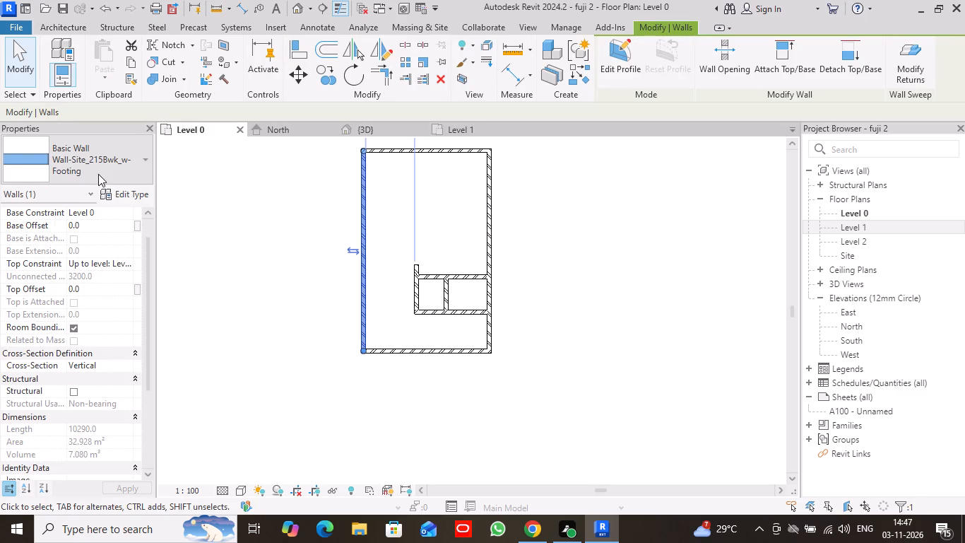
{"action": "left_click", "coordinate": [142, 157]}
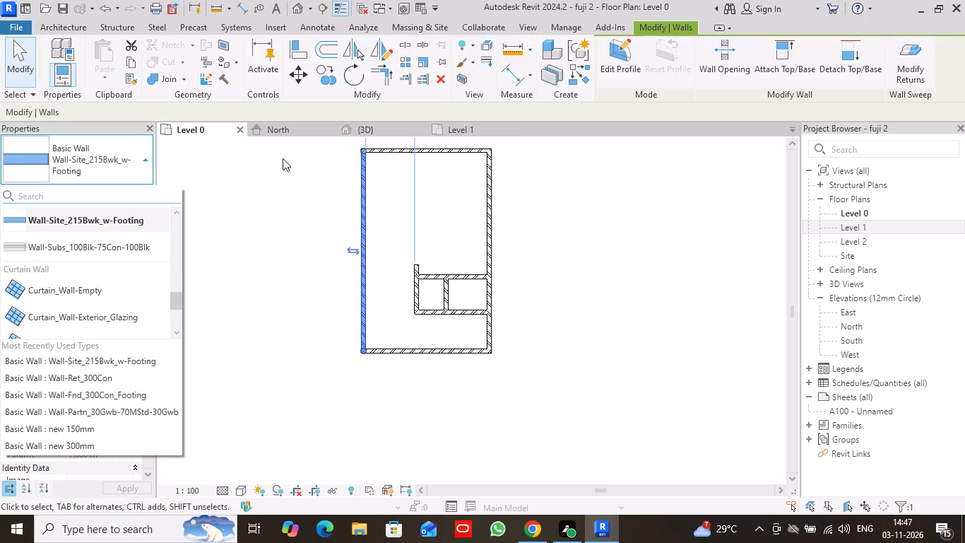
{"action": "left_click", "coordinate": [460, 127]}
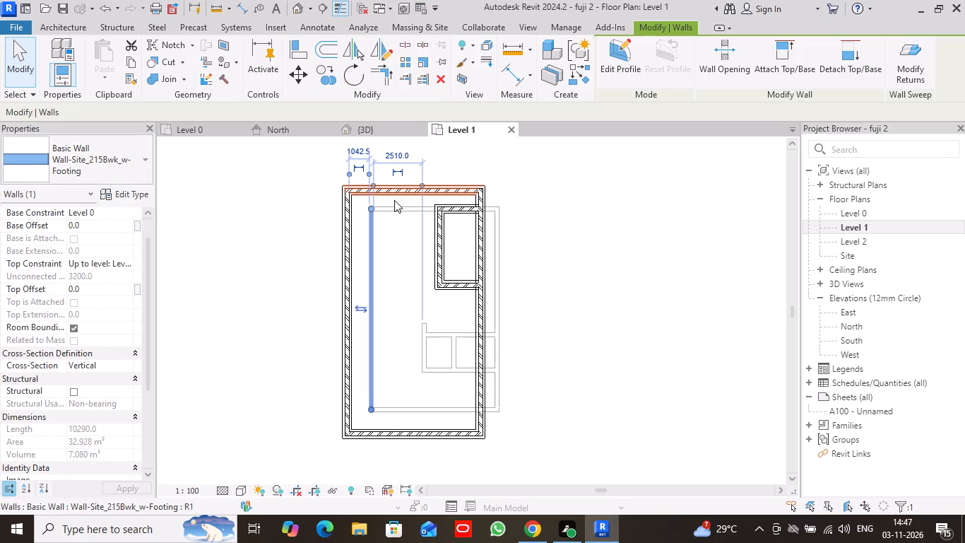
{"action": "left_click", "coordinate": [296, 165]}
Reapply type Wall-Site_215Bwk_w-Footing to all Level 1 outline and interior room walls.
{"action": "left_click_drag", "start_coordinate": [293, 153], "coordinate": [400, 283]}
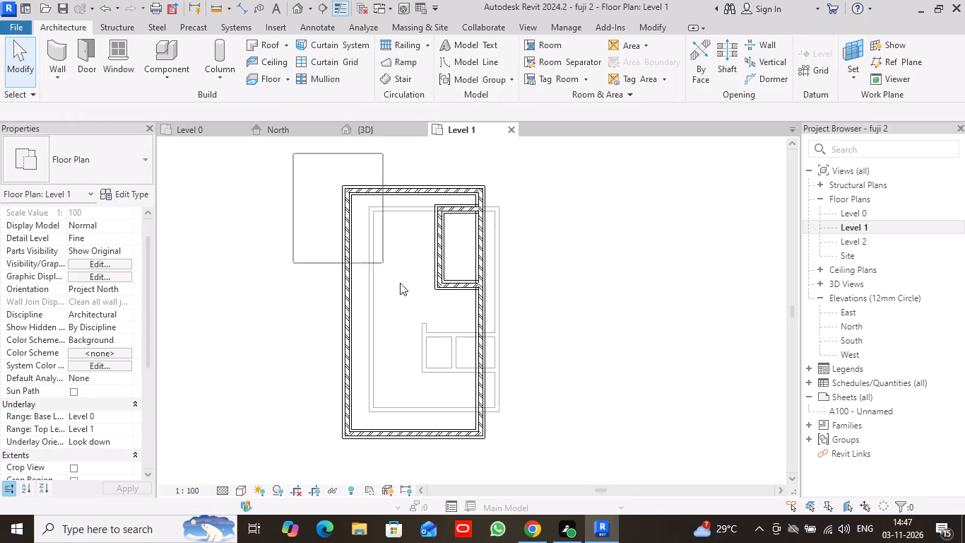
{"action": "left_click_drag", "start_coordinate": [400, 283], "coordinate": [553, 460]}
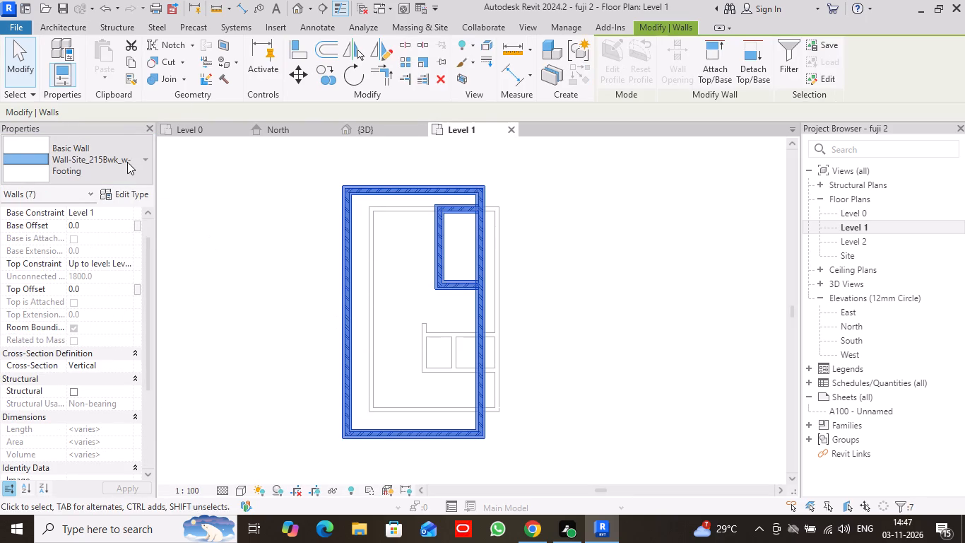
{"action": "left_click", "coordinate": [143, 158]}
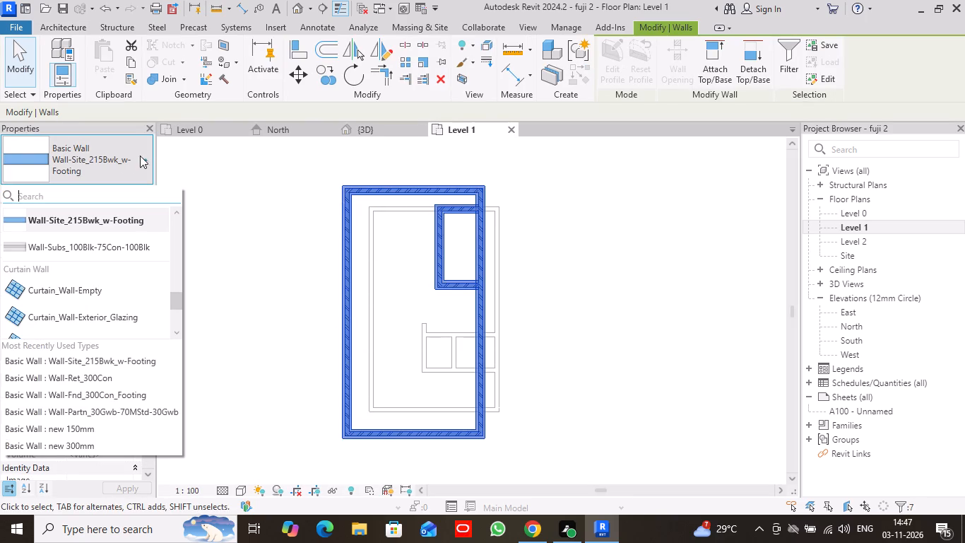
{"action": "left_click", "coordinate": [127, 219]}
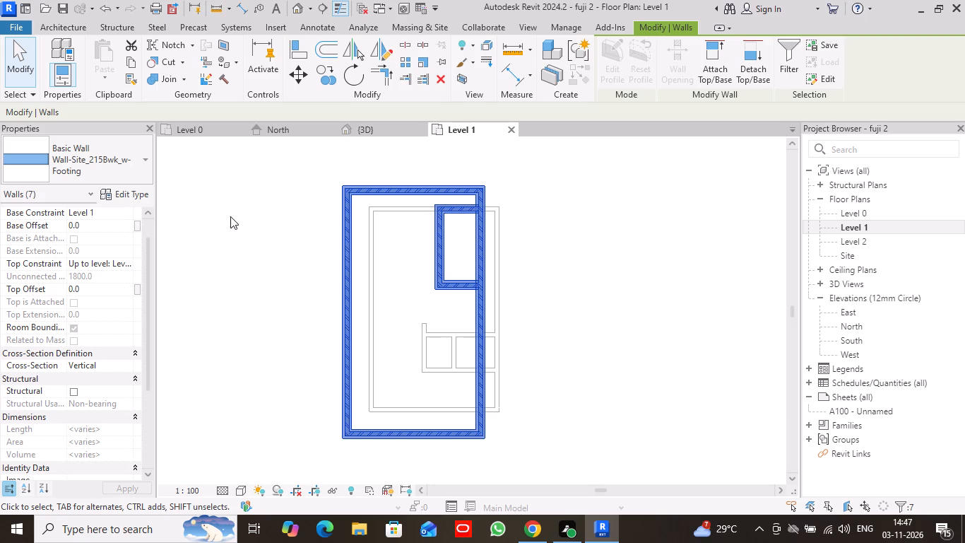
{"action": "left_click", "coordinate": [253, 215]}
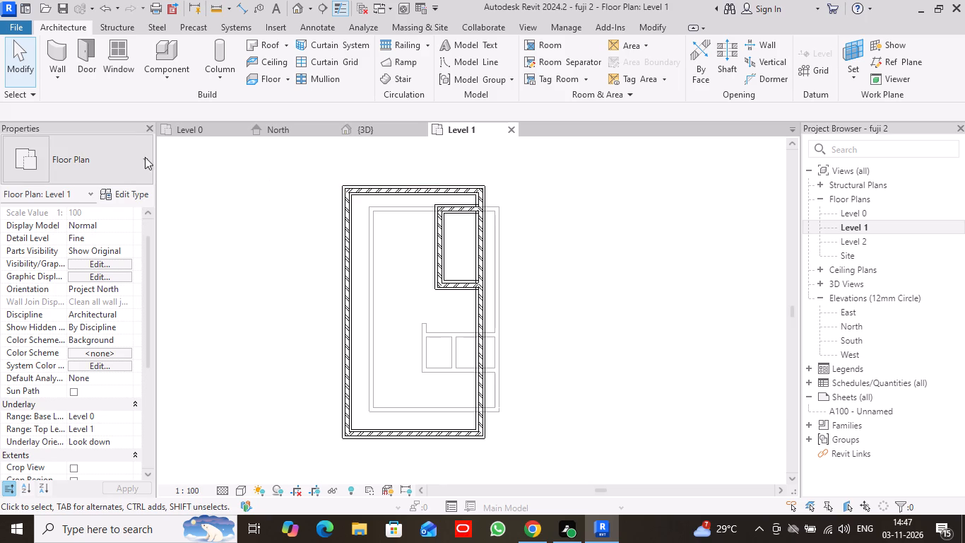
Browse the wall types for the Level 1 outline's north wall and reselect Wall-Site_215Bwk_w-Footing.
{"action": "left_click", "coordinate": [370, 186]}
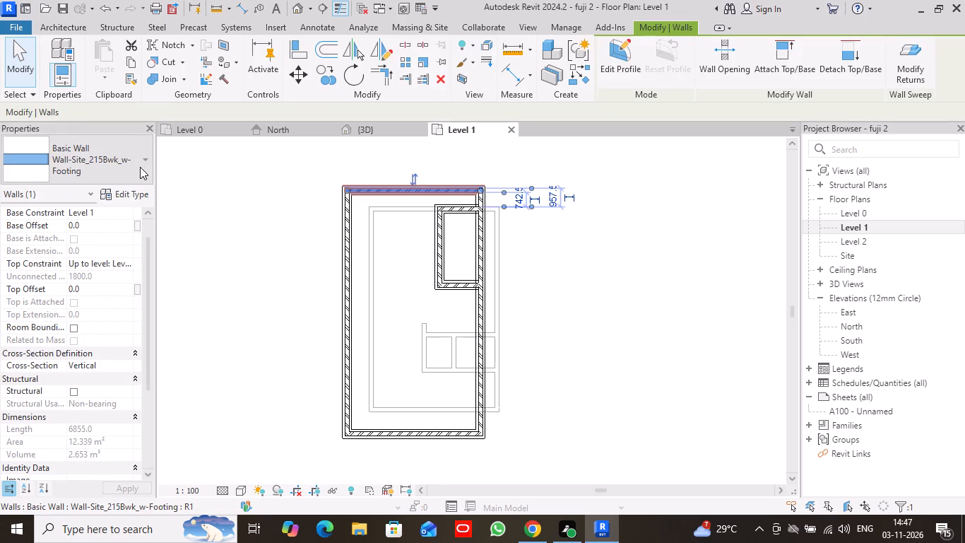
{"action": "left_click", "coordinate": [145, 159]}
{"action": "scroll", "coordinate": [116, 224], "scroll_direction": "up", "scroll_amount": 1}
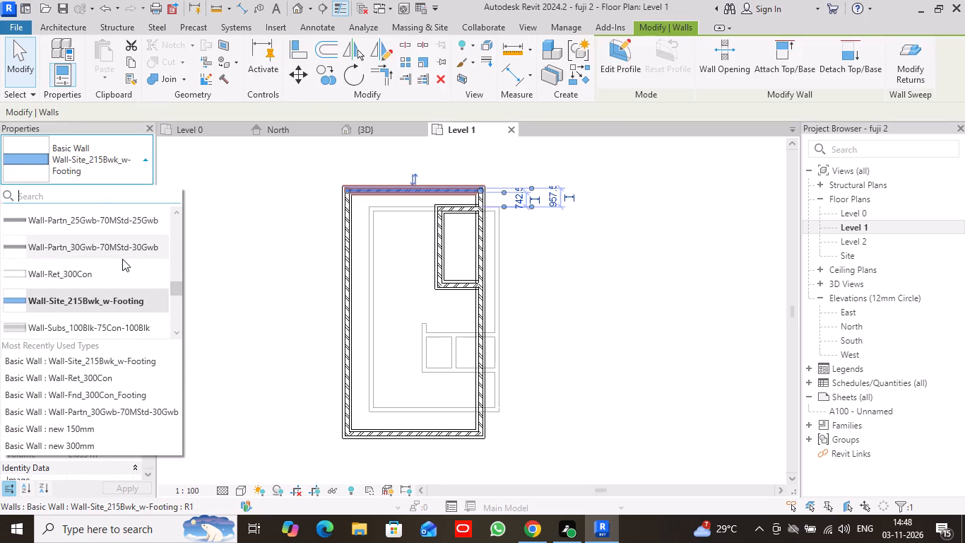
{"action": "scroll", "coordinate": [122, 259], "scroll_direction": "up", "scroll_amount": 6}
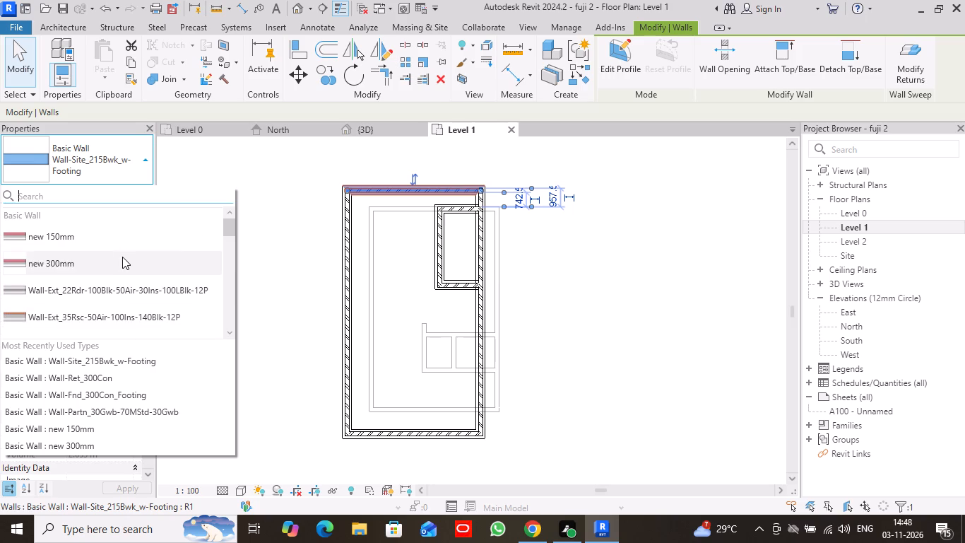
{"action": "scroll", "coordinate": [122, 257], "scroll_direction": "up", "scroll_amount": 4}
{"action": "scroll", "coordinate": [124, 252], "scroll_direction": "down", "scroll_amount": 7}
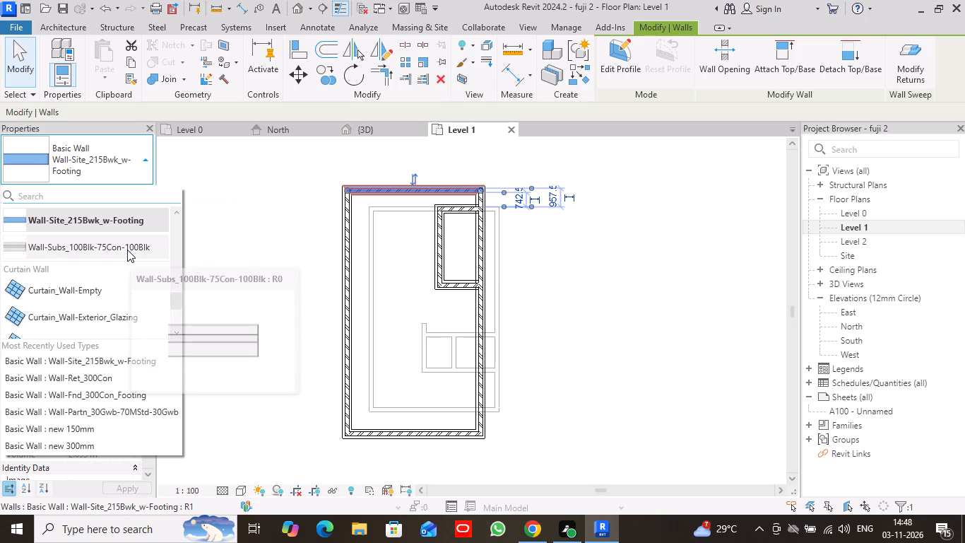
{"action": "left_click", "coordinate": [117, 219]}
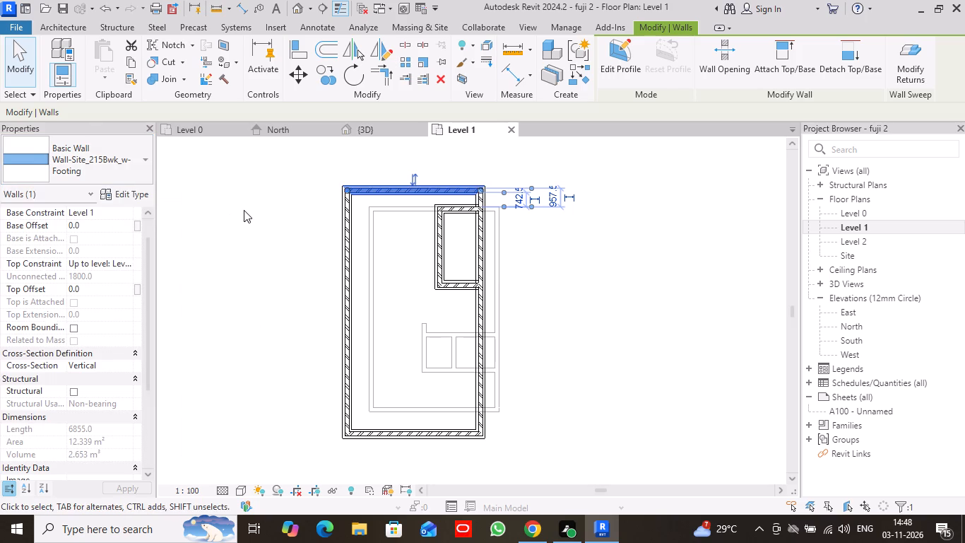
{"action": "left_click", "coordinate": [244, 210]}
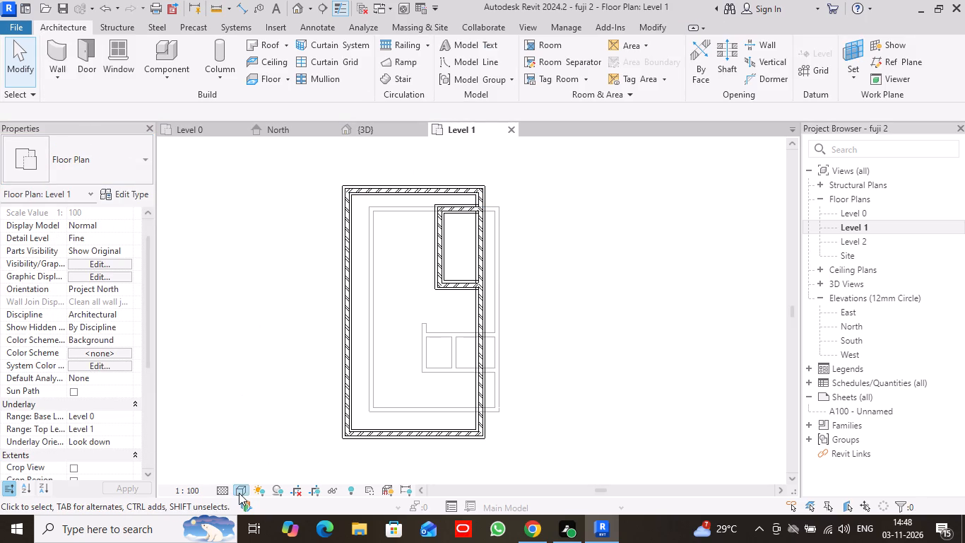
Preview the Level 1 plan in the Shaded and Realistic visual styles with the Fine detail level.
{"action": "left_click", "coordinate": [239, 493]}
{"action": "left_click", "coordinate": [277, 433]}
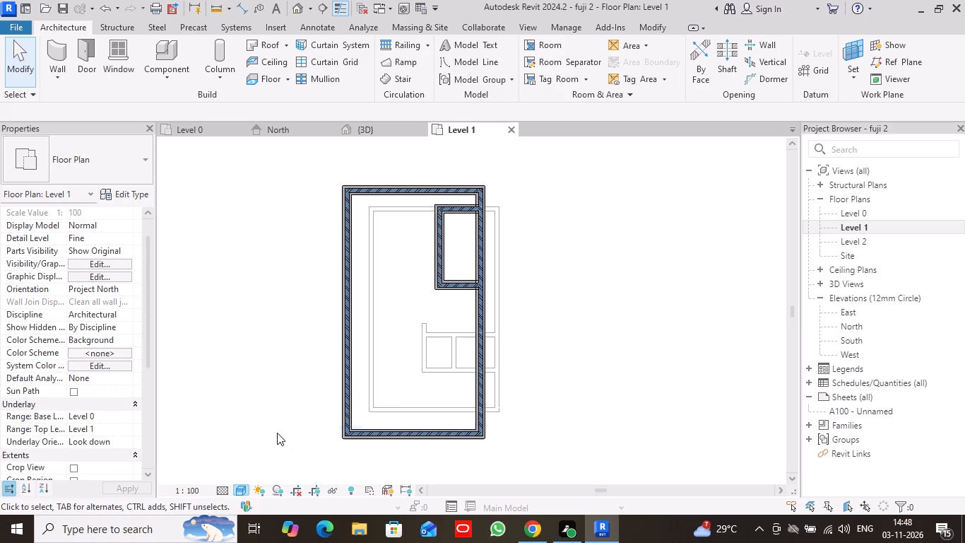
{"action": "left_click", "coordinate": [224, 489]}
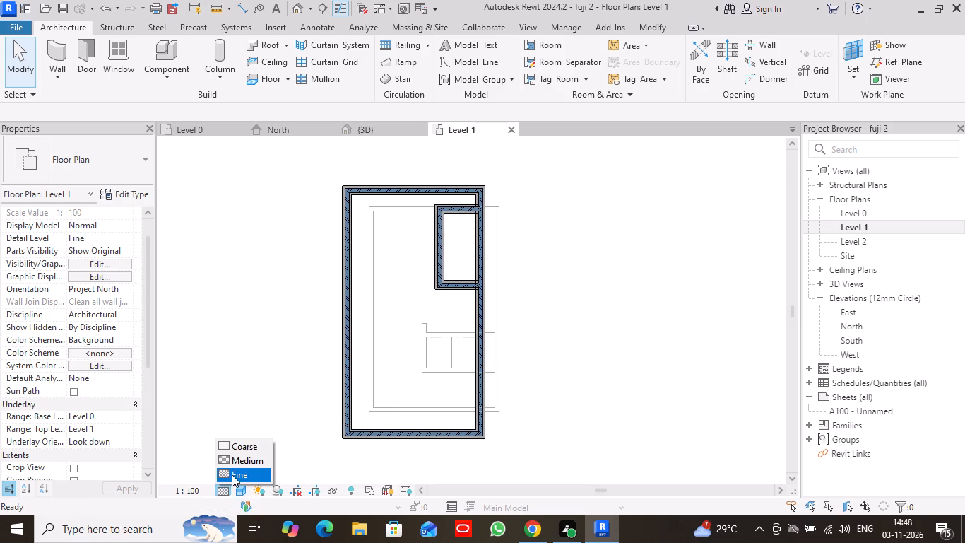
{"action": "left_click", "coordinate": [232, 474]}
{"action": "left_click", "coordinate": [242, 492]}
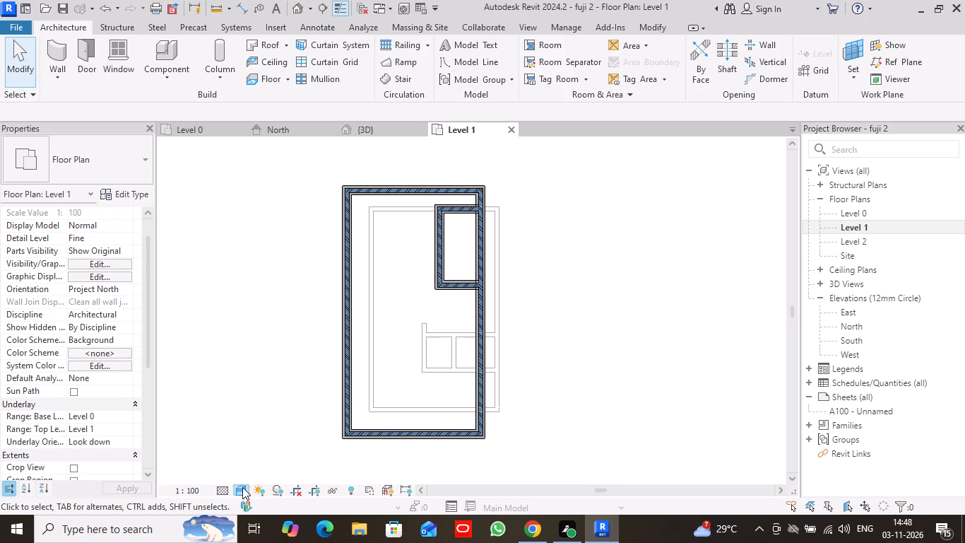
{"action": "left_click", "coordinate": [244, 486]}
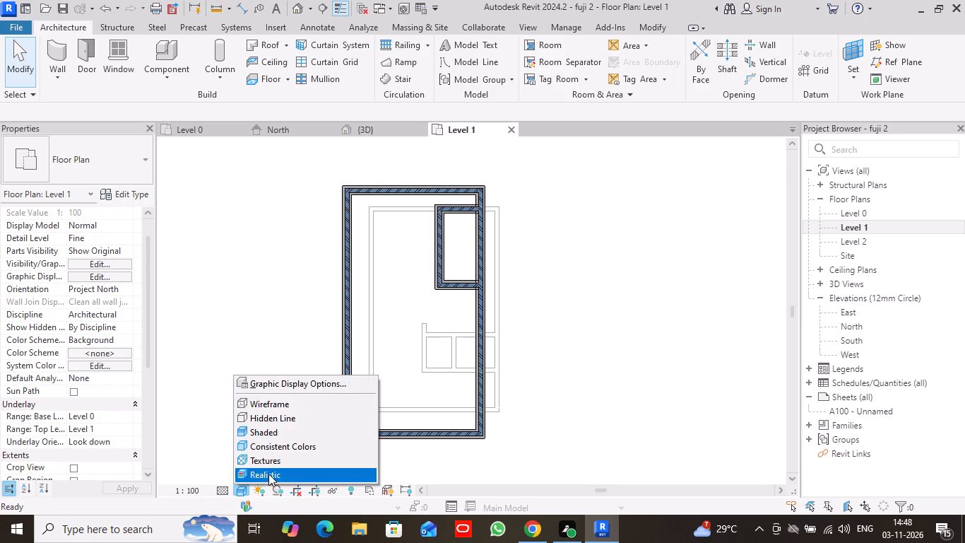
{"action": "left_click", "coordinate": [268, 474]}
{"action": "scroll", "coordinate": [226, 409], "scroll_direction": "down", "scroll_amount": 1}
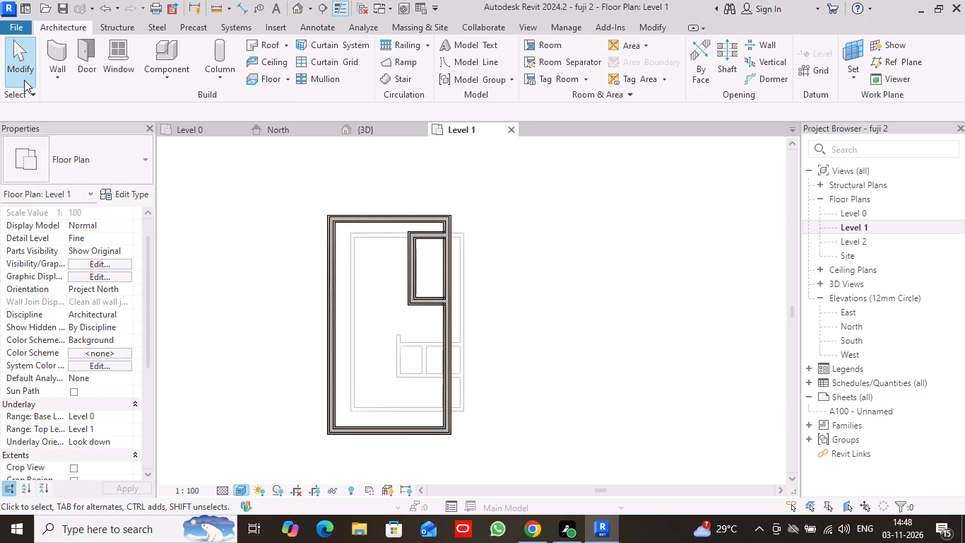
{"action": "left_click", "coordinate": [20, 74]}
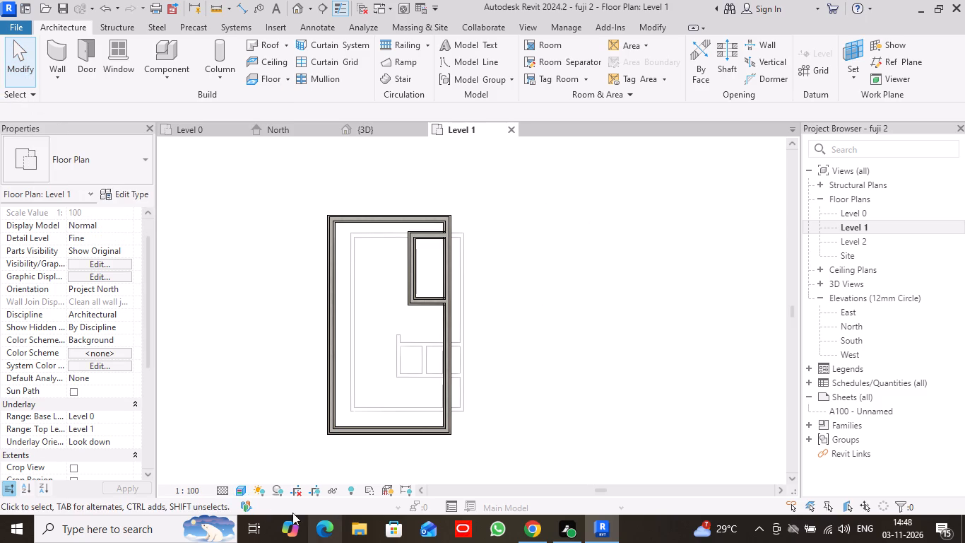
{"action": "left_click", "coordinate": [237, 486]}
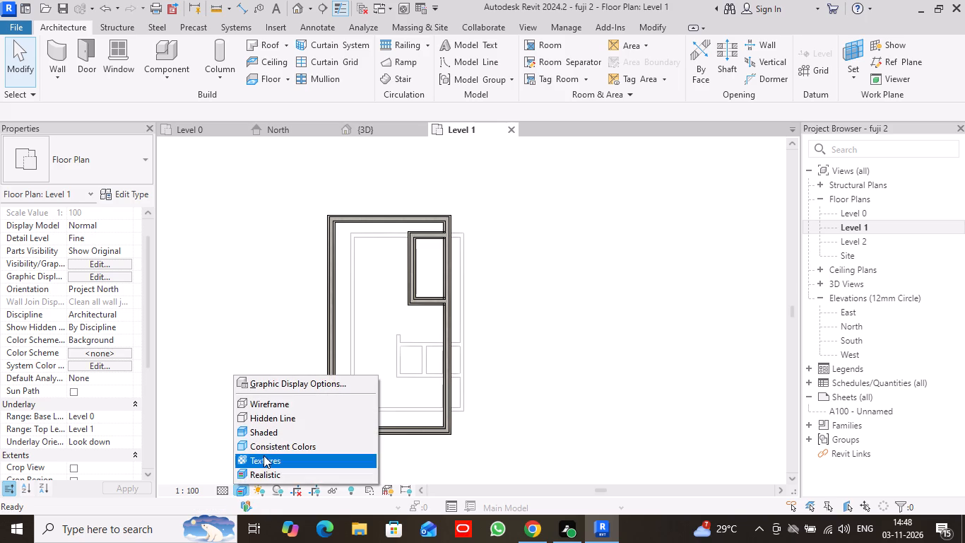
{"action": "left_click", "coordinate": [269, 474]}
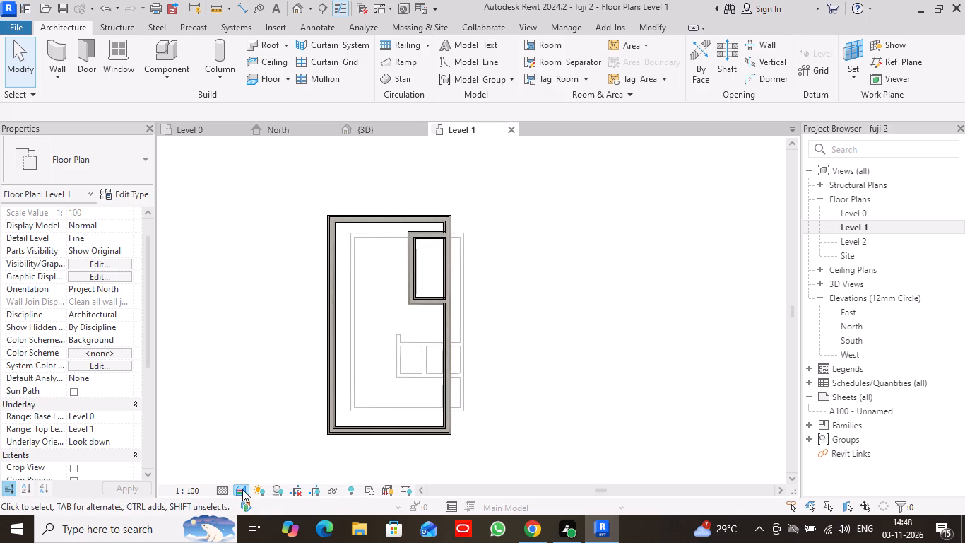
Set the Level 1 plan's visual style to Wireframe.
{"action": "left_click", "coordinate": [242, 489]}
{"action": "left_click", "coordinate": [263, 406]}
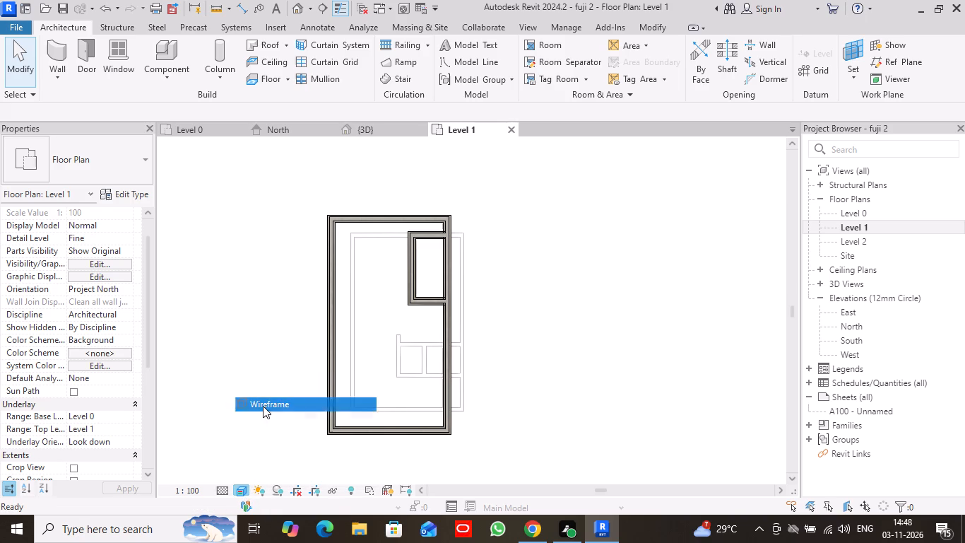
{"action": "scroll", "coordinate": [606, 313], "scroll_direction": "down", "scroll_amount": 1}
{"action": "left_click", "coordinate": [591, 325]}
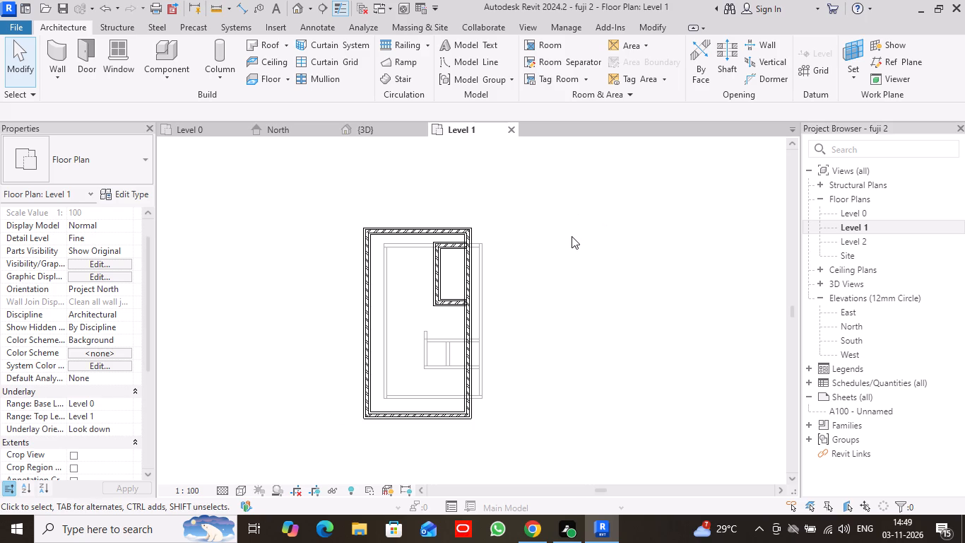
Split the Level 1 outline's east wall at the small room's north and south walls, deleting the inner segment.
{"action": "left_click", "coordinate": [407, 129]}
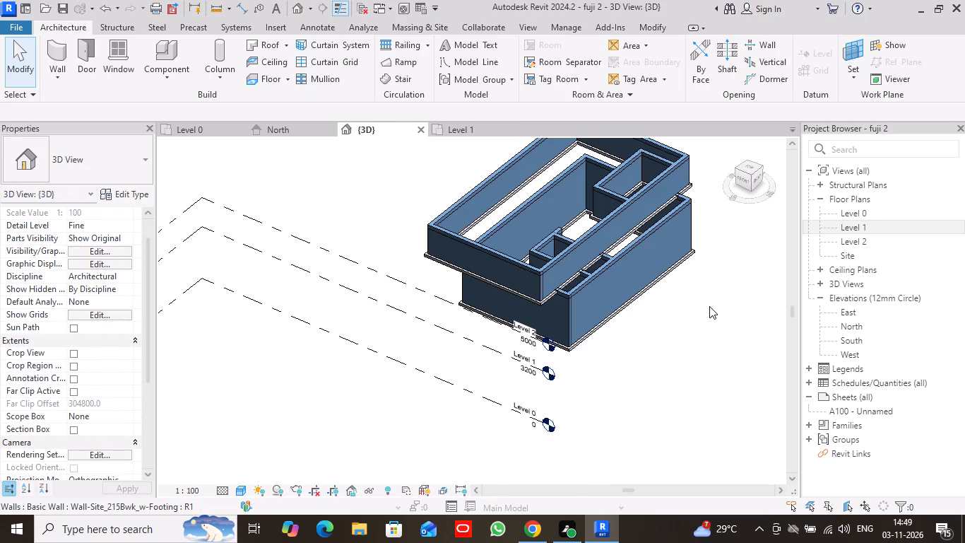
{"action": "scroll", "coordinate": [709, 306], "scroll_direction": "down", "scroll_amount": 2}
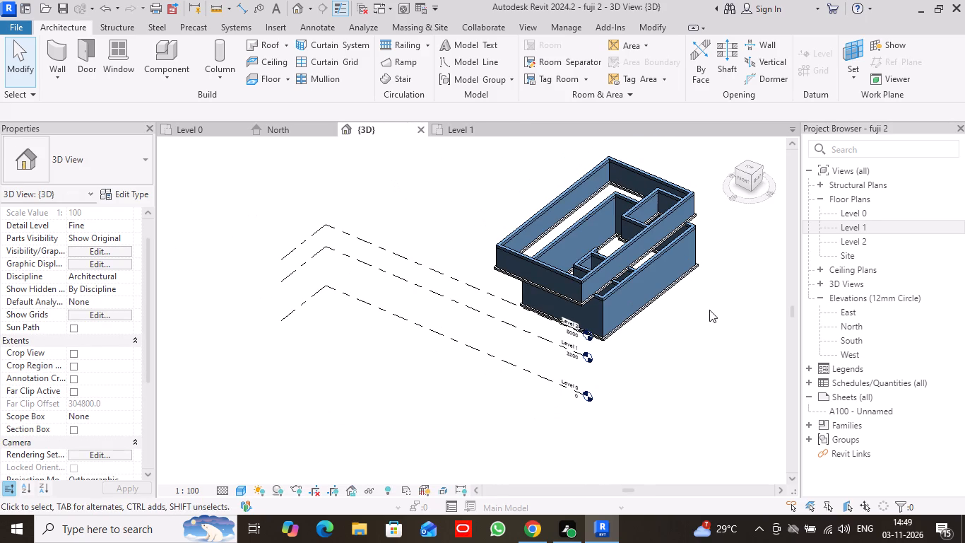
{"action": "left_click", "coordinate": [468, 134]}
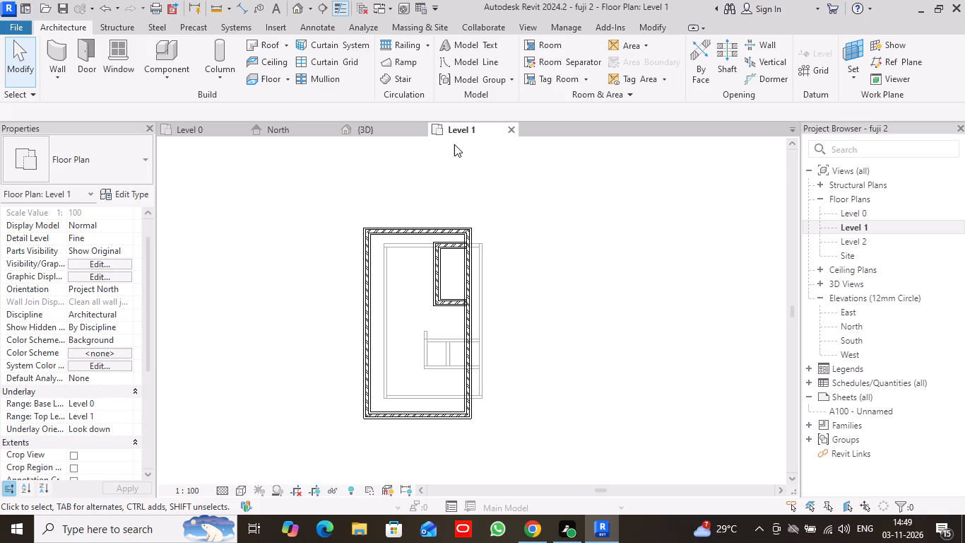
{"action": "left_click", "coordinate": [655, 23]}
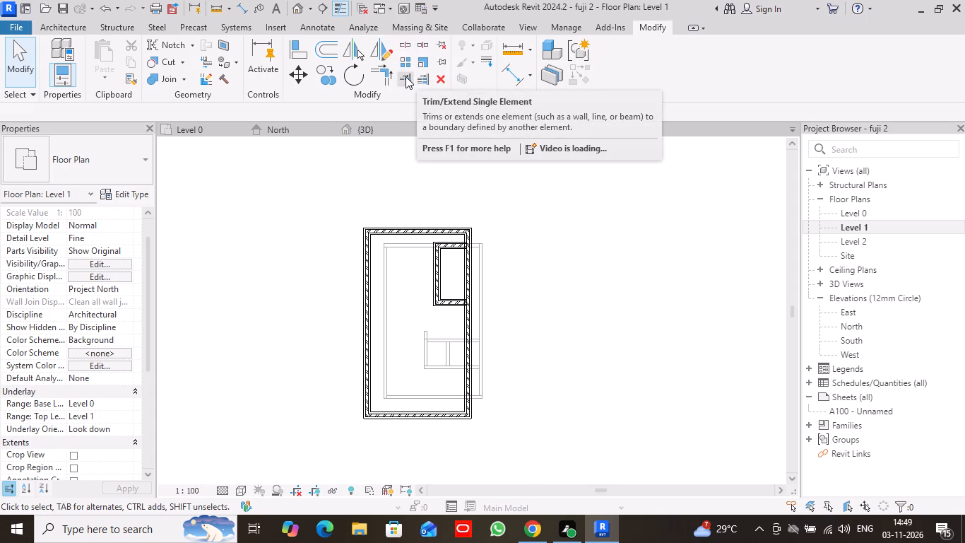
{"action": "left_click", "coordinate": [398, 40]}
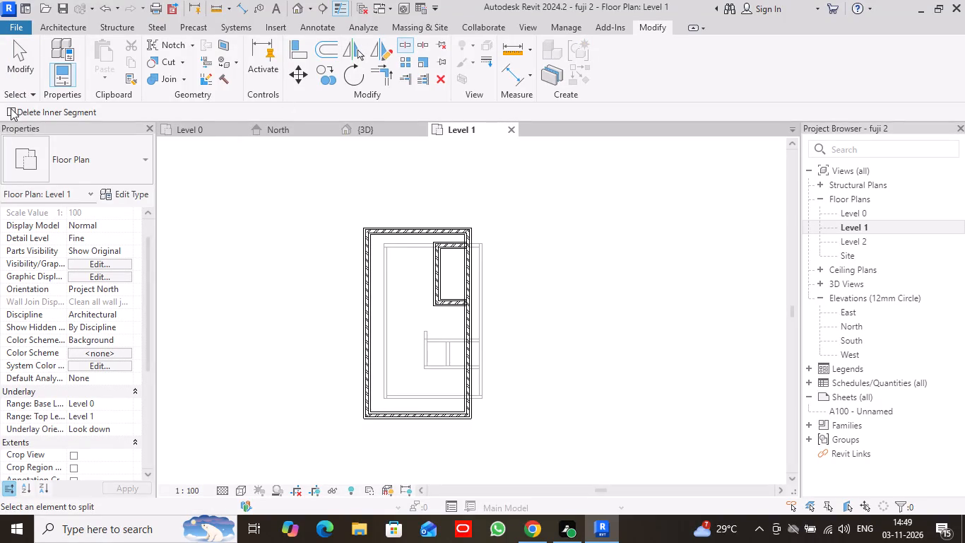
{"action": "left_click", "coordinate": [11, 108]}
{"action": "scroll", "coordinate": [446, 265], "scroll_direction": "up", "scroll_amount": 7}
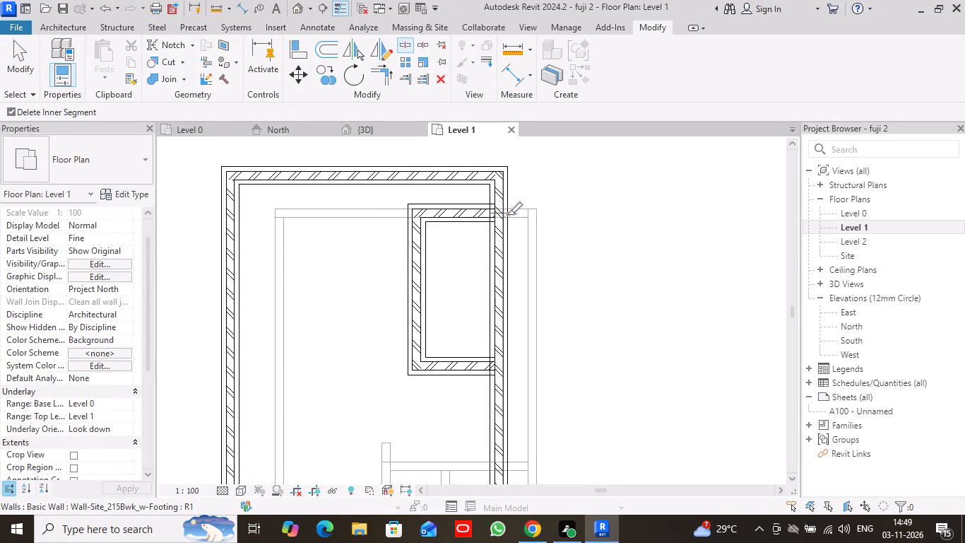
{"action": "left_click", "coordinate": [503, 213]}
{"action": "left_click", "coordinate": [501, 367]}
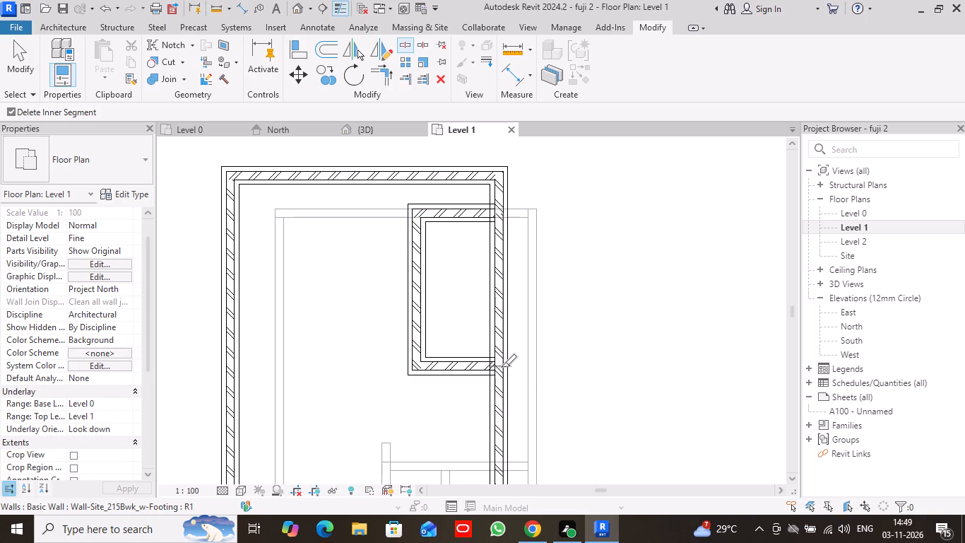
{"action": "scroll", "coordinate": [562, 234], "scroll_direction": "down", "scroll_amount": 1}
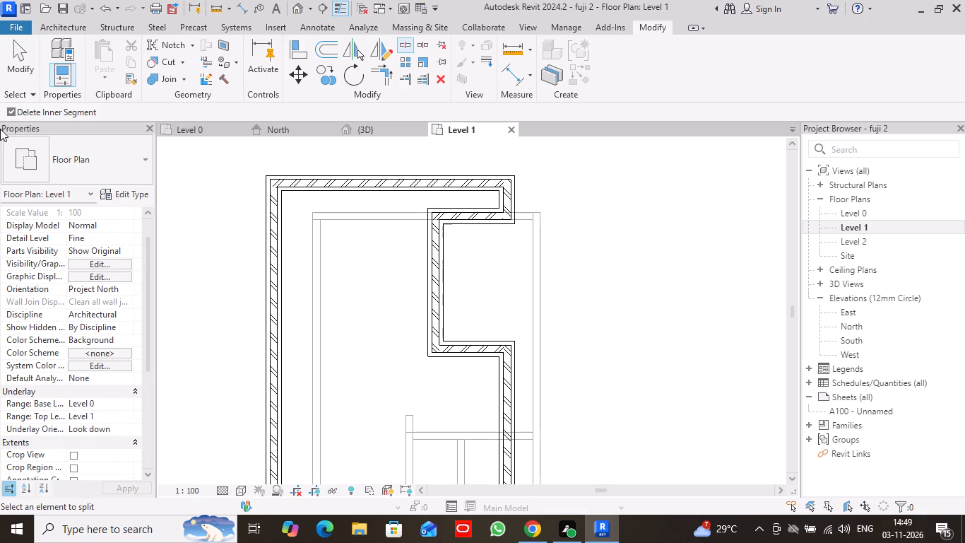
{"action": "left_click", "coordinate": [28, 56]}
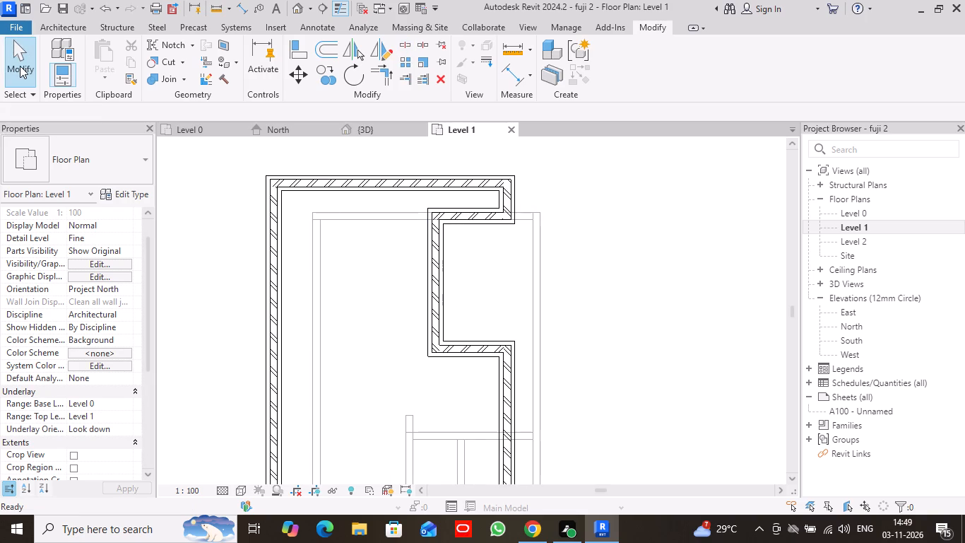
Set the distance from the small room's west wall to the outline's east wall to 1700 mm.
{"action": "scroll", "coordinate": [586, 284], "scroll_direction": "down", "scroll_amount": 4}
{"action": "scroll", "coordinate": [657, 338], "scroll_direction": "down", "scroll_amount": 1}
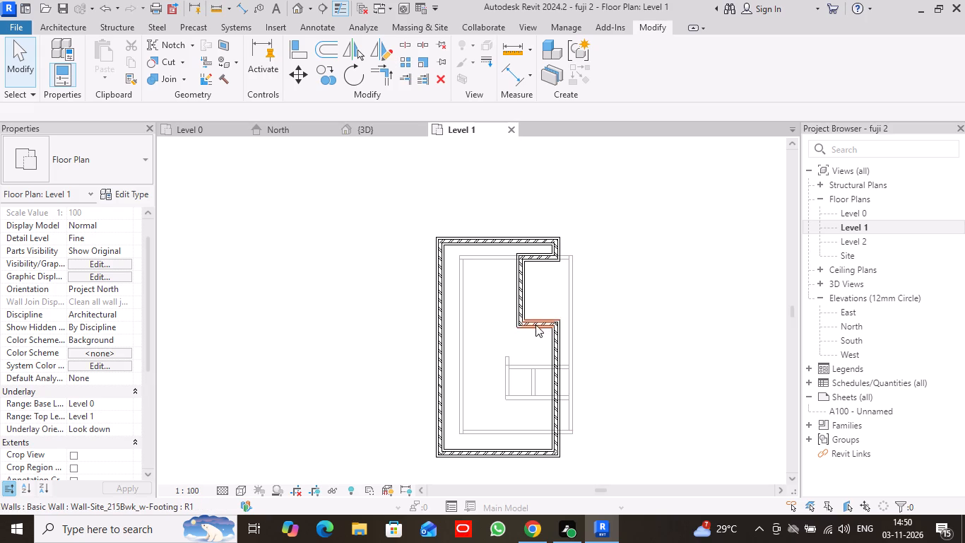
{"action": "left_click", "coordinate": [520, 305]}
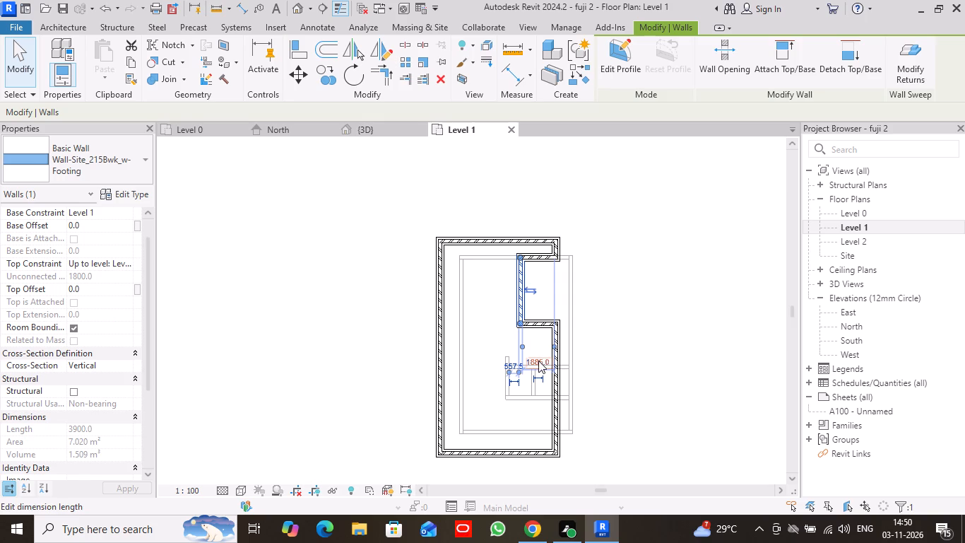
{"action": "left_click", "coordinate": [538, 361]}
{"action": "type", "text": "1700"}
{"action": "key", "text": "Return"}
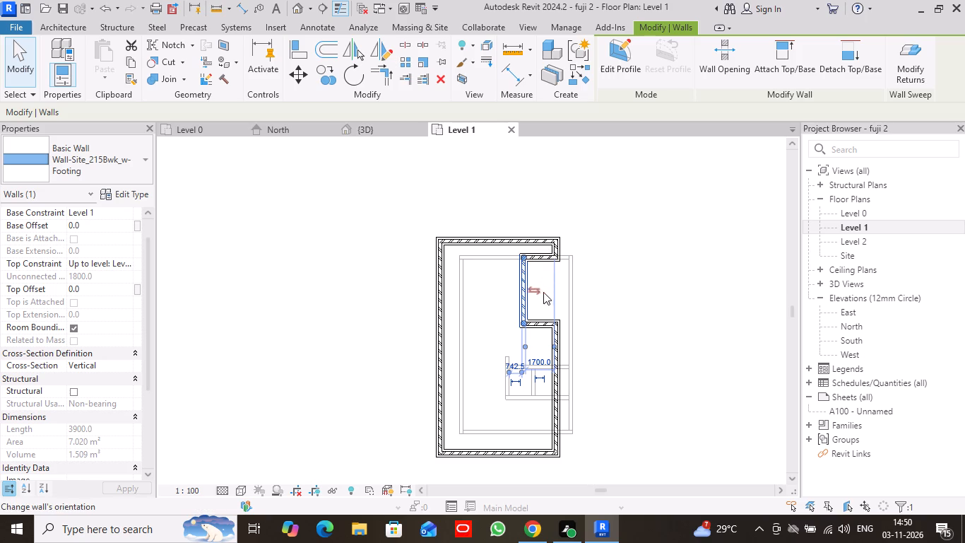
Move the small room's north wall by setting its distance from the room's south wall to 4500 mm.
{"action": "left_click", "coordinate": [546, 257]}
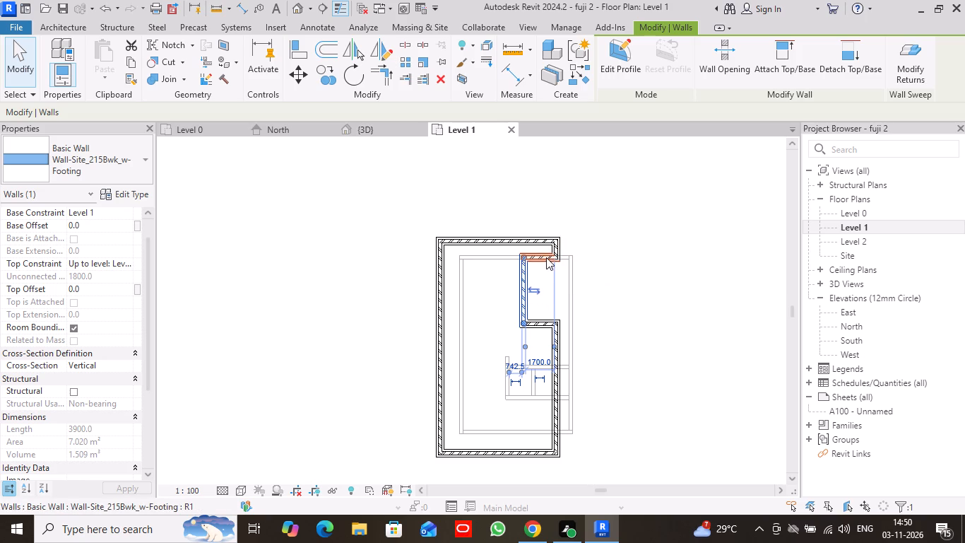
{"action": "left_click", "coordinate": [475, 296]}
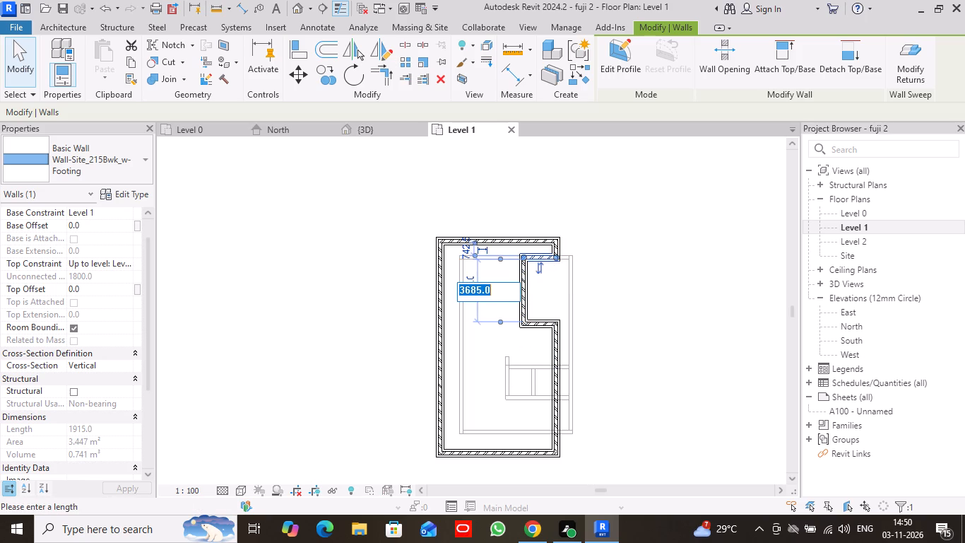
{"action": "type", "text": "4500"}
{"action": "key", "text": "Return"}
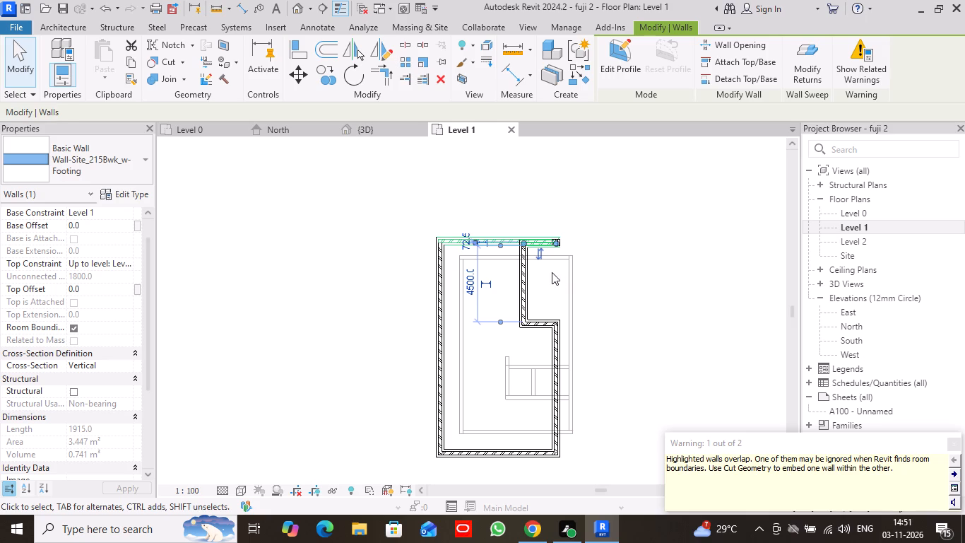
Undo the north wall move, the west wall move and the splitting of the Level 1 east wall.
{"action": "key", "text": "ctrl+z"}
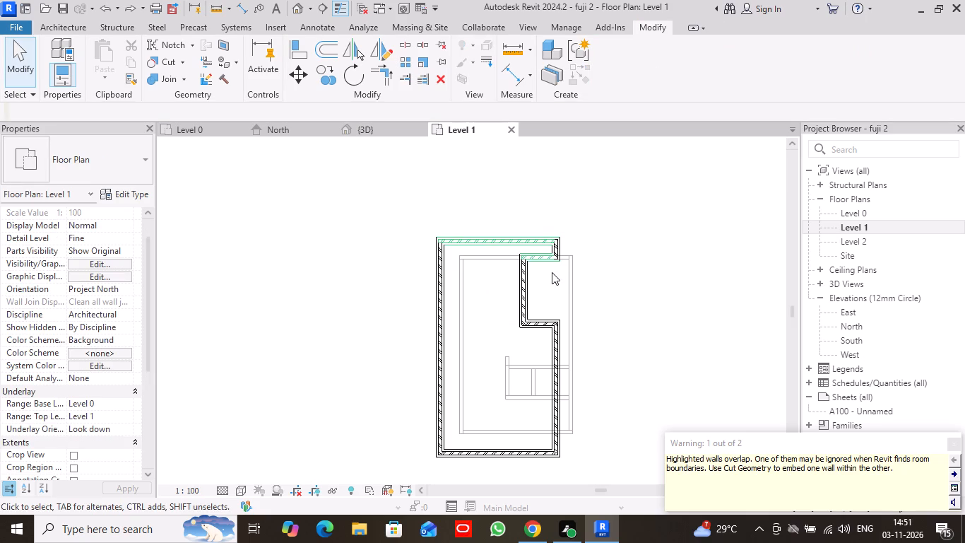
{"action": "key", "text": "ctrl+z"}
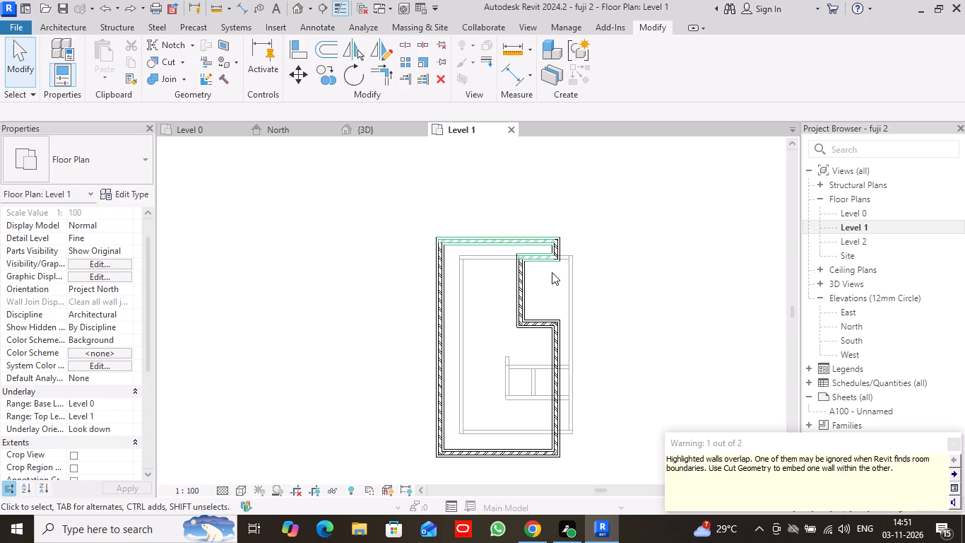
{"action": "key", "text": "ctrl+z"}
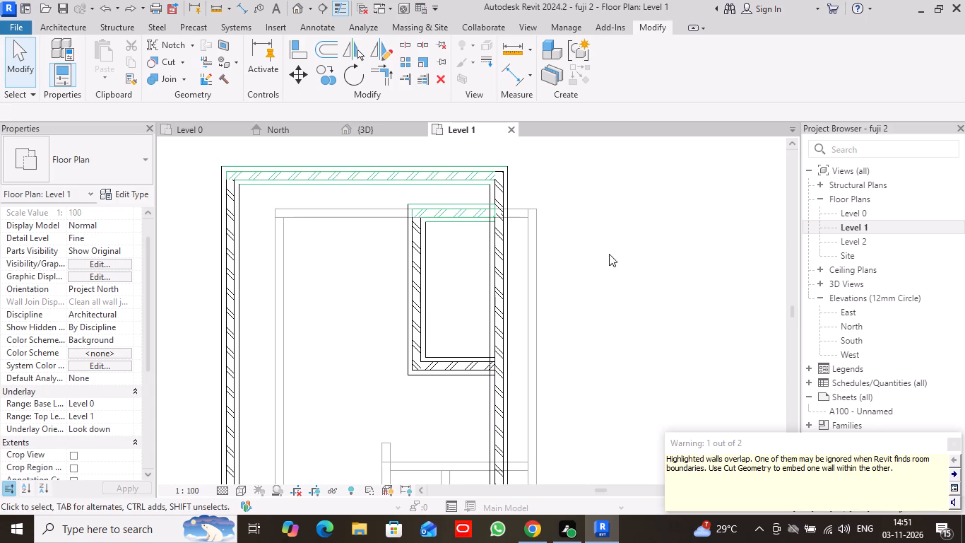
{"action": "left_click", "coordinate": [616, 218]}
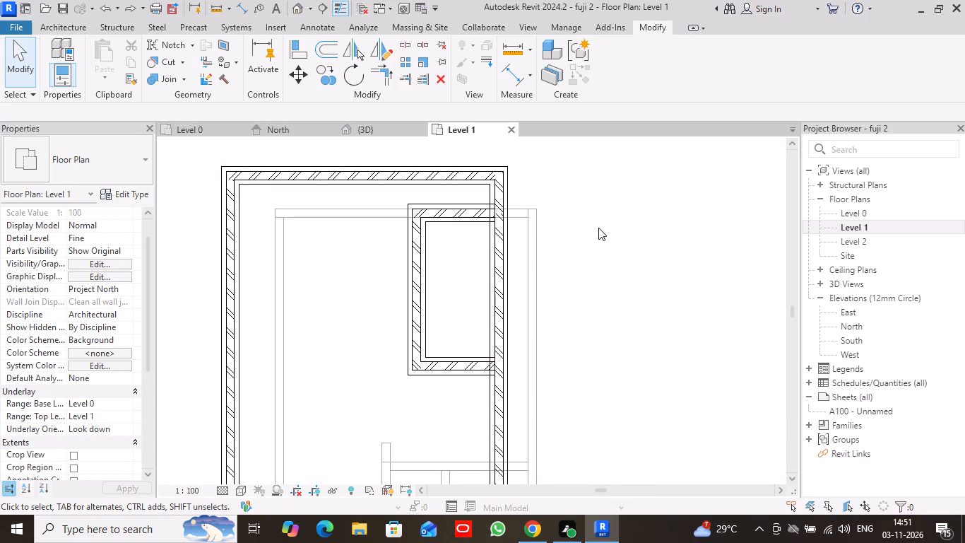
Set the distance from the small room's west wall to the outline's east wall to 1700 mm.
{"action": "scroll", "coordinate": [600, 224], "scroll_direction": "down", "scroll_amount": 5}
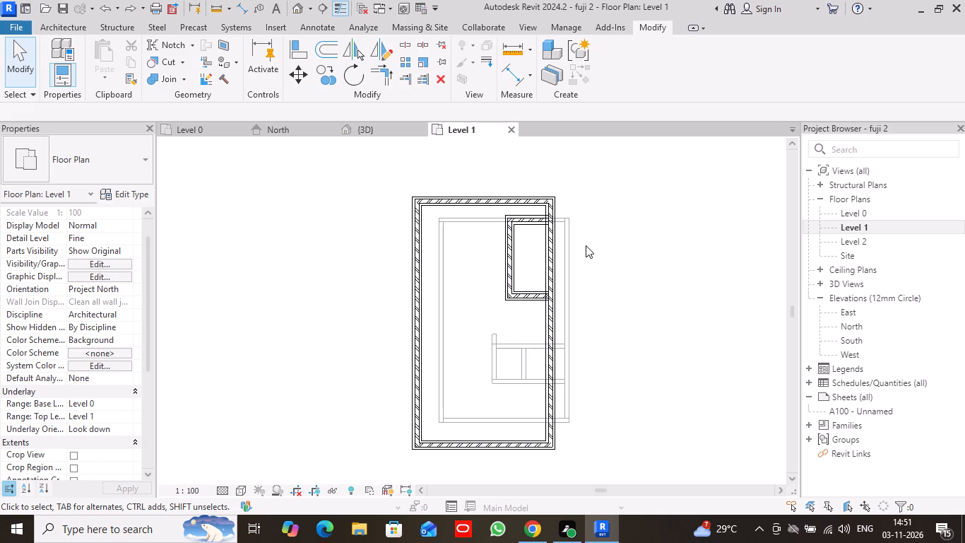
{"action": "left_click", "coordinate": [509, 259]}
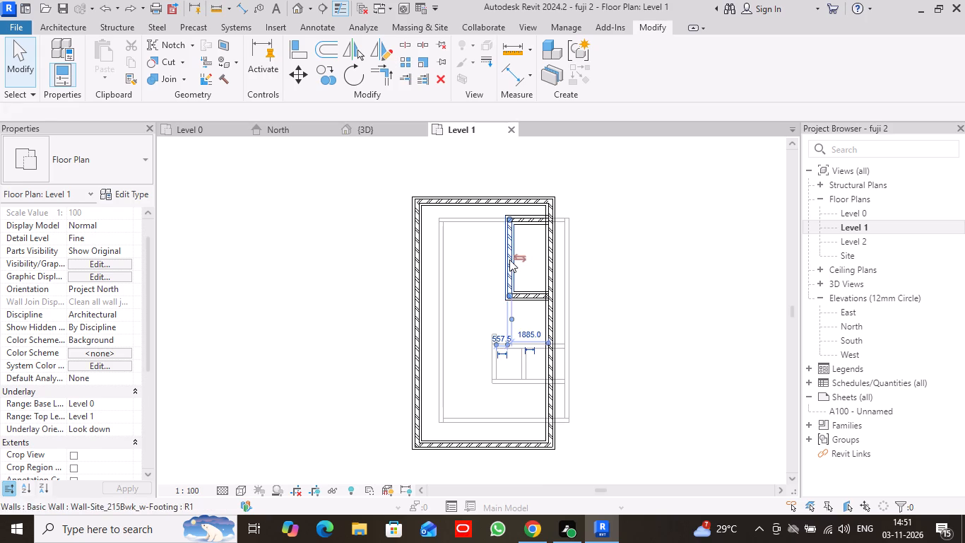
{"action": "left_click", "coordinate": [533, 335]}
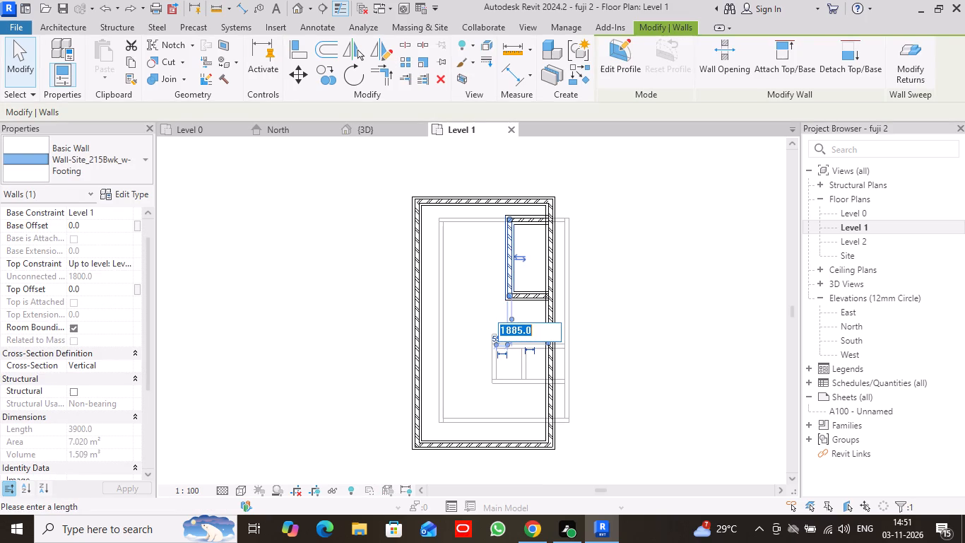
{"action": "key", "text": "1"}
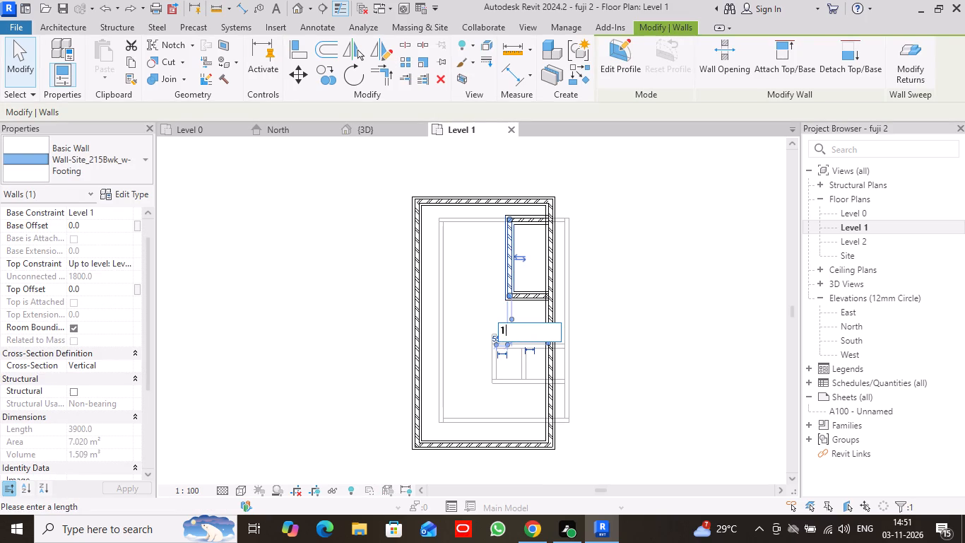
{"action": "key", "text": "7"}
{"action": "type", "text": "00"}
{"action": "key", "text": "Return"}
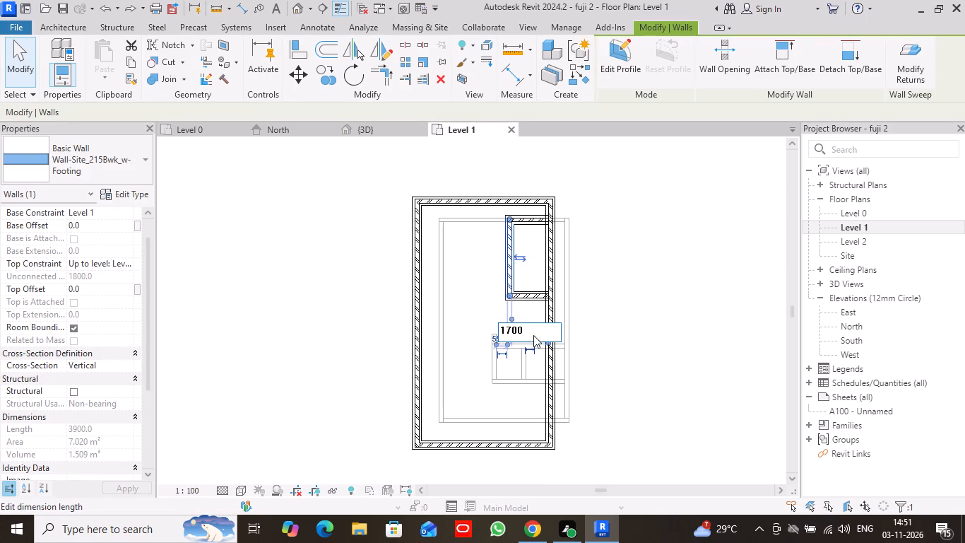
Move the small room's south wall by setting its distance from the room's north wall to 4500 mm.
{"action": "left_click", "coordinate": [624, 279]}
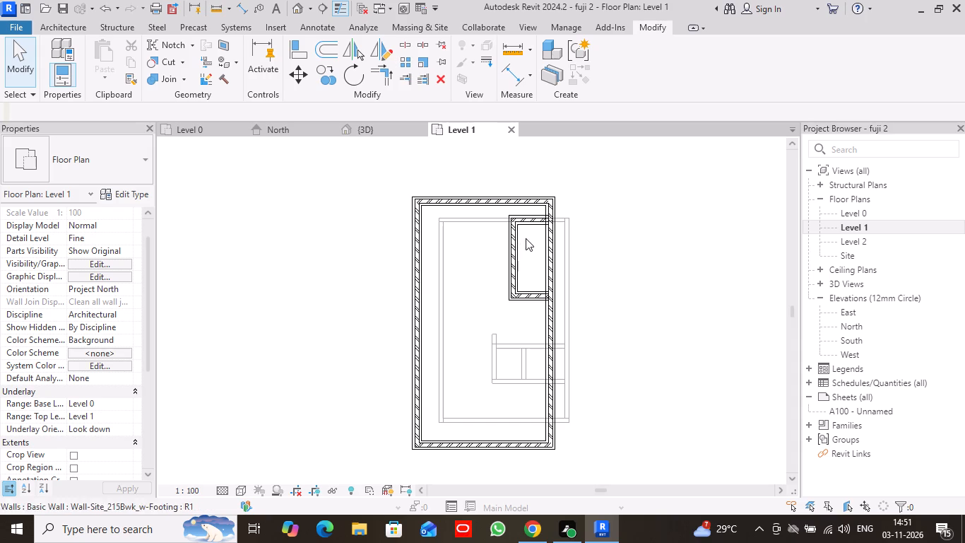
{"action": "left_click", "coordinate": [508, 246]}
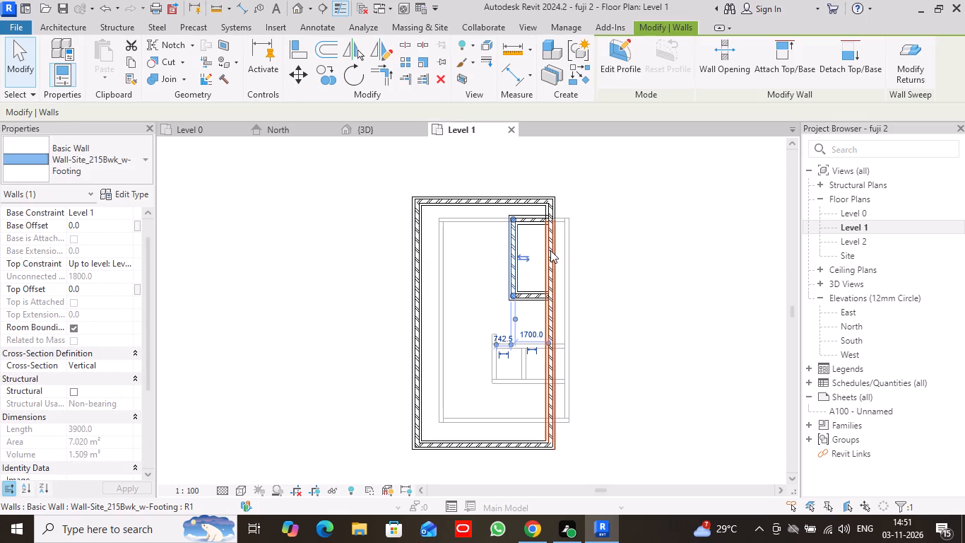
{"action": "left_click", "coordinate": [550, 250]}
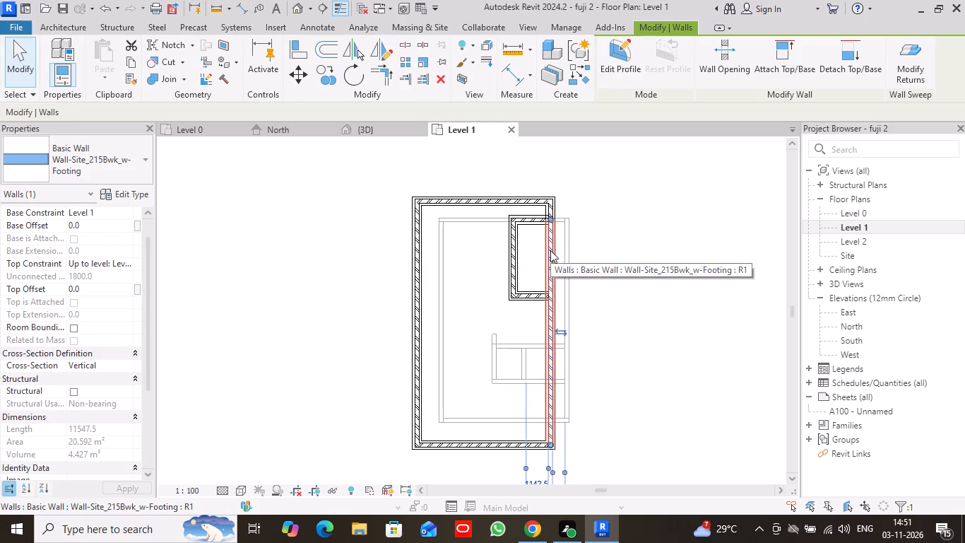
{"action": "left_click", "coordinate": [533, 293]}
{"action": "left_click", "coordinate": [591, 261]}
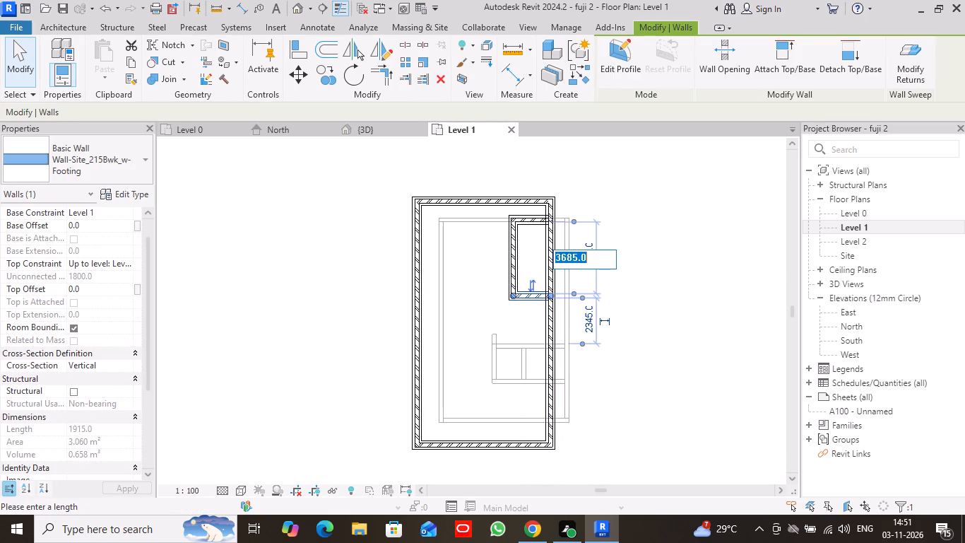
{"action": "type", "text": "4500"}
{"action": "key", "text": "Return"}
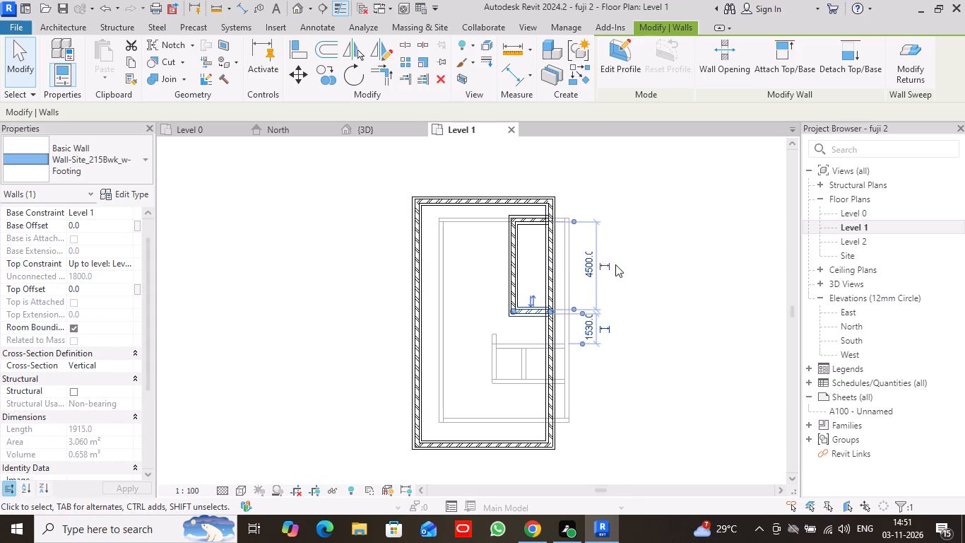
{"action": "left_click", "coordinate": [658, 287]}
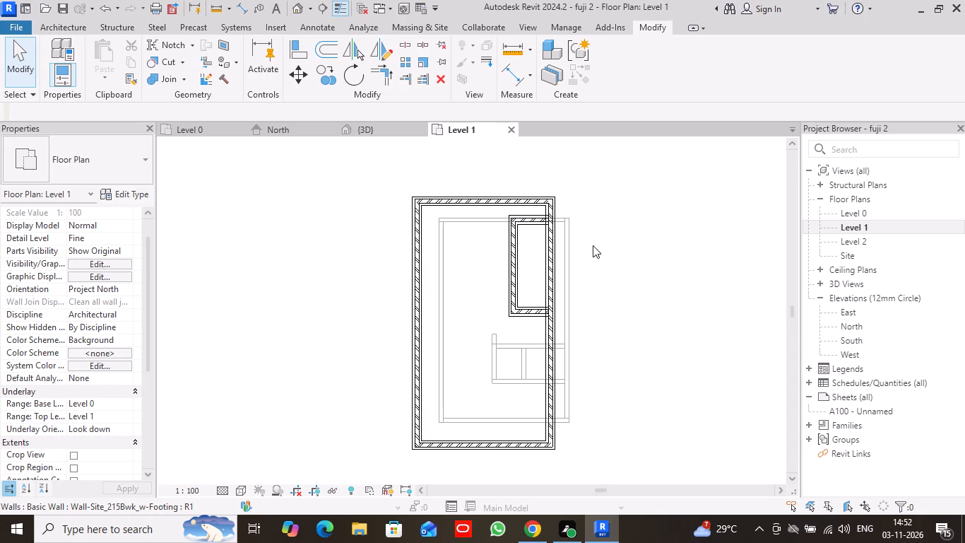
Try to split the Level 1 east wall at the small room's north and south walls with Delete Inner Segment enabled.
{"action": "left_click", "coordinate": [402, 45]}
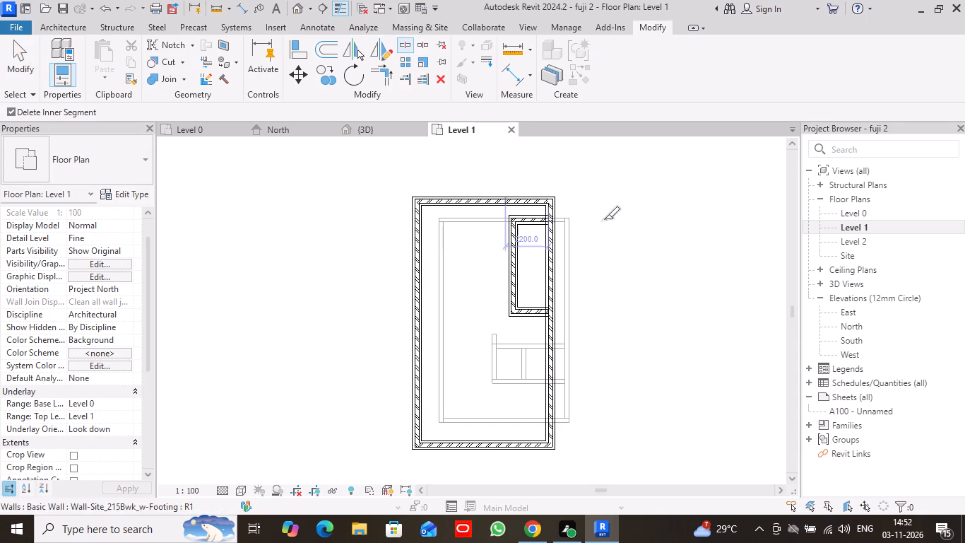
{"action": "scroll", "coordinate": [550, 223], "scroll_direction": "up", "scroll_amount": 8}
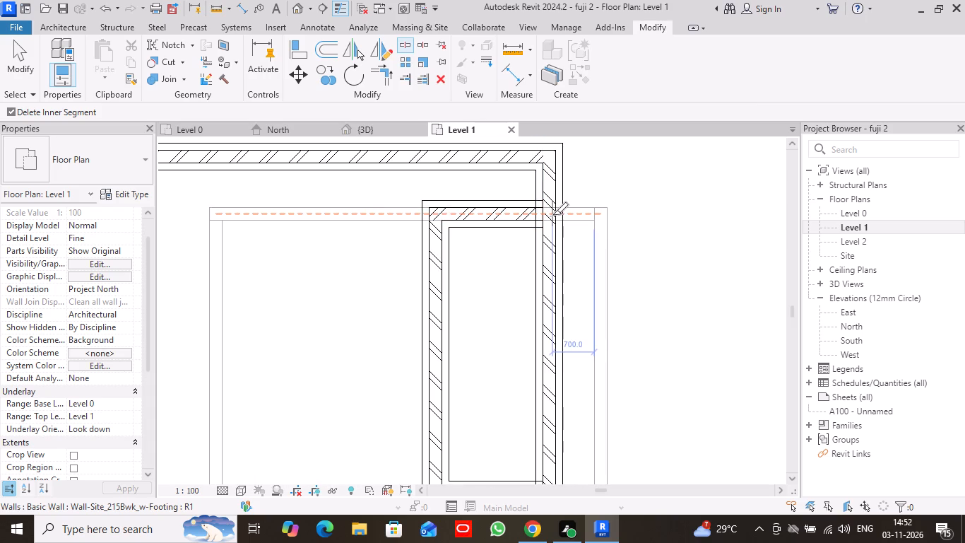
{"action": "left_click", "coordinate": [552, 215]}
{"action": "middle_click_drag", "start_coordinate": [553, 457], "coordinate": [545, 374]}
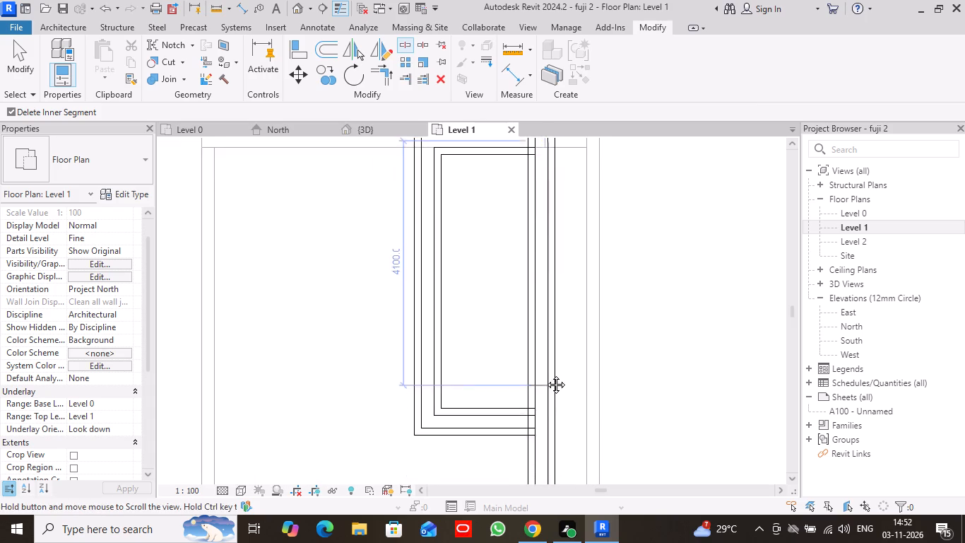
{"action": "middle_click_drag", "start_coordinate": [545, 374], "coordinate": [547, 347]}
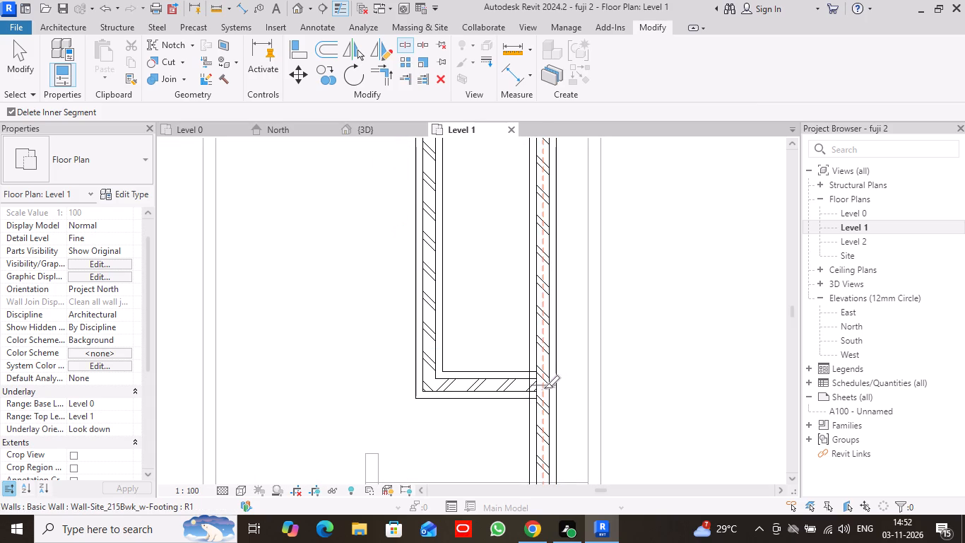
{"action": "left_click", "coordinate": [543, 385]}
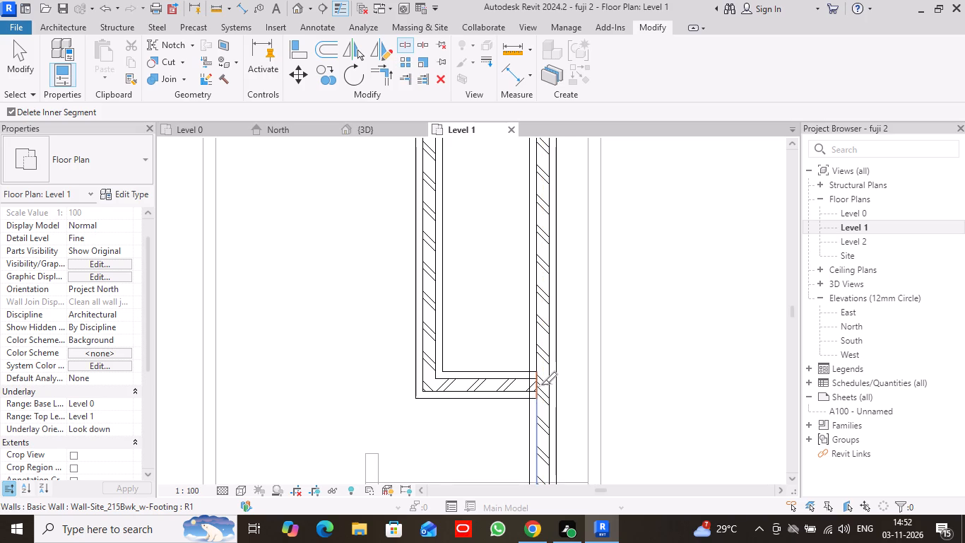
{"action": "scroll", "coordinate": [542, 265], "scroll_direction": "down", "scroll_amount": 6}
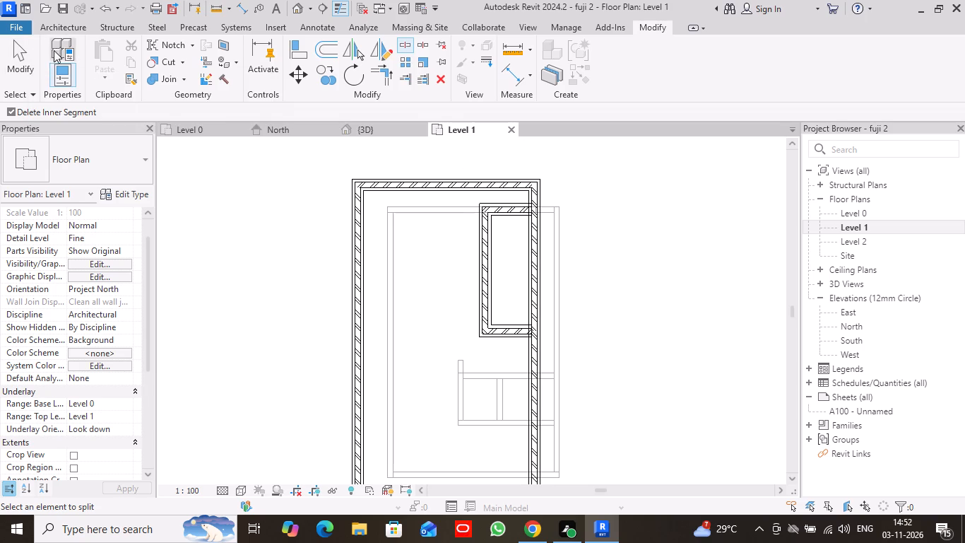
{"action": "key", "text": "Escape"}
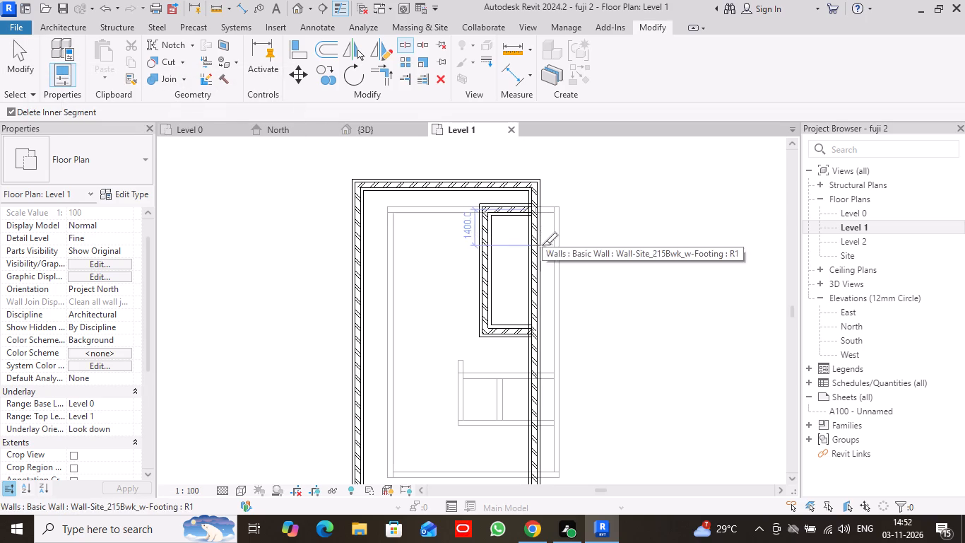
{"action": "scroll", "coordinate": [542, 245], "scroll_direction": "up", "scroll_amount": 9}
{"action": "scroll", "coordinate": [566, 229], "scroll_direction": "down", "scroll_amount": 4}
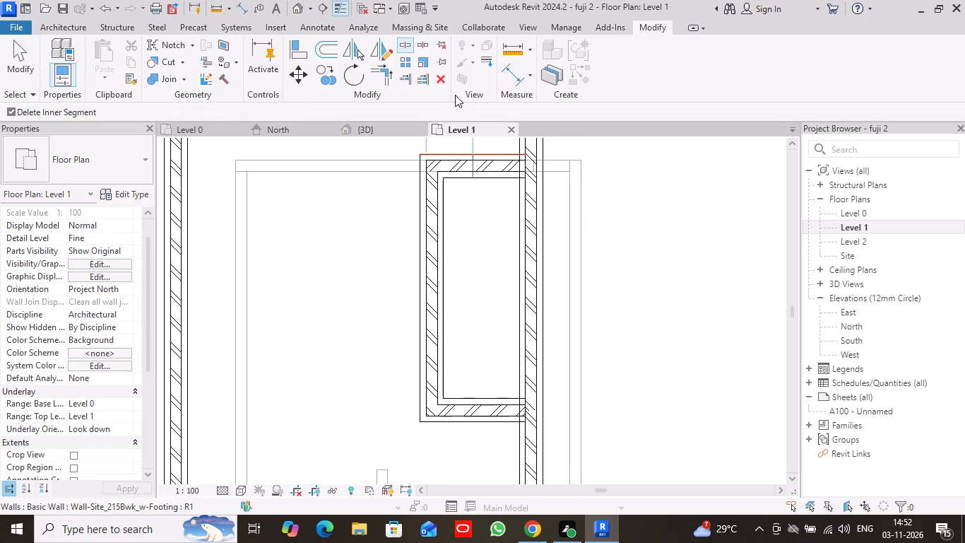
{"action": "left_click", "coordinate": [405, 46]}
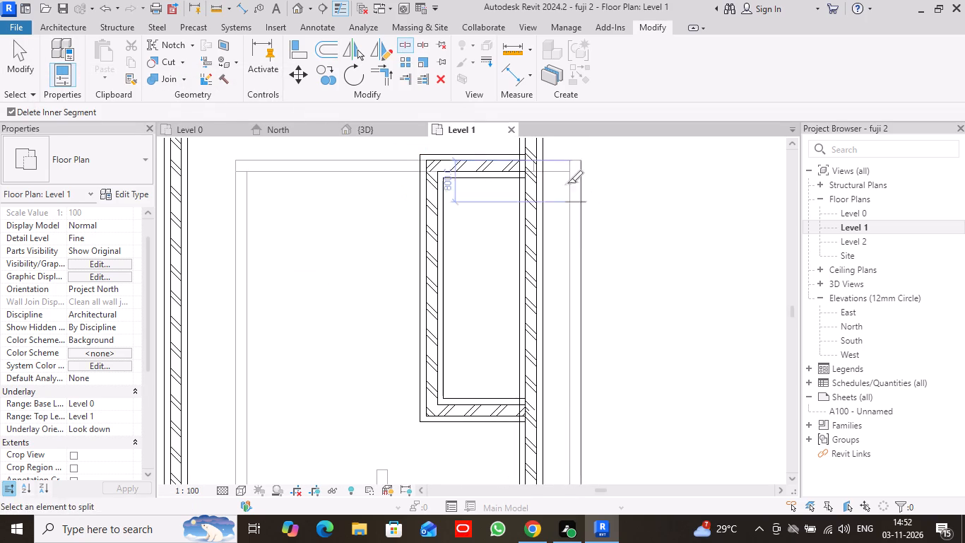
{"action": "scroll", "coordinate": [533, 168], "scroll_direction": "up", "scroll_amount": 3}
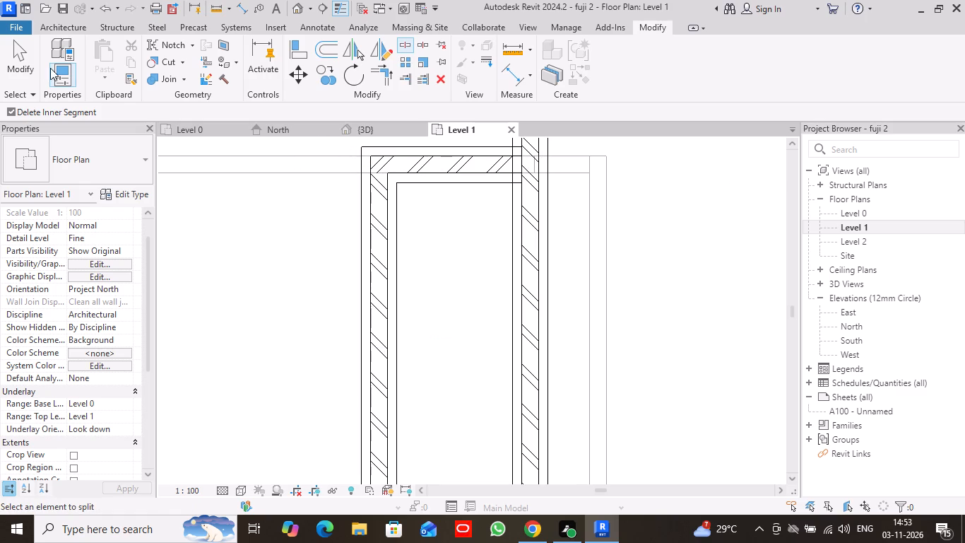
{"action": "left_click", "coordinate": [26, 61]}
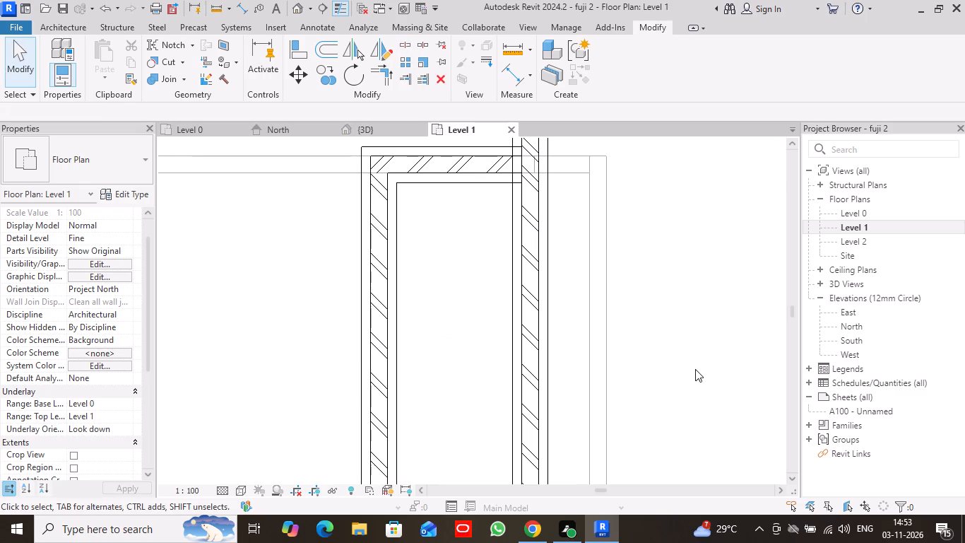
Undo the east wall splitting, the small room's south and west wall moves, and the preceding visual style changes.
{"action": "scroll", "coordinate": [695, 369], "scroll_direction": "down", "scroll_amount": 5}
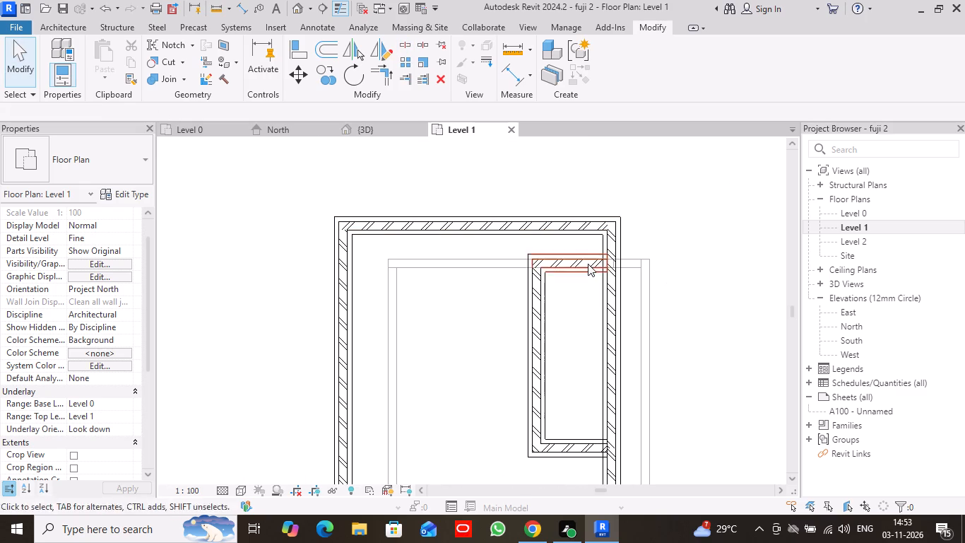
{"action": "middle_click_drag", "start_coordinate": [682, 357], "coordinate": [622, 235]}
{"action": "scroll", "coordinate": [620, 238], "scroll_direction": "down", "scroll_amount": 3}
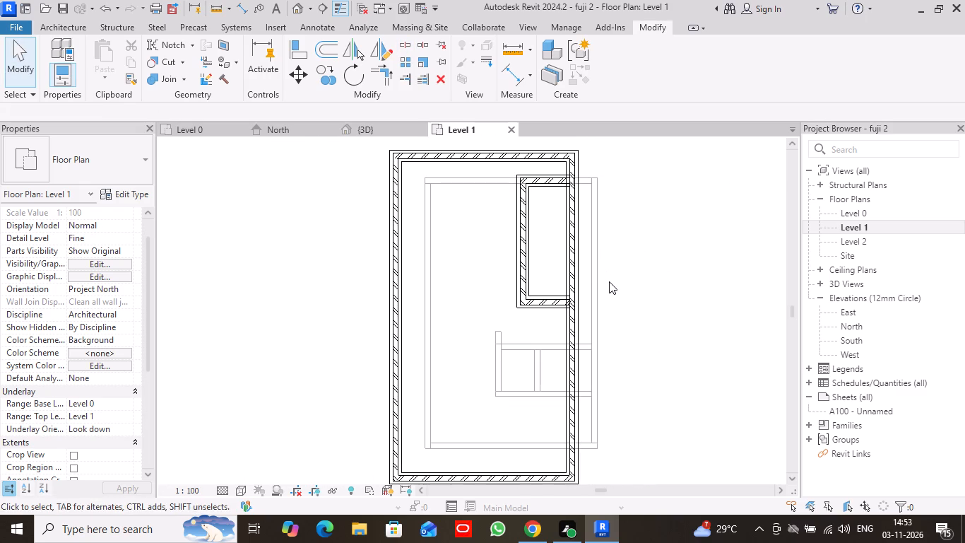
{"action": "key", "text": "ctrl+z"}
{"action": "key", "text": "ctrl+z"}
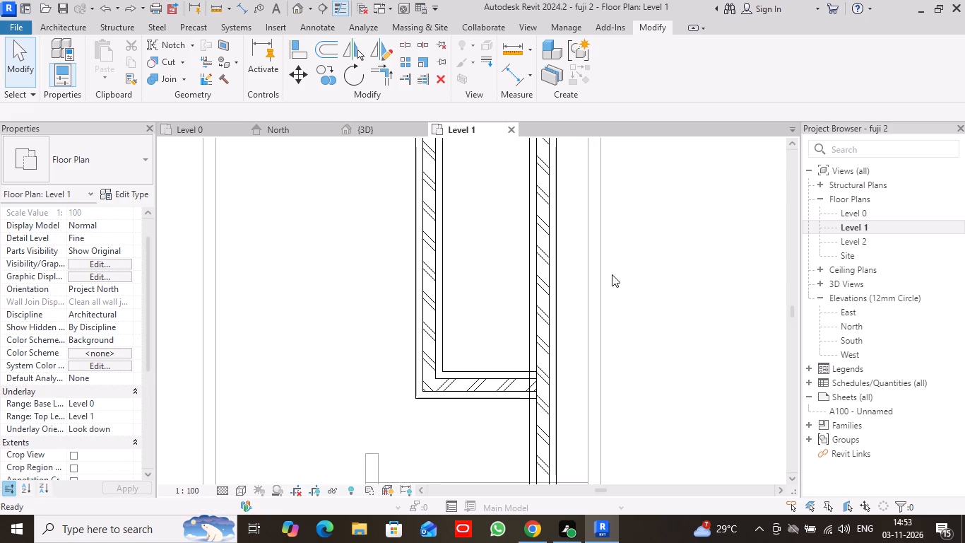
{"action": "key", "text": "ctrl+z"}
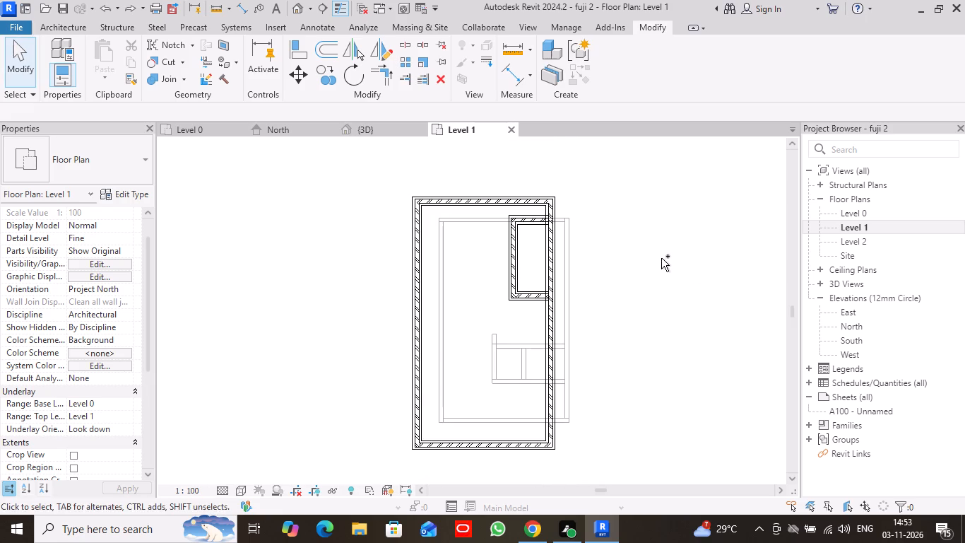
{"action": "key", "text": "ctrl+z"}
{"action": "key", "text": "ctrl+z"}
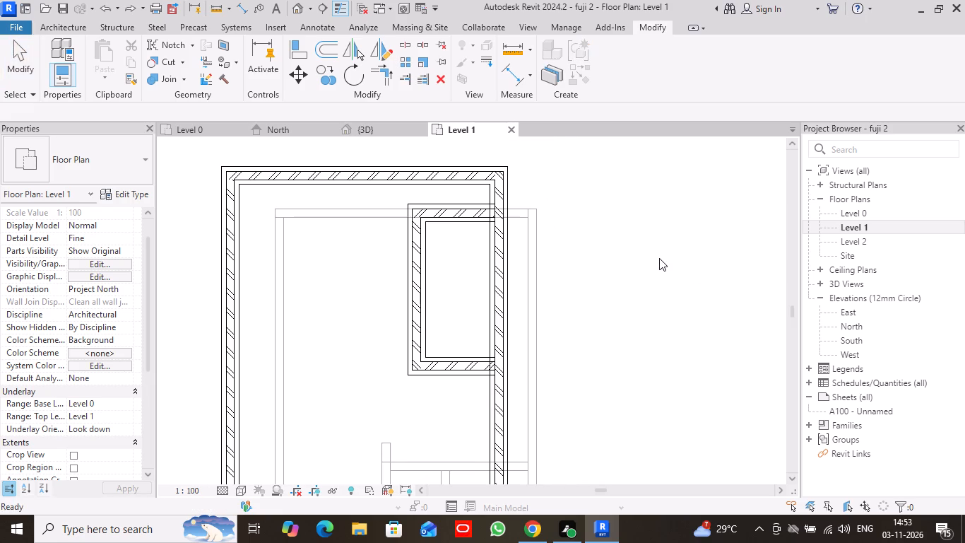
{"action": "key", "text": "ctrl+z"}
{"action": "key", "text": "ctrl+z"}
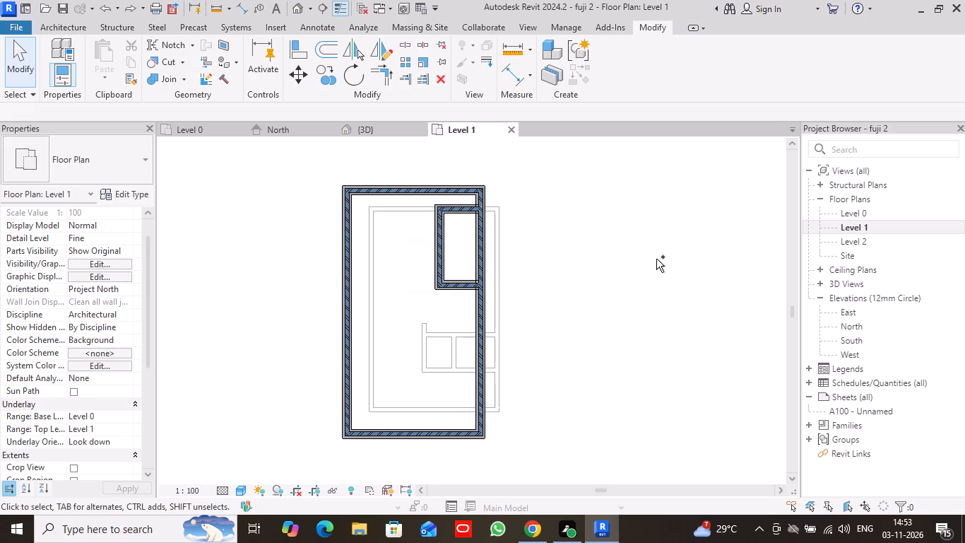
{"action": "key", "text": "ctrl+z"}
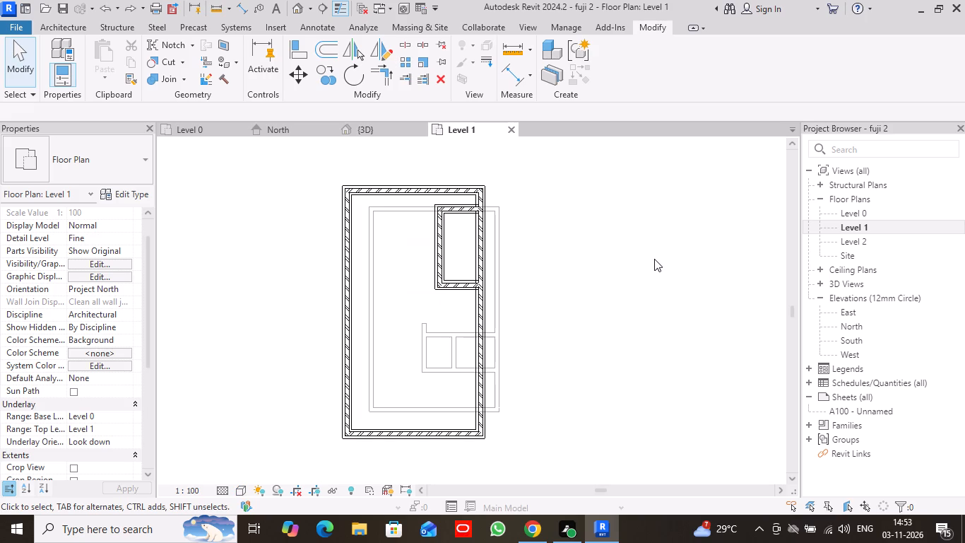
Split the Level 1 east wall at the small room's north and south walls, deleting the inner segment between them.
{"action": "scroll", "coordinate": [593, 266], "scroll_direction": "up", "scroll_amount": 4}
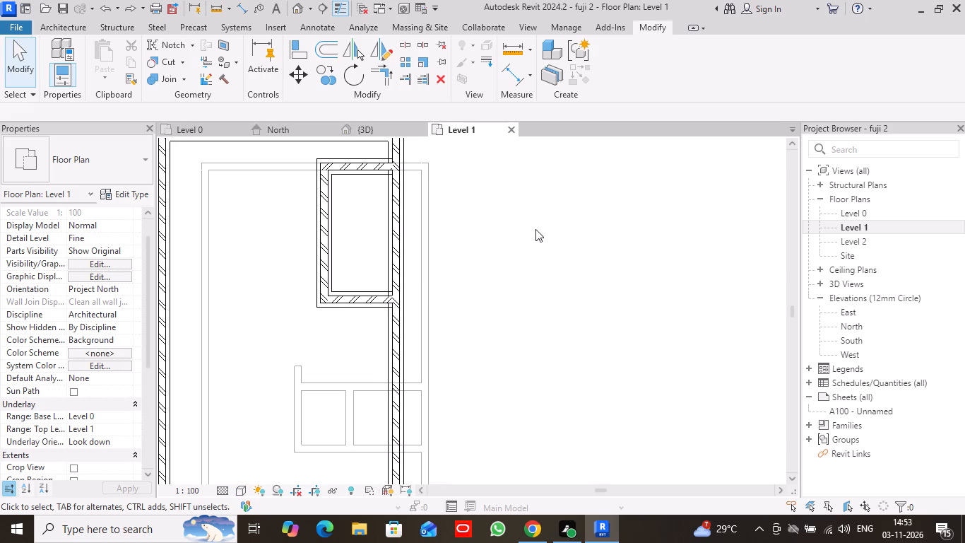
{"action": "left_click", "coordinate": [27, 62]}
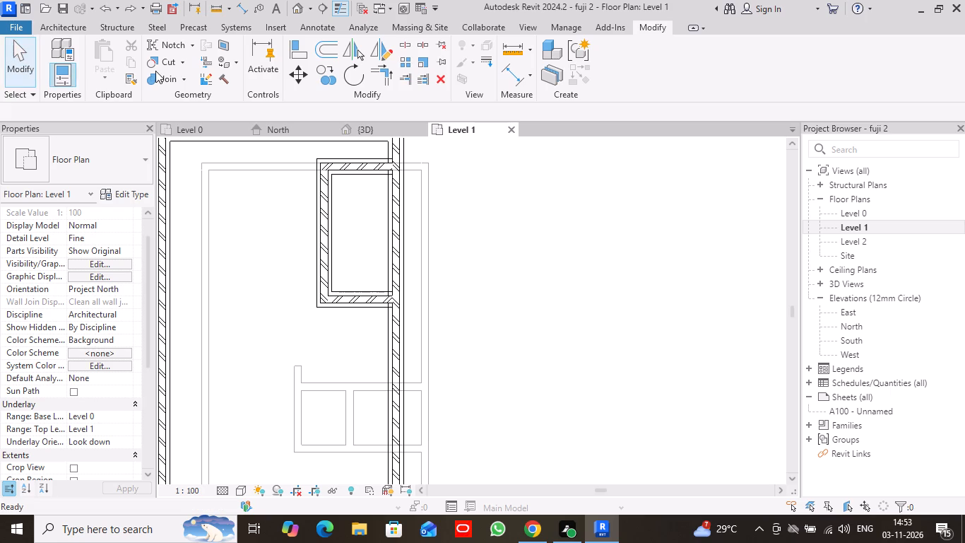
{"action": "left_click", "coordinate": [405, 46]}
{"action": "left_click", "coordinate": [396, 167]}
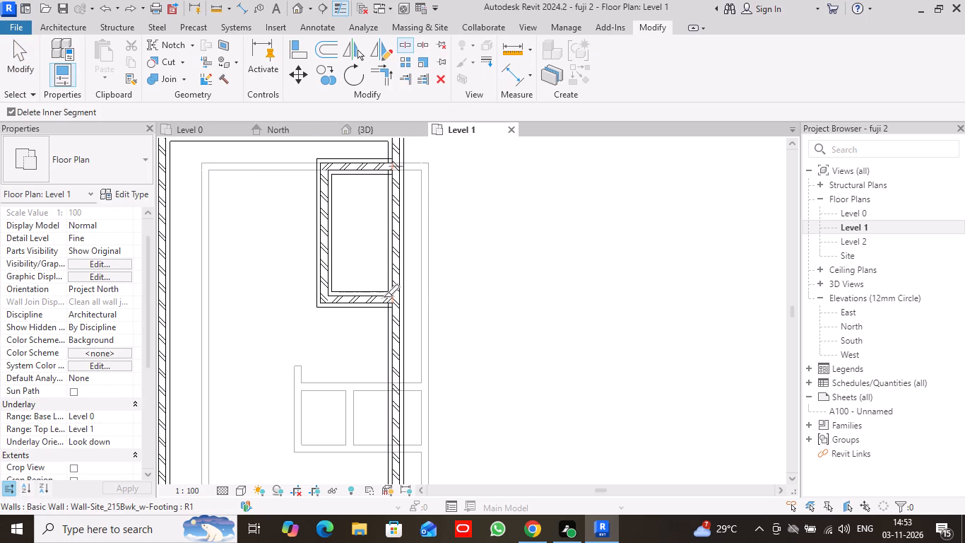
{"action": "left_click", "coordinate": [396, 298]}
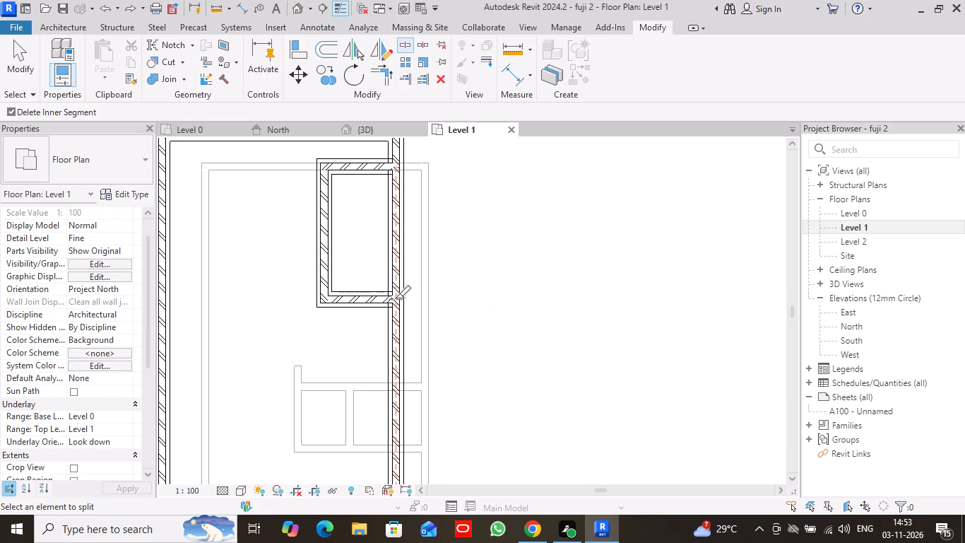
{"action": "left_click", "coordinate": [19, 69]}
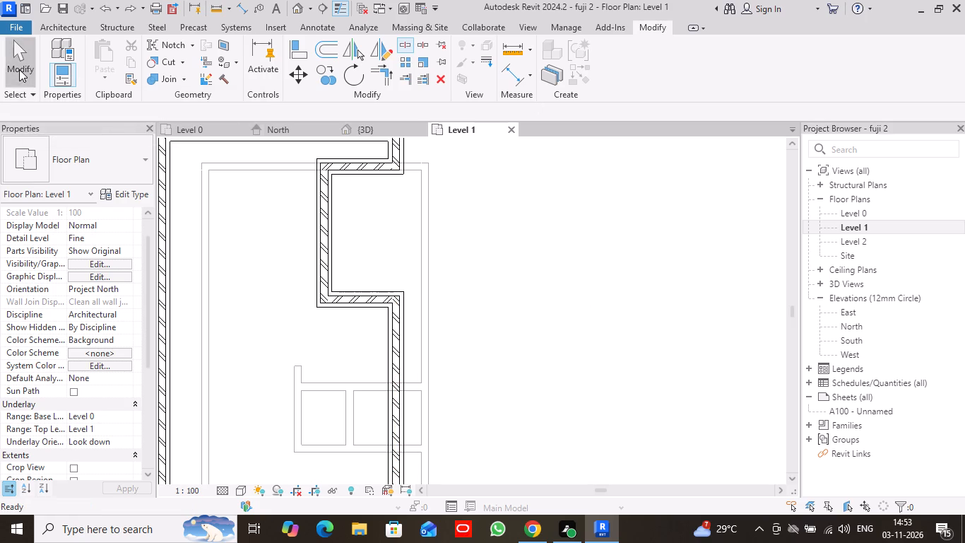
Set the distance from the recess's west wall to the outline's east wall to 1700 mm.
{"action": "scroll", "coordinate": [605, 288], "scroll_direction": "down", "scroll_amount": 4}
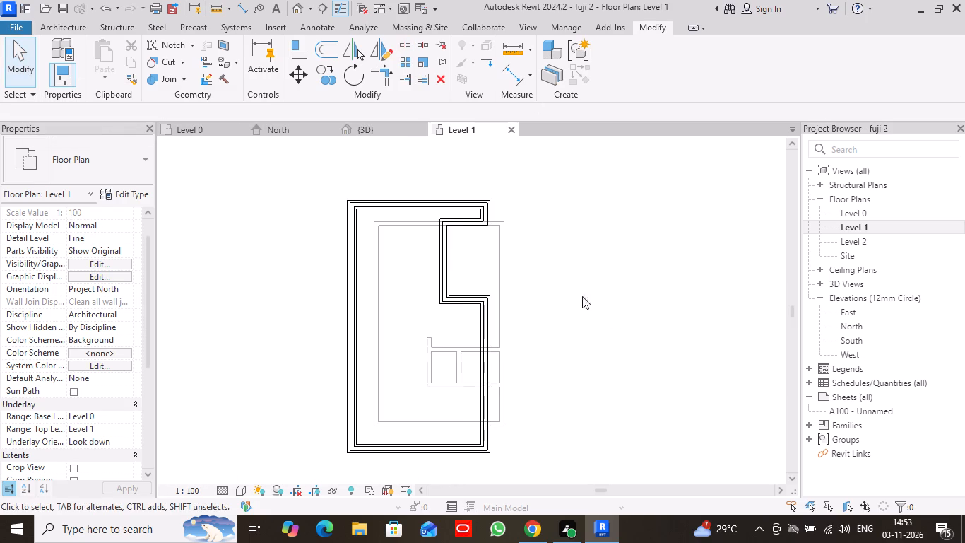
{"action": "left_click", "coordinate": [447, 258]}
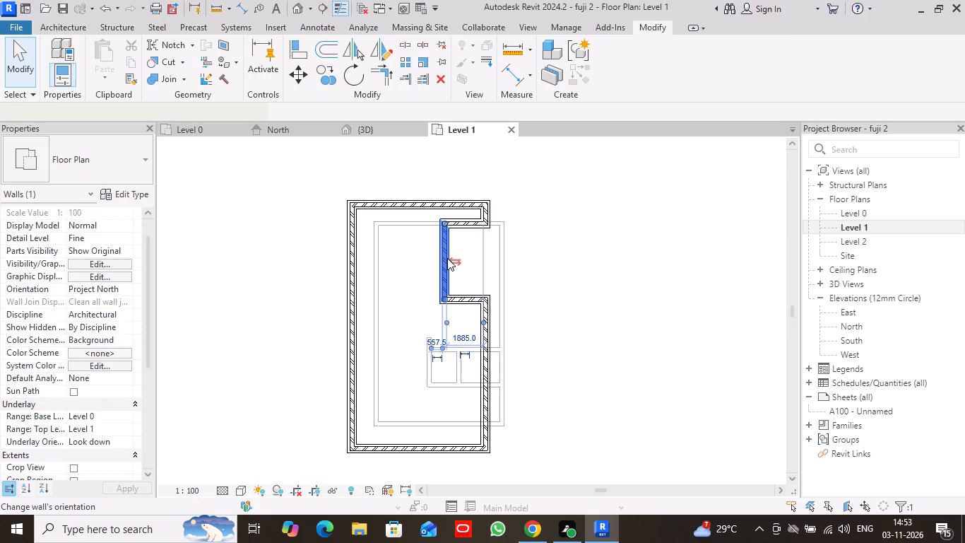
{"action": "left_click", "coordinate": [466, 339]}
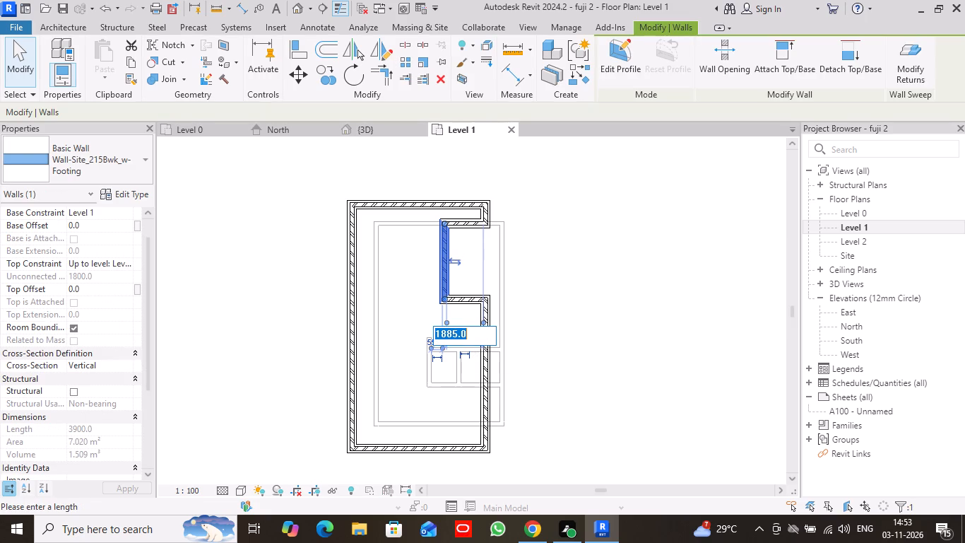
{"action": "type", "text": "1700"}
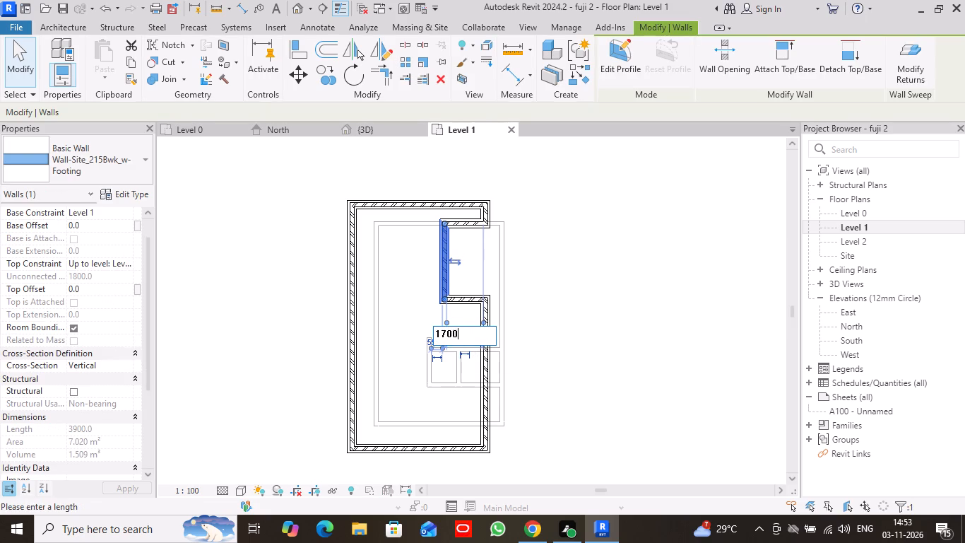
{"action": "key", "text": "Return"}
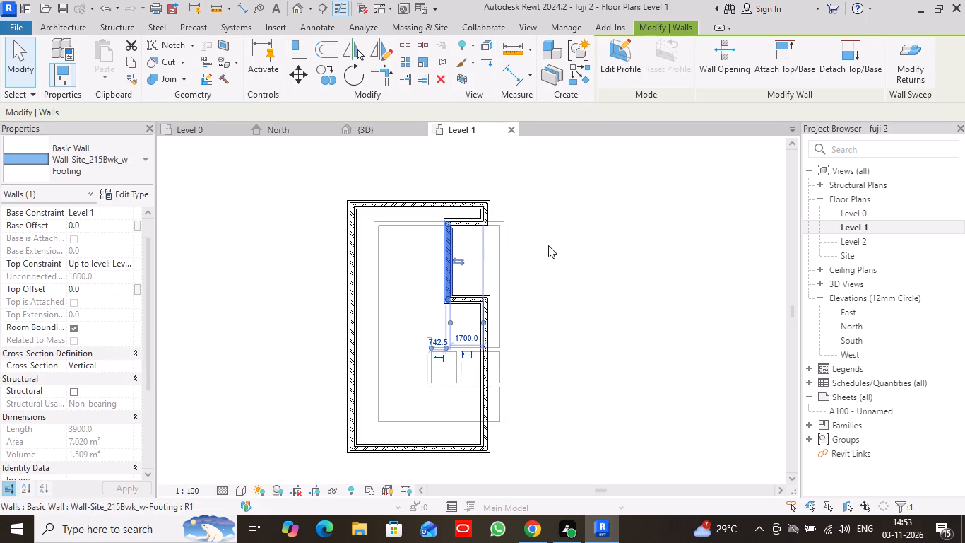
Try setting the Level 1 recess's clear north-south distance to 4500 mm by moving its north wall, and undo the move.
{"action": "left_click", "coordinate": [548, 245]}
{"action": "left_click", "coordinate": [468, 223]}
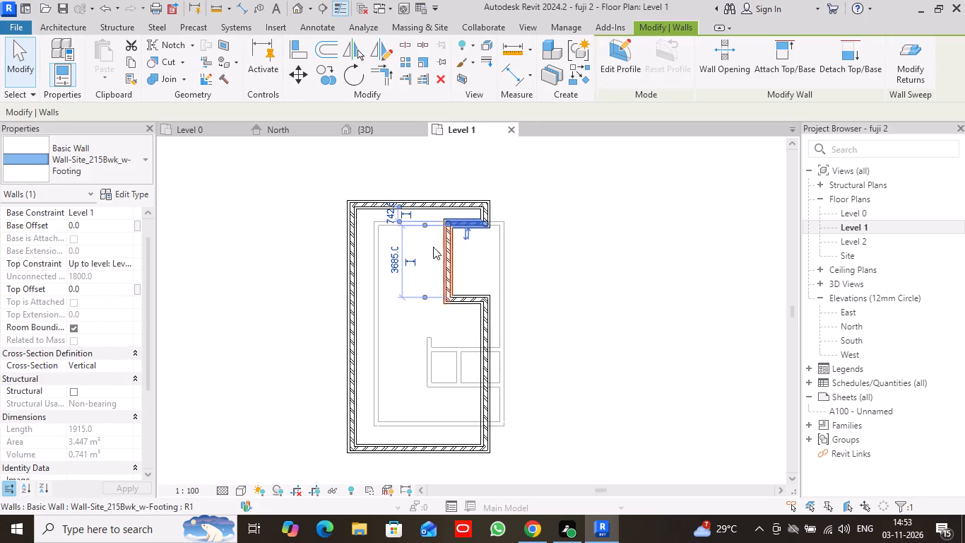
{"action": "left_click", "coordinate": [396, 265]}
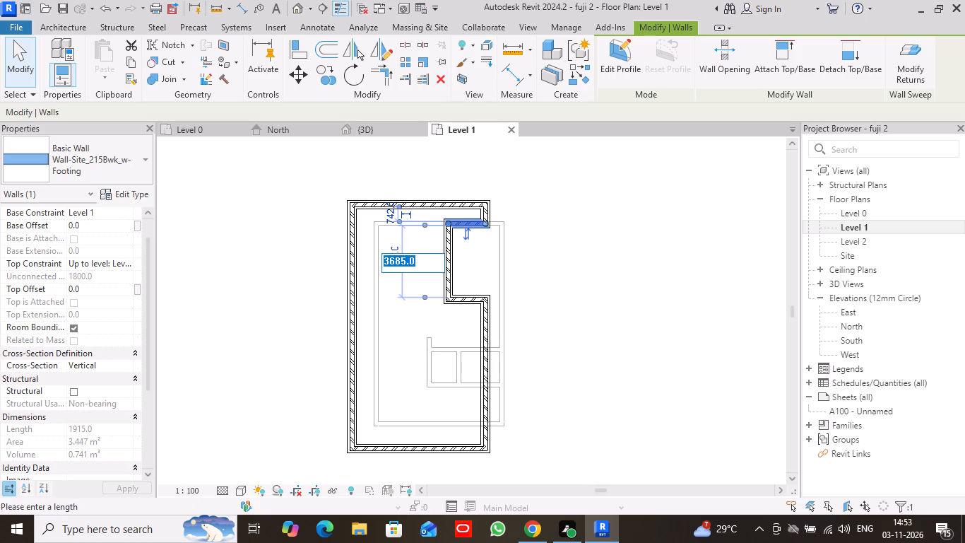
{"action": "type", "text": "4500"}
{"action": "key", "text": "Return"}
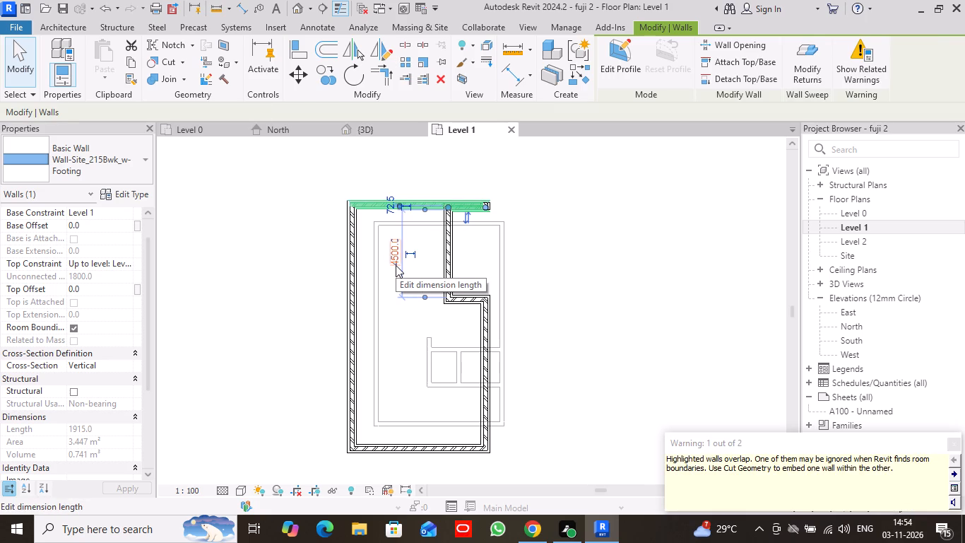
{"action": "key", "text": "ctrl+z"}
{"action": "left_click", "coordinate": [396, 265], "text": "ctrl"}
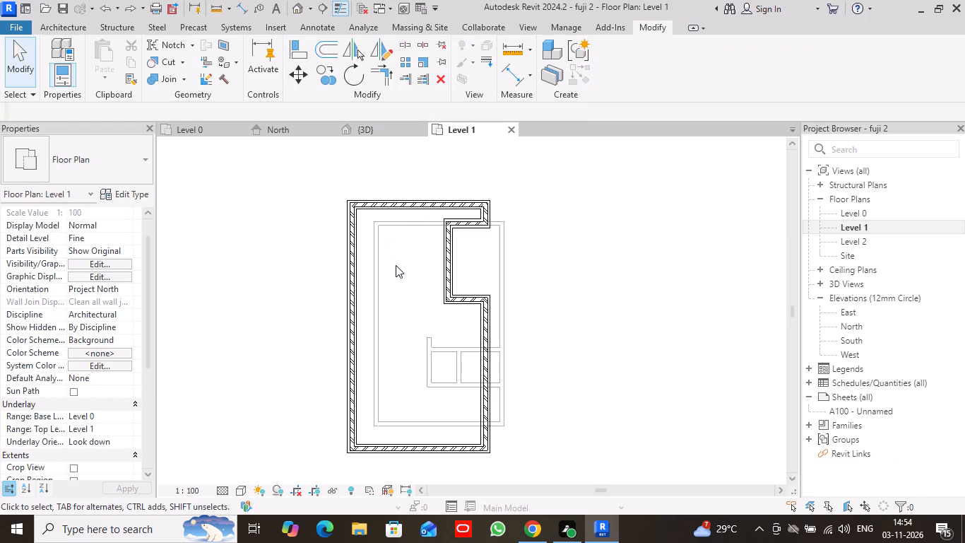
Move the recess's south wall so that its distance from the recess's north wall is 4500 mm.
{"action": "left_click", "coordinate": [458, 301]}
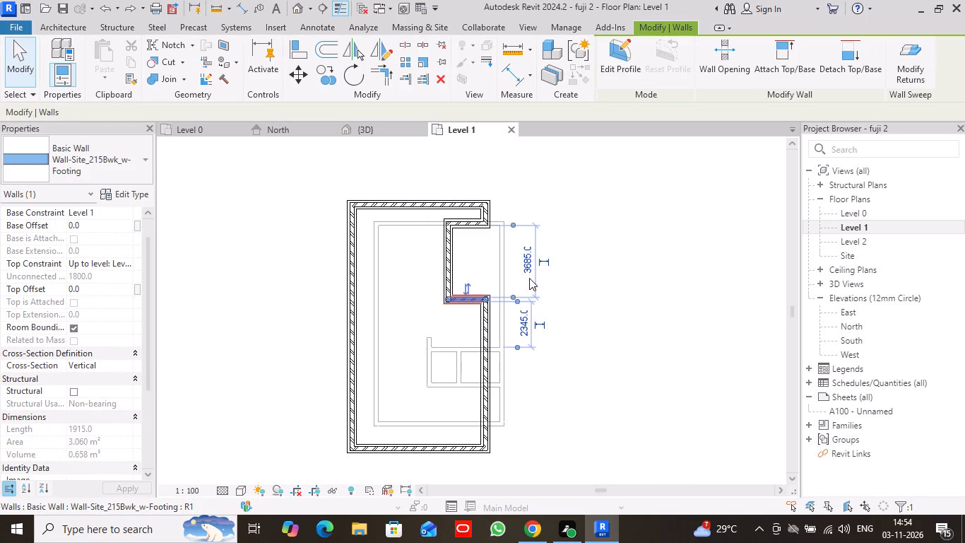
{"action": "left_click", "coordinate": [529, 268]}
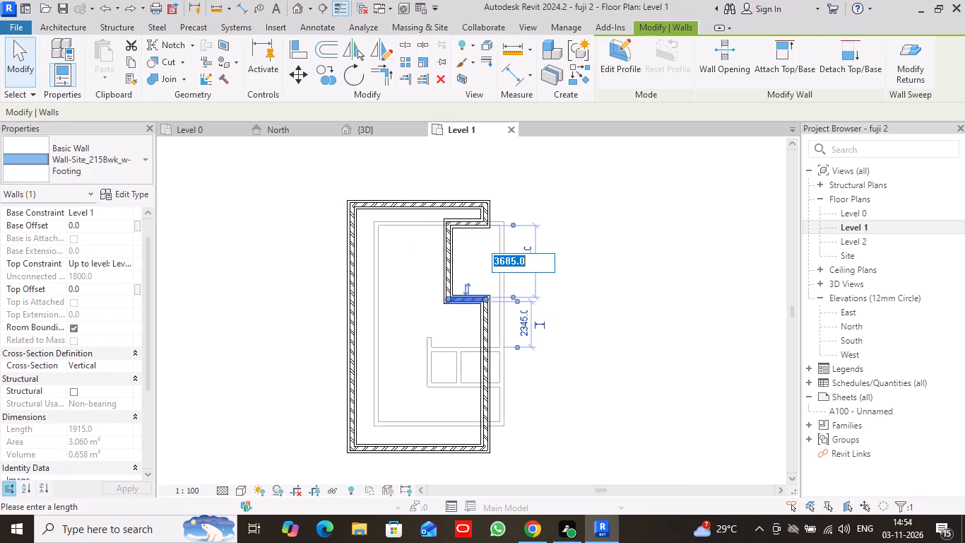
{"action": "type", "text": "4500"}
{"action": "key", "text": "Return"}
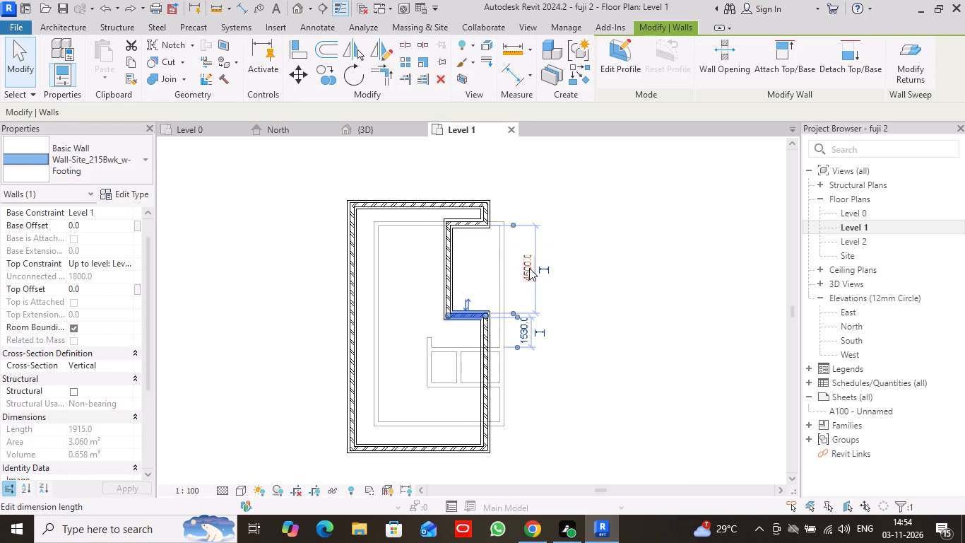
{"action": "left_click", "coordinate": [624, 276]}
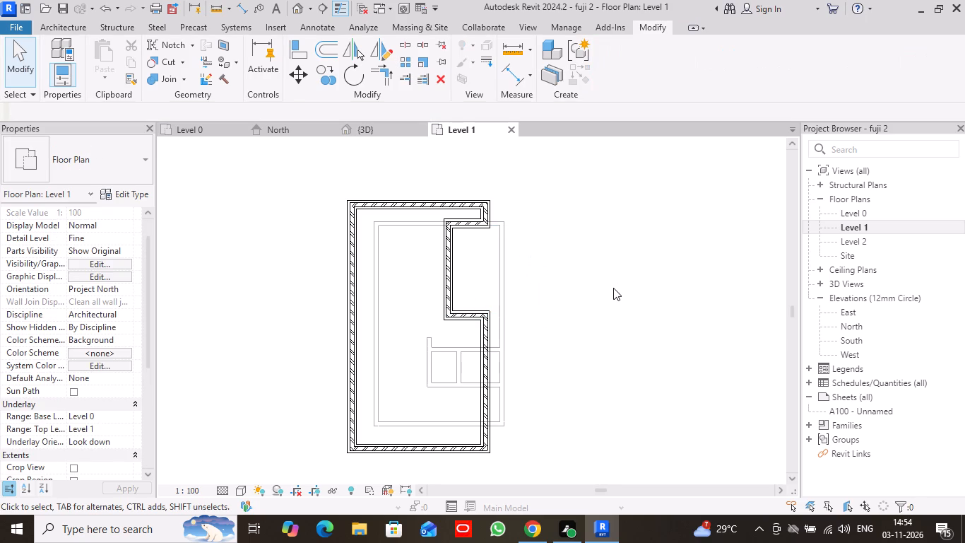
Examine the Level 1 recess against the Level 0 walls in the 3D view and return to the Level 1 plan.
{"action": "scroll", "coordinate": [613, 288], "scroll_direction": "down", "scroll_amount": 1}
{"action": "left_click", "coordinate": [356, 132]}
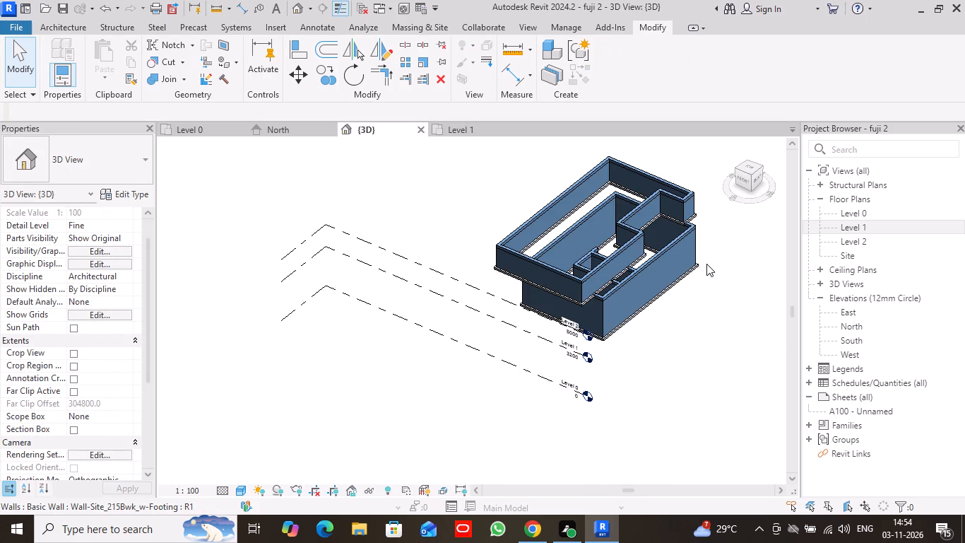
{"action": "scroll", "coordinate": [706, 264], "scroll_direction": "up", "scroll_amount": 4}
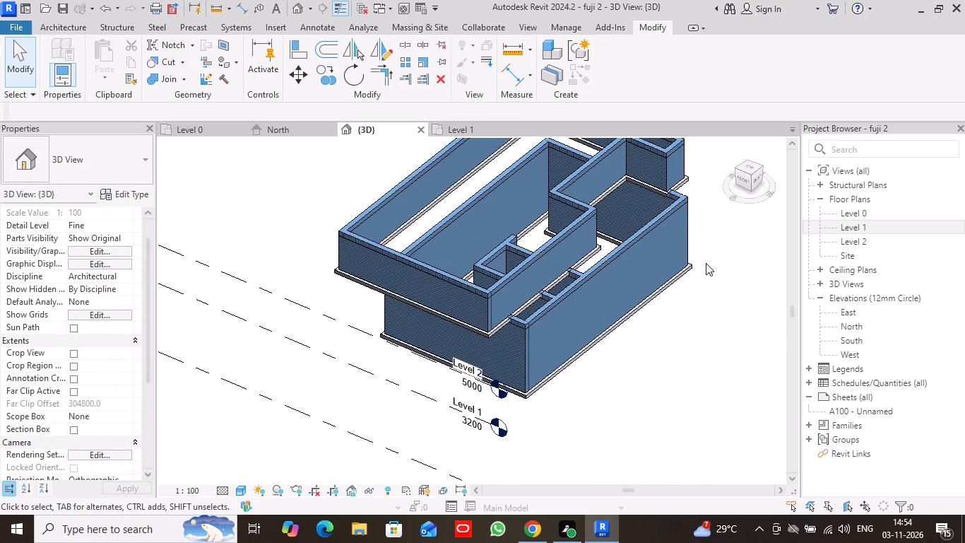
{"action": "scroll", "coordinate": [706, 263], "scroll_direction": "down", "scroll_amount": 2}
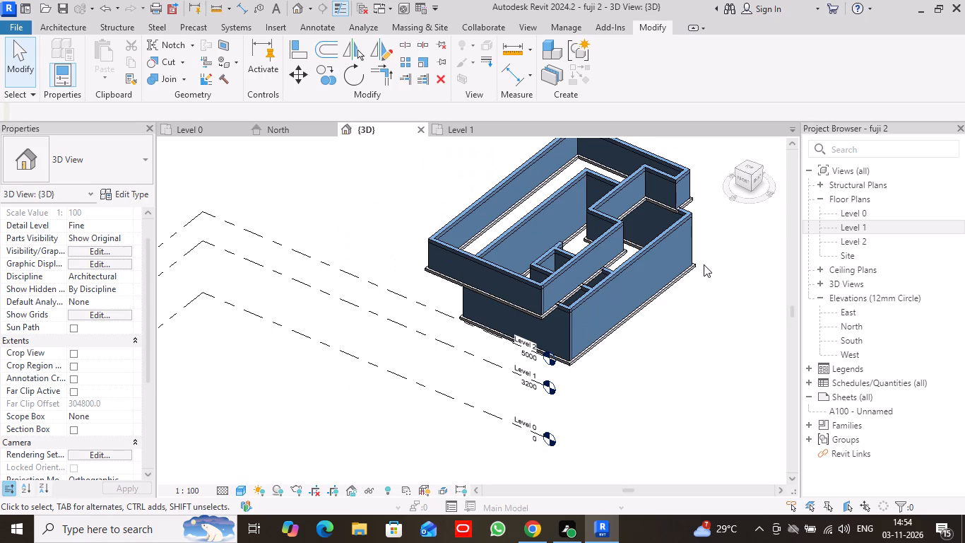
{"action": "left_click", "coordinate": [468, 131]}
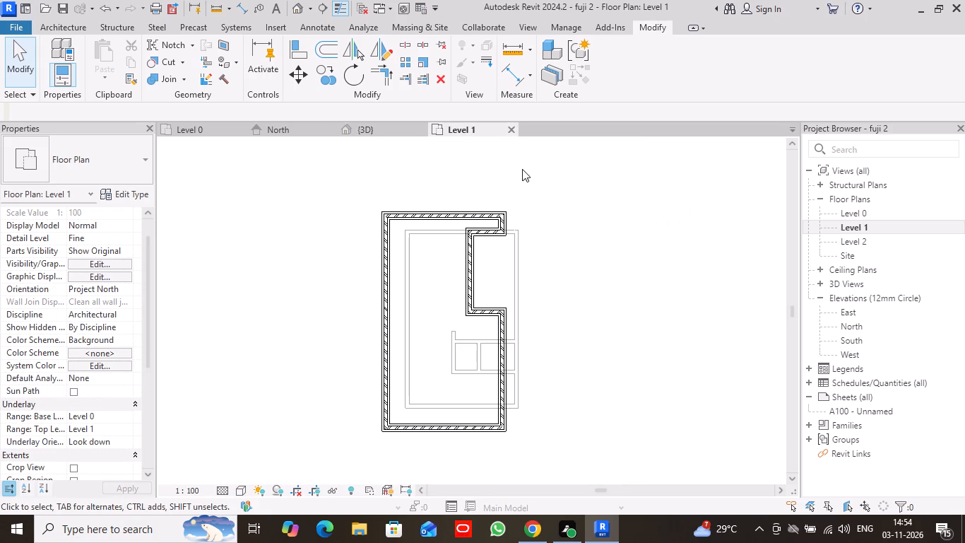
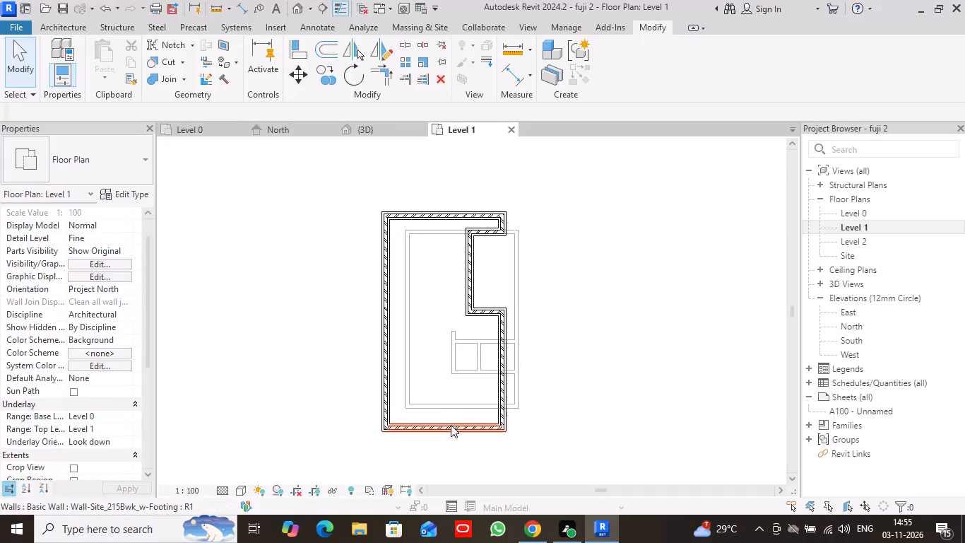
Delete the south wall of the Level 1 outline.
{"action": "left_click", "coordinate": [450, 428]}
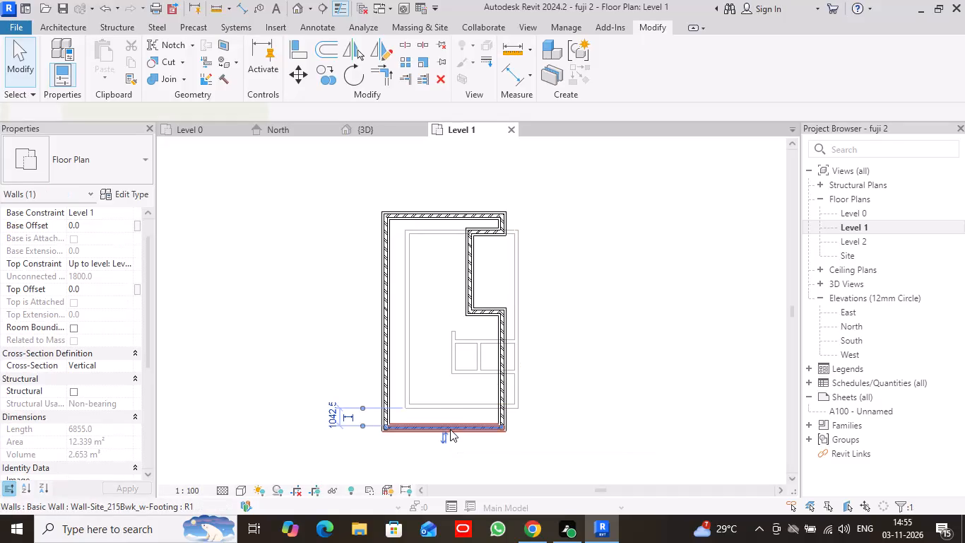
{"action": "right_click", "coordinate": [634, 181]}
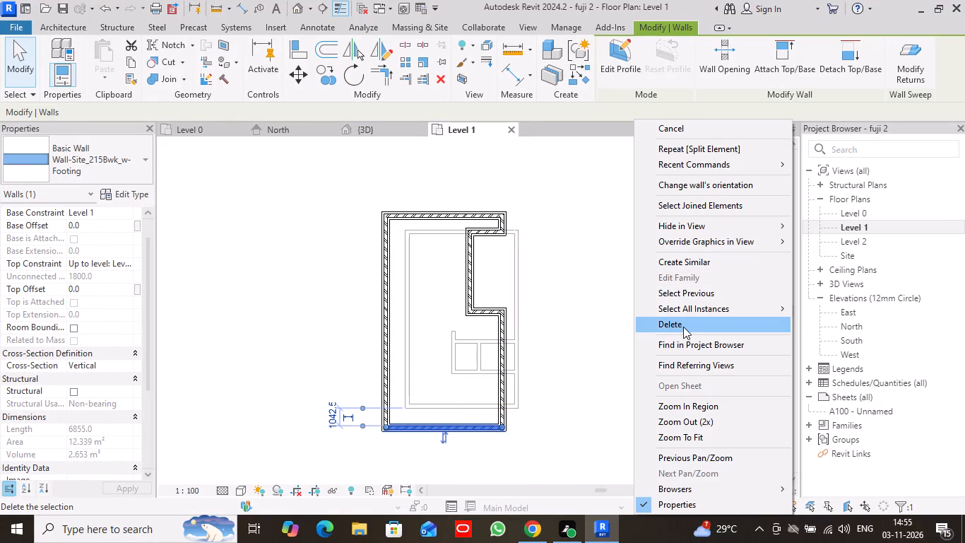
{"action": "left_click", "coordinate": [683, 327]}
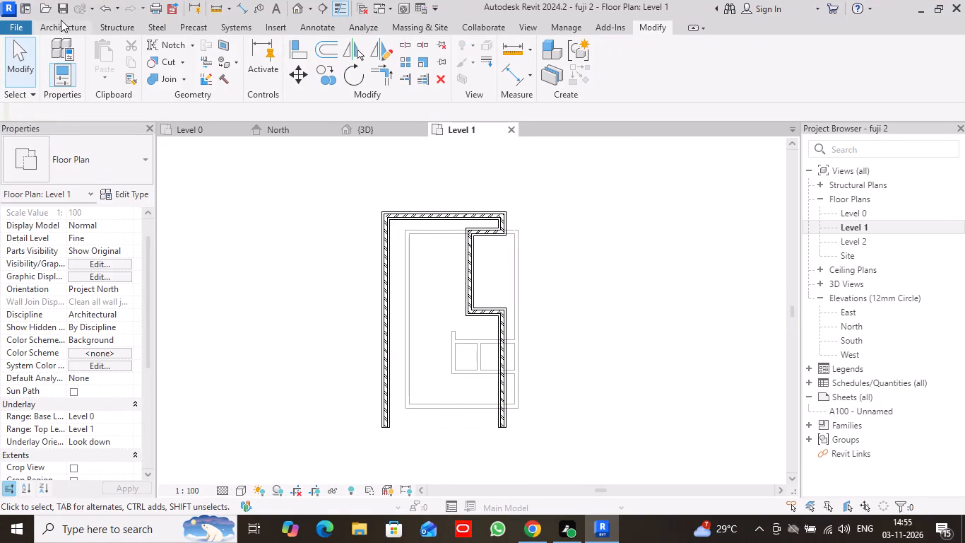
Draw a Wall-Site_215Bwk_w-Footing wall along the Level 0 south wall's centreline, from the Level 1 outline's east wall to its west wall.
{"action": "left_click", "coordinate": [61, 20]}
{"action": "left_click", "coordinate": [71, 26]}
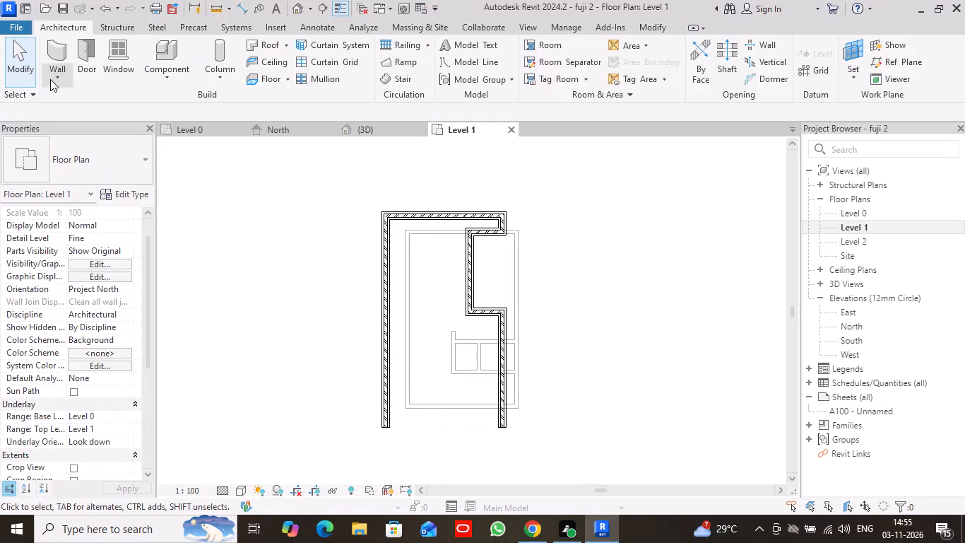
{"action": "double_click", "coordinate": [61, 57]}
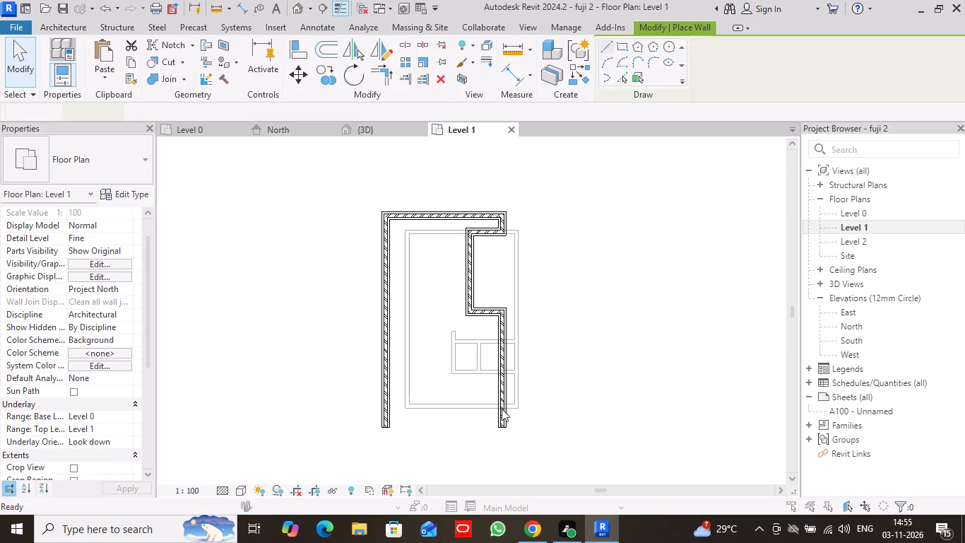
{"action": "left_click", "coordinate": [948, 32]}
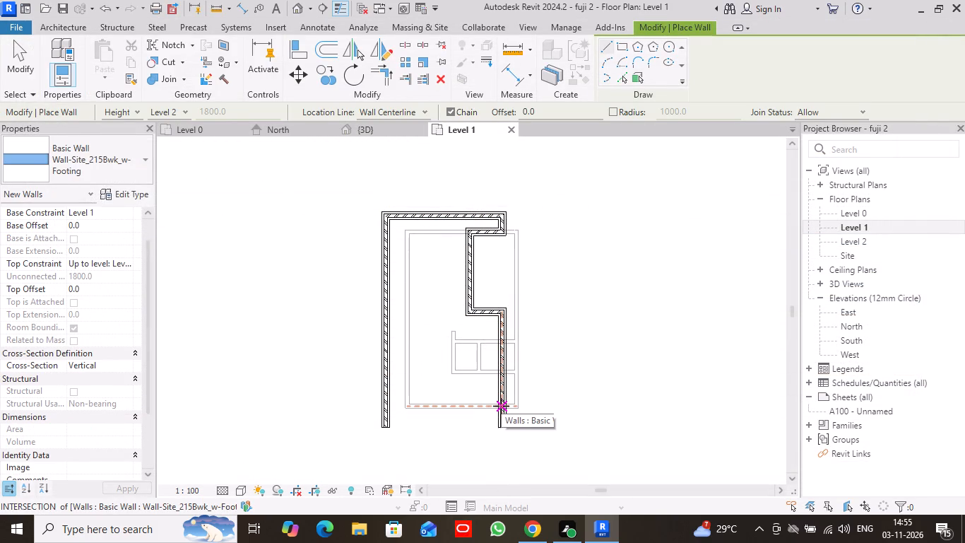
{"action": "scroll", "coordinate": [501, 406], "scroll_direction": "up", "scroll_amount": 5}
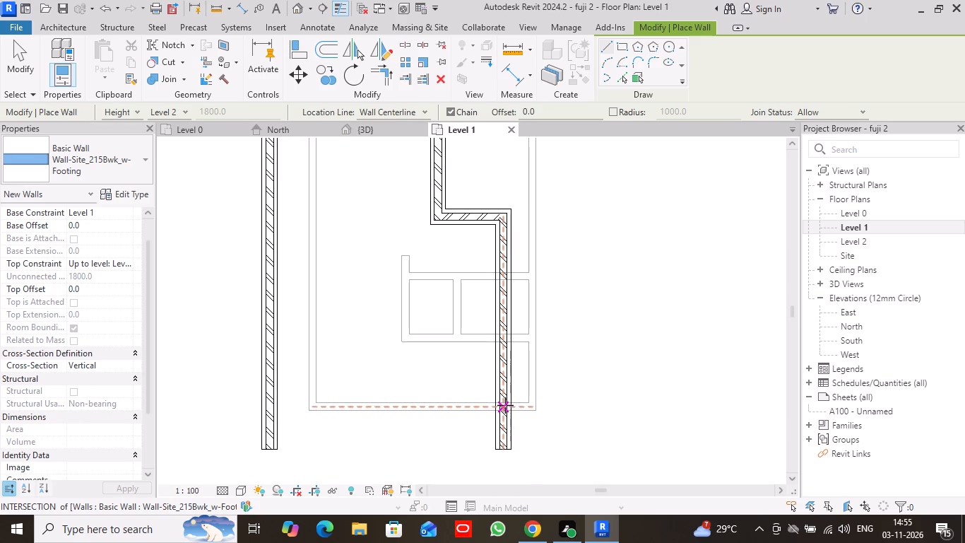
{"action": "left_click", "coordinate": [504, 405]}
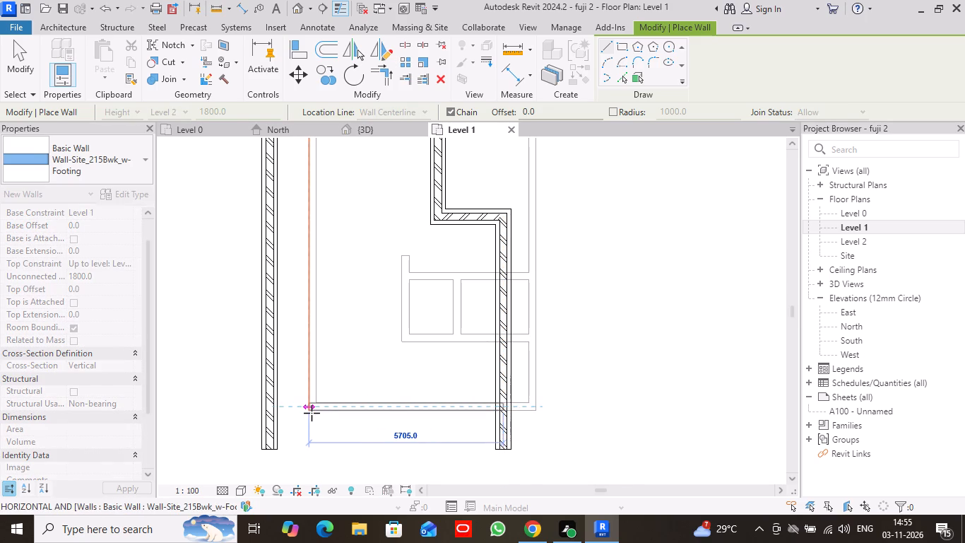
{"action": "left_click", "coordinate": [268, 408]}
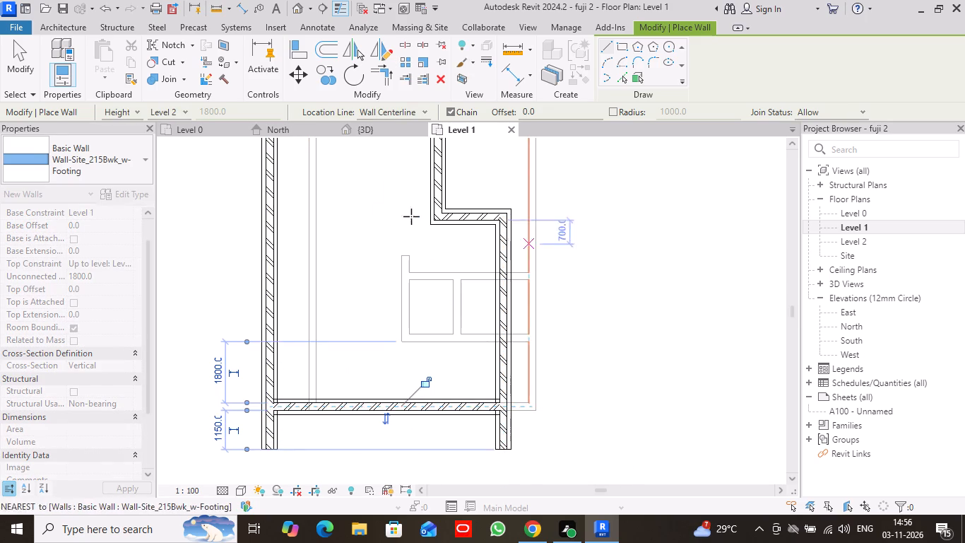
{"action": "left_click", "coordinate": [8, 45]}
{"action": "scroll", "coordinate": [669, 353], "scroll_direction": "down", "scroll_amount": 4}
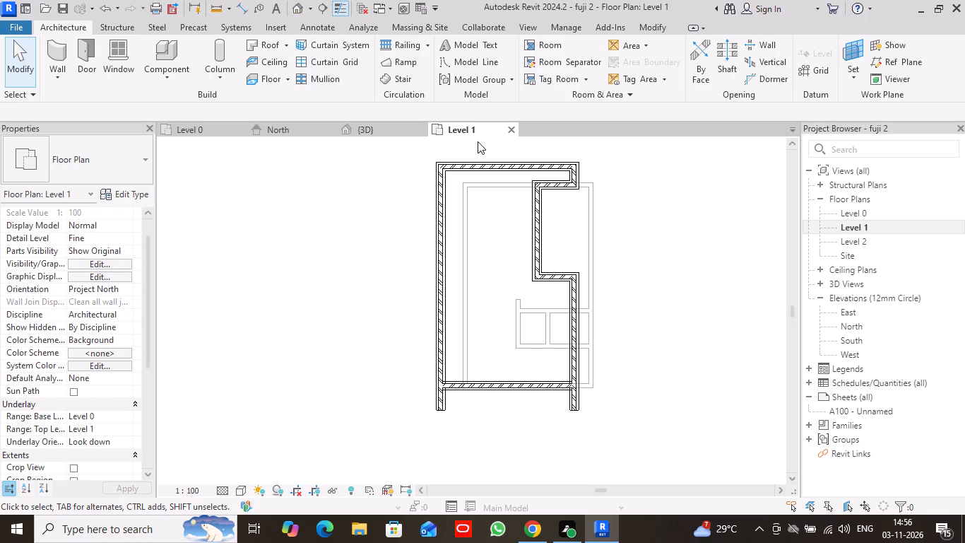
On Level 0, create a 4500 mm stair run north along the west wall from the small rooms' south face, with location line Exterior Support: Left.
{"action": "left_click", "coordinate": [360, 133]}
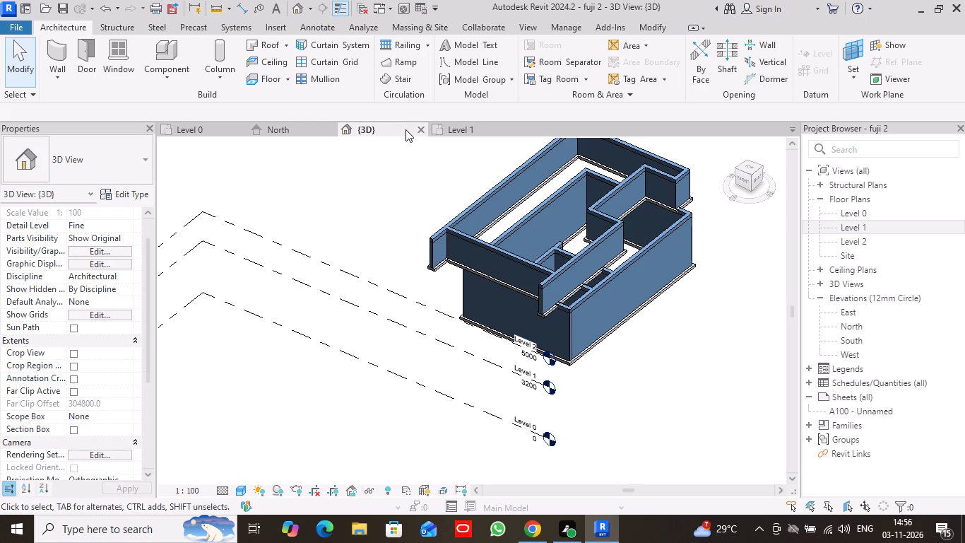
{"action": "left_click", "coordinate": [451, 126]}
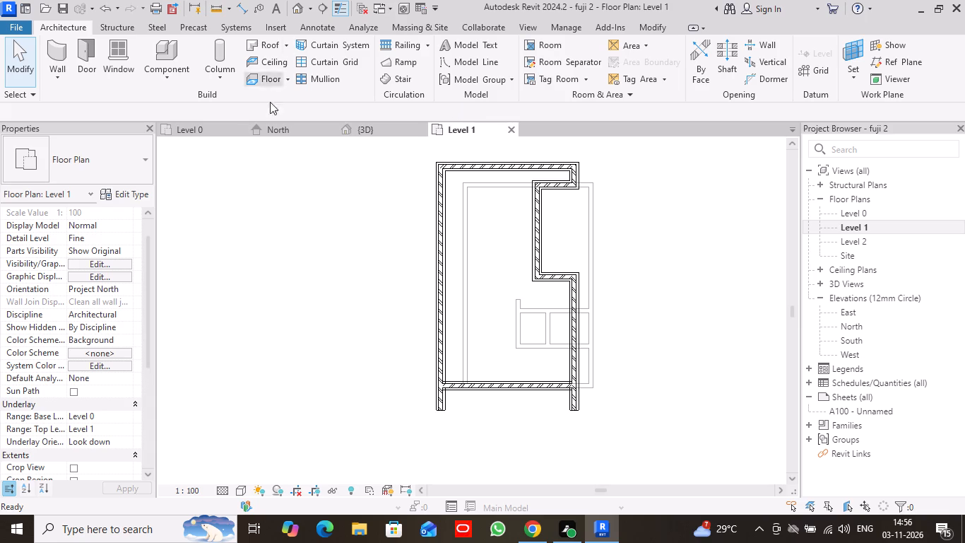
{"action": "double_click", "coordinate": [199, 127]}
{"action": "middle_click_drag", "start_coordinate": [559, 255], "coordinate": [561, 259]}
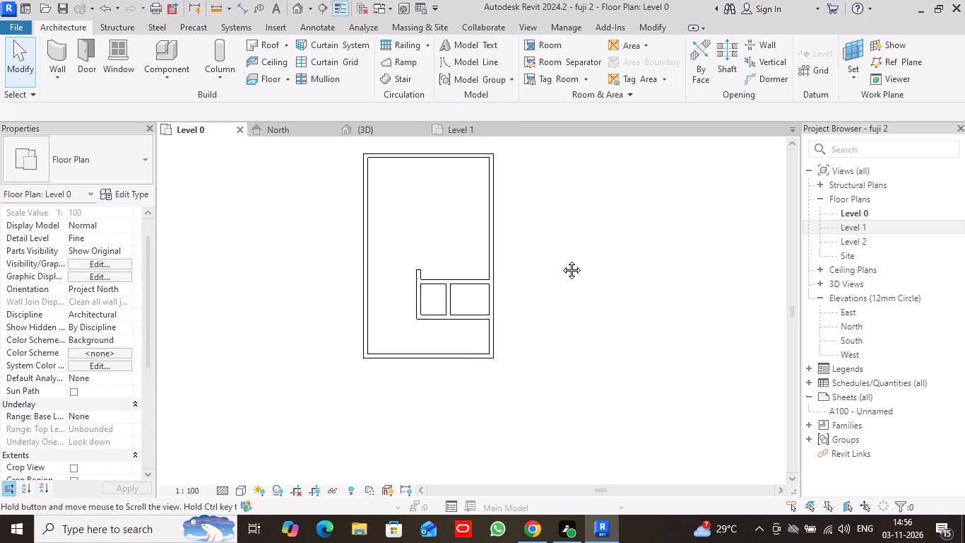
{"action": "middle_click_drag", "start_coordinate": [561, 259], "coordinate": [567, 274]}
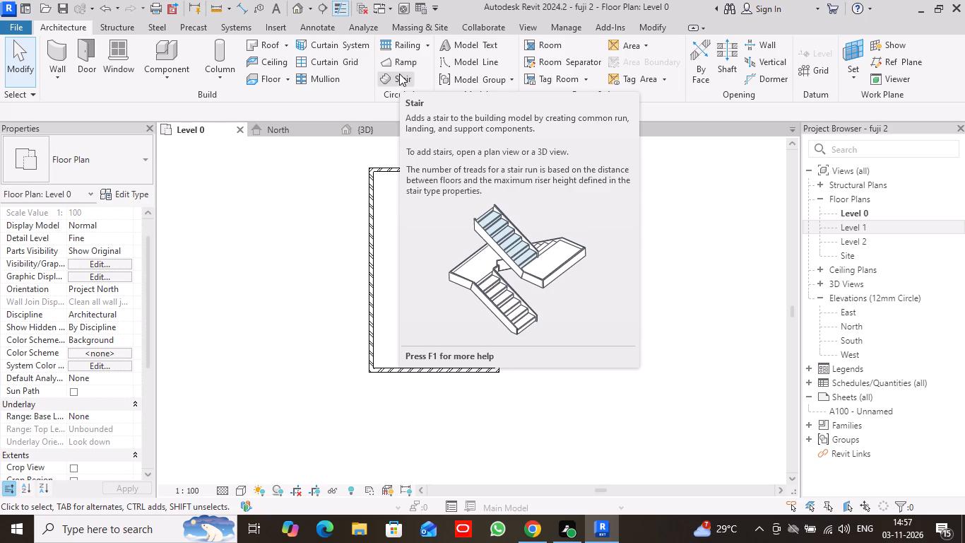
{"action": "left_click", "coordinate": [400, 73]}
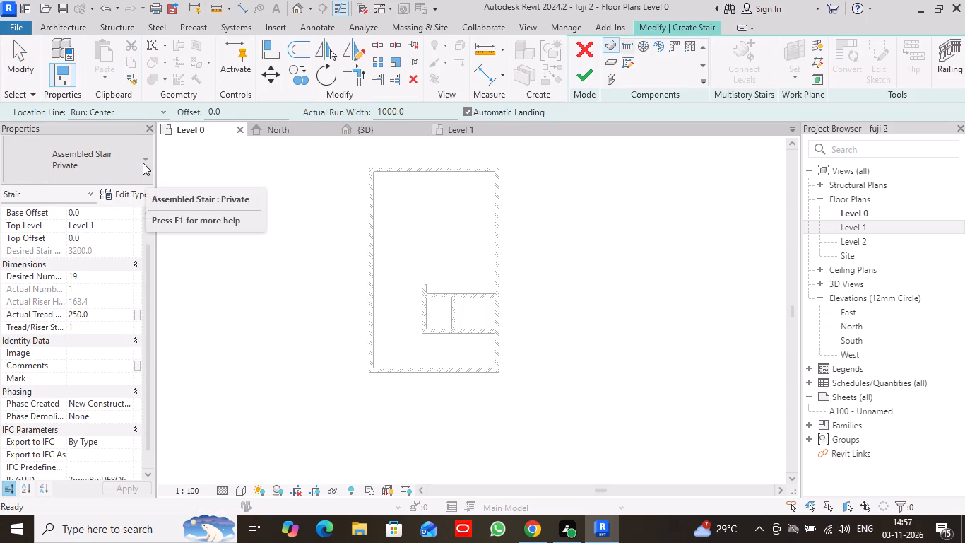
{"action": "left_click", "coordinate": [143, 163]}
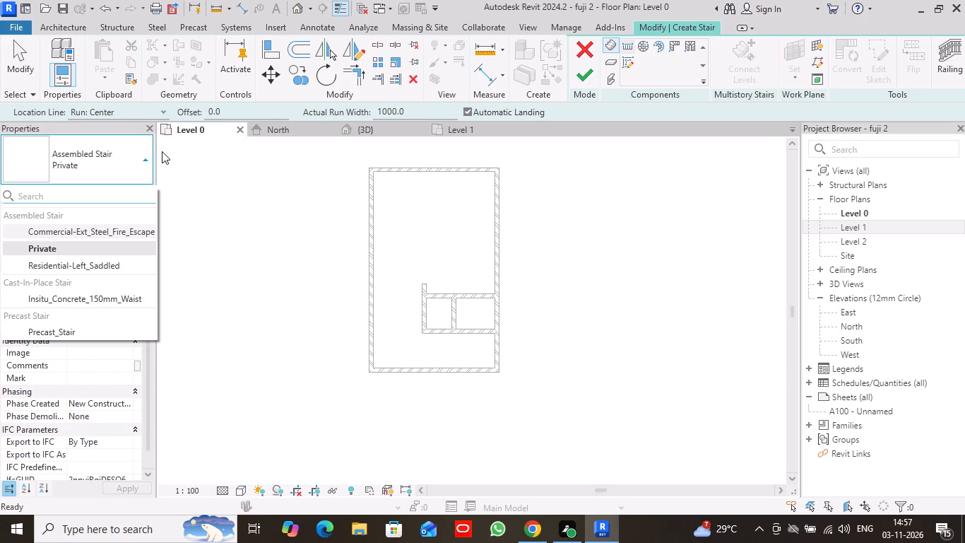
{"action": "left_click", "coordinate": [113, 107]}
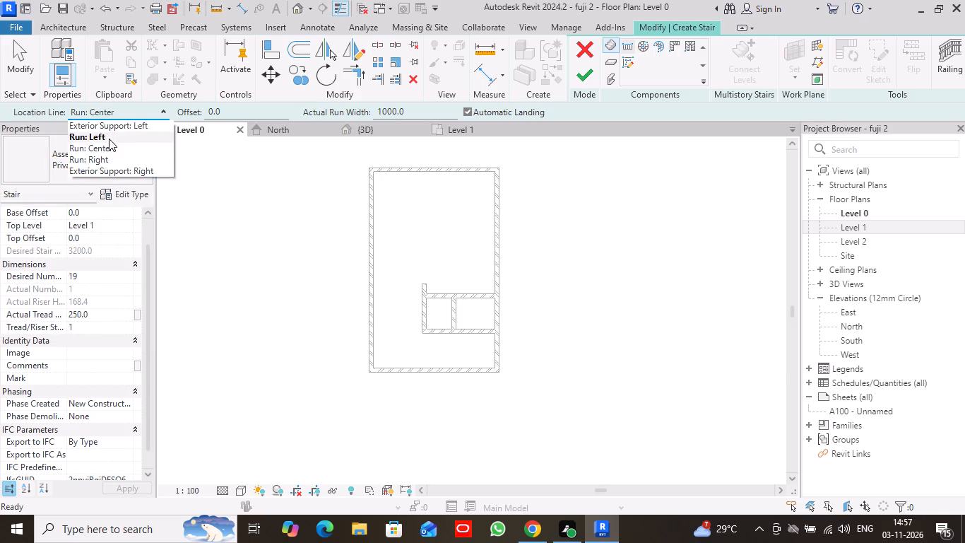
{"action": "left_click", "coordinate": [122, 129]}
{"action": "left_click", "coordinate": [135, 114]}
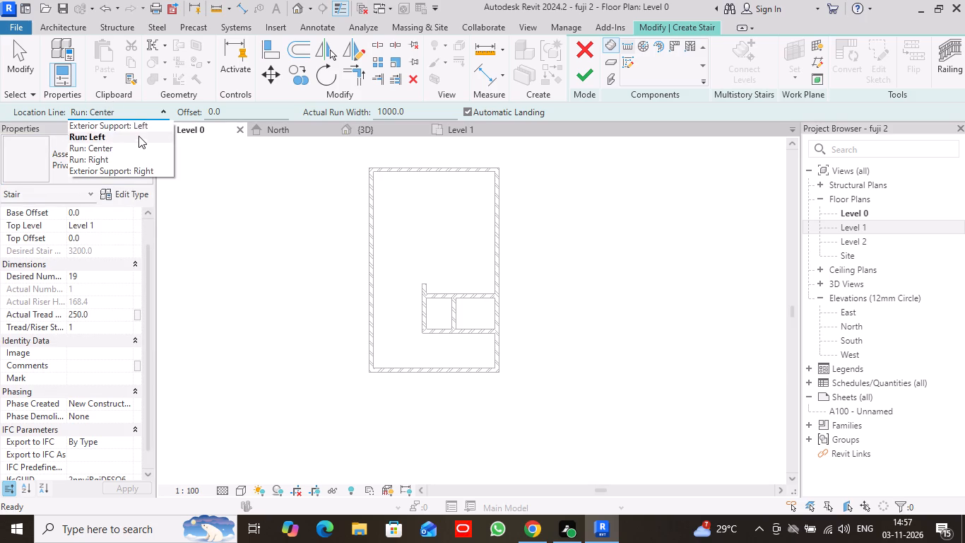
{"action": "left_click", "coordinate": [138, 127]}
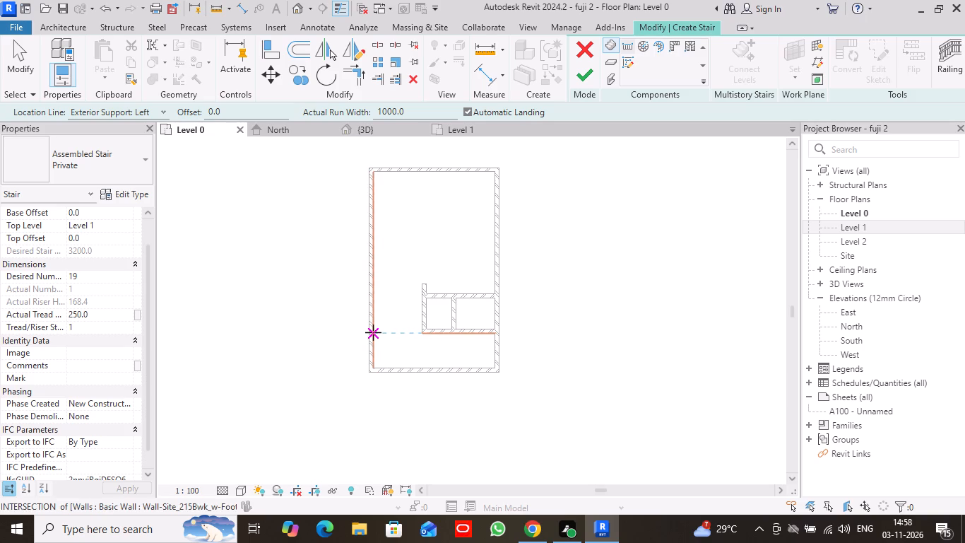
{"action": "left_click", "coordinate": [373, 332]}
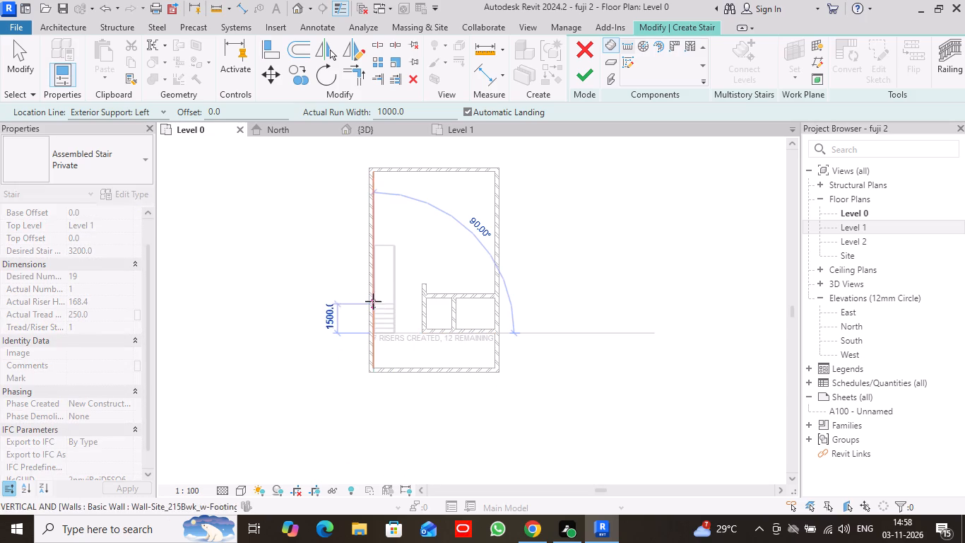
{"action": "left_click", "coordinate": [377, 245]}
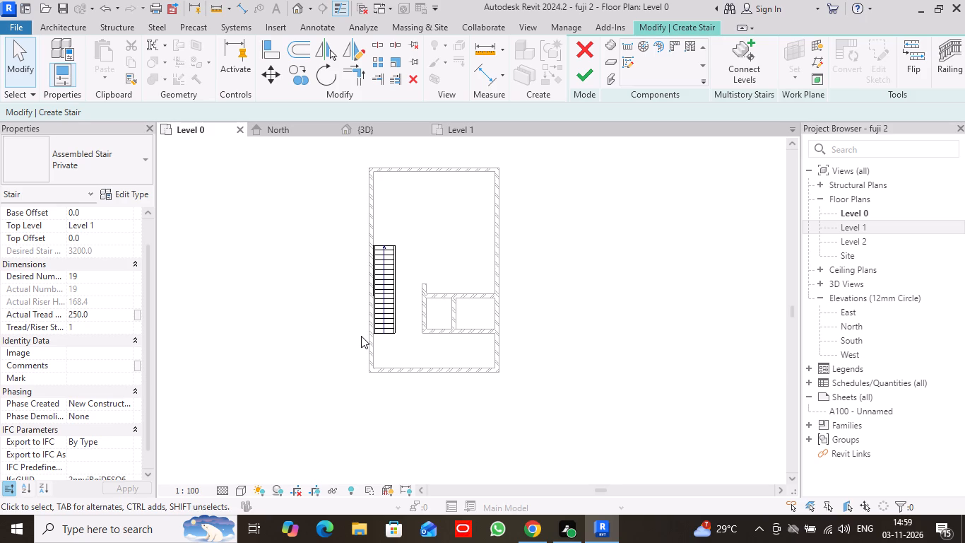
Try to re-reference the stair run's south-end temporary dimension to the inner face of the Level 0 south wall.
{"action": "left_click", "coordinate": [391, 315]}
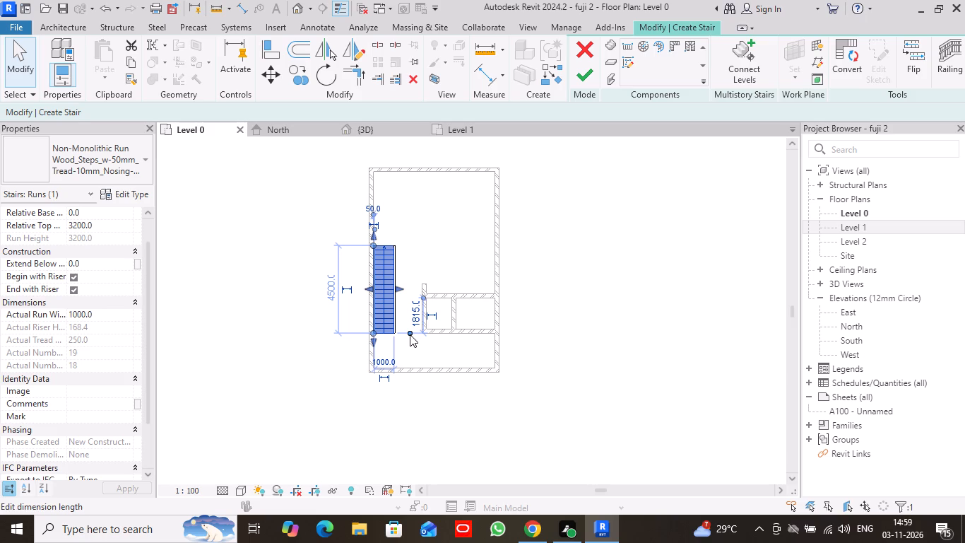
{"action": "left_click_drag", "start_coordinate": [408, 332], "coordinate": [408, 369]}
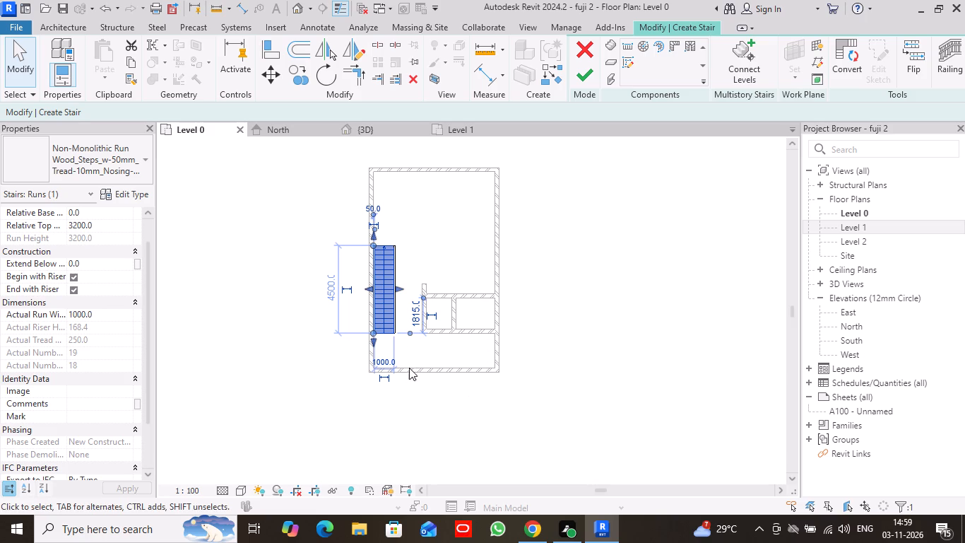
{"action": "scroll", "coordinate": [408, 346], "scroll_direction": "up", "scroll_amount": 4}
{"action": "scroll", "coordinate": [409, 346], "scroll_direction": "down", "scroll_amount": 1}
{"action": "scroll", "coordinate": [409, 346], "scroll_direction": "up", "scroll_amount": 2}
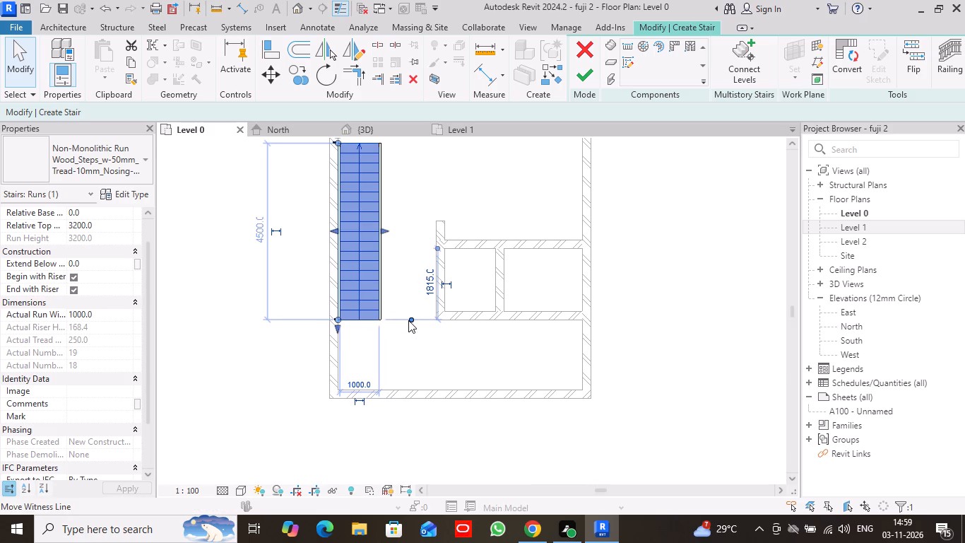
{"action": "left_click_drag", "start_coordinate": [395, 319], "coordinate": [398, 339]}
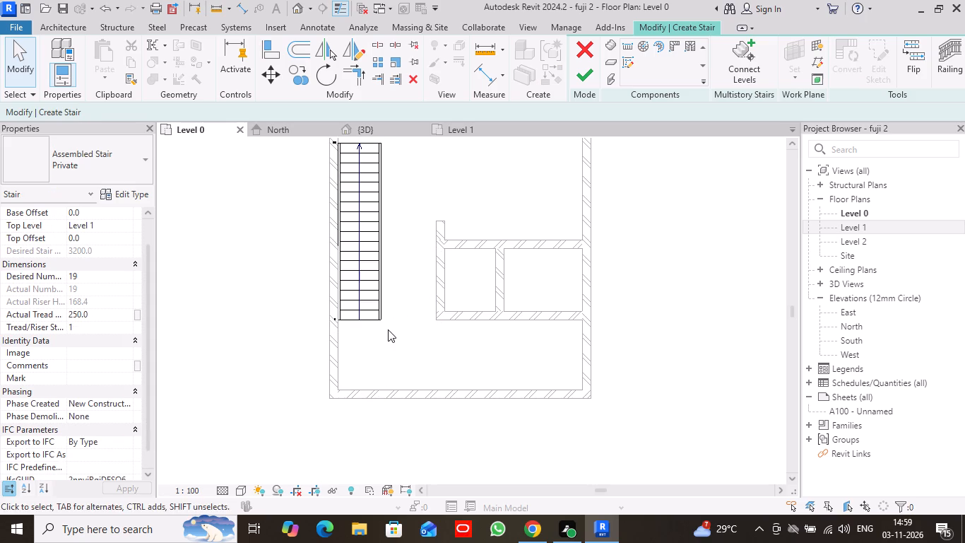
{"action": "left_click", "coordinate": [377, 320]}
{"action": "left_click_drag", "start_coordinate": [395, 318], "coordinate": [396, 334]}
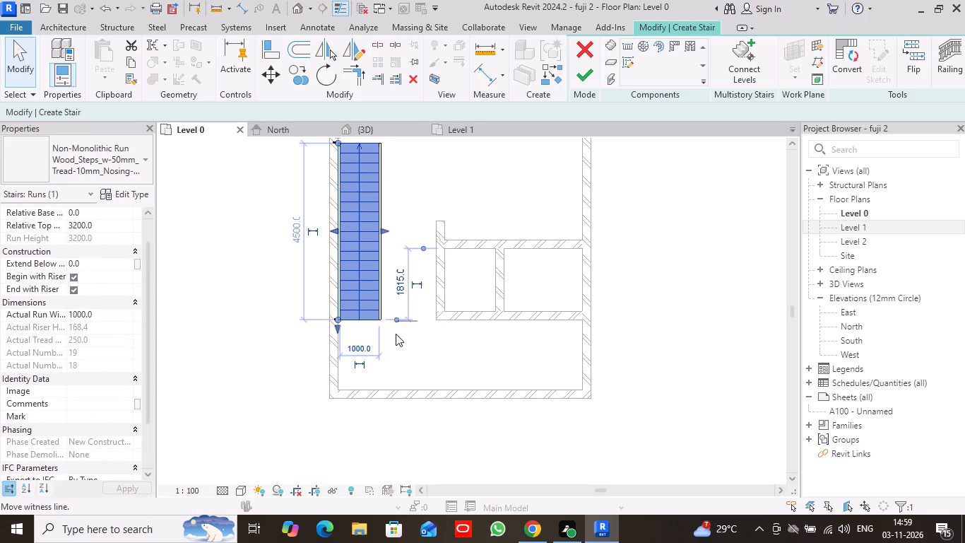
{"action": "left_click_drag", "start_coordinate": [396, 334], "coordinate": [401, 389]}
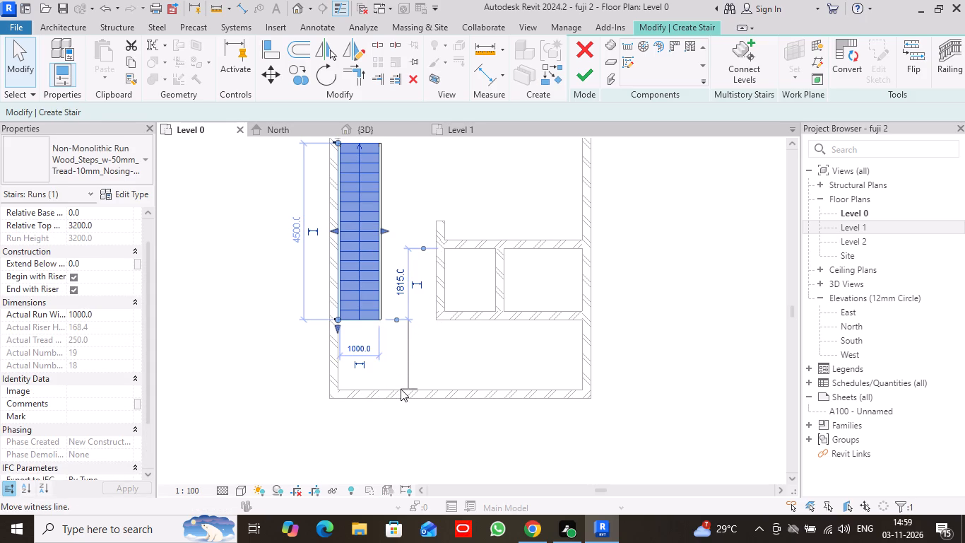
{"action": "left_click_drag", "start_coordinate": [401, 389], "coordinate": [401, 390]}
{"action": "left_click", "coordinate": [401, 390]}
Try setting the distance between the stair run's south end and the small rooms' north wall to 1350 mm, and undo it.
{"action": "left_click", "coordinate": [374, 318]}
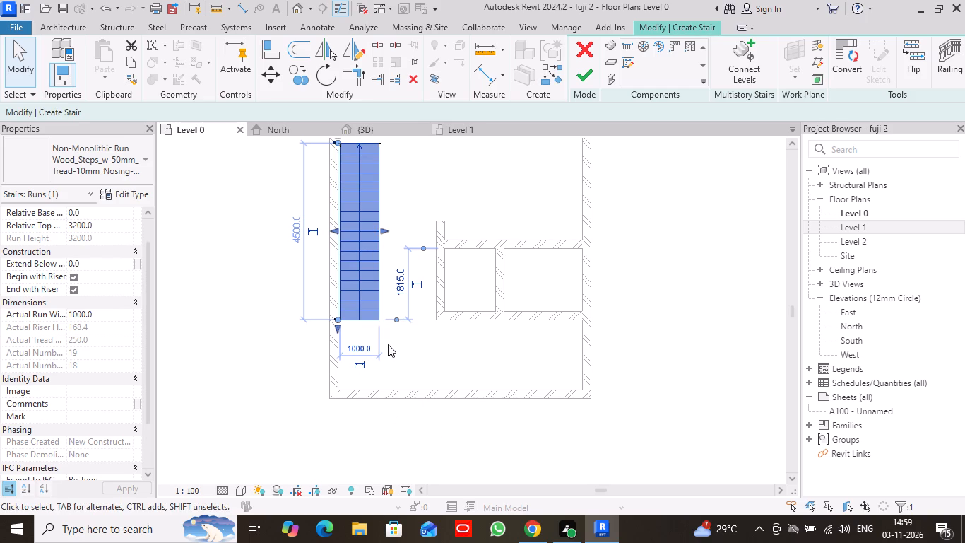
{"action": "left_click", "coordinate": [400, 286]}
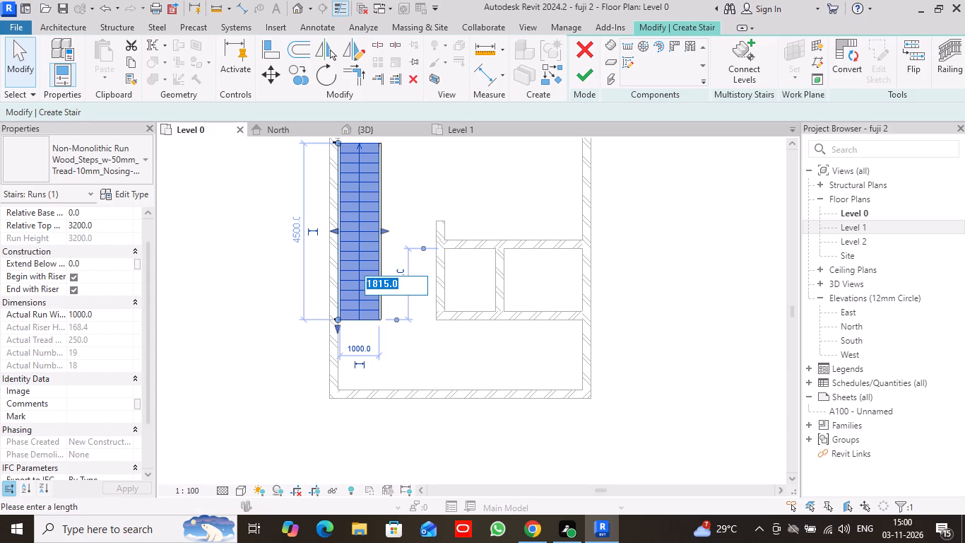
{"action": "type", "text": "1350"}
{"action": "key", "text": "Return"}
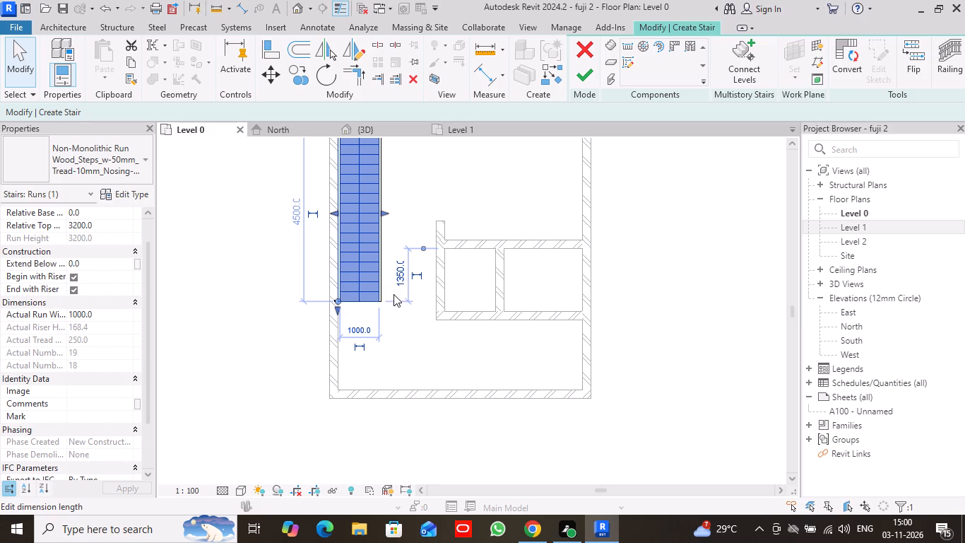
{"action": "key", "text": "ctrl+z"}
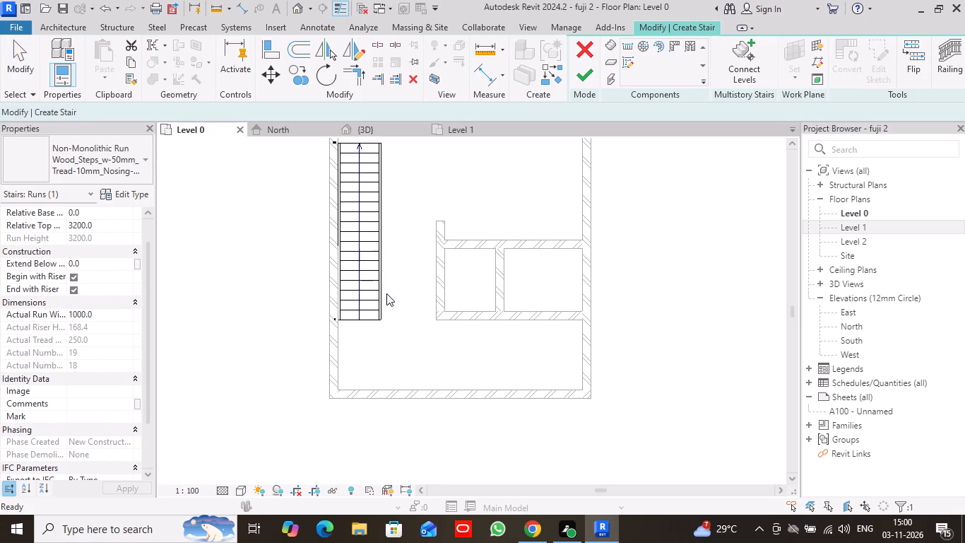
Set the distance between the stair run's south end and the inner face of the Level 0 south wall to 1350 mm.
{"action": "left_click", "coordinate": [347, 293]}
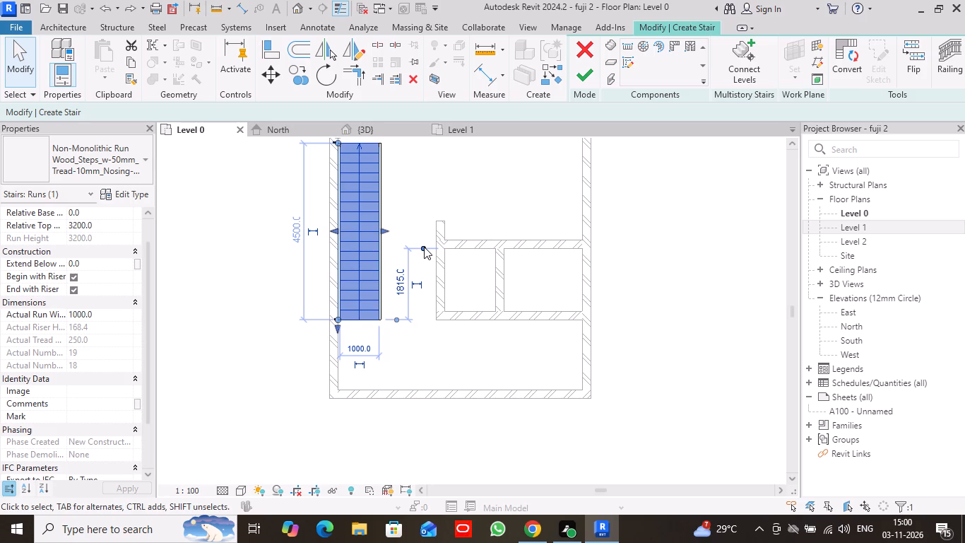
{"action": "left_click_drag", "start_coordinate": [424, 247], "coordinate": [418, 388]}
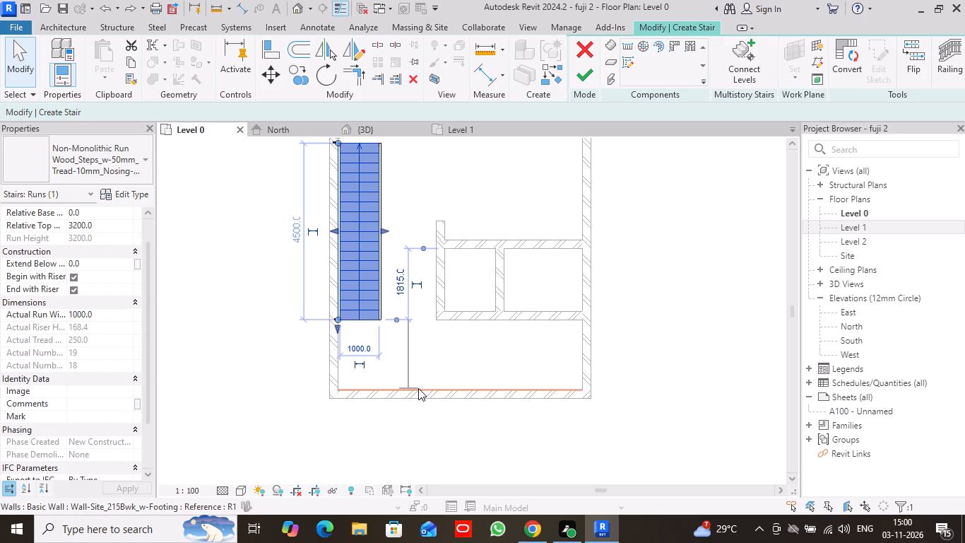
{"action": "left_click_drag", "start_coordinate": [418, 388], "coordinate": [418, 392]}
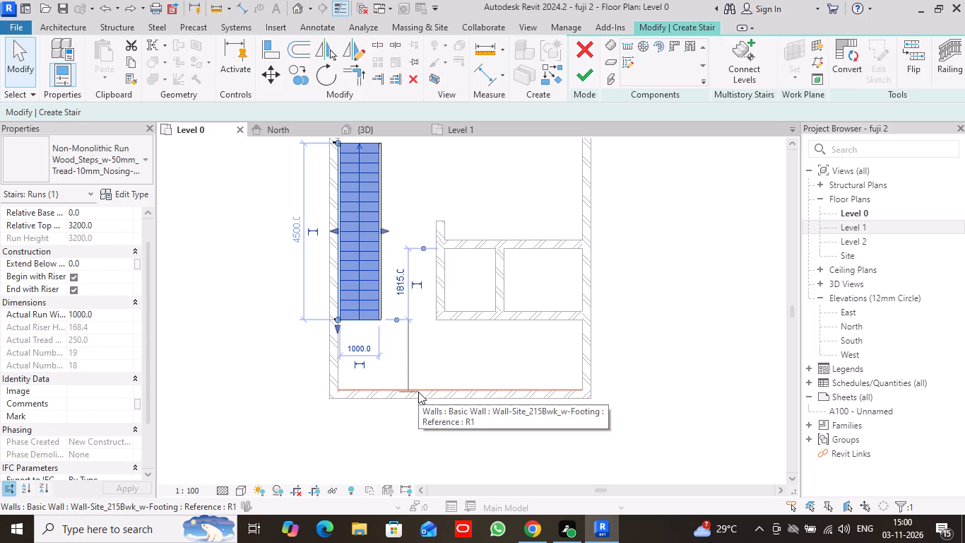
{"action": "left_click_drag", "start_coordinate": [418, 392], "coordinate": [418, 389]}
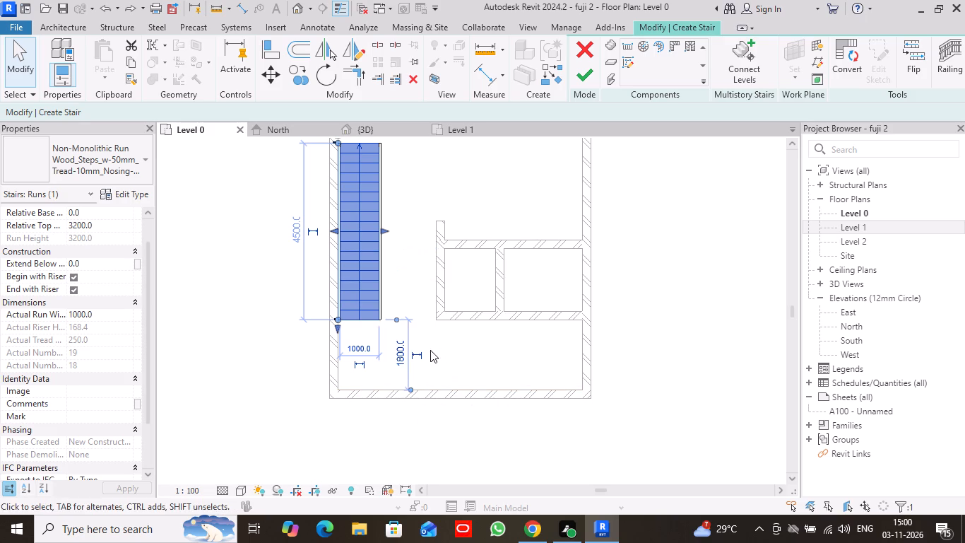
{"action": "left_click", "coordinate": [399, 351]}
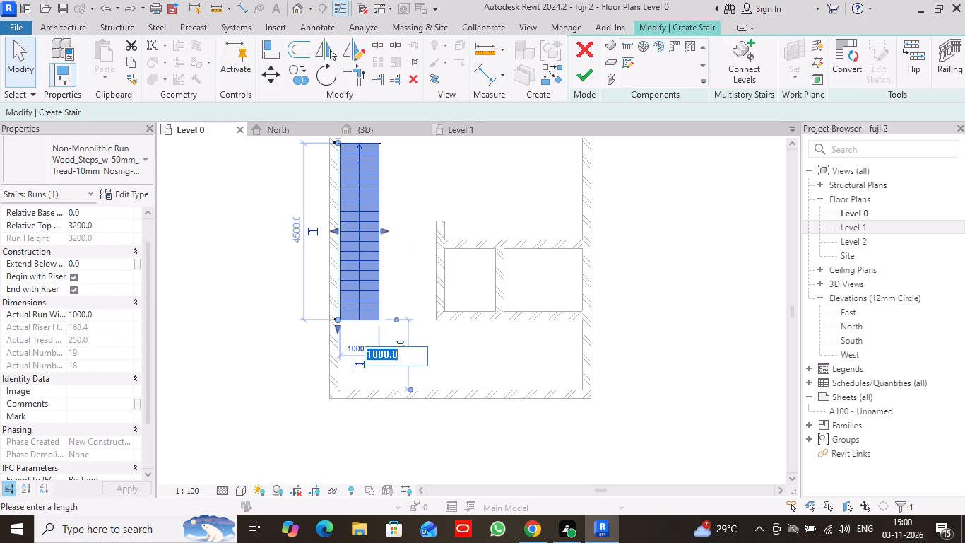
{"action": "type", "text": "1350"}
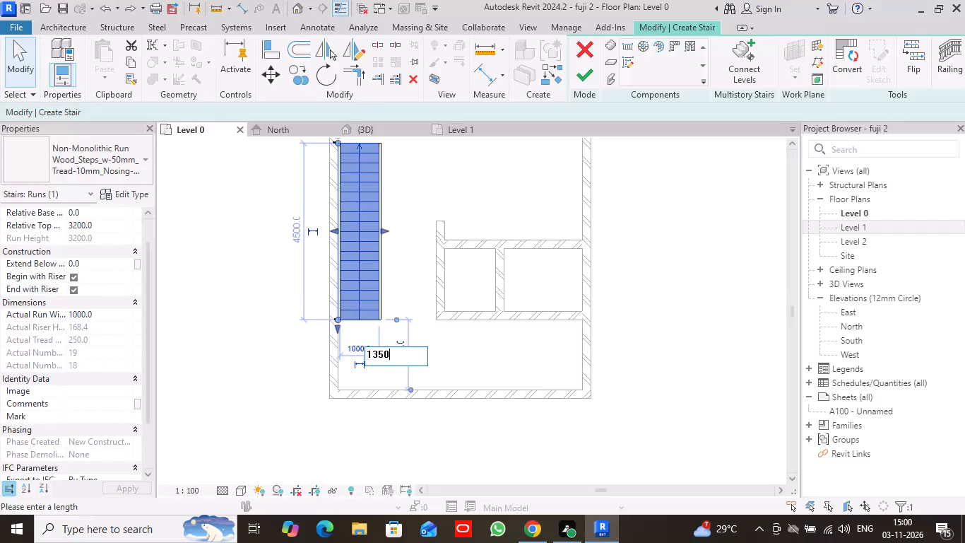
{"action": "key", "text": "Return"}
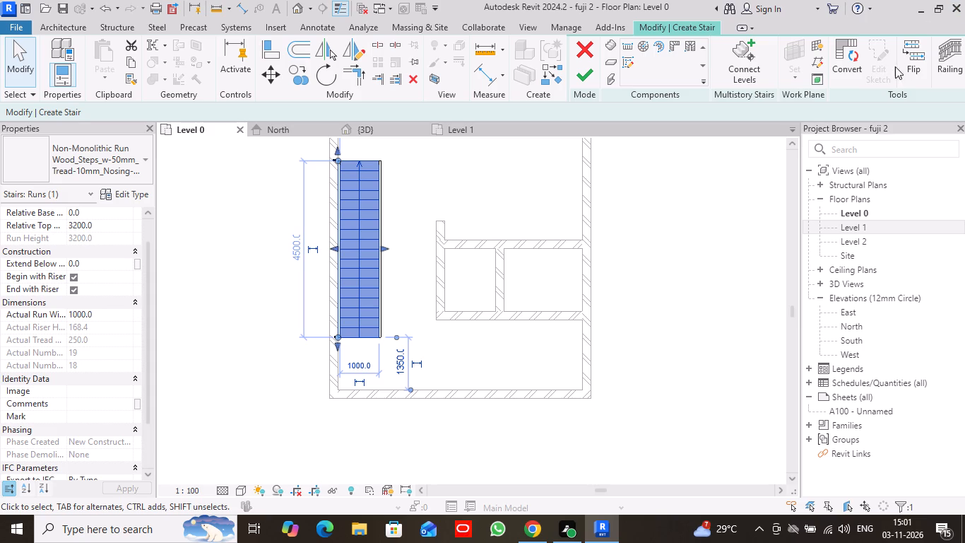
Set the stair's railing type to 900mm_Pipe, positioned on the treads, and finish the stair.
{"action": "left_click", "coordinate": [946, 49]}
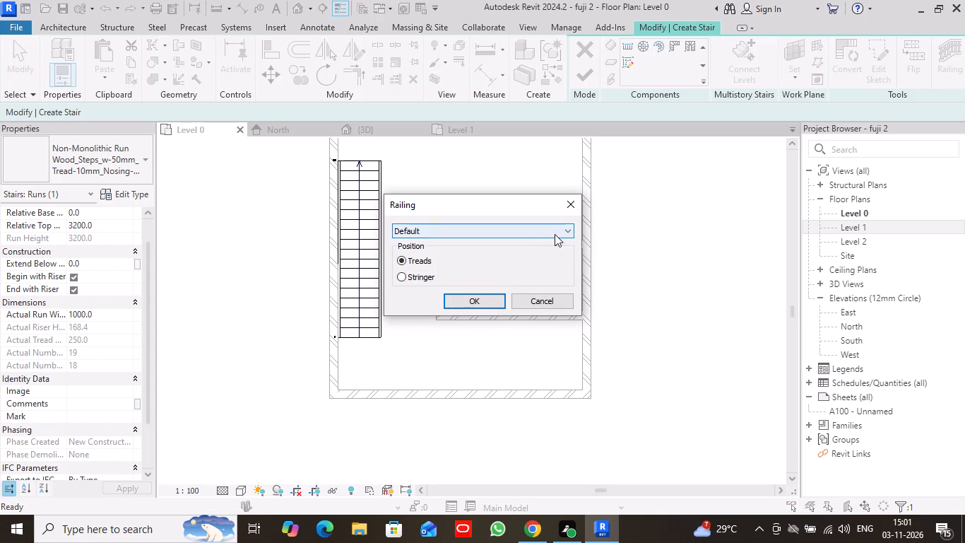
{"action": "left_click", "coordinate": [565, 230]}
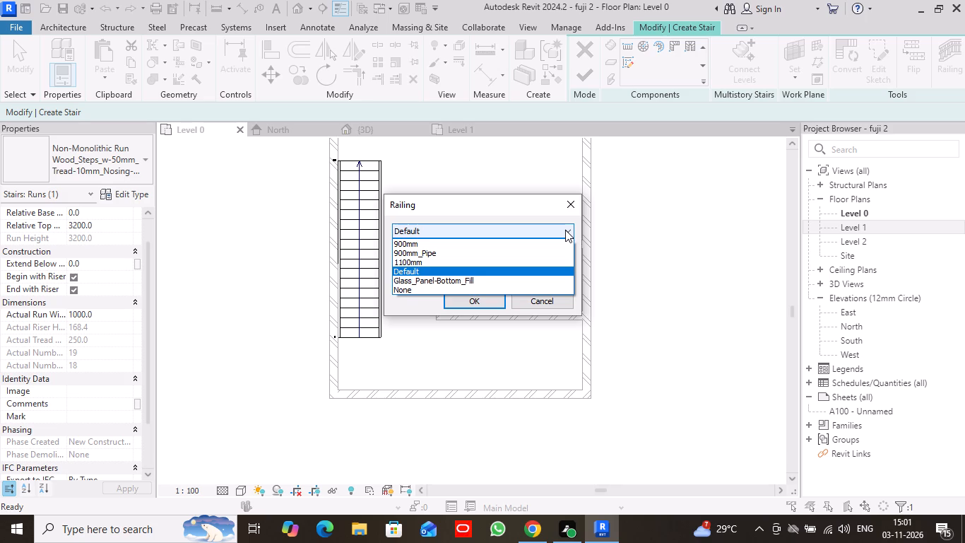
{"action": "left_click", "coordinate": [482, 254]}
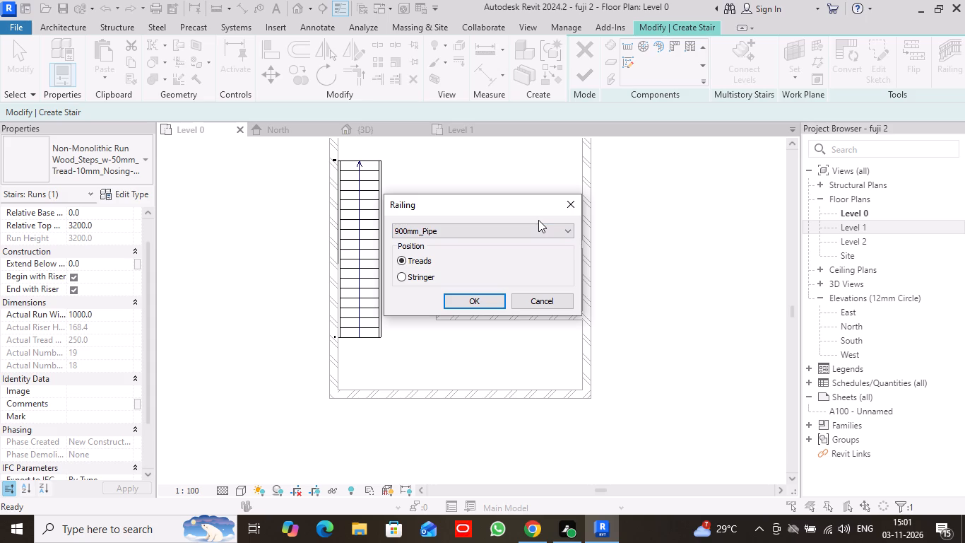
{"action": "left_click", "coordinate": [493, 298]}
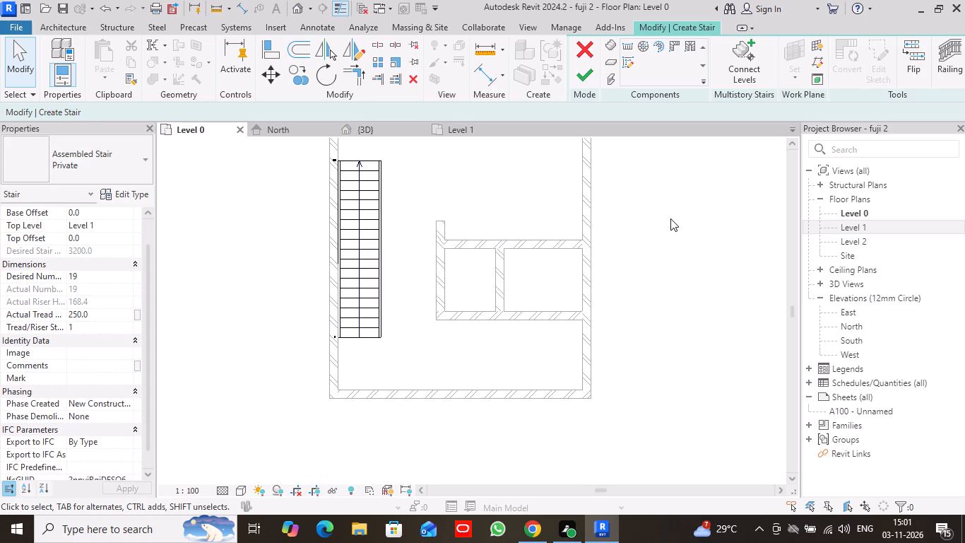
{"action": "scroll", "coordinate": [670, 223], "scroll_direction": "down", "scroll_amount": 1}
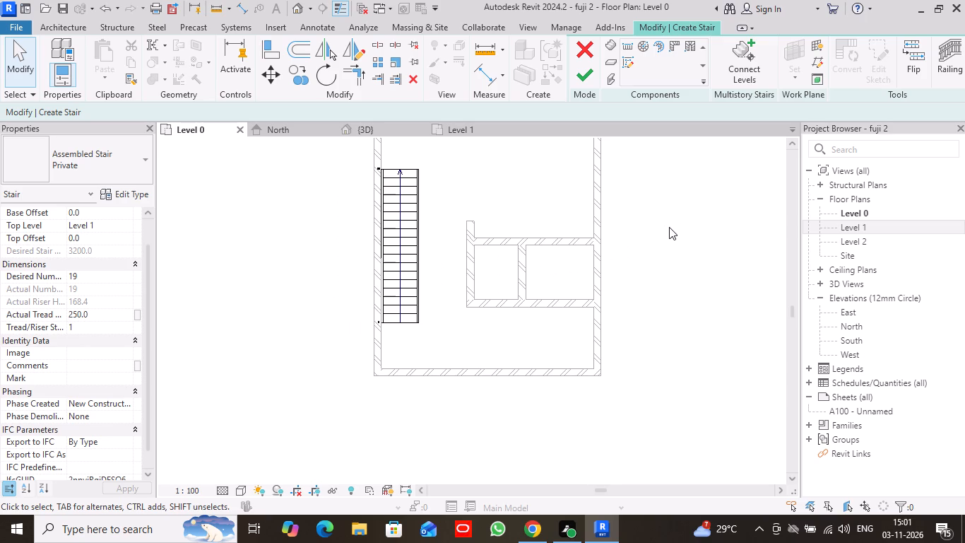
{"action": "scroll", "coordinate": [669, 227], "scroll_direction": "down", "scroll_amount": 2}
{"action": "middle_click_drag", "start_coordinate": [678, 230], "coordinate": [600, 274]}
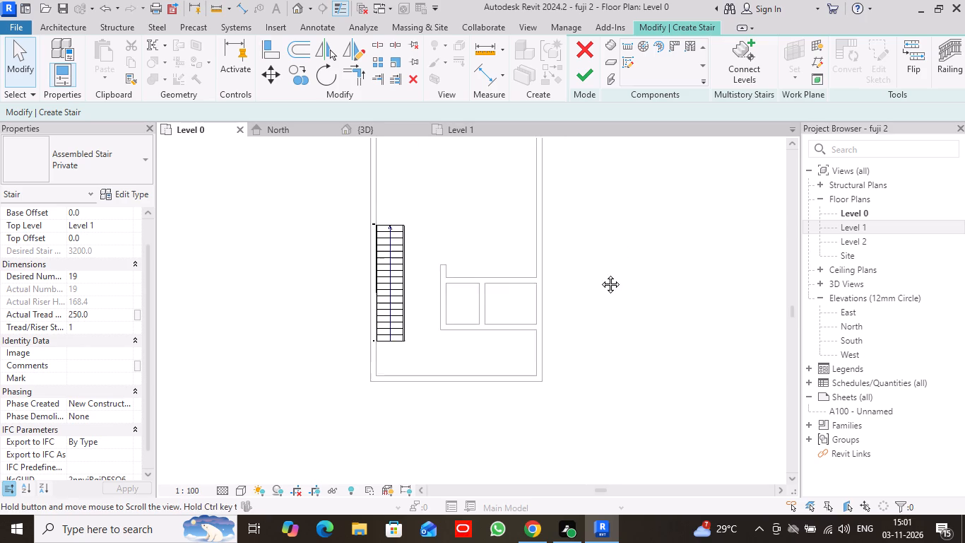
{"action": "middle_click_drag", "start_coordinate": [600, 274], "coordinate": [608, 291]}
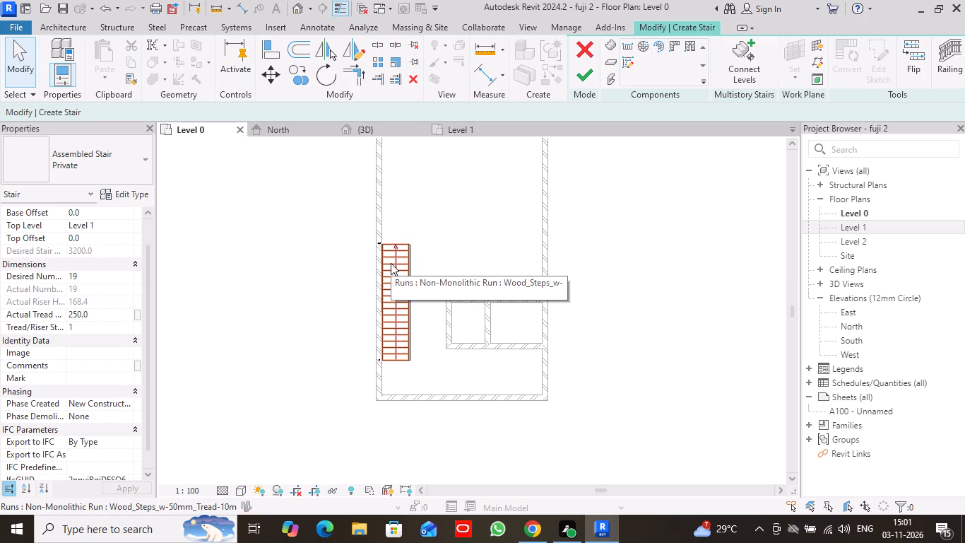
{"action": "left_click", "coordinate": [583, 77]}
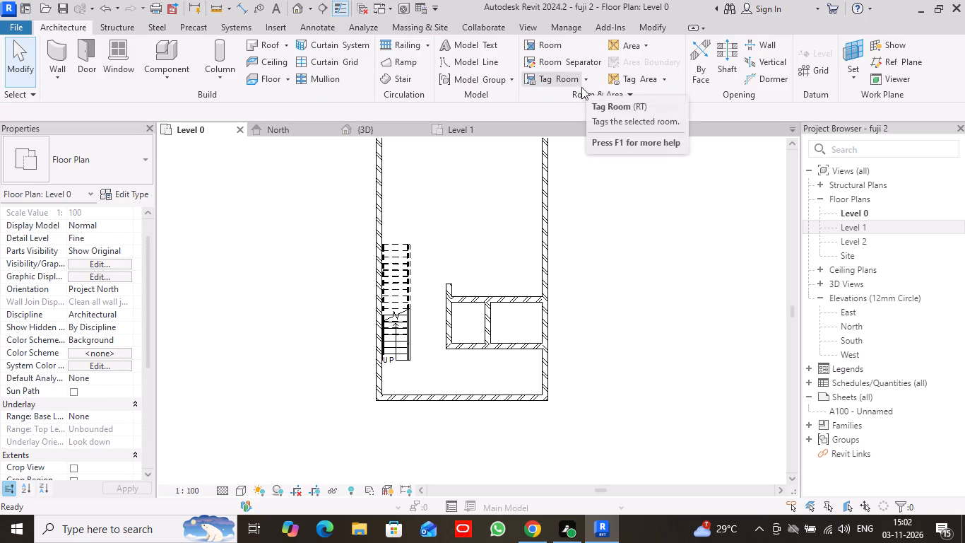
Examine the finished stair in the Level 0 plan, the 3D view and the Level 1 plan.
{"action": "scroll", "coordinate": [403, 269], "scroll_direction": "up", "scroll_amount": 5}
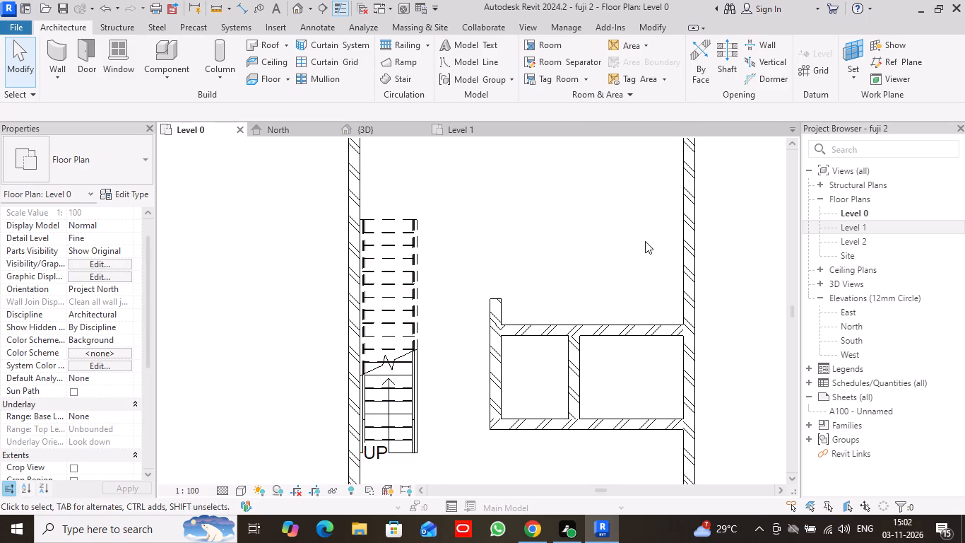
{"action": "scroll", "coordinate": [645, 241], "scroll_direction": "down", "scroll_amount": 2}
{"action": "left_click", "coordinate": [759, 273]}
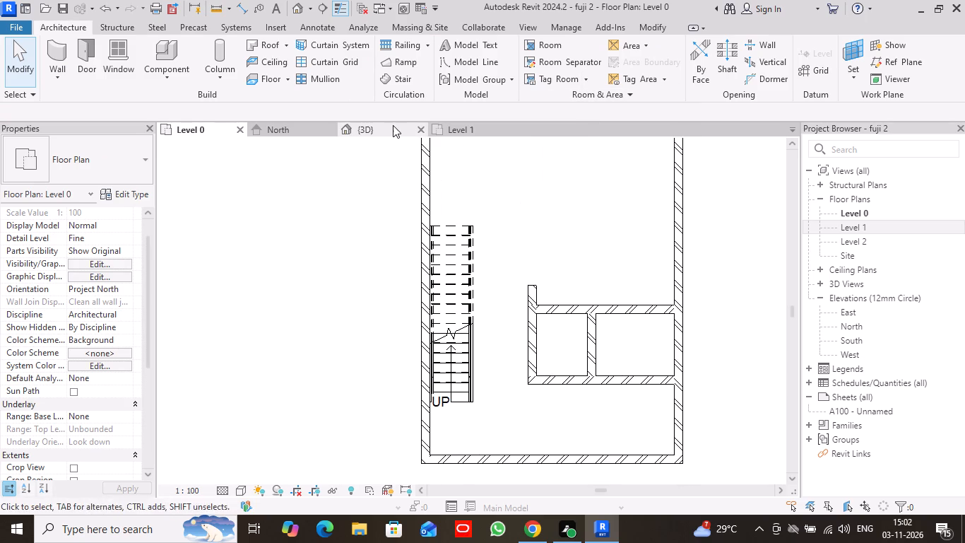
{"action": "left_click", "coordinate": [389, 125]}
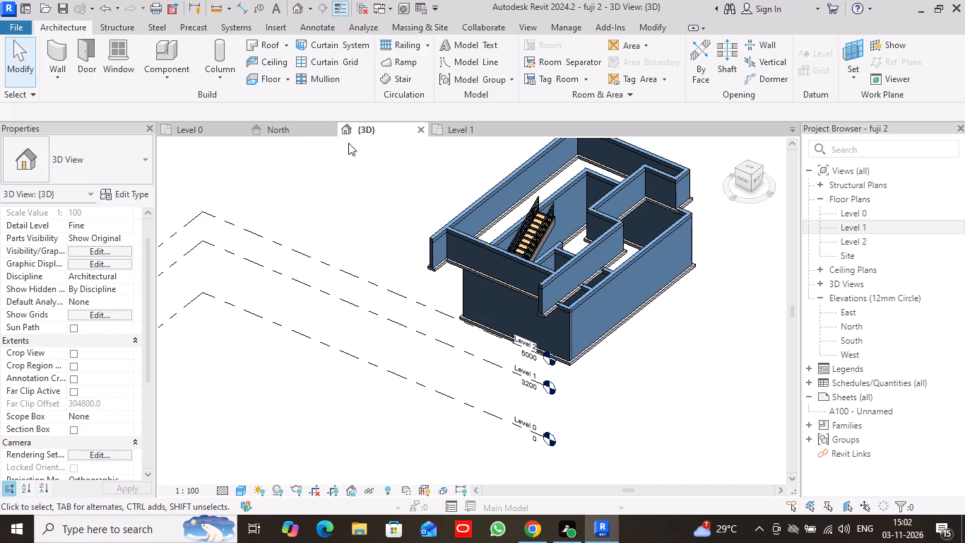
{"action": "left_click", "coordinate": [470, 127]}
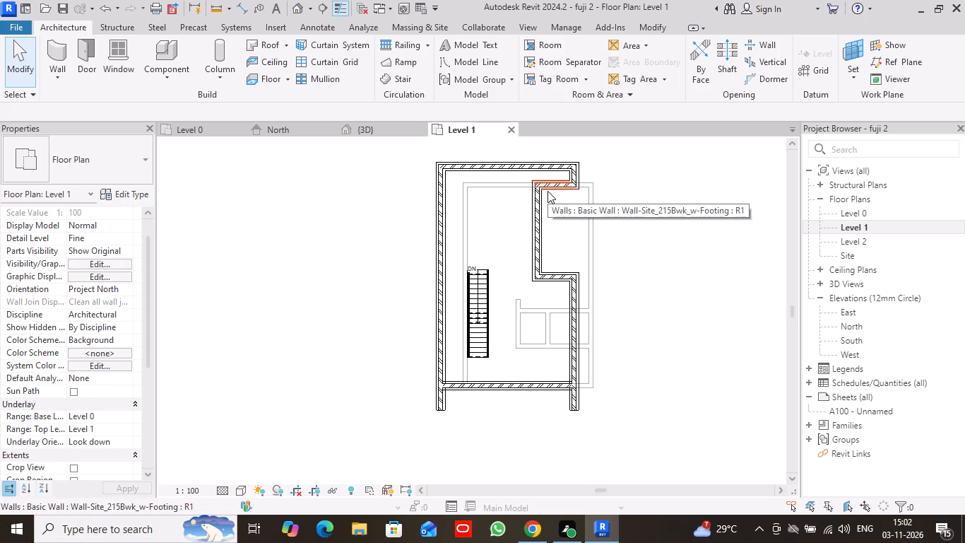
Start a floor on Level 0 and duplicate the Floor-Grnd-Susp_65Scr-80Ins-100Blk-75PC type as "floor generic 150mm".
{"action": "double_click", "coordinate": [225, 127]}
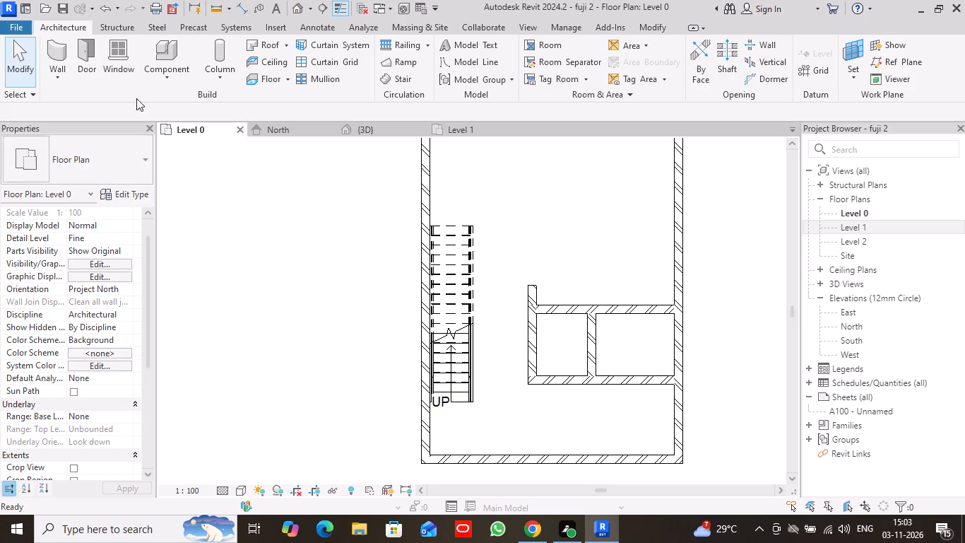
{"action": "left_click", "coordinate": [262, 79]}
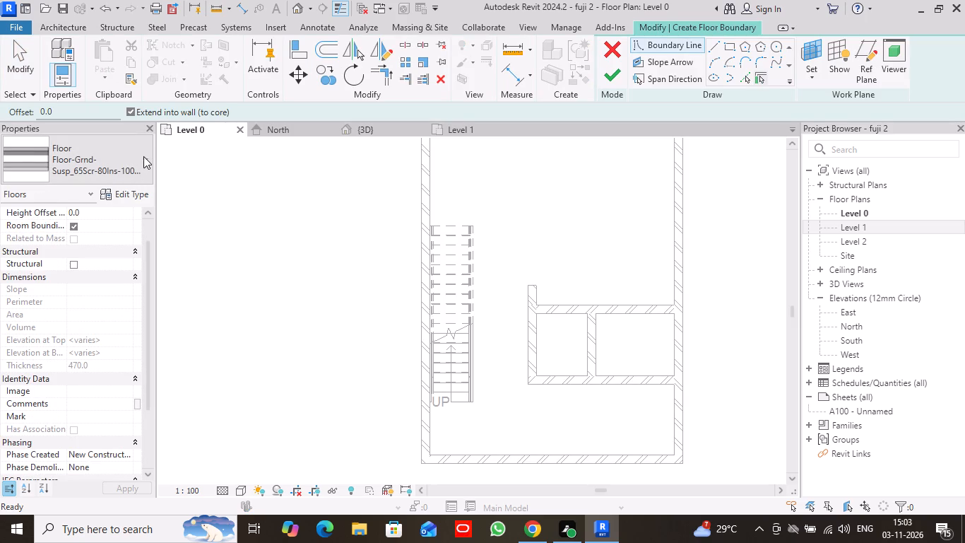
{"action": "left_click", "coordinate": [148, 156]}
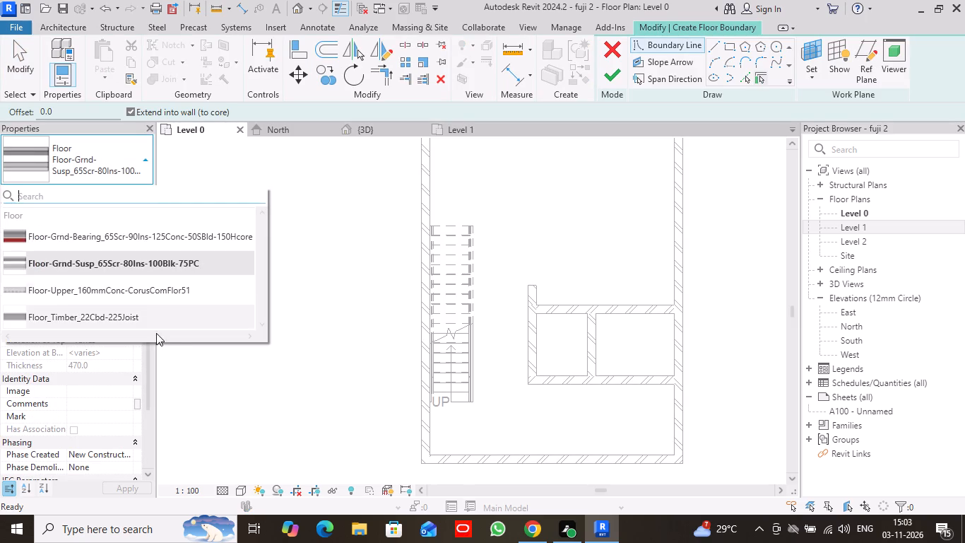
{"action": "left_click", "coordinate": [264, 210]}
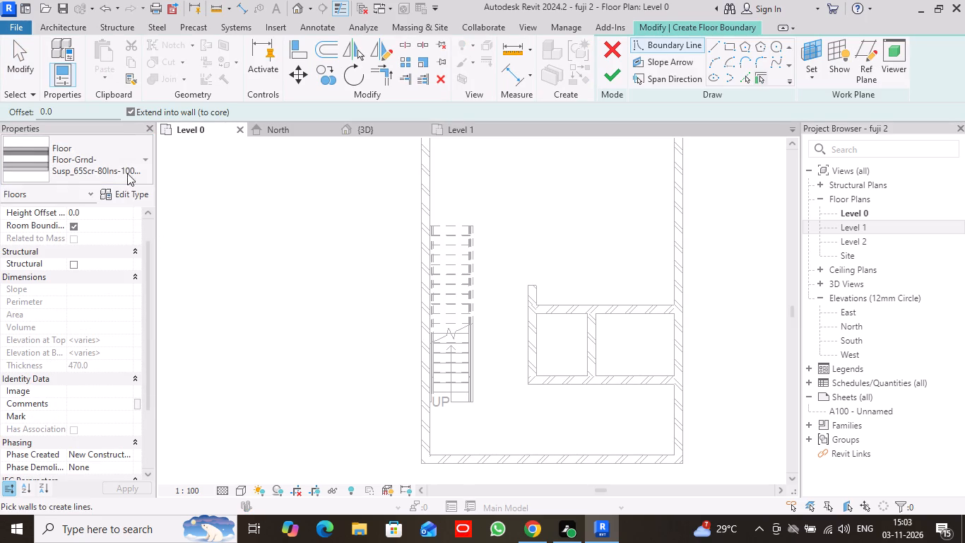
{"action": "left_click", "coordinate": [138, 154]}
{"action": "left_click", "coordinate": [219, 161]}
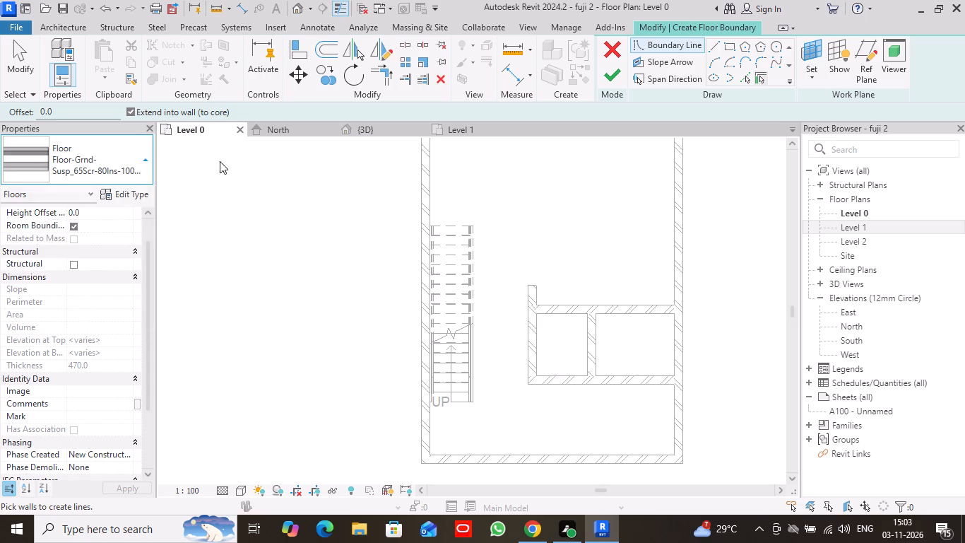
{"action": "left_click", "coordinate": [137, 194]}
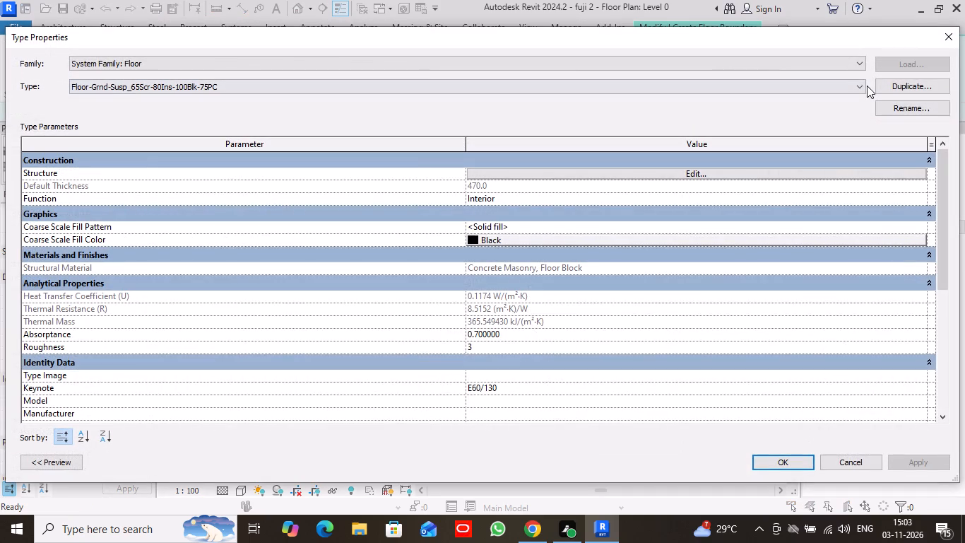
{"action": "left_click", "coordinate": [916, 86]}
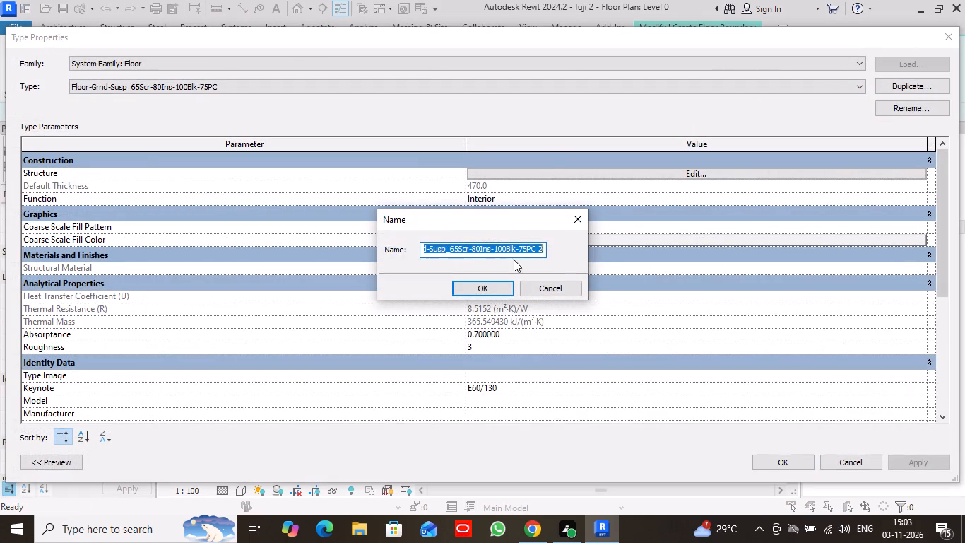
{"action": "key", "text": "BackSpace"}
{"action": "type", "text": "floor generic 150"}
{"action": "type", "text": "mm"}
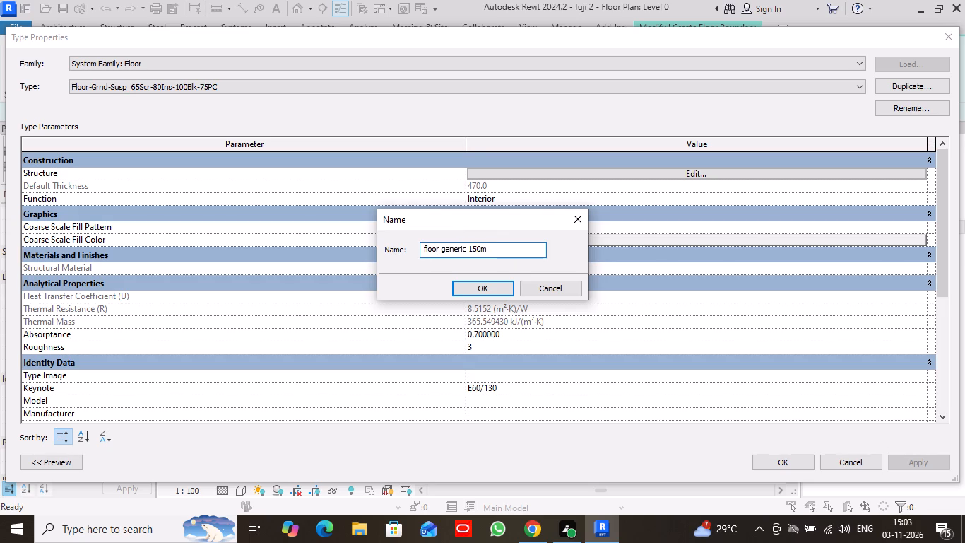
{"action": "key", "text": "Return"}
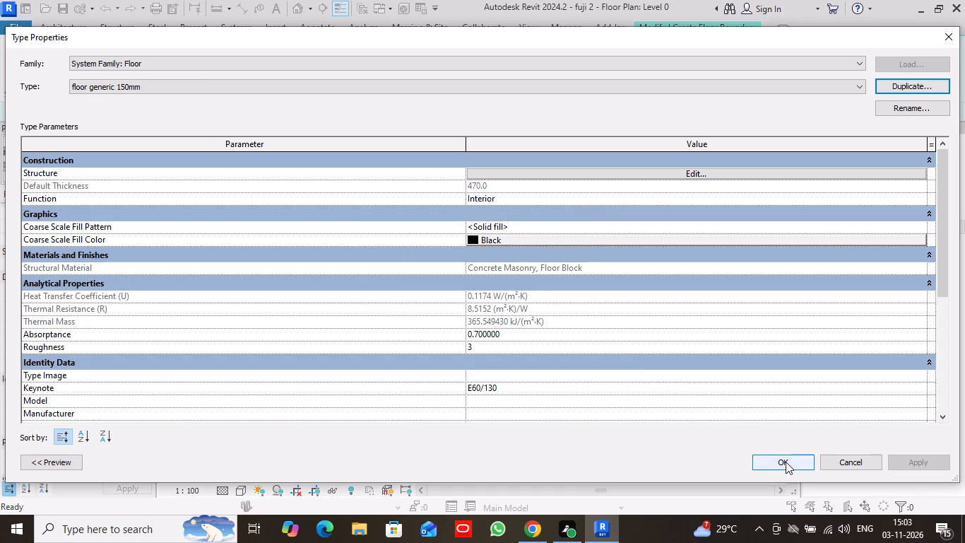
{"action": "left_click", "coordinate": [786, 462]}
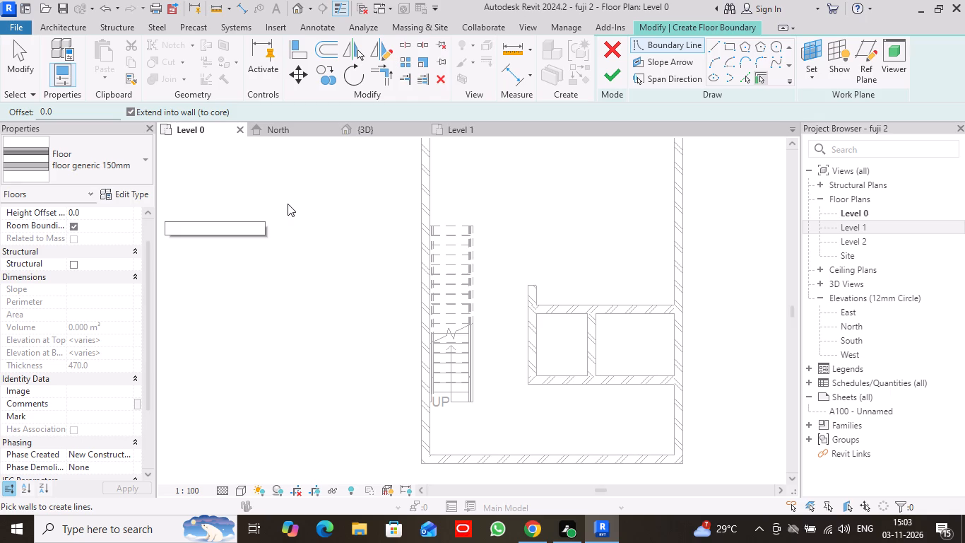
Create a rectangular floor about 6670 by 15970 mm on Level 0, aligned with the outer side walls and extending past the north and south walls.
{"action": "left_click", "coordinate": [148, 212]}
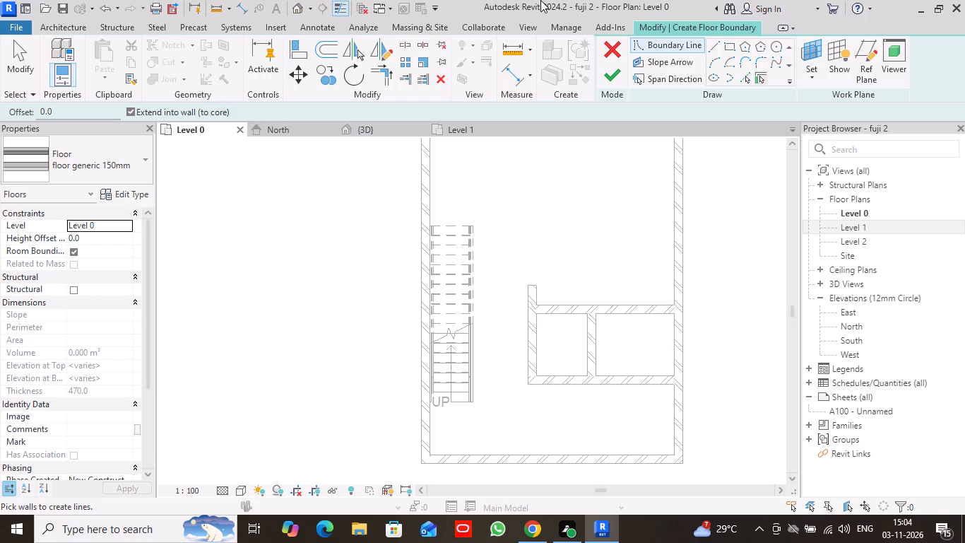
{"action": "scroll", "coordinate": [551, 192], "scroll_direction": "down", "scroll_amount": 7}
{"action": "left_click", "coordinate": [729, 48]}
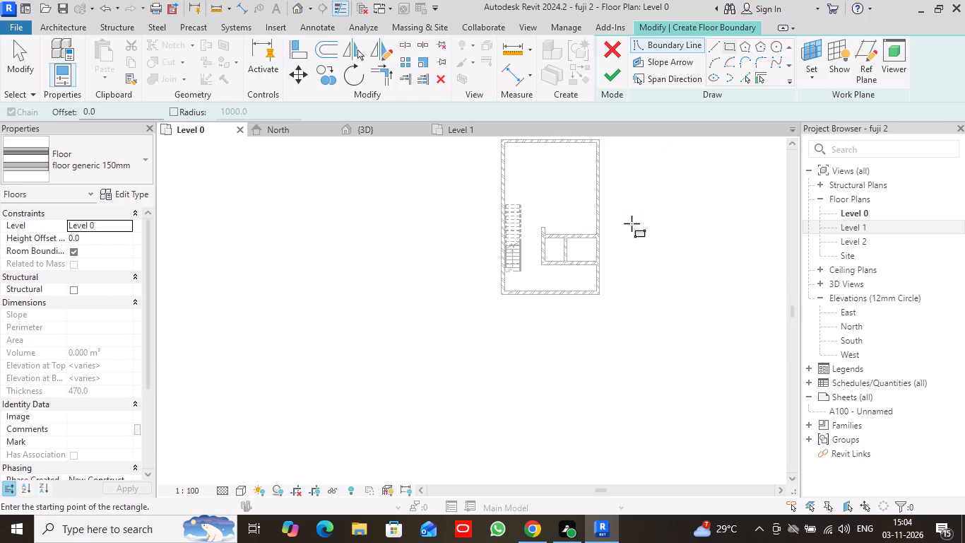
{"action": "middle_click_drag", "start_coordinate": [644, 204], "coordinate": [615, 285]}
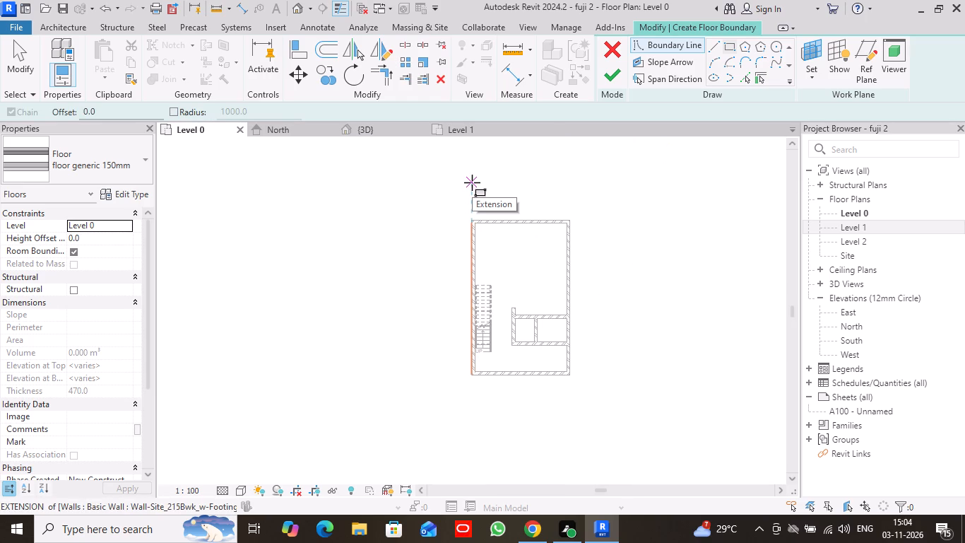
{"action": "left_click", "coordinate": [472, 182]}
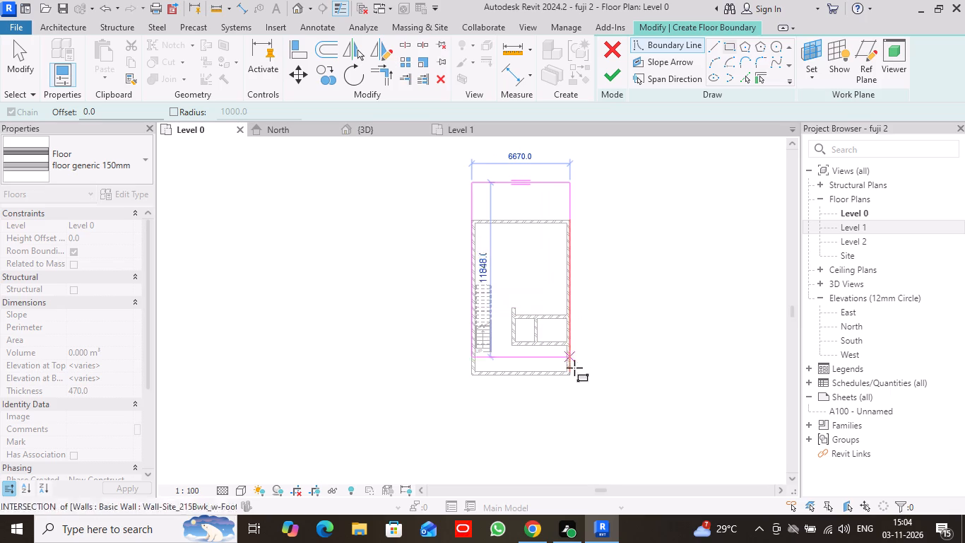
{"action": "left_click", "coordinate": [574, 418]}
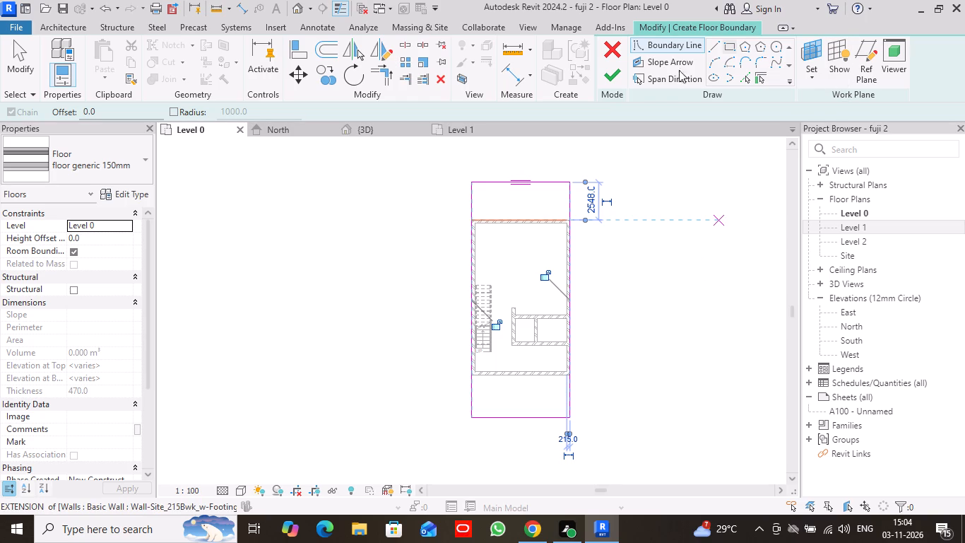
{"action": "left_click", "coordinate": [605, 71]}
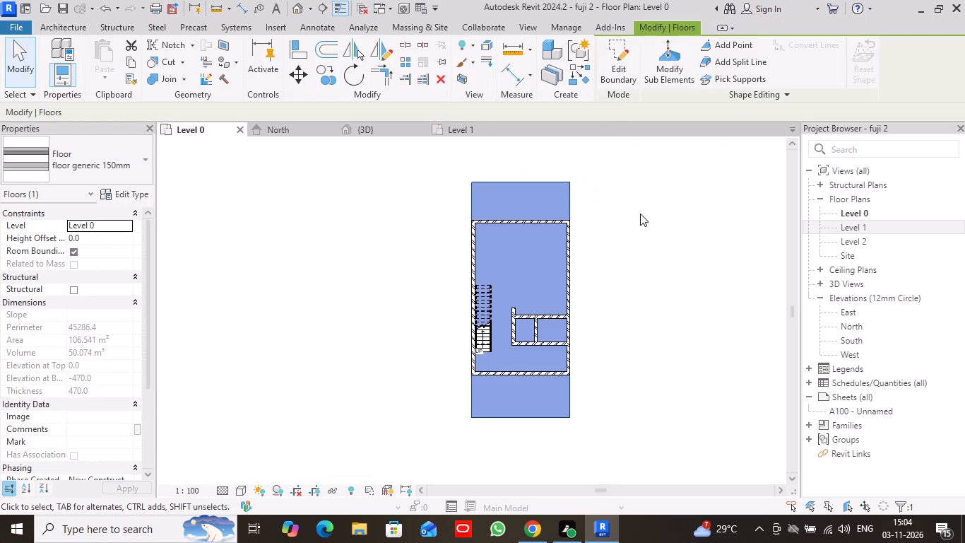
Start a floor boundary in the Level 1 plan with the floor generic 150mm type and pick the north wall as its first line.
{"action": "scroll", "coordinate": [619, 296], "scroll_direction": "up", "scroll_amount": 2}
{"action": "scroll", "coordinate": [624, 271], "scroll_direction": "down", "scroll_amount": 1}
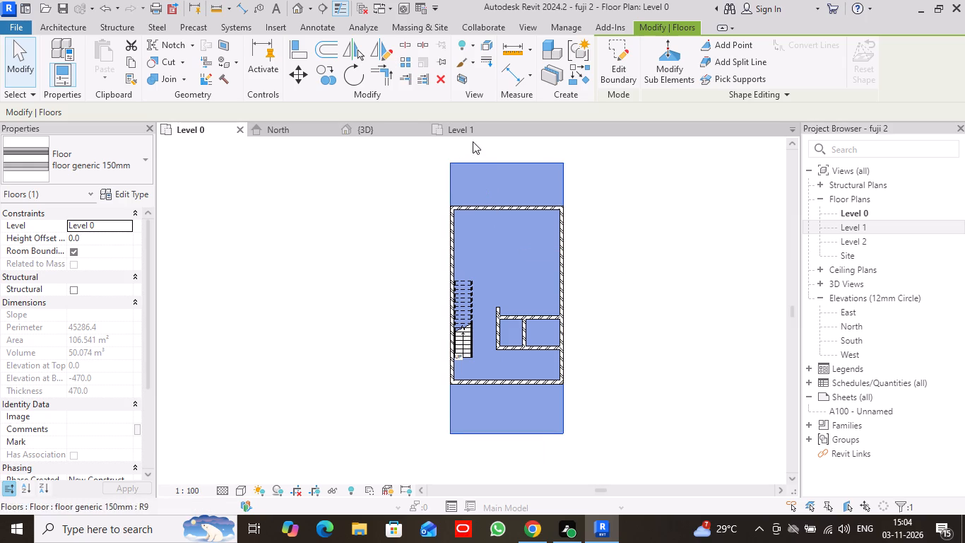
{"action": "left_click", "coordinate": [481, 126]}
{"action": "scroll", "coordinate": [690, 282], "scroll_direction": "down", "scroll_amount": 1}
{"action": "middle_click_drag", "start_coordinate": [686, 286], "coordinate": [670, 286]}
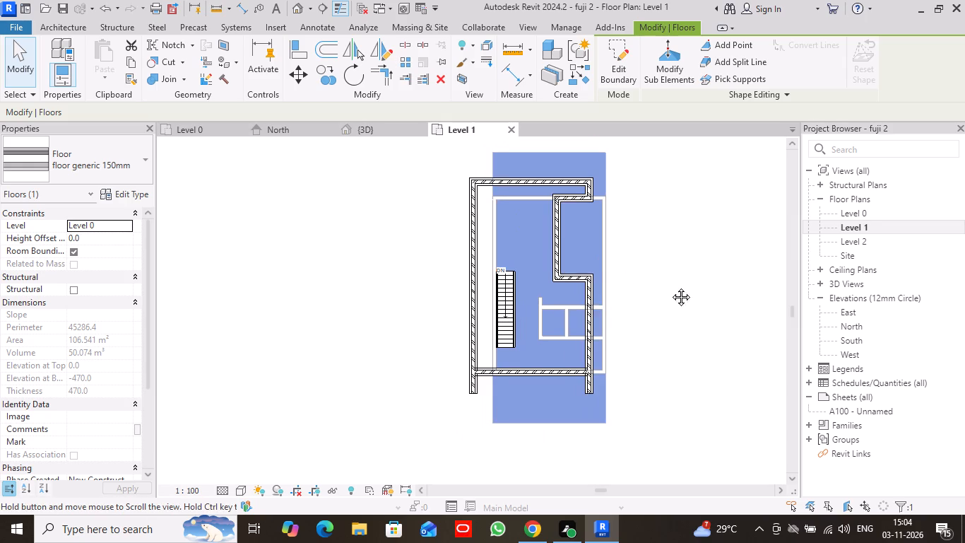
{"action": "middle_click_drag", "start_coordinate": [670, 286], "coordinate": [596, 286]}
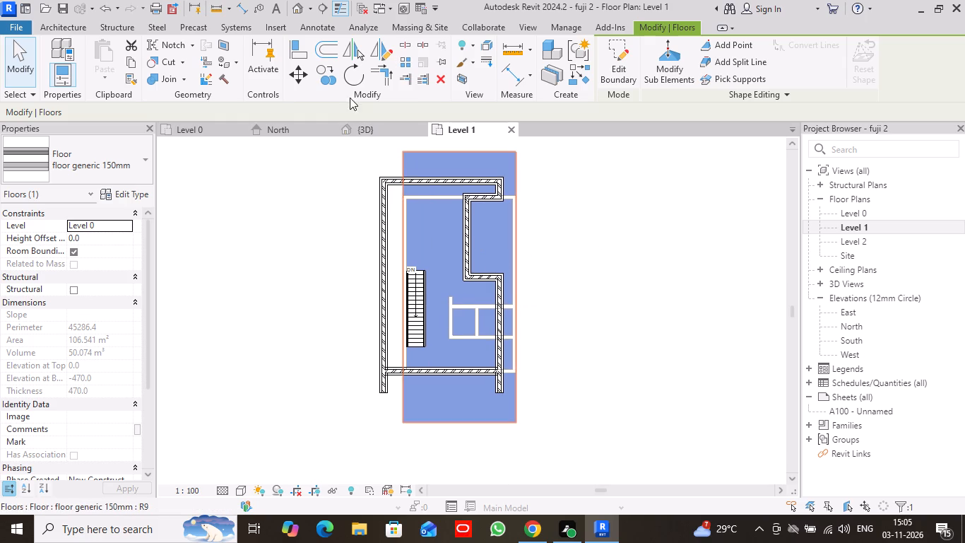
{"action": "left_click", "coordinate": [81, 24]}
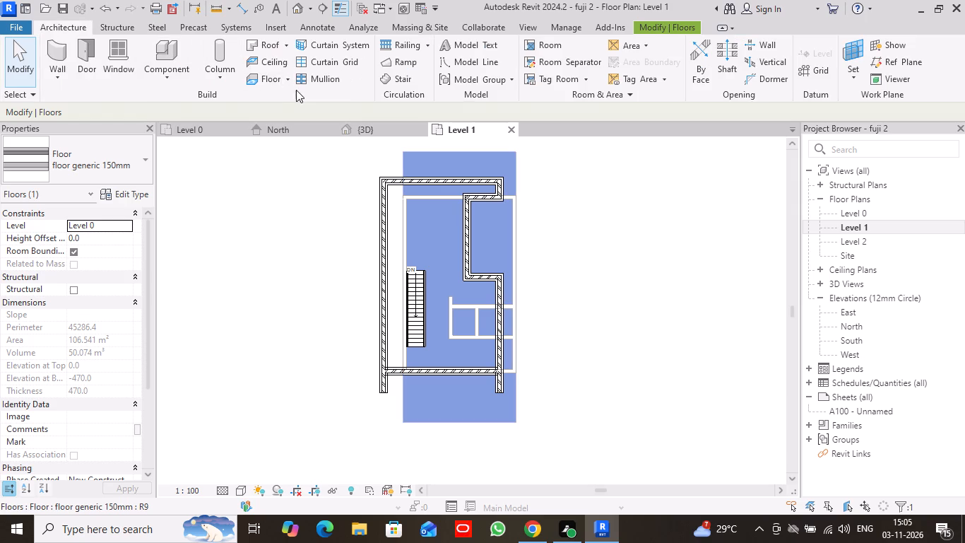
{"action": "double_click", "coordinate": [266, 83]}
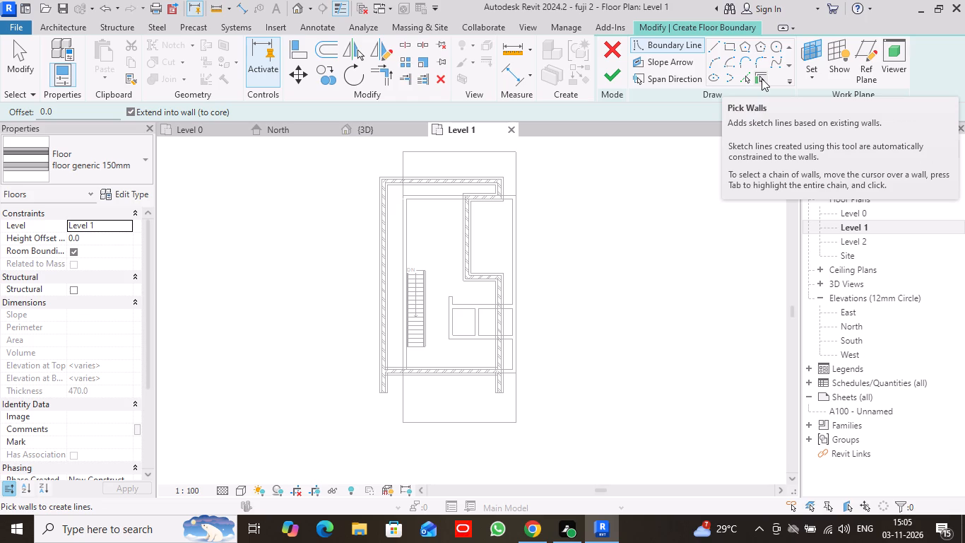
{"action": "left_click", "coordinate": [762, 78]}
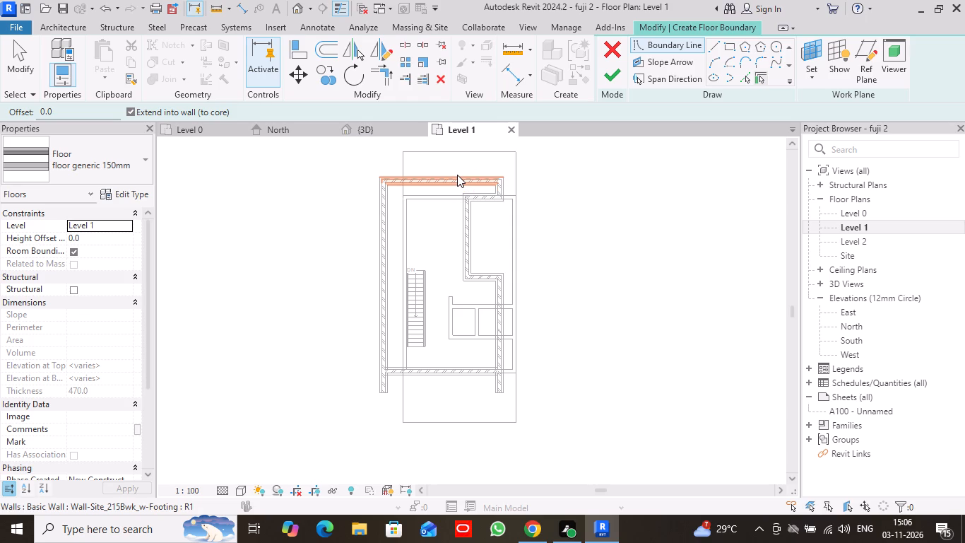
{"action": "scroll", "coordinate": [457, 177], "scroll_direction": "up", "scroll_amount": 2}
{"action": "scroll", "coordinate": [458, 177], "scroll_direction": "down", "scroll_amount": 1}
{"action": "scroll", "coordinate": [458, 177], "scroll_direction": "up", "scroll_amount": 4}
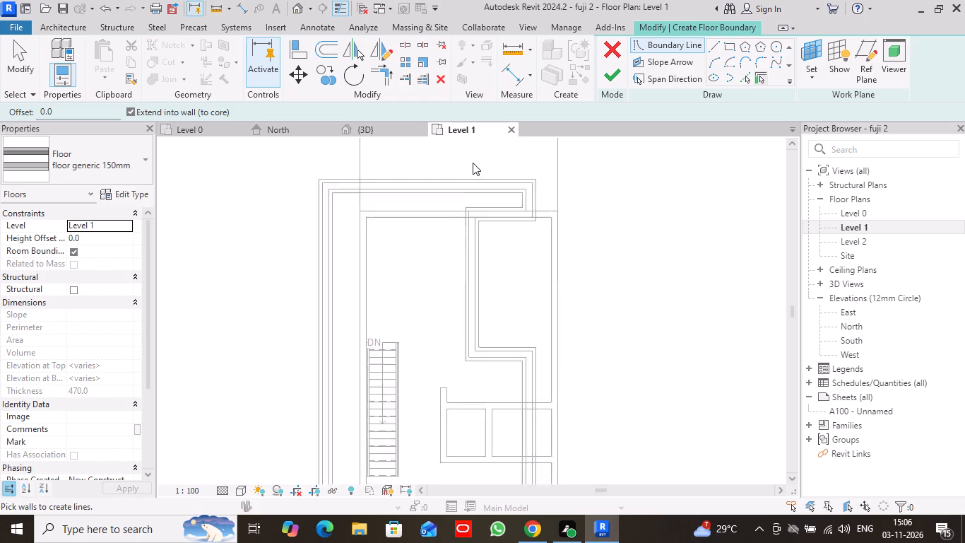
{"action": "scroll", "coordinate": [473, 163], "scroll_direction": "up", "scroll_amount": 1}
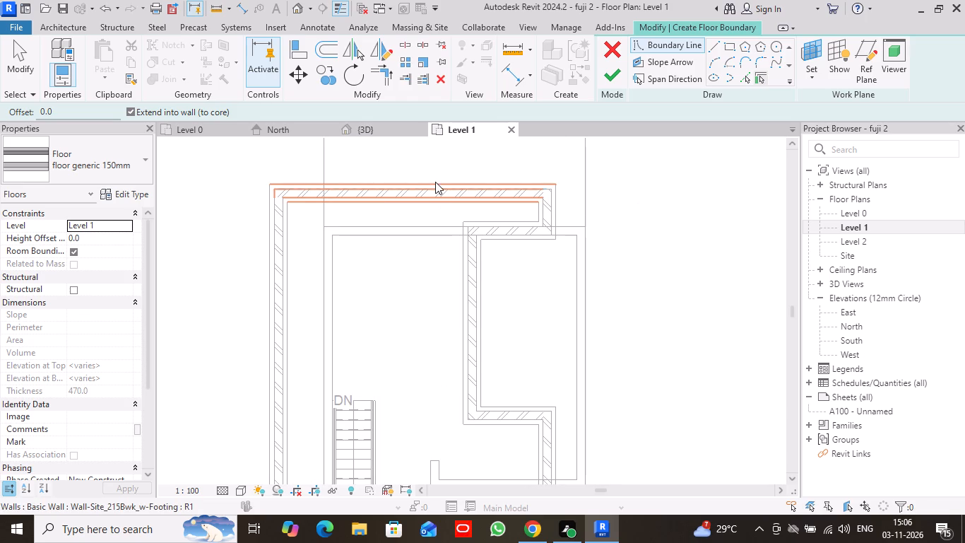
{"action": "left_click", "coordinate": [759, 76]}
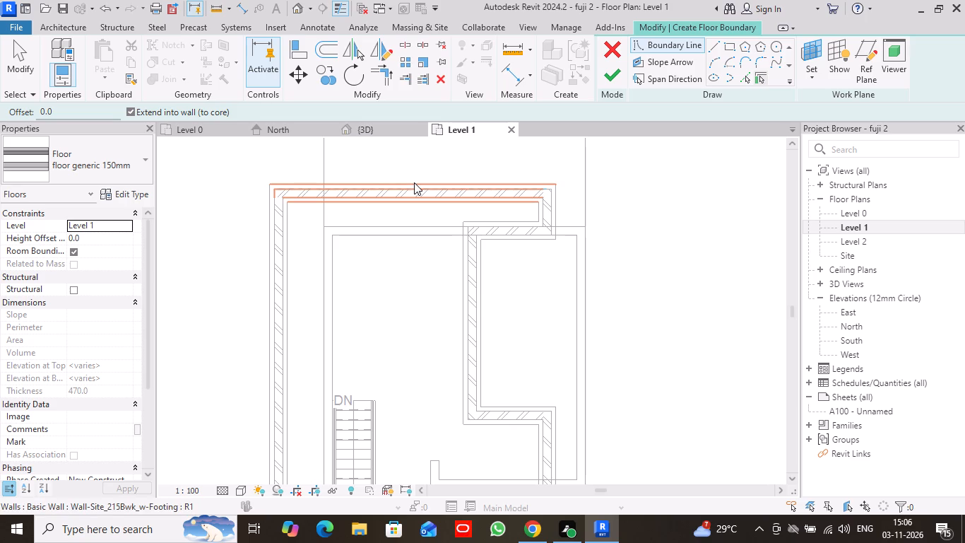
{"action": "left_click", "coordinate": [414, 182]}
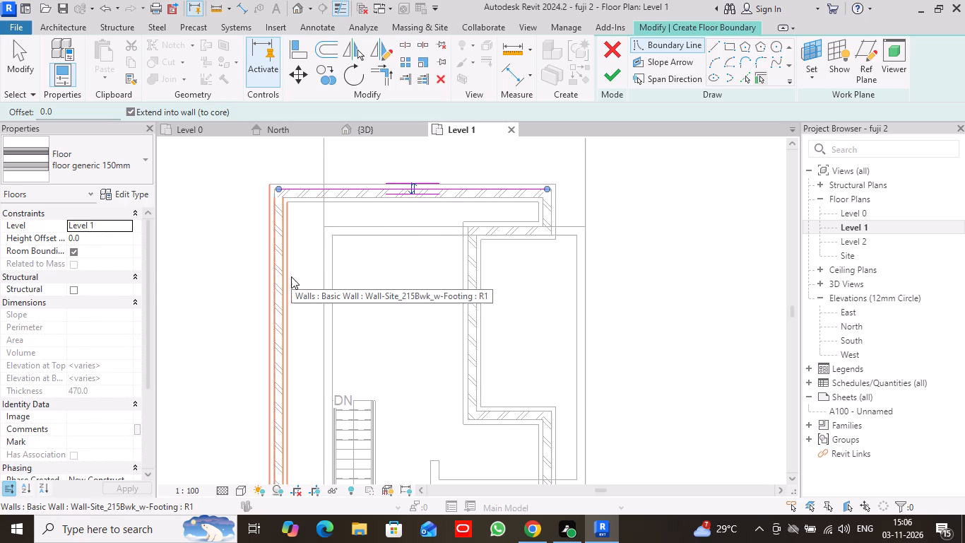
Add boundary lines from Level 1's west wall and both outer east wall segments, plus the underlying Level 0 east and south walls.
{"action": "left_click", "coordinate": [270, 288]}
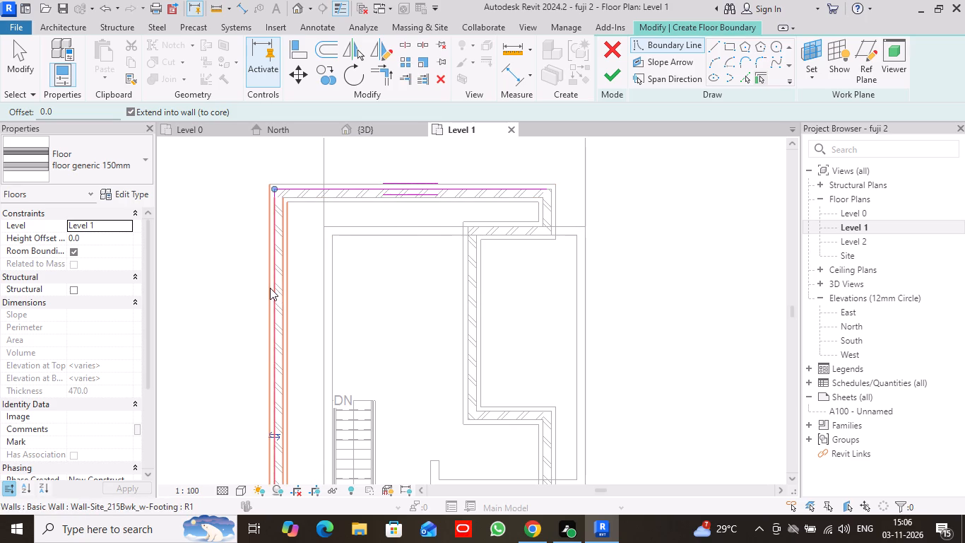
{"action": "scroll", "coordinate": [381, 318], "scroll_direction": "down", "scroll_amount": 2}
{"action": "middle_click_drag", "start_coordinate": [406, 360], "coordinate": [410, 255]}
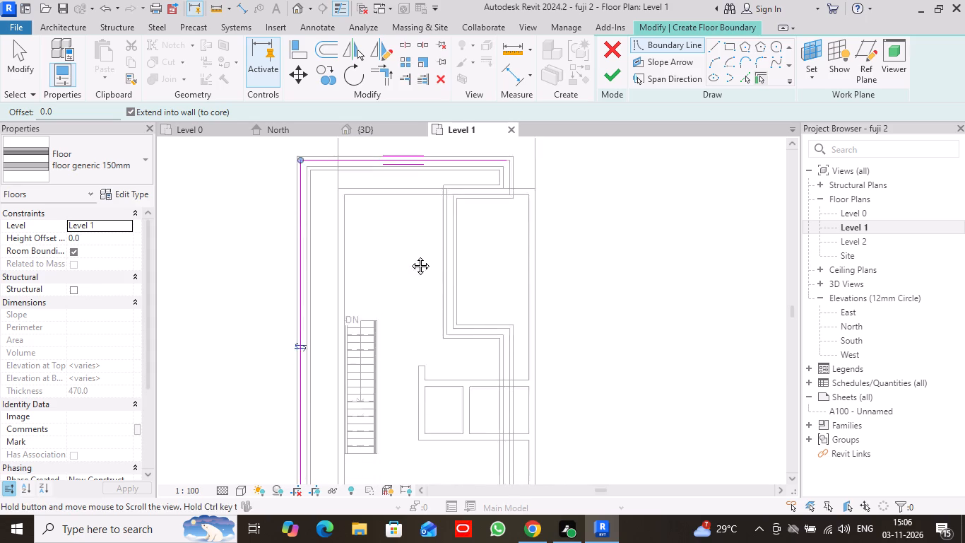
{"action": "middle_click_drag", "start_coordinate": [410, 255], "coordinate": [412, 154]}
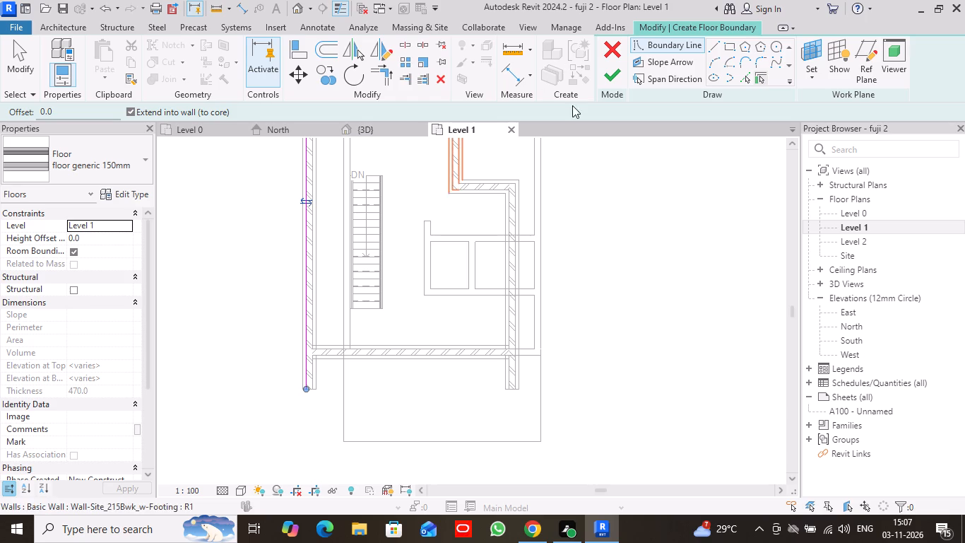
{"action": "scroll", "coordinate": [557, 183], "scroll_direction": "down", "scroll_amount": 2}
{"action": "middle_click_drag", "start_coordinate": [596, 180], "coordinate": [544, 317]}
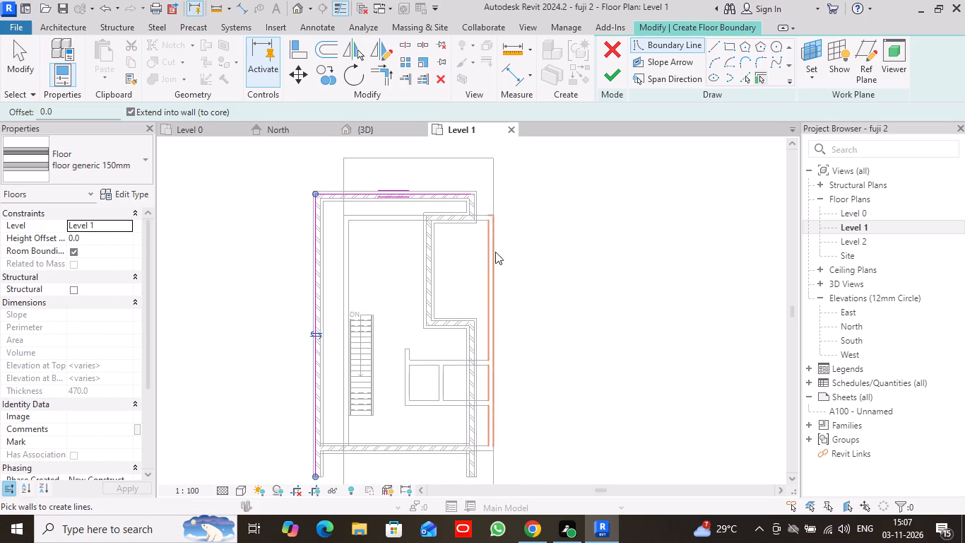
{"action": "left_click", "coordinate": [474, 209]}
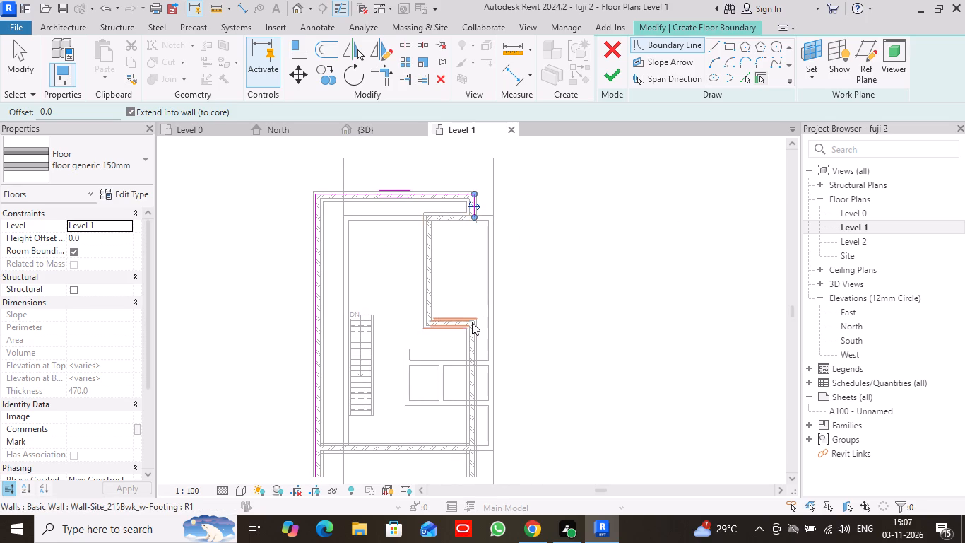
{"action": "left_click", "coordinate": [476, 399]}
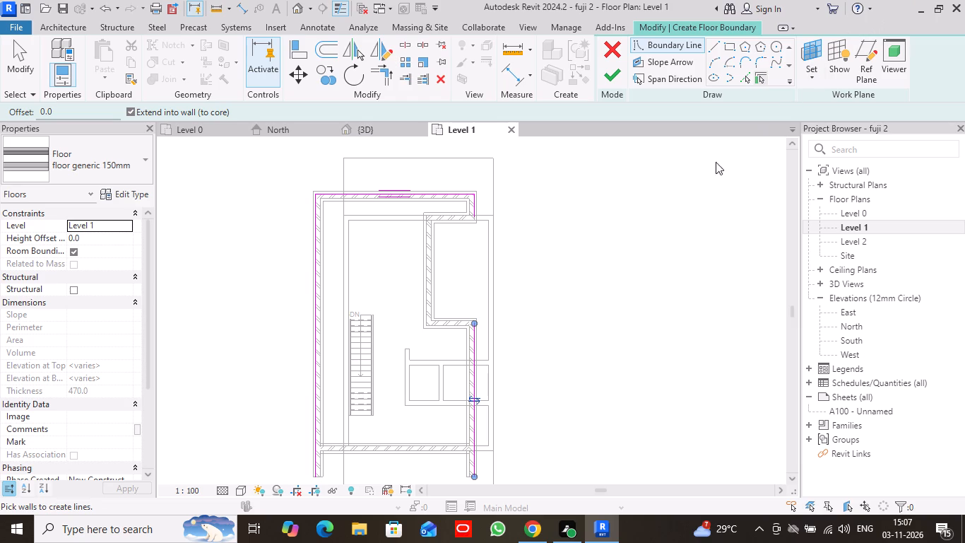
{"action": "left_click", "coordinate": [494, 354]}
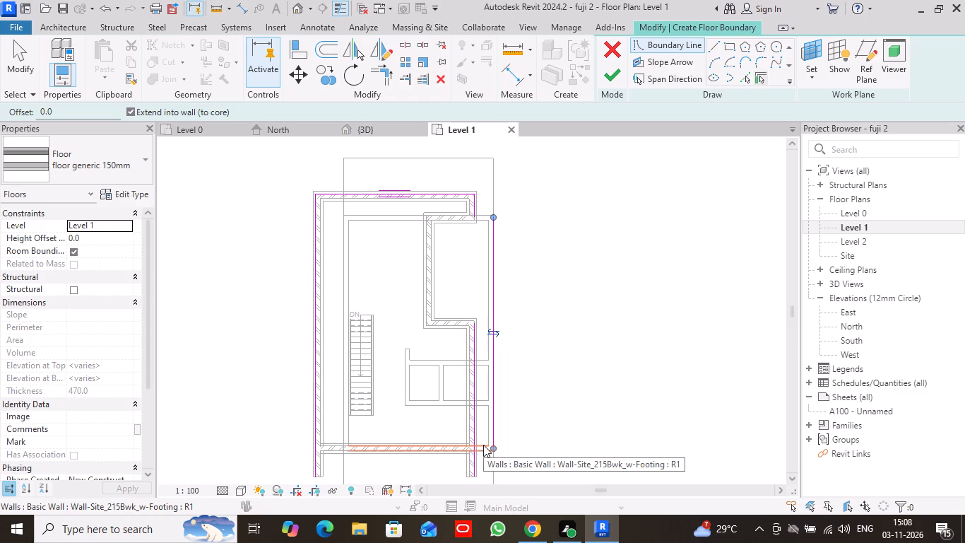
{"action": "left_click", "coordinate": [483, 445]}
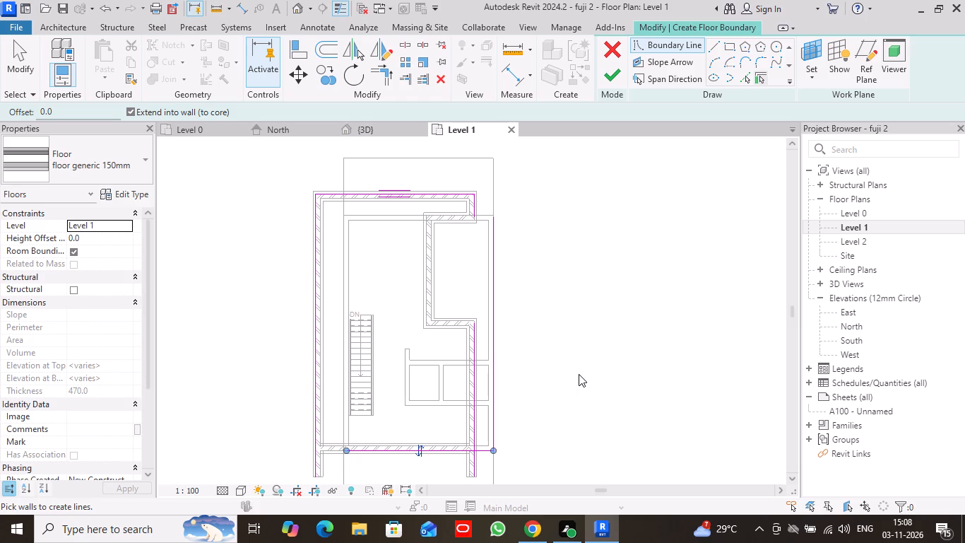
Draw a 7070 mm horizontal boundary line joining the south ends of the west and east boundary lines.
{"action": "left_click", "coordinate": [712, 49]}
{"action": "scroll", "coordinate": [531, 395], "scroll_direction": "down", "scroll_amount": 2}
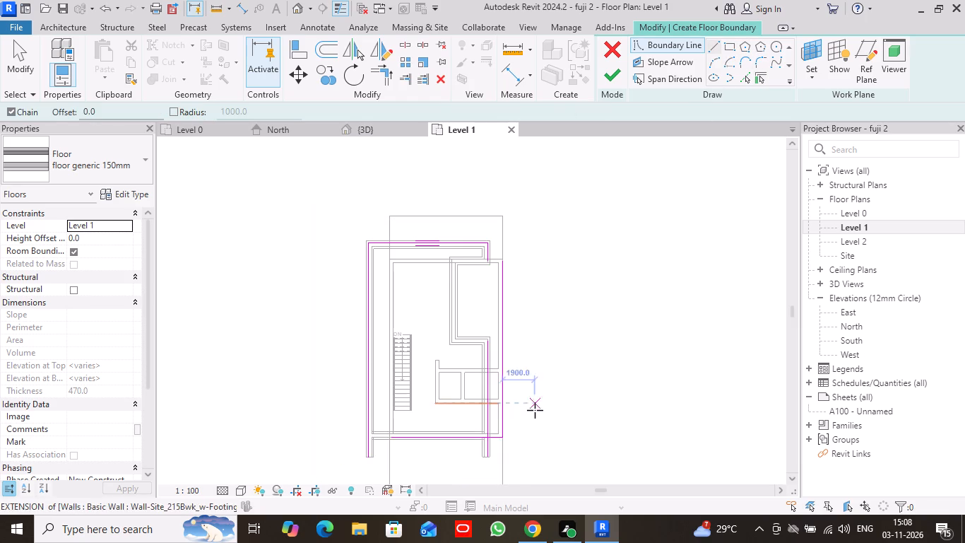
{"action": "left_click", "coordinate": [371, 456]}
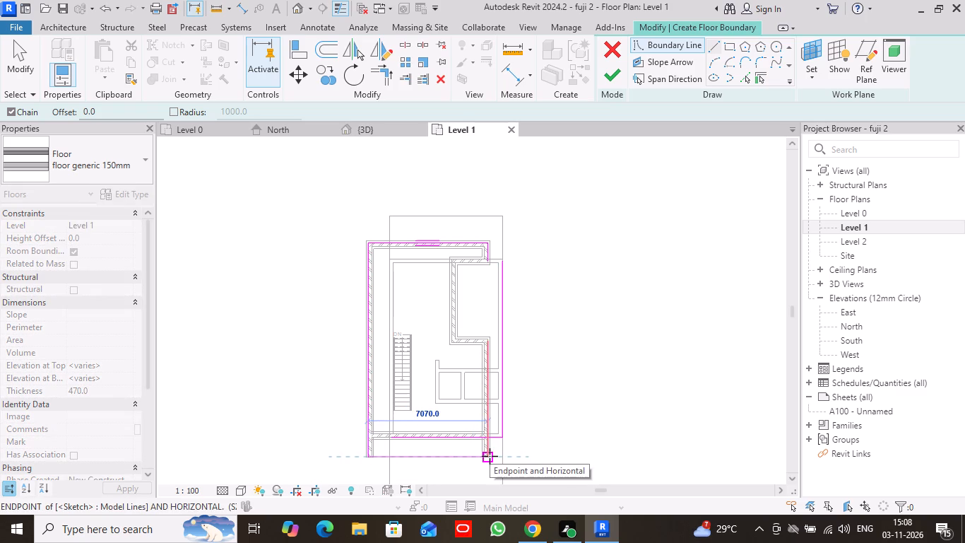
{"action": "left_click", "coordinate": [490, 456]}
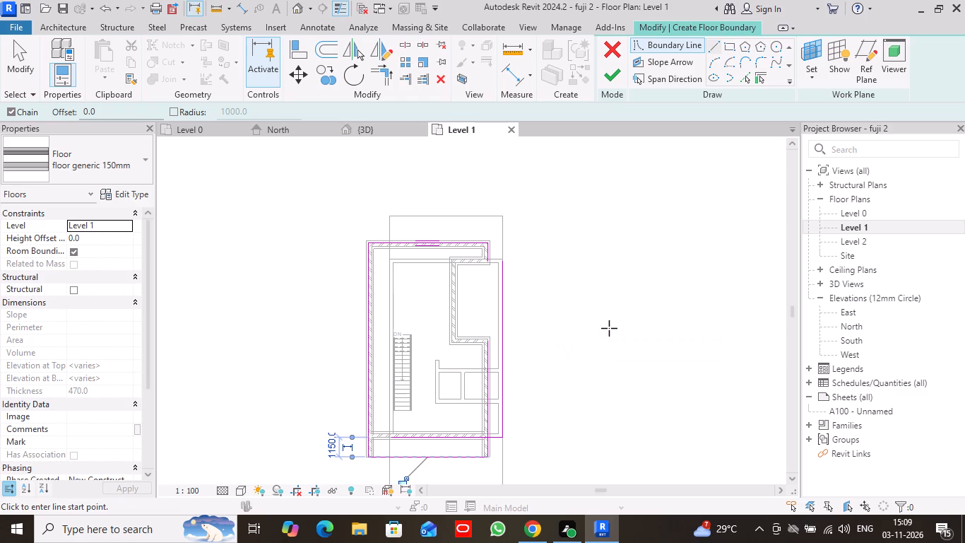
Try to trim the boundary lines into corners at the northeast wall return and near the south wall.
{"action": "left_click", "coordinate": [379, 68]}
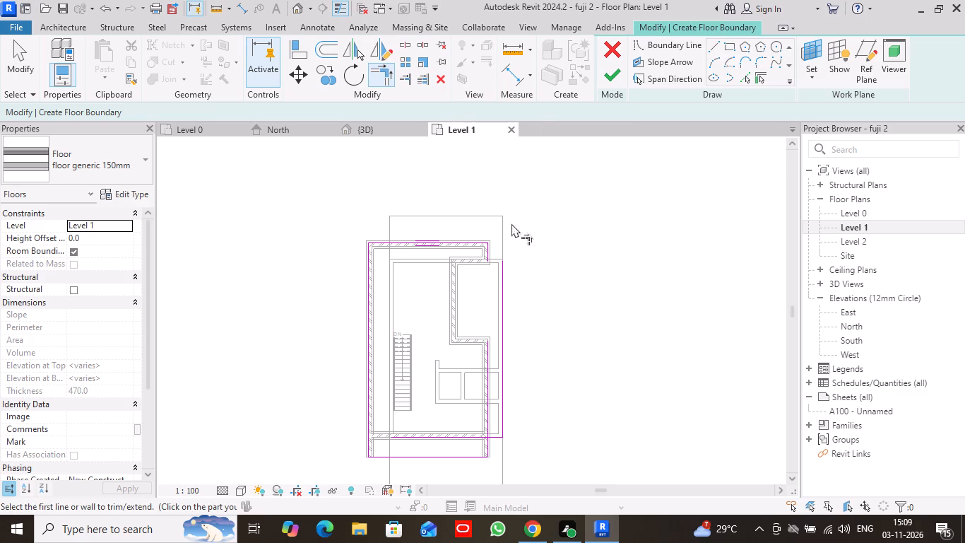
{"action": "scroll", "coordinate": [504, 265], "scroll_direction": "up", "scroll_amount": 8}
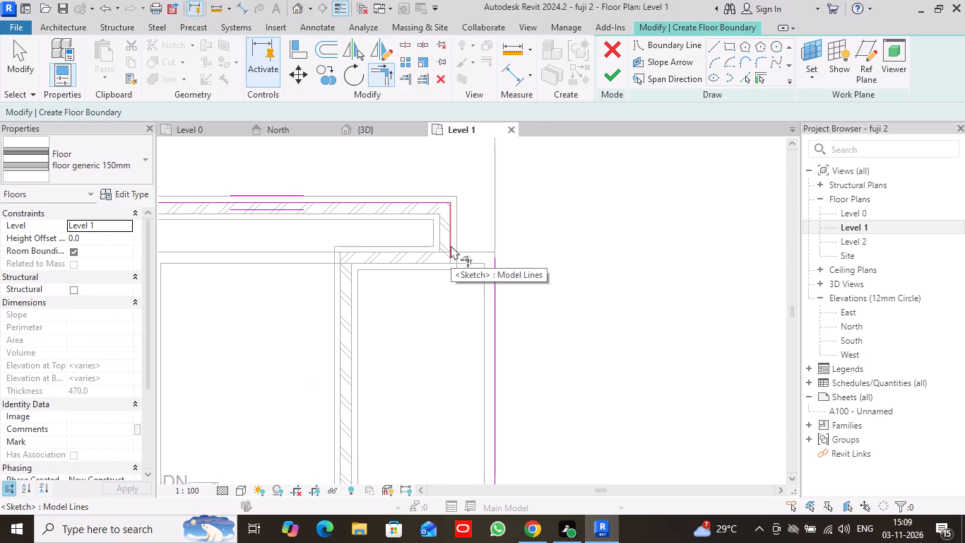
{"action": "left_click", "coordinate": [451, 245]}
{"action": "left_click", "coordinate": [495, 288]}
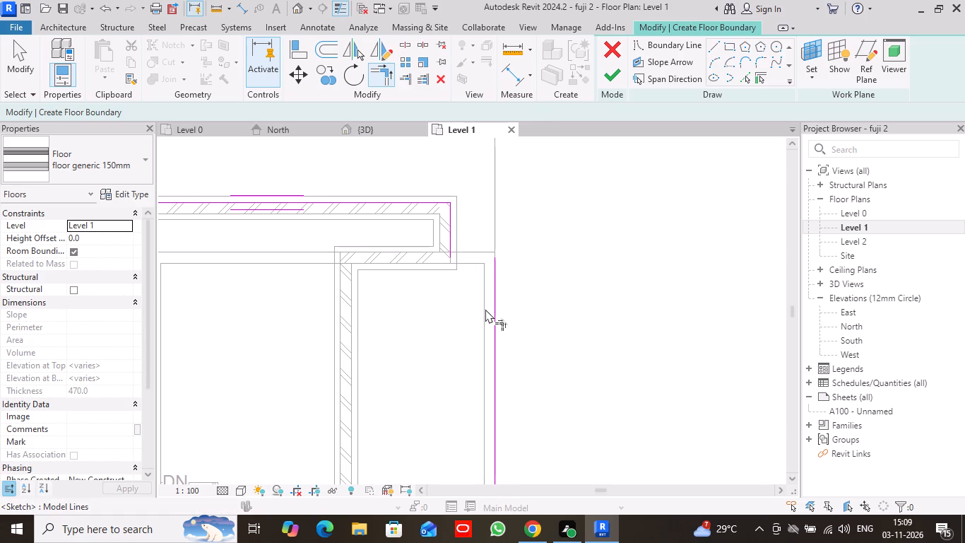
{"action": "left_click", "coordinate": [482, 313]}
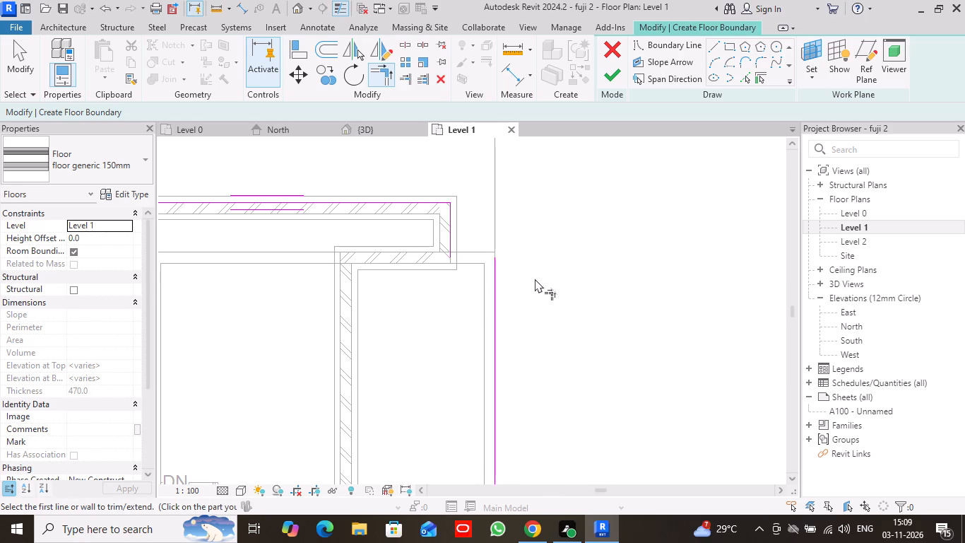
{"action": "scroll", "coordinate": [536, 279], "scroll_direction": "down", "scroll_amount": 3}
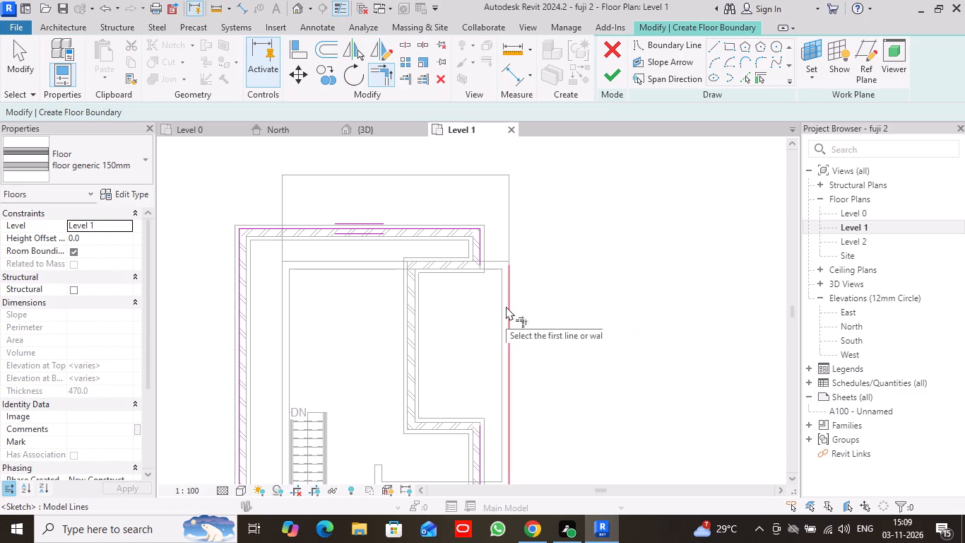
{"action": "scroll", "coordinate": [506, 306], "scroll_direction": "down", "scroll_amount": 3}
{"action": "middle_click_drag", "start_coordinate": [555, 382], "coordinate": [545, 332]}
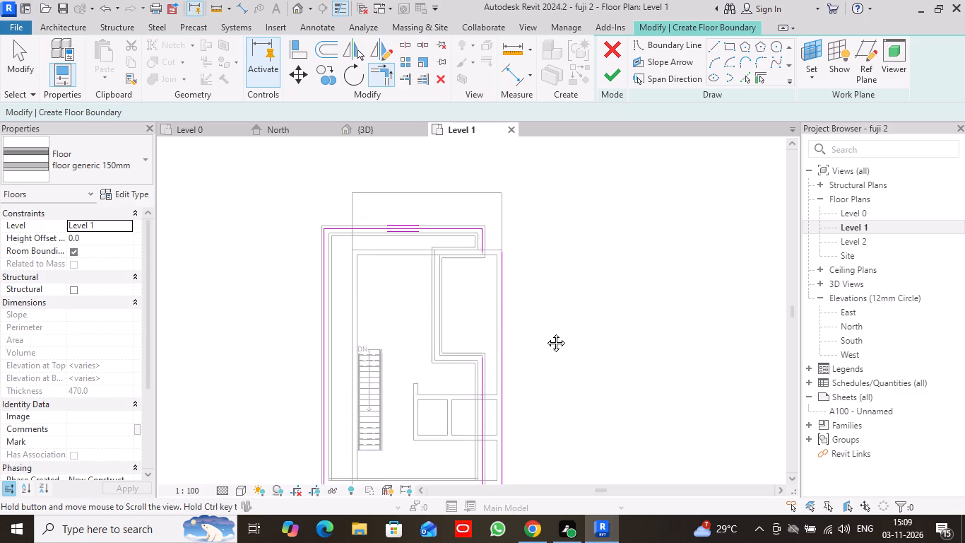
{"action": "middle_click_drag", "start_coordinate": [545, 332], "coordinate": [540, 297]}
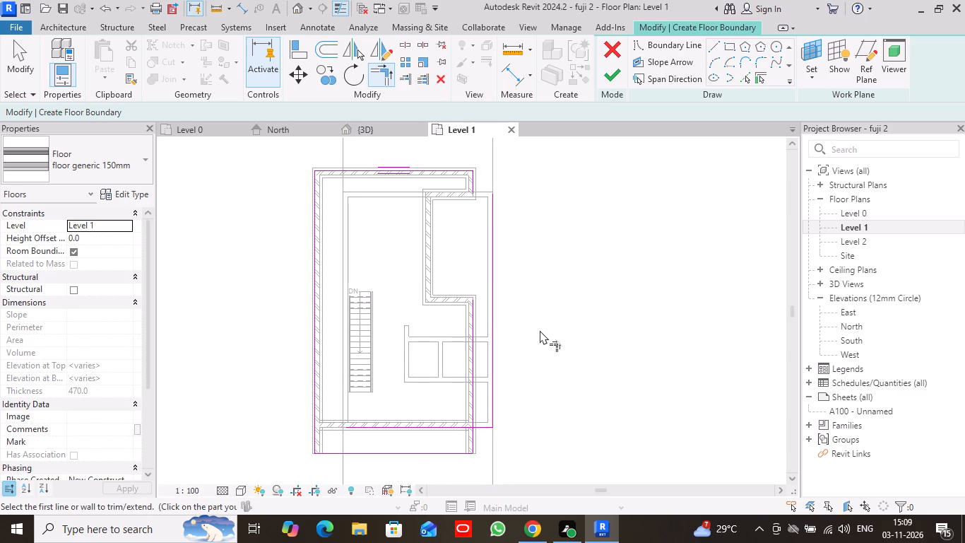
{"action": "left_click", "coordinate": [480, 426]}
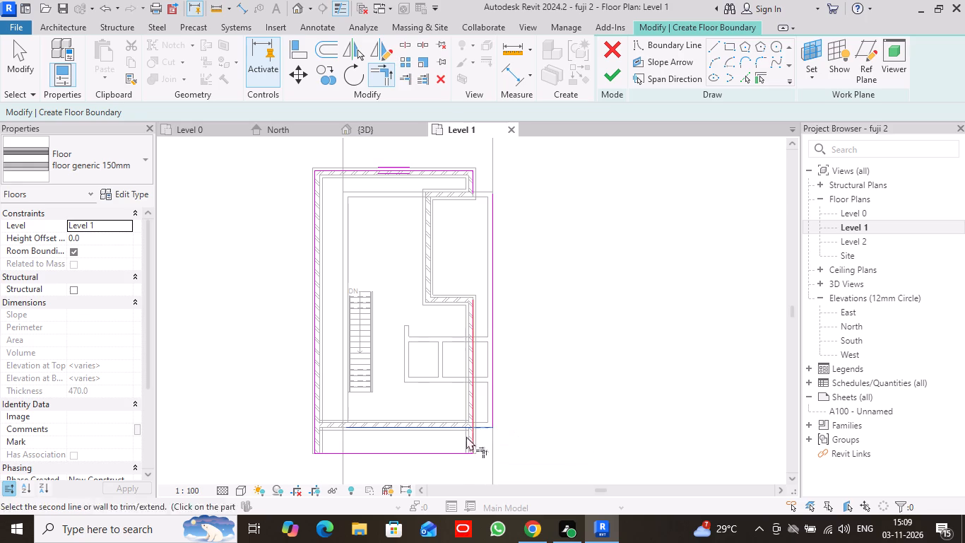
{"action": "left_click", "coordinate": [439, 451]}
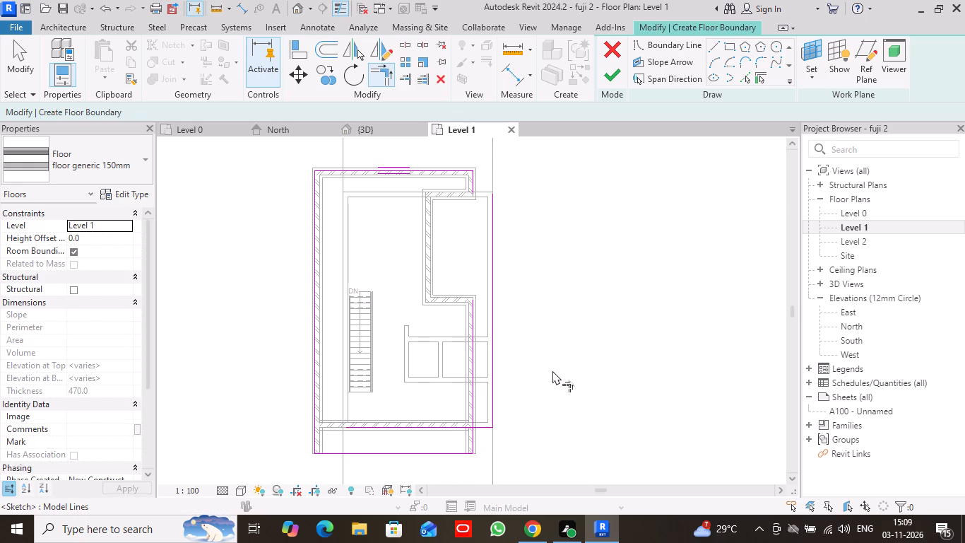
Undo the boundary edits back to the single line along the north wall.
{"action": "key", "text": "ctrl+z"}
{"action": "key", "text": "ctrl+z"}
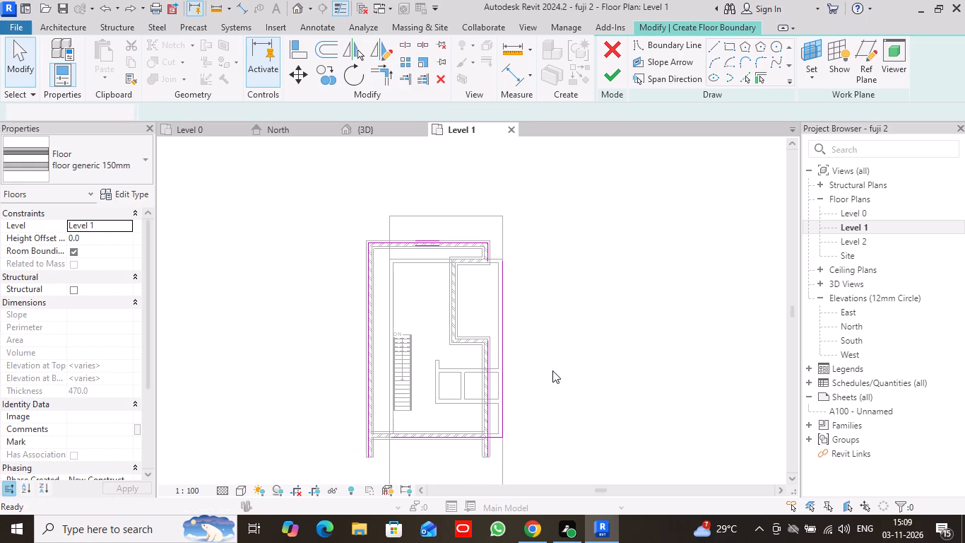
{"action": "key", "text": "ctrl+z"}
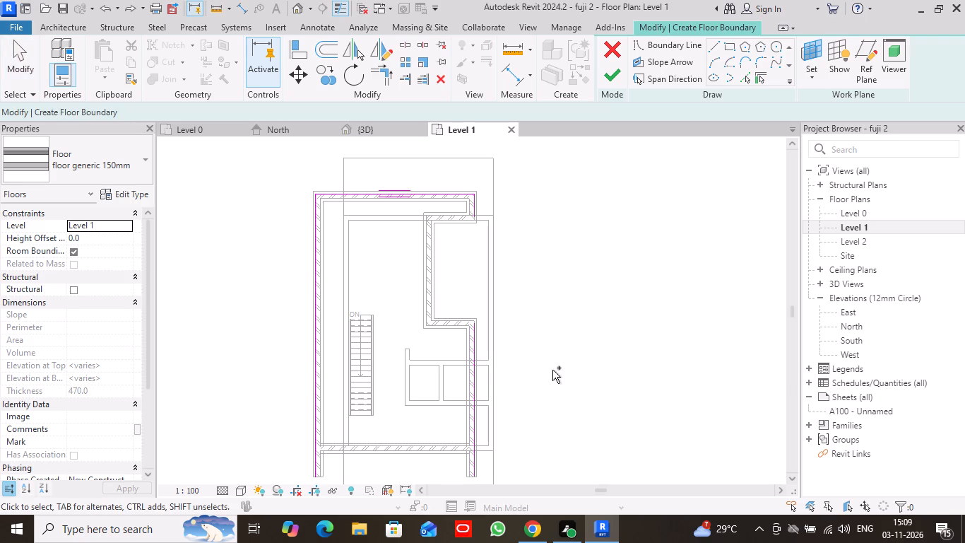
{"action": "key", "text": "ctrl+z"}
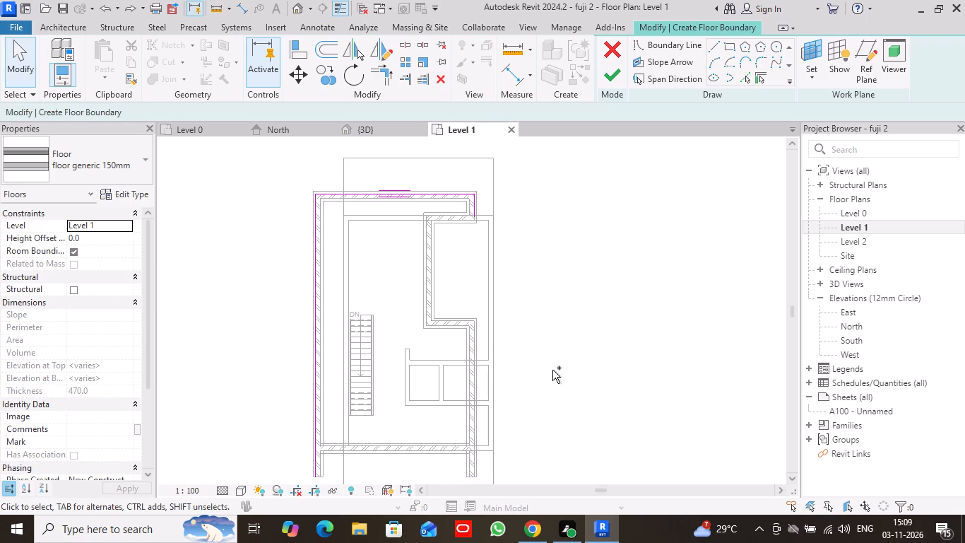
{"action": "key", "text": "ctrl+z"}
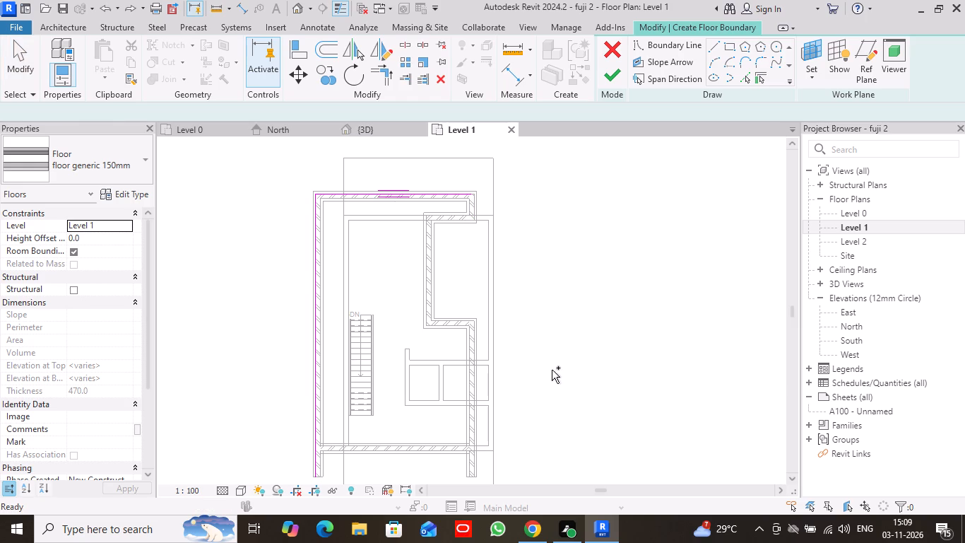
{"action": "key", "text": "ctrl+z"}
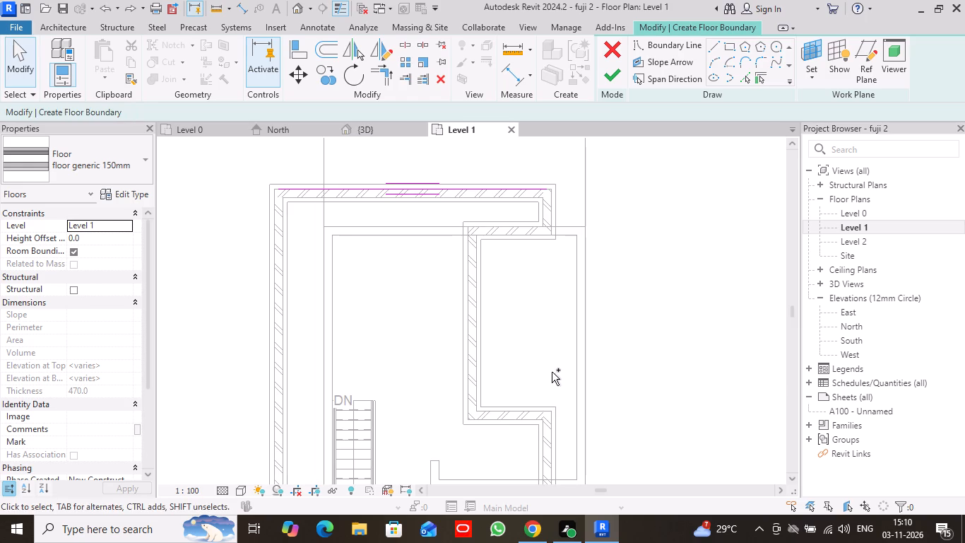
Undo the remaining floor boundary line along the north wall.
{"action": "key", "text": "ctrl+z"}
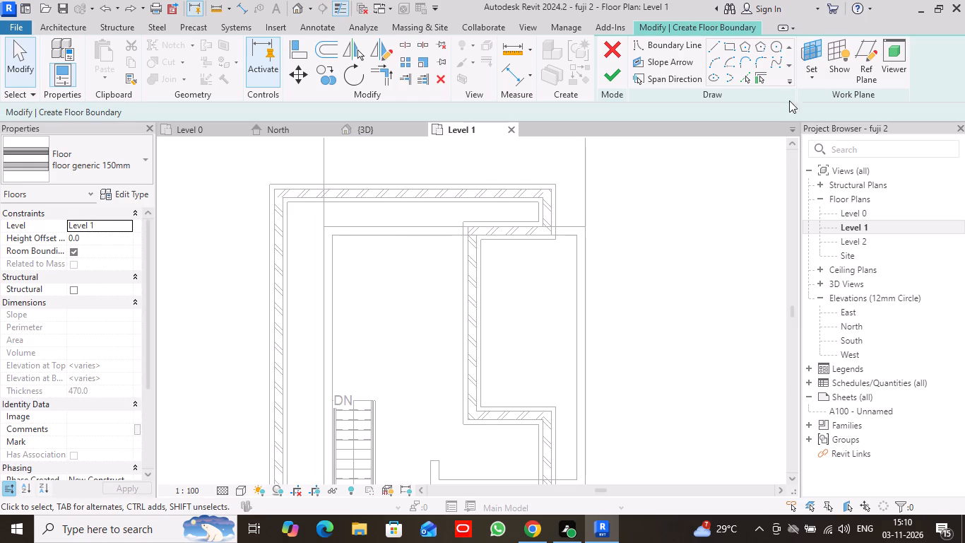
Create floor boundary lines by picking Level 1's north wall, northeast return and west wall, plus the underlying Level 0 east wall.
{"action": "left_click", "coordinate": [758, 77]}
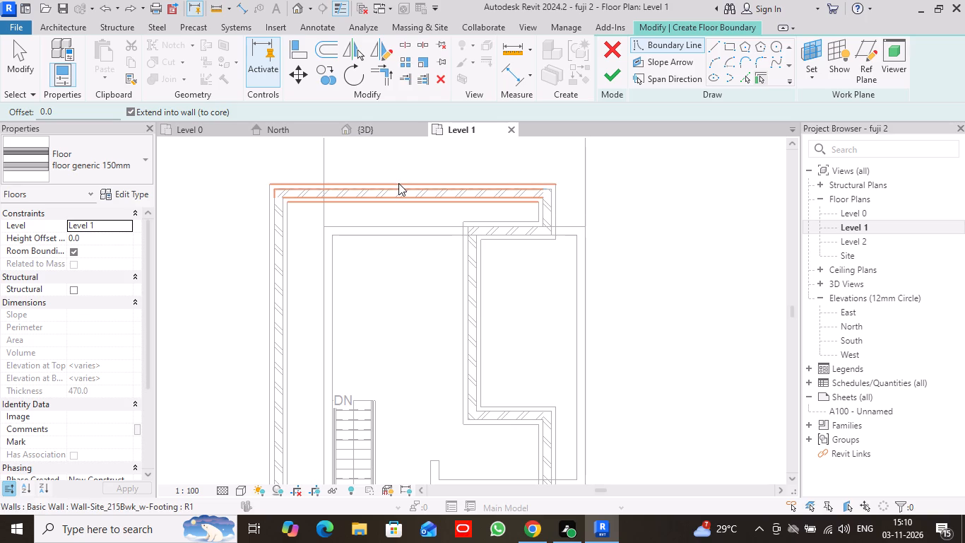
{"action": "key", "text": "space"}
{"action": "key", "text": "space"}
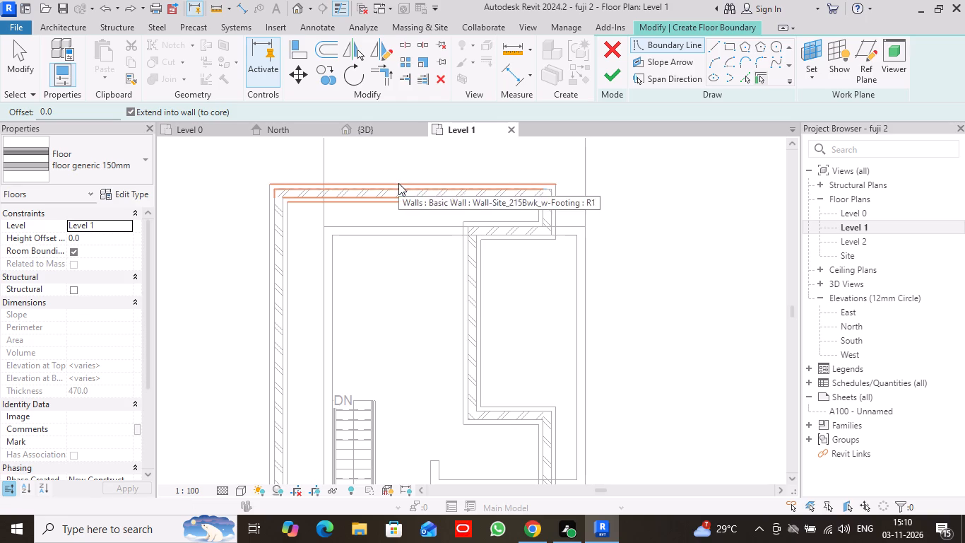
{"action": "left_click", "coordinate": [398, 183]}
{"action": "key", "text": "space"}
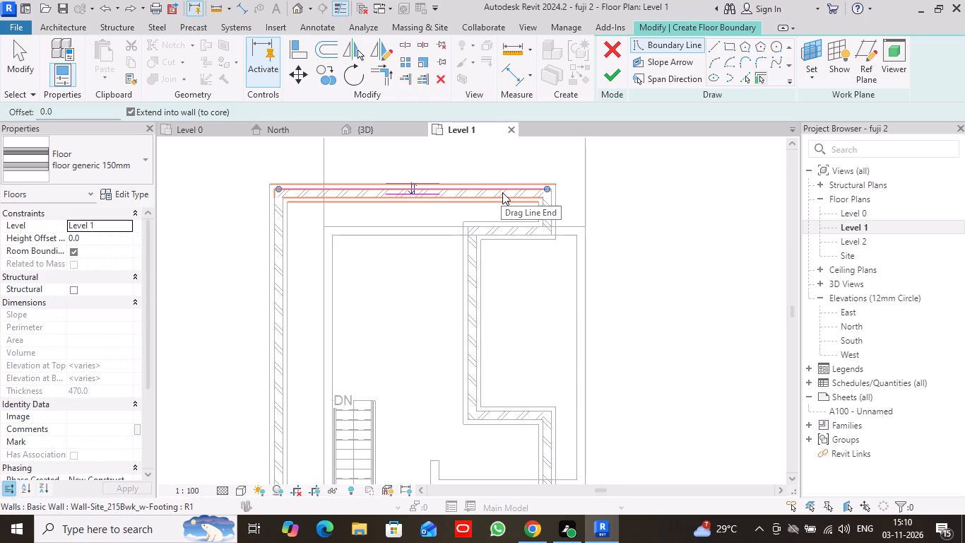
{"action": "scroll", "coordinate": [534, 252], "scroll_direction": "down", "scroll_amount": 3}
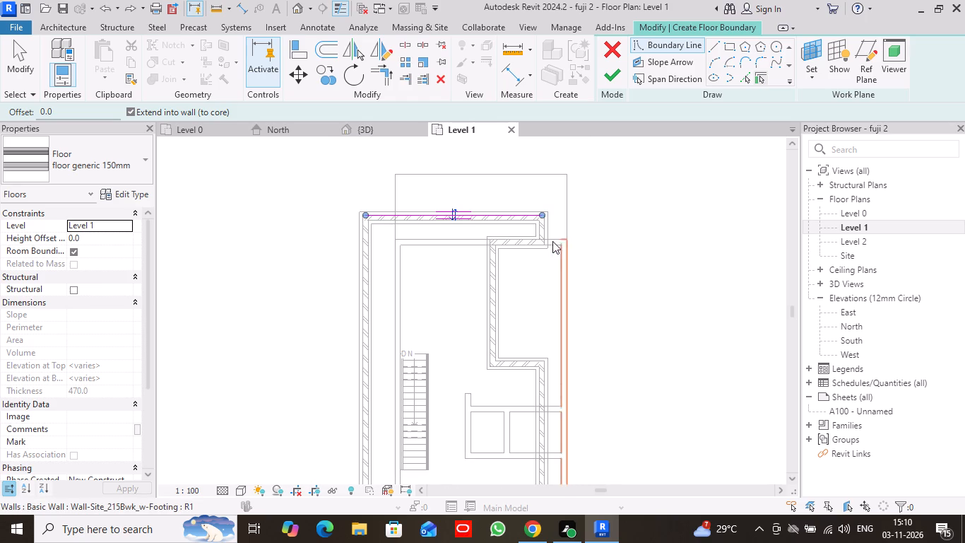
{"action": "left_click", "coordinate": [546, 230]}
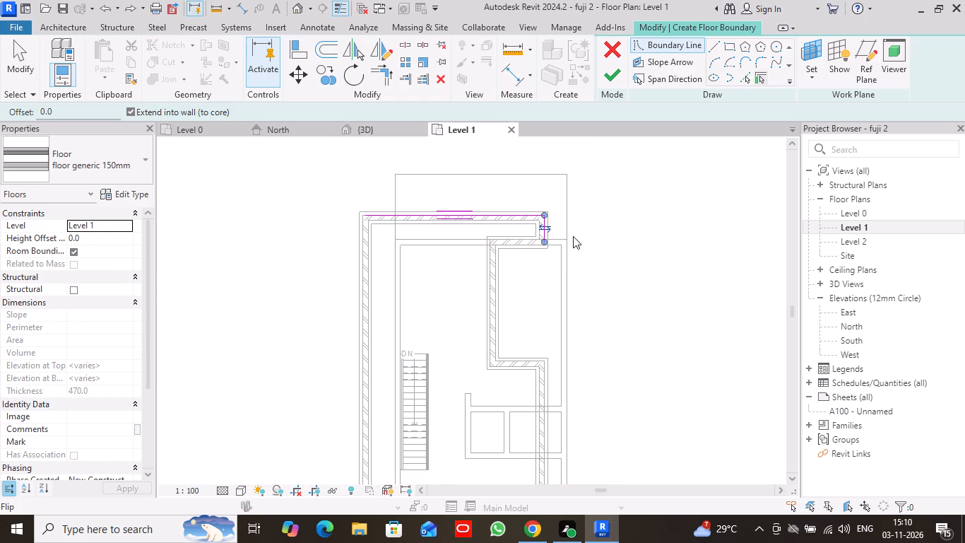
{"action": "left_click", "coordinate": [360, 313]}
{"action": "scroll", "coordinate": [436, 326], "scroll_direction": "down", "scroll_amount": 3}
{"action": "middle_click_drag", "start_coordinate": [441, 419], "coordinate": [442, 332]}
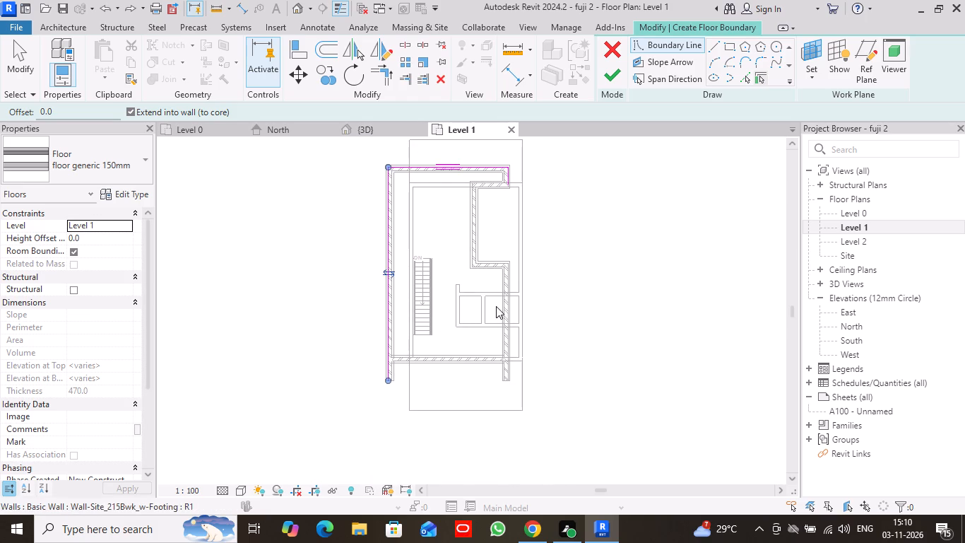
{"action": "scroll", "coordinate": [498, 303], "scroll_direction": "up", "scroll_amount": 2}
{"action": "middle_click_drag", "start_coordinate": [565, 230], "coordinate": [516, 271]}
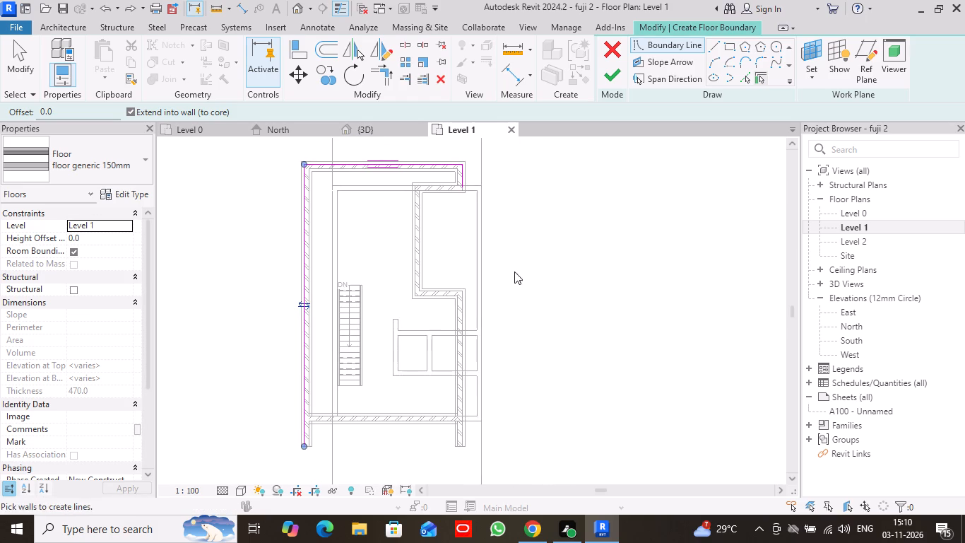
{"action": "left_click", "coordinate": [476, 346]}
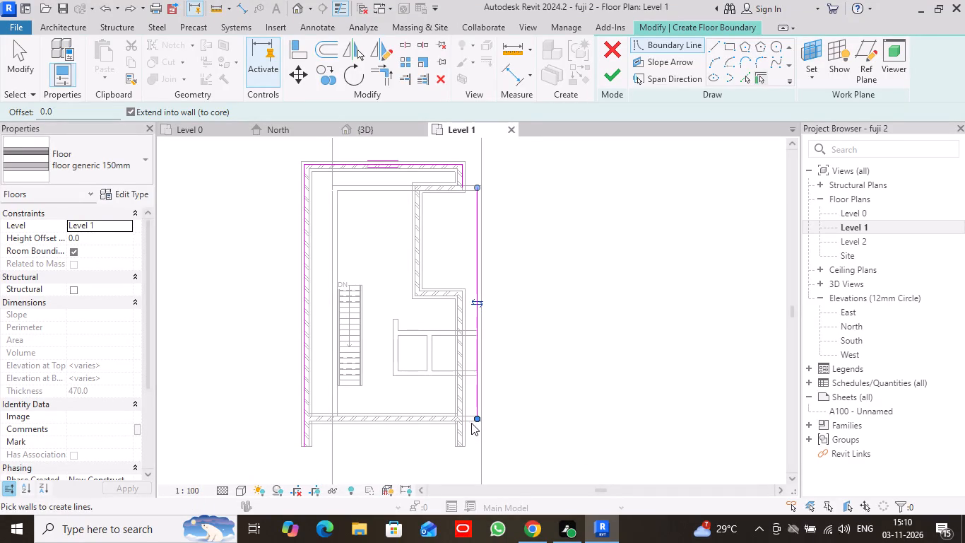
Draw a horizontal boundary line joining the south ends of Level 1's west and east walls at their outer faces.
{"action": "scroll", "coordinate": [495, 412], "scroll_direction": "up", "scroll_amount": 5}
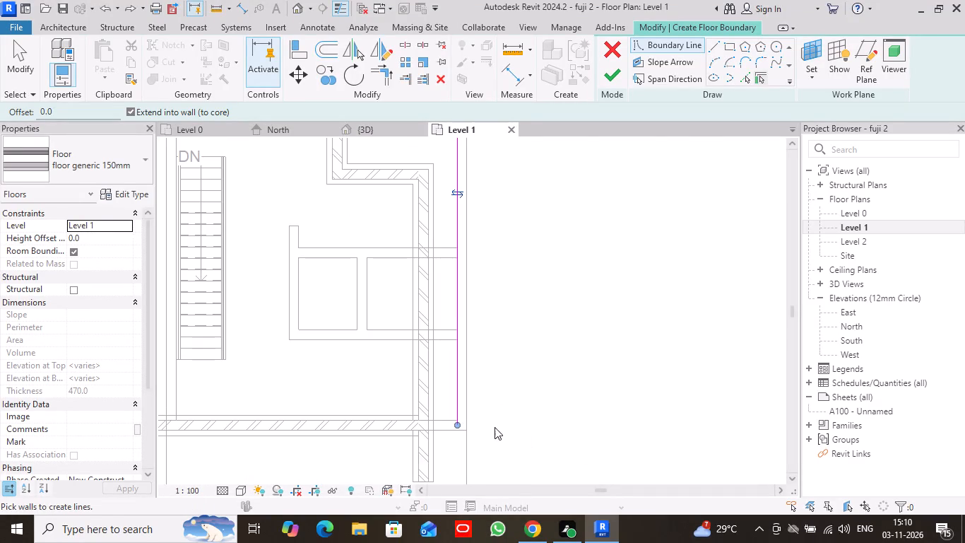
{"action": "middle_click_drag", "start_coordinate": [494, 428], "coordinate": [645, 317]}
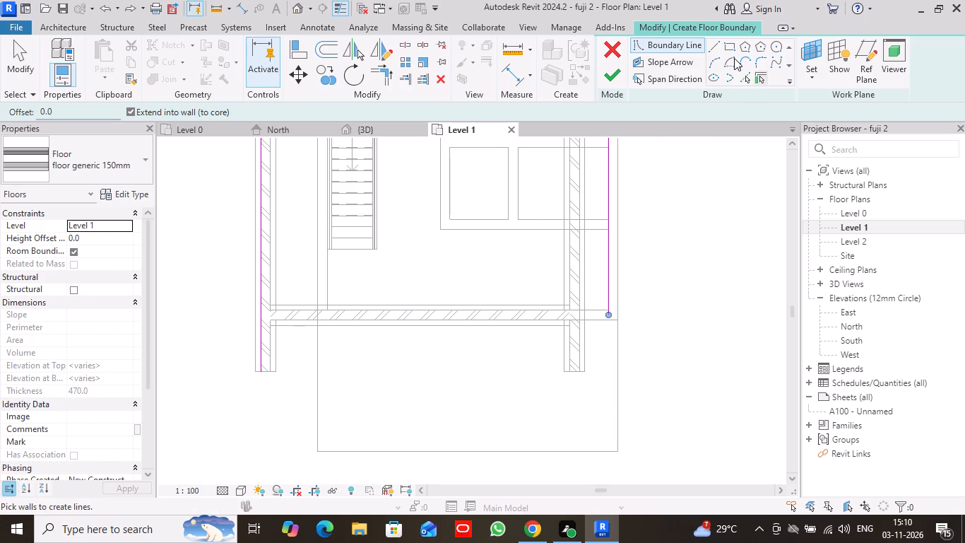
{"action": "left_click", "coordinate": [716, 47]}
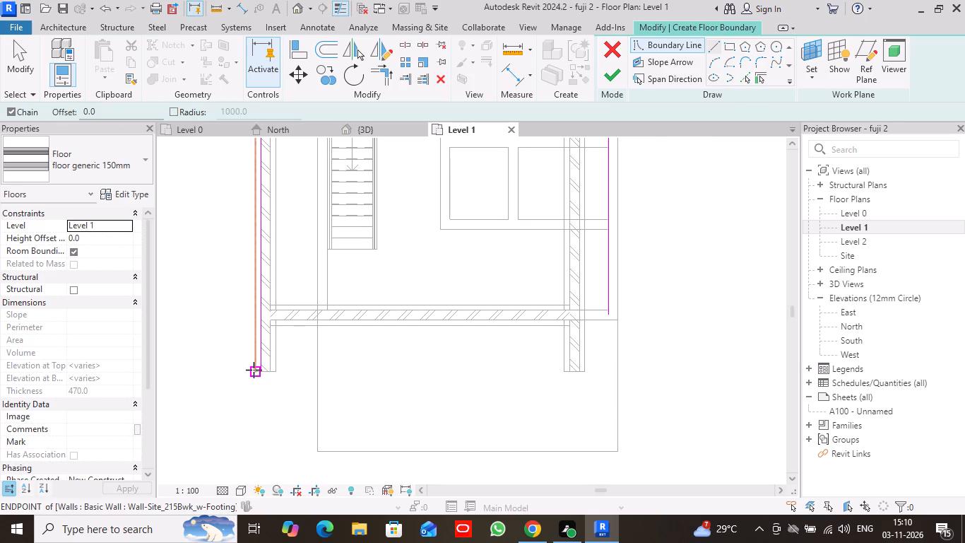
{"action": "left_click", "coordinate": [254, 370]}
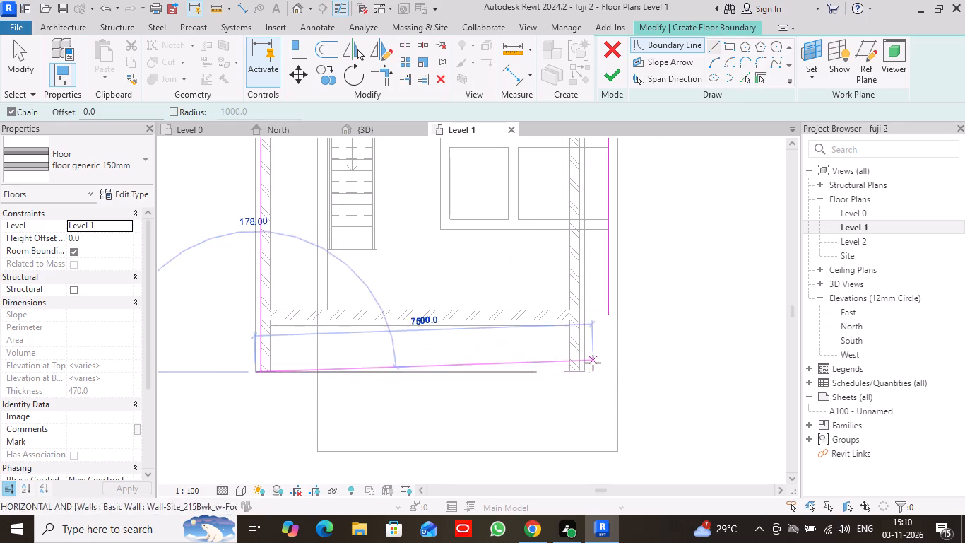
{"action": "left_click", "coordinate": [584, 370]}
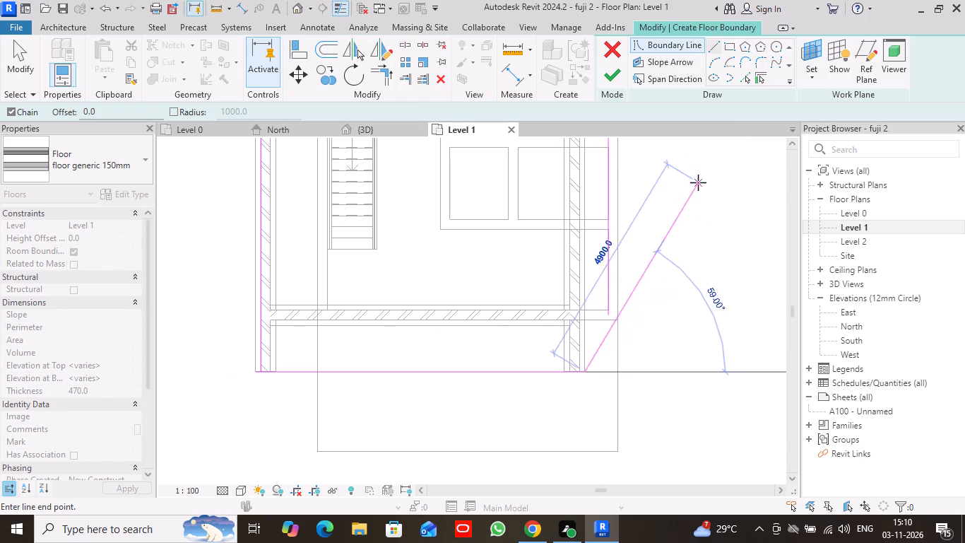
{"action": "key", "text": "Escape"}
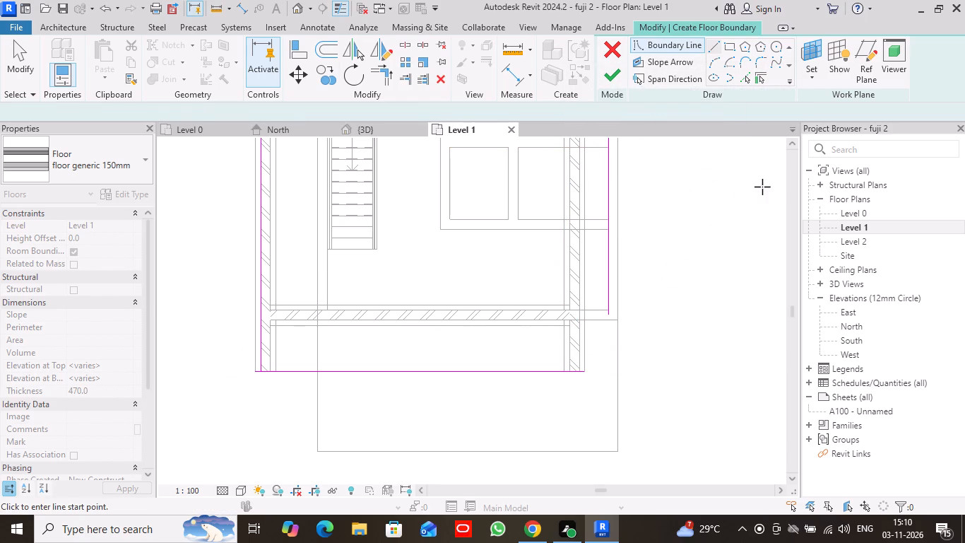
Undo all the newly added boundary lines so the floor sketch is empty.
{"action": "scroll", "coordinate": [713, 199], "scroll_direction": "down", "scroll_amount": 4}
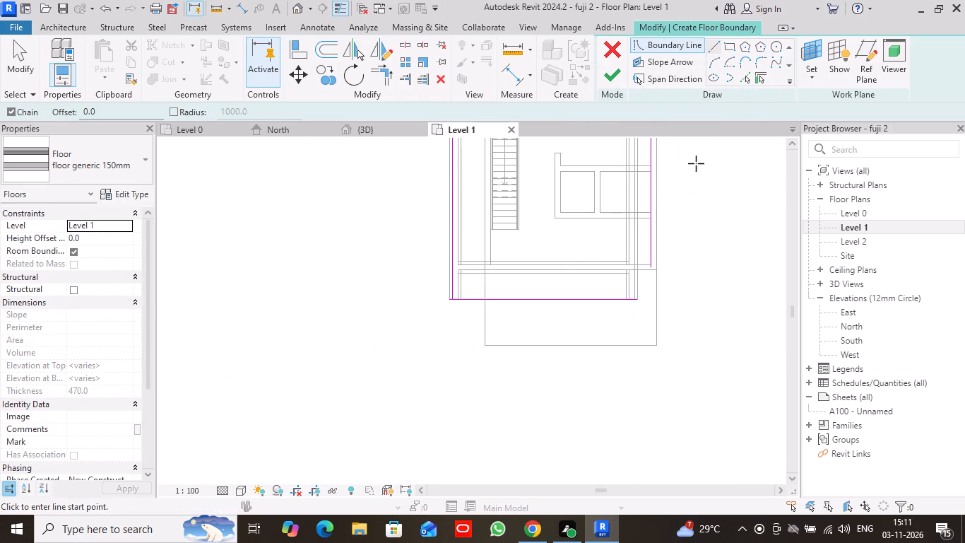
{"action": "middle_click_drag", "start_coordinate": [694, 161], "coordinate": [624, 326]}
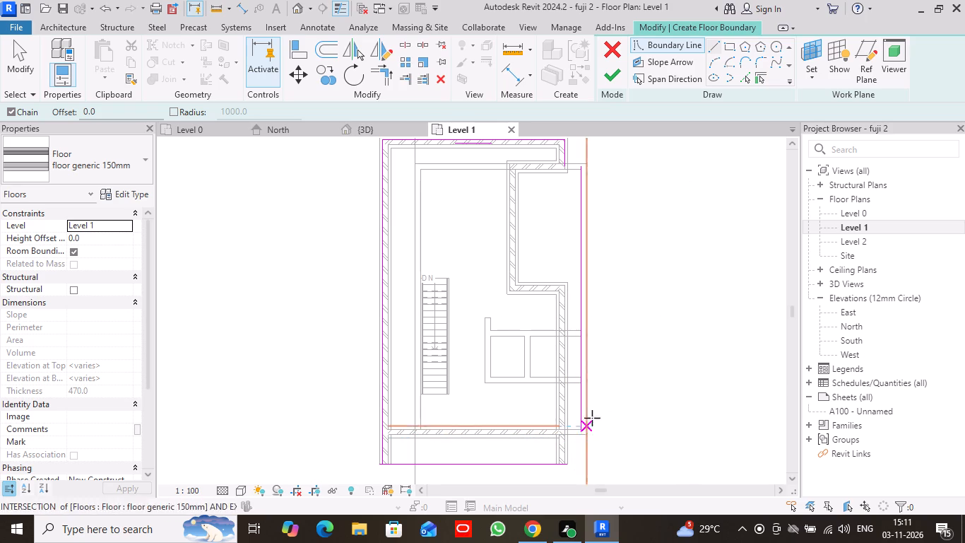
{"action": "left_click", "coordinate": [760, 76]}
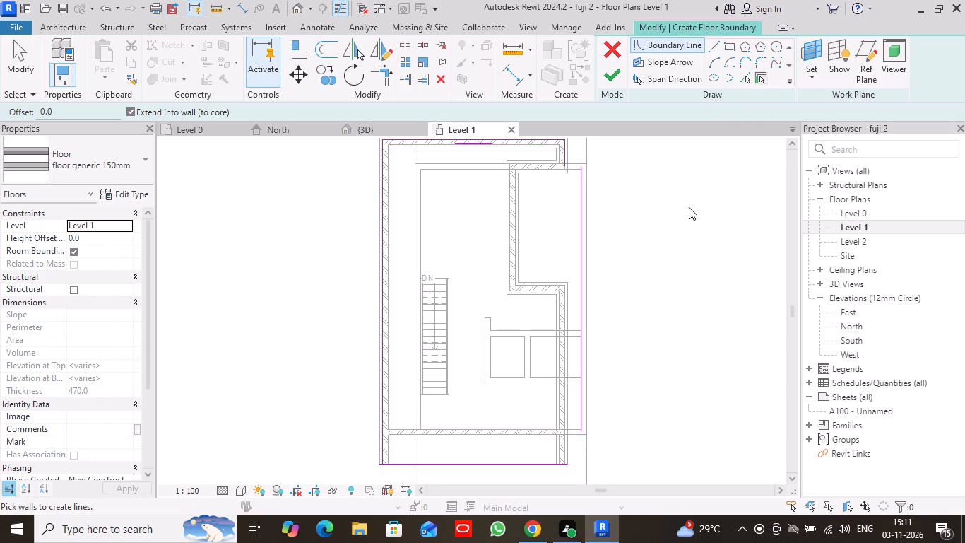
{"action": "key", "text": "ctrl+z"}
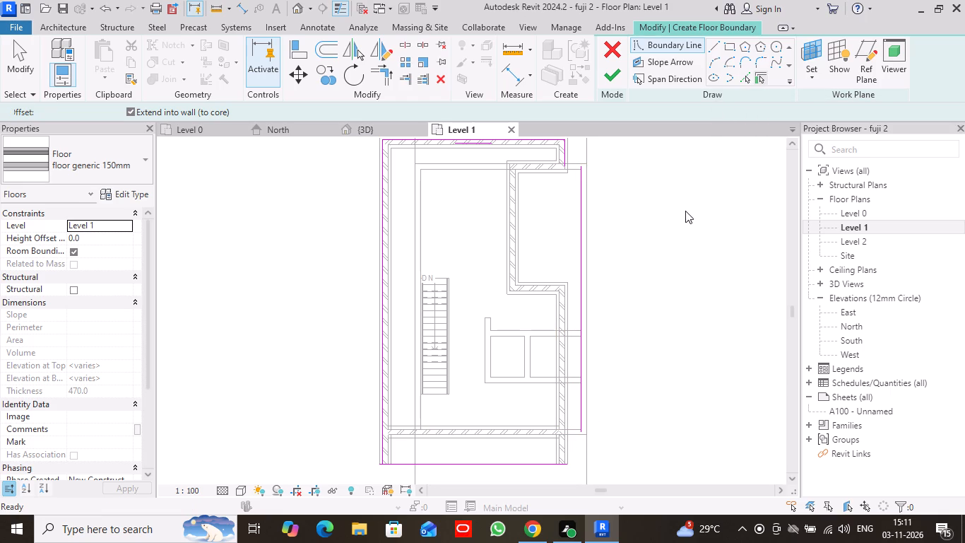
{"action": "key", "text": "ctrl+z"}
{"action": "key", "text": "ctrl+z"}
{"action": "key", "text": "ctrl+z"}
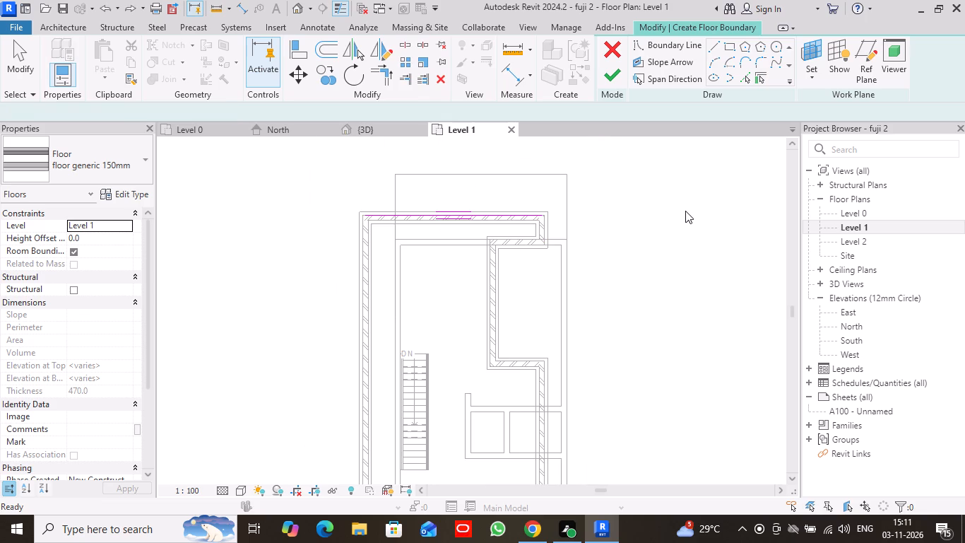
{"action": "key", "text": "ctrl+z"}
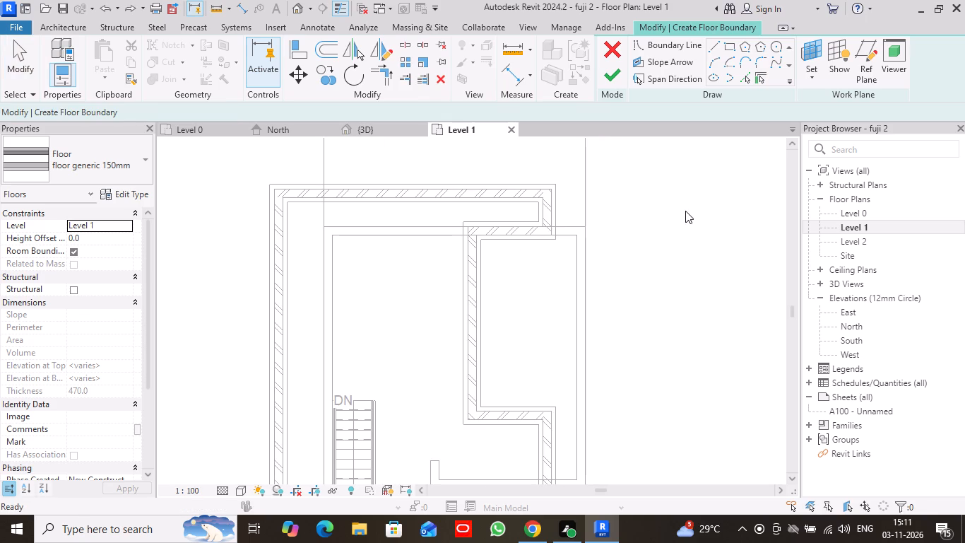
Create floor boundary lines by picking the outer face edges of Level 1's north wall, west wall and northeast return.
{"action": "left_click", "coordinate": [750, 79]}
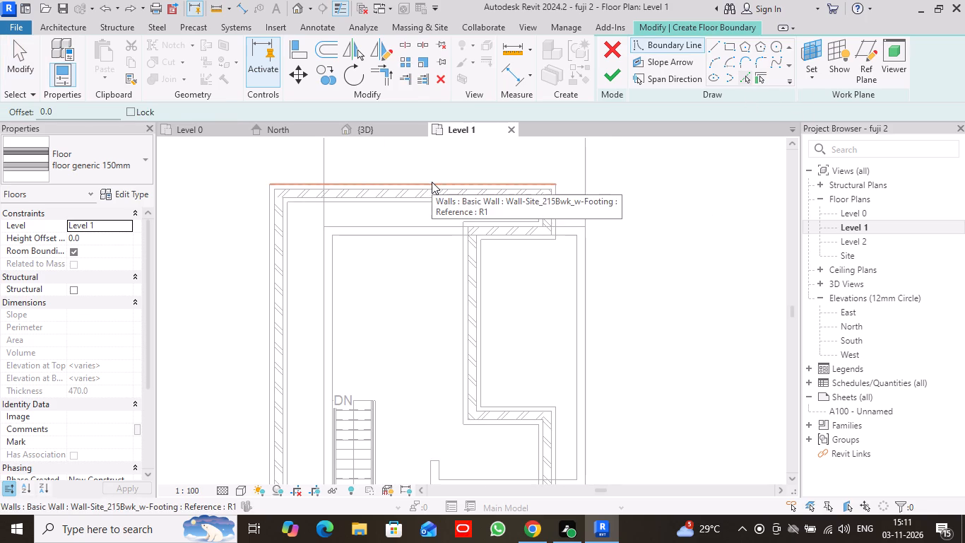
{"action": "left_click", "coordinate": [432, 182]}
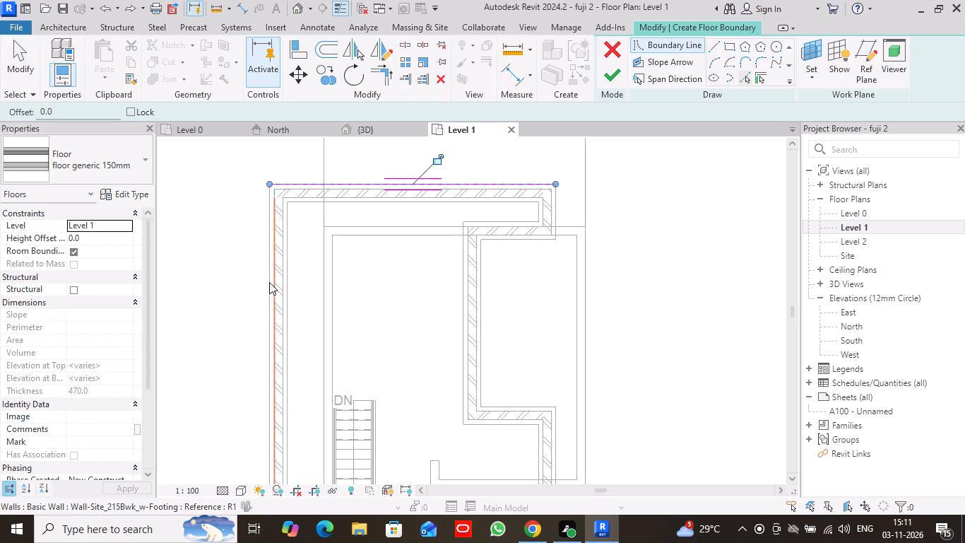
{"action": "left_click", "coordinate": [267, 285]}
{"action": "scroll", "coordinate": [410, 304], "scroll_direction": "down", "scroll_amount": 3}
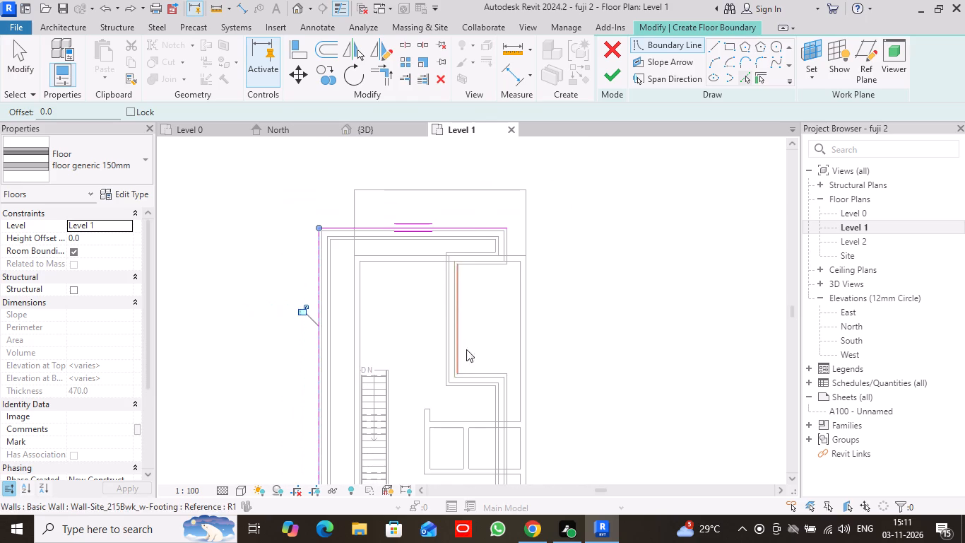
{"action": "middle_click_drag", "start_coordinate": [453, 378], "coordinate": [453, 305]}
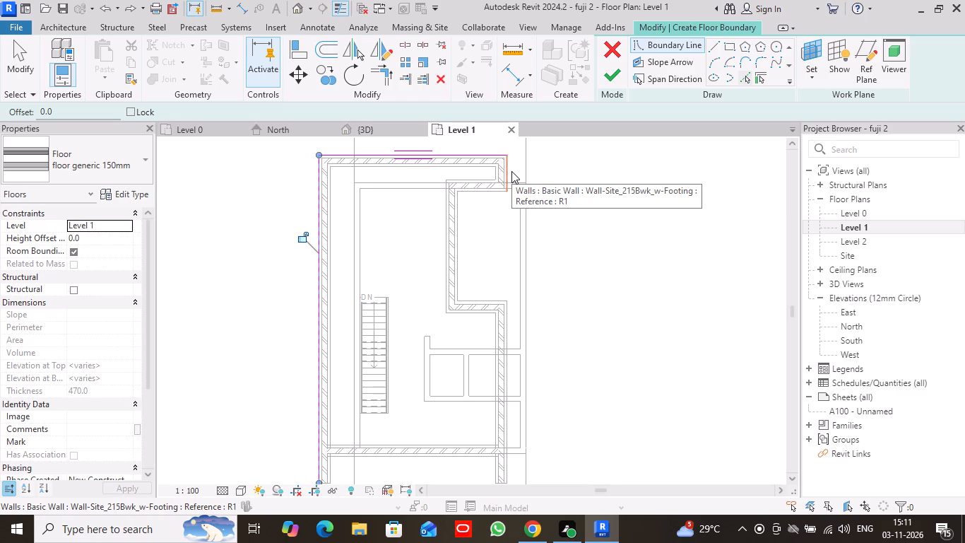
{"action": "left_click", "coordinate": [511, 171]}
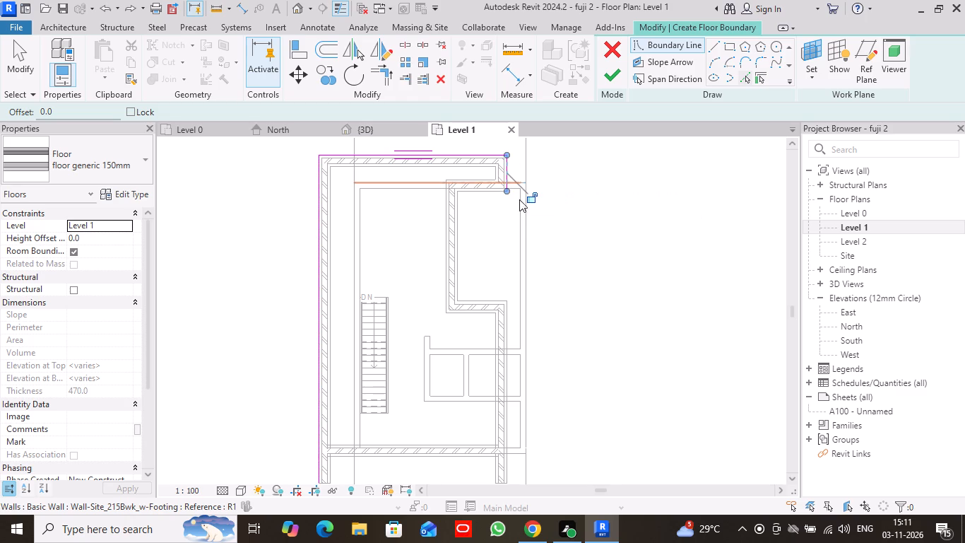
Add boundary lines from the inner face of the underlying Level 0 east wall and the outer face of Level 1's southern east wall segment.
{"action": "left_click", "coordinate": [519, 228]}
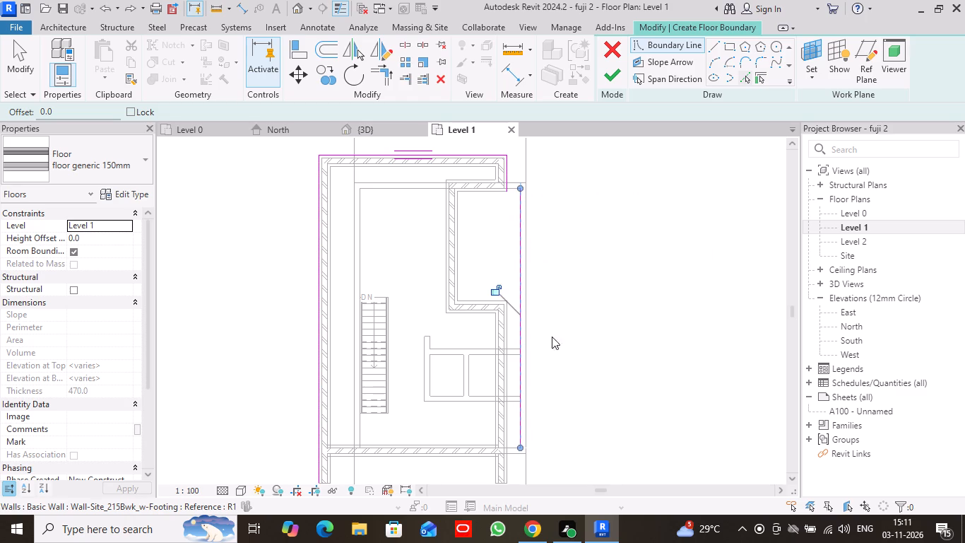
{"action": "scroll", "coordinate": [544, 369], "scroll_direction": "down", "scroll_amount": 2}
{"action": "middle_click_drag", "start_coordinate": [577, 390], "coordinate": [577, 241]}
{"action": "scroll", "coordinate": [549, 300], "scroll_direction": "up", "scroll_amount": 4}
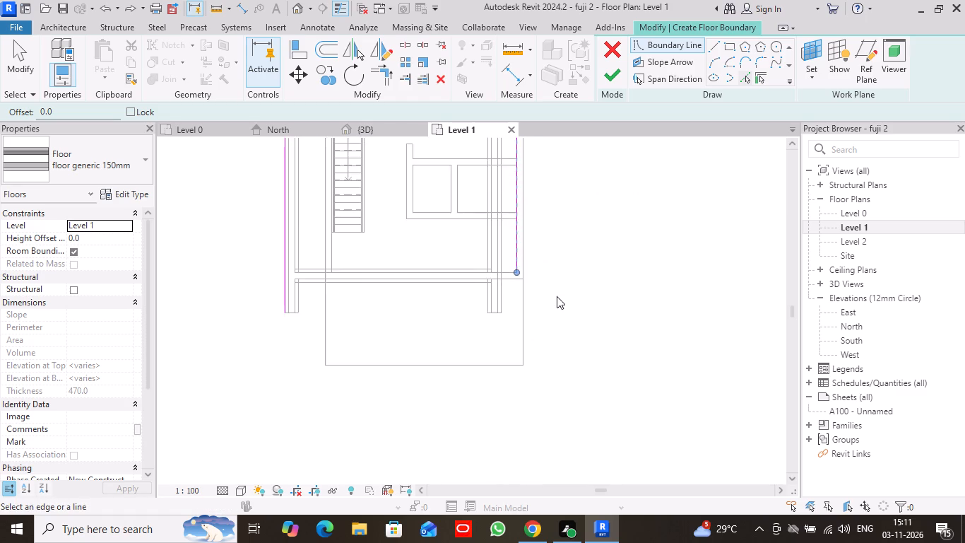
{"action": "scroll", "coordinate": [557, 296], "scroll_direction": "up", "scroll_amount": 3}
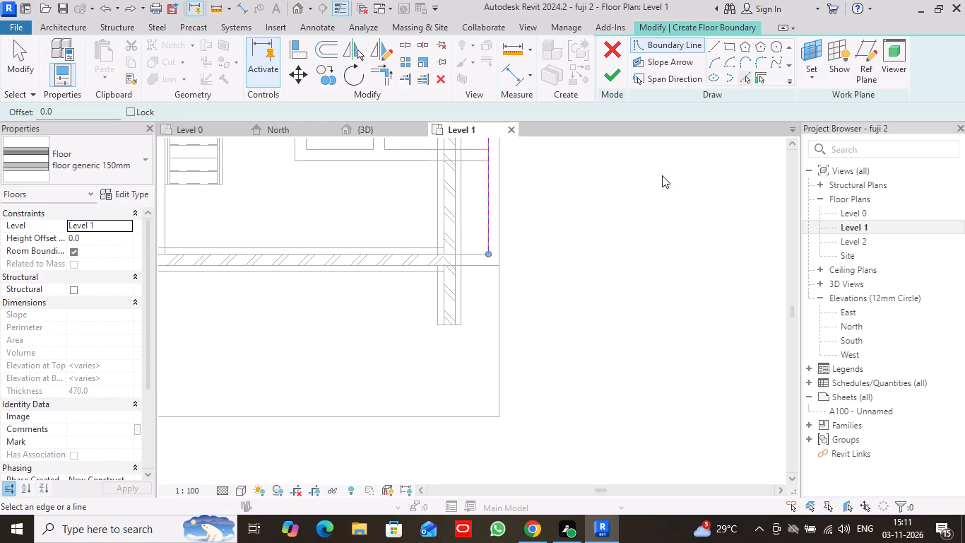
{"action": "scroll", "coordinate": [584, 248], "scroll_direction": "down", "scroll_amount": 3}
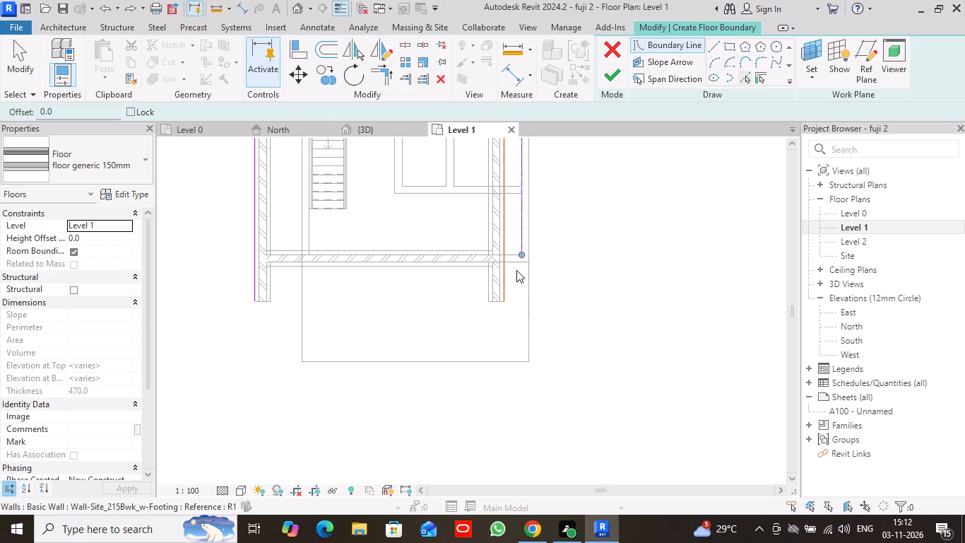
{"action": "scroll", "coordinate": [518, 270], "scroll_direction": "down", "scroll_amount": 4}
{"action": "middle_click_drag", "start_coordinate": [591, 182], "coordinate": [581, 210]}
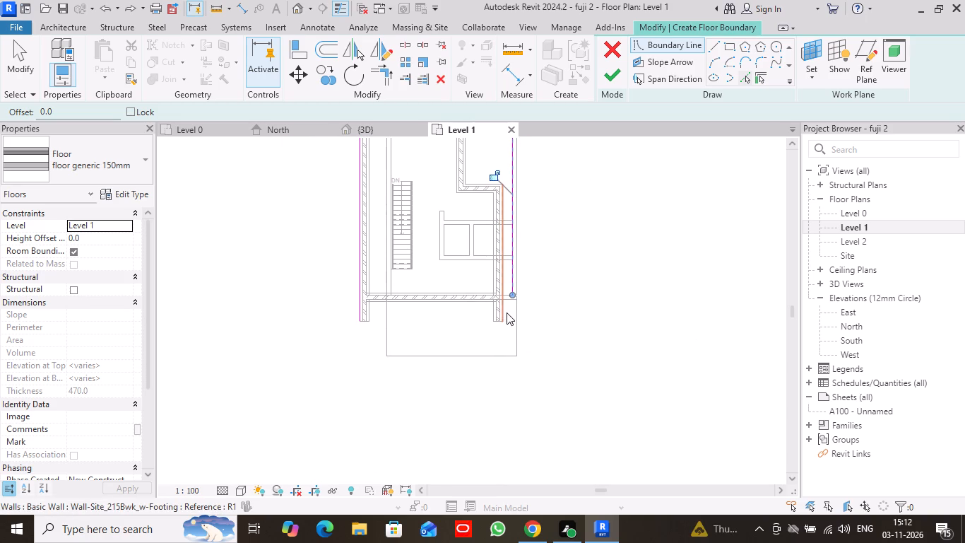
{"action": "left_click", "coordinate": [507, 312]}
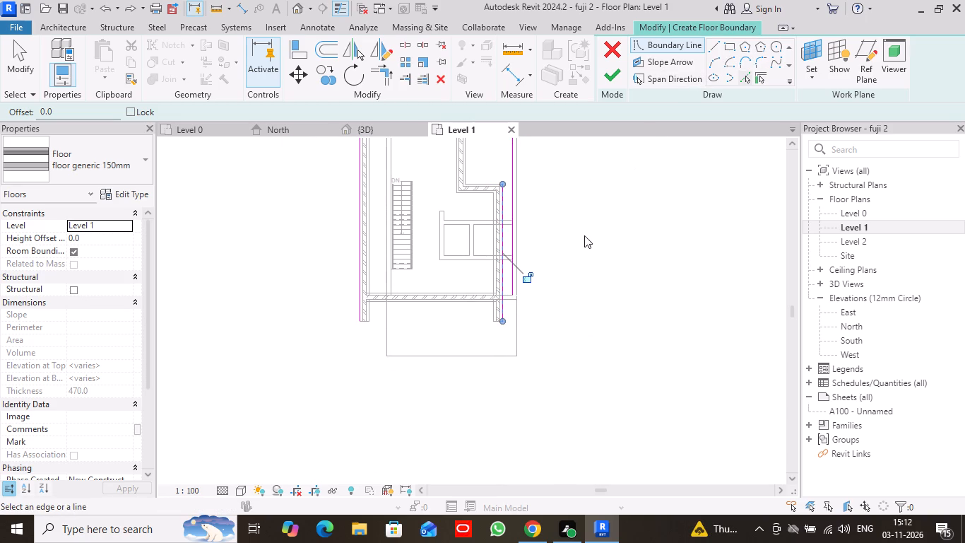
Draw a horizontal boundary line joining the south ends of the west boundary line and the southern east wall's boundary line.
{"action": "middle_click_drag", "start_coordinate": [625, 182], "coordinate": [627, 250]}
{"action": "left_click", "coordinate": [716, 48]}
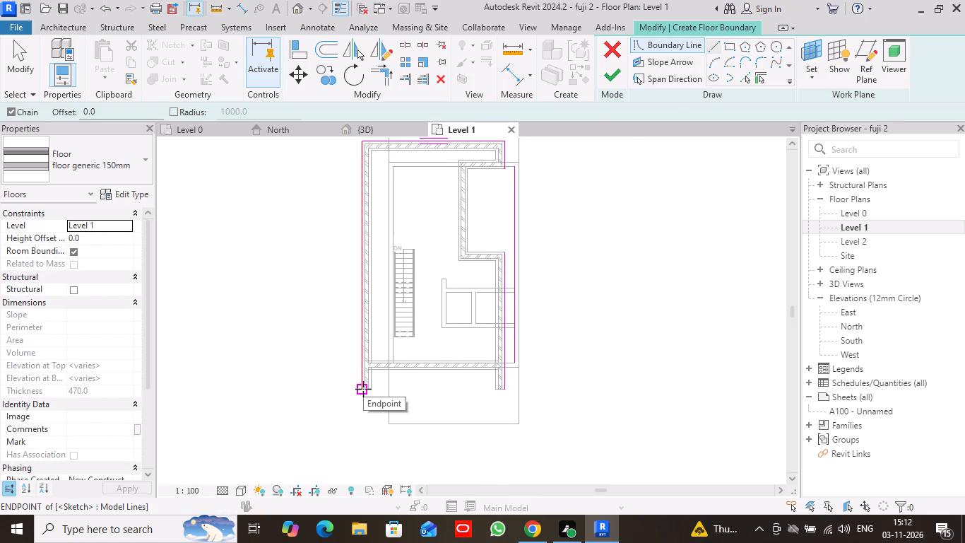
{"action": "left_click", "coordinate": [363, 389]}
{"action": "left_click", "coordinate": [507, 390]}
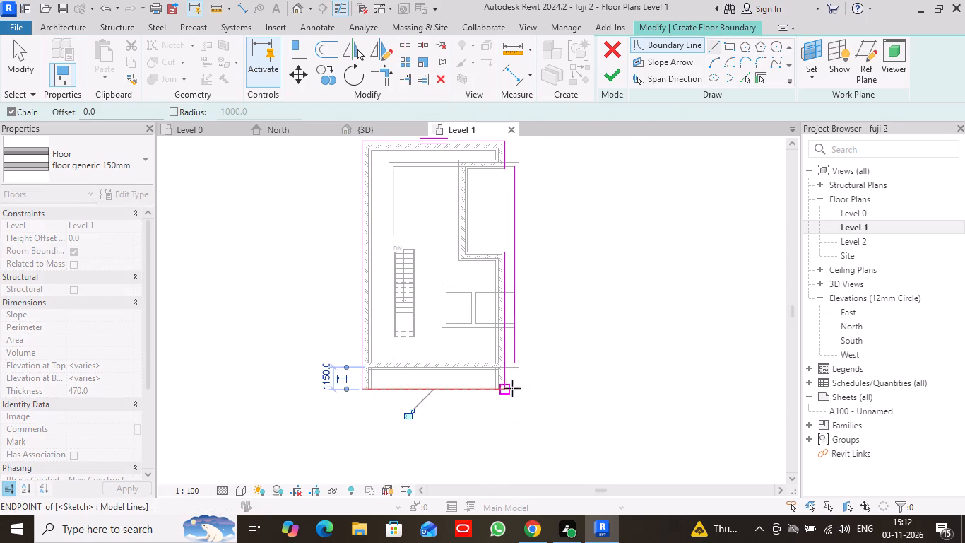
{"action": "scroll", "coordinate": [632, 300], "scroll_direction": "down", "scroll_amount": 2}
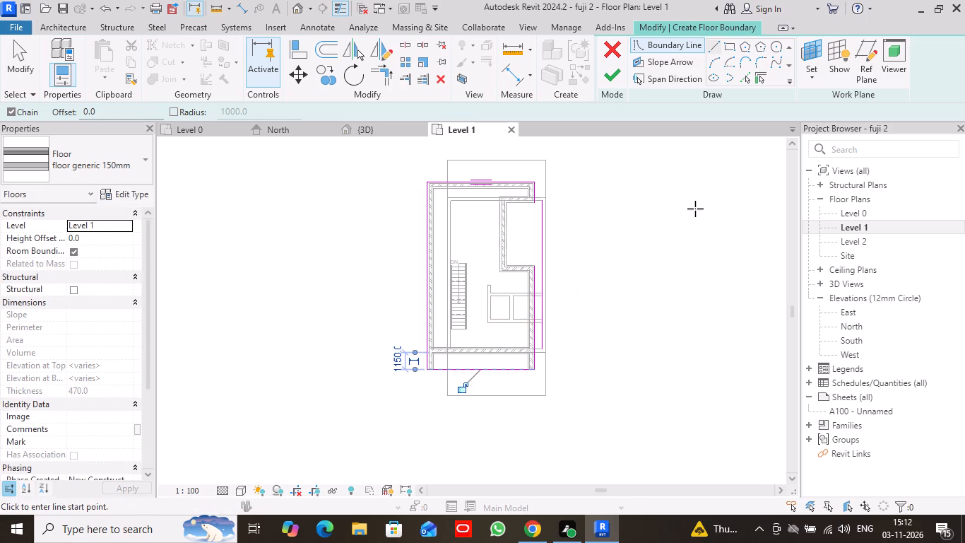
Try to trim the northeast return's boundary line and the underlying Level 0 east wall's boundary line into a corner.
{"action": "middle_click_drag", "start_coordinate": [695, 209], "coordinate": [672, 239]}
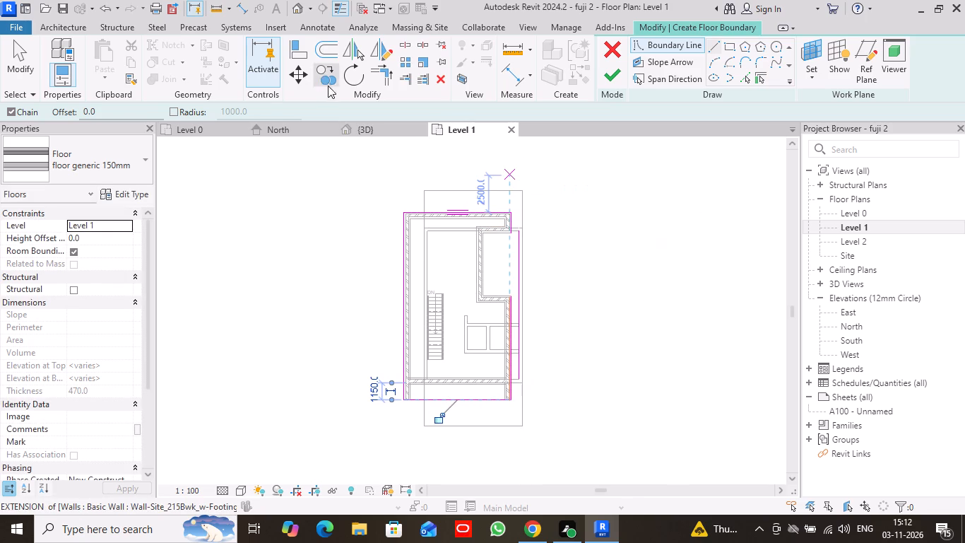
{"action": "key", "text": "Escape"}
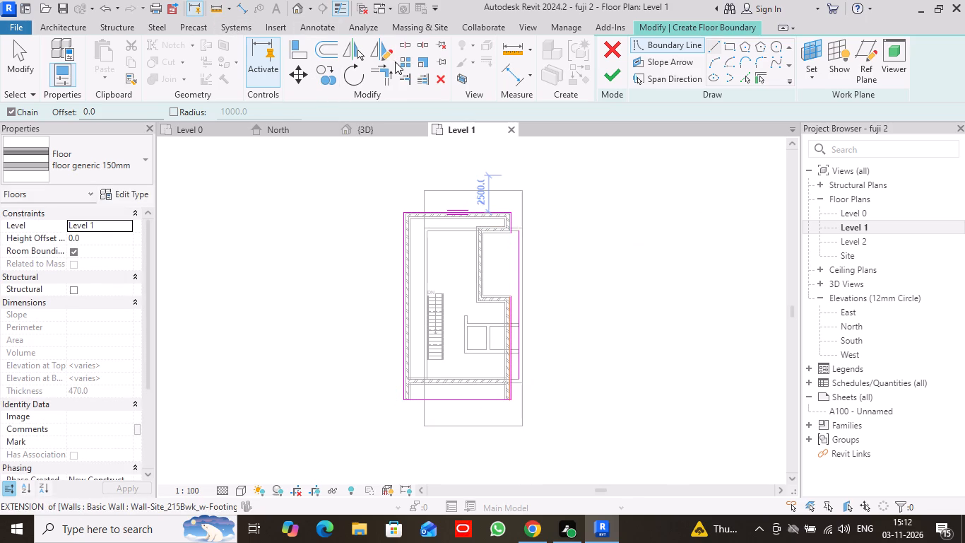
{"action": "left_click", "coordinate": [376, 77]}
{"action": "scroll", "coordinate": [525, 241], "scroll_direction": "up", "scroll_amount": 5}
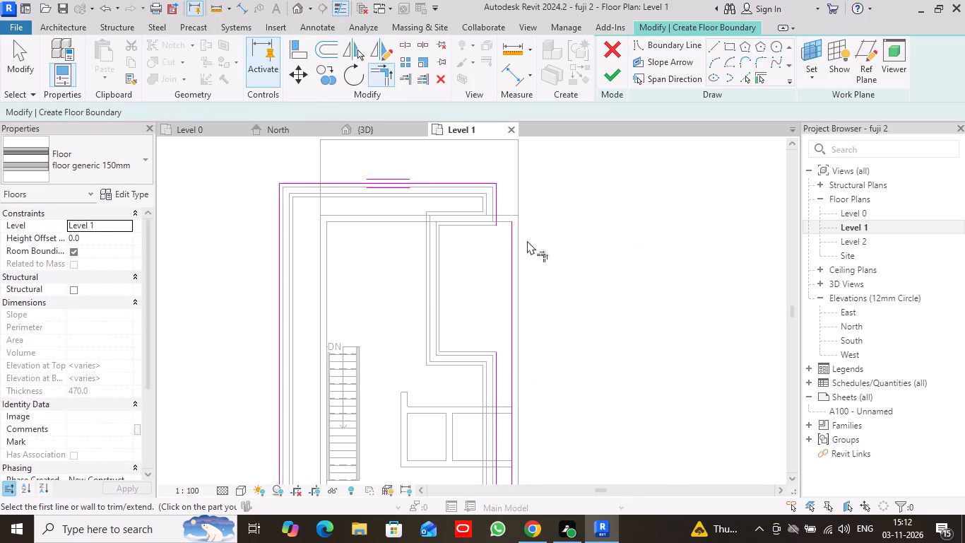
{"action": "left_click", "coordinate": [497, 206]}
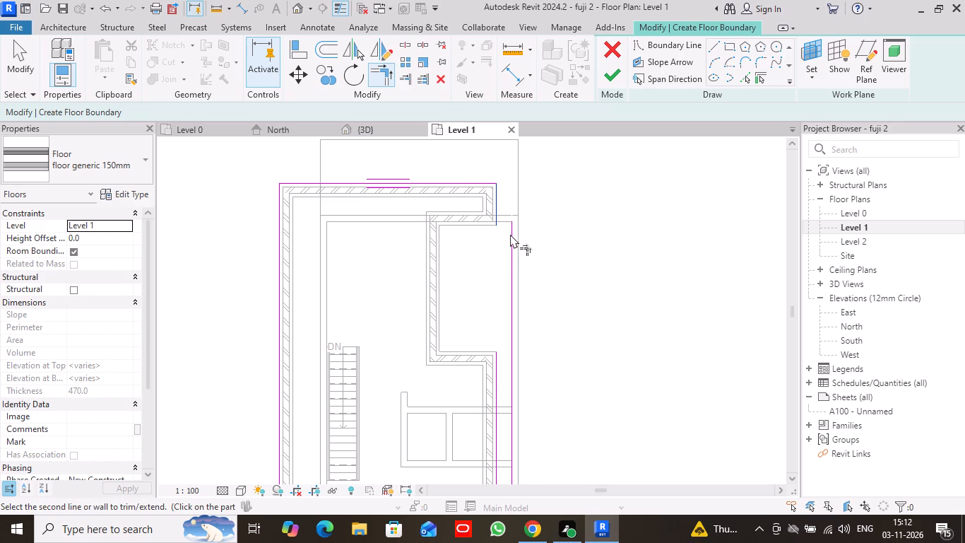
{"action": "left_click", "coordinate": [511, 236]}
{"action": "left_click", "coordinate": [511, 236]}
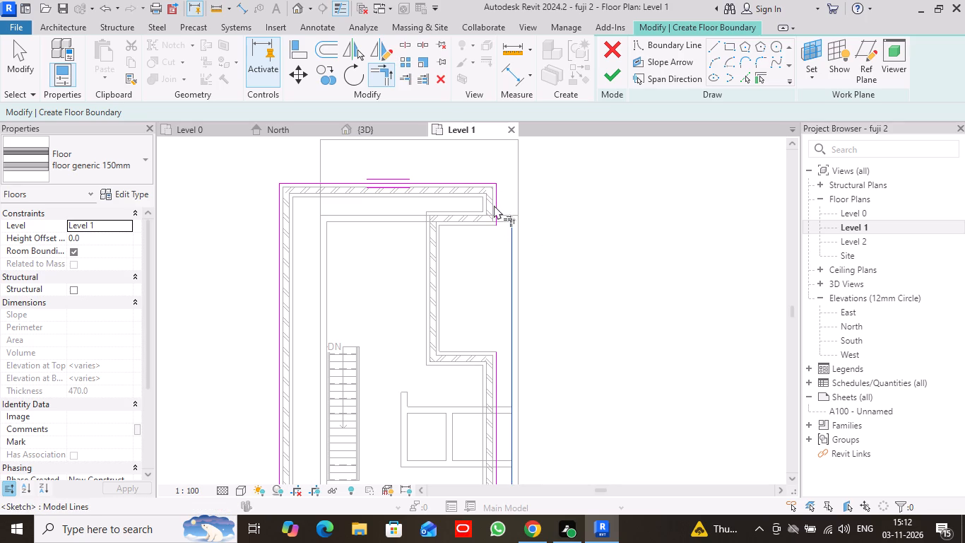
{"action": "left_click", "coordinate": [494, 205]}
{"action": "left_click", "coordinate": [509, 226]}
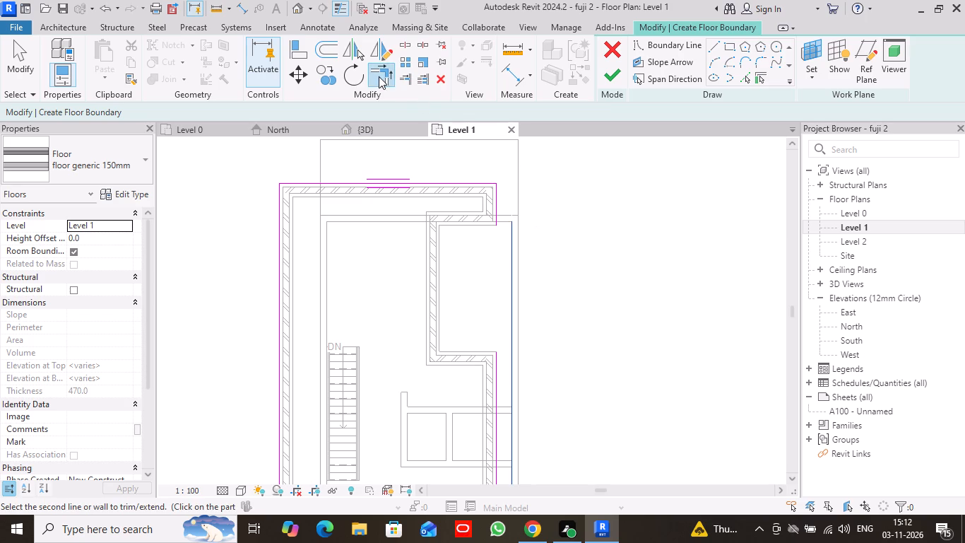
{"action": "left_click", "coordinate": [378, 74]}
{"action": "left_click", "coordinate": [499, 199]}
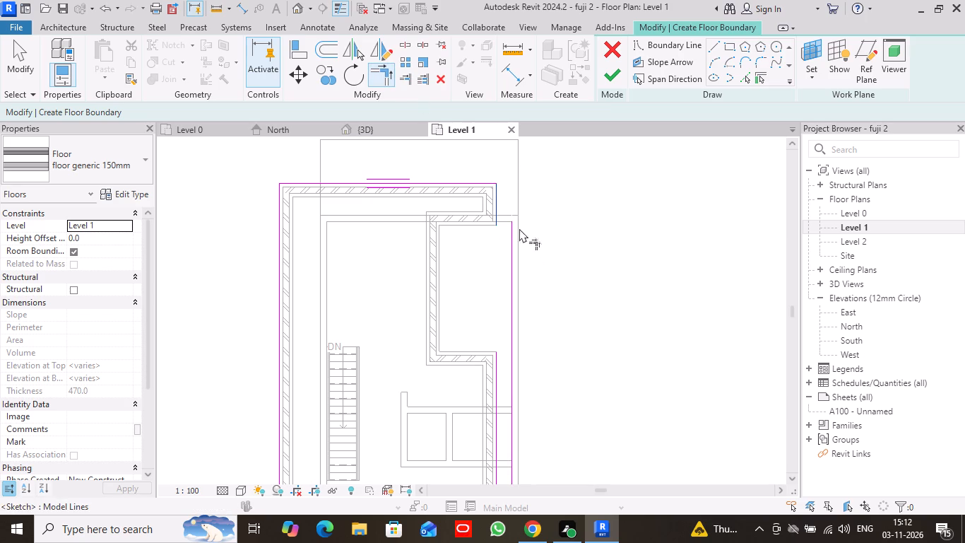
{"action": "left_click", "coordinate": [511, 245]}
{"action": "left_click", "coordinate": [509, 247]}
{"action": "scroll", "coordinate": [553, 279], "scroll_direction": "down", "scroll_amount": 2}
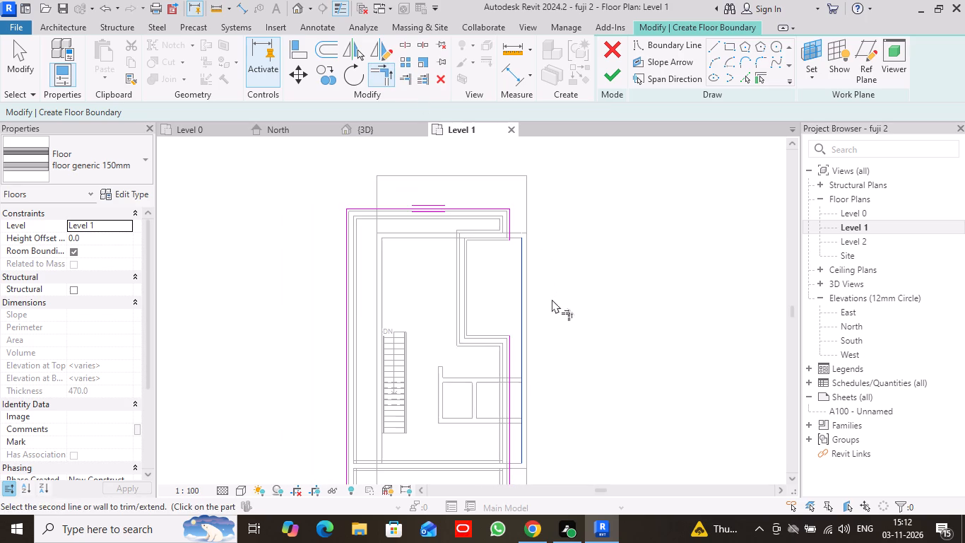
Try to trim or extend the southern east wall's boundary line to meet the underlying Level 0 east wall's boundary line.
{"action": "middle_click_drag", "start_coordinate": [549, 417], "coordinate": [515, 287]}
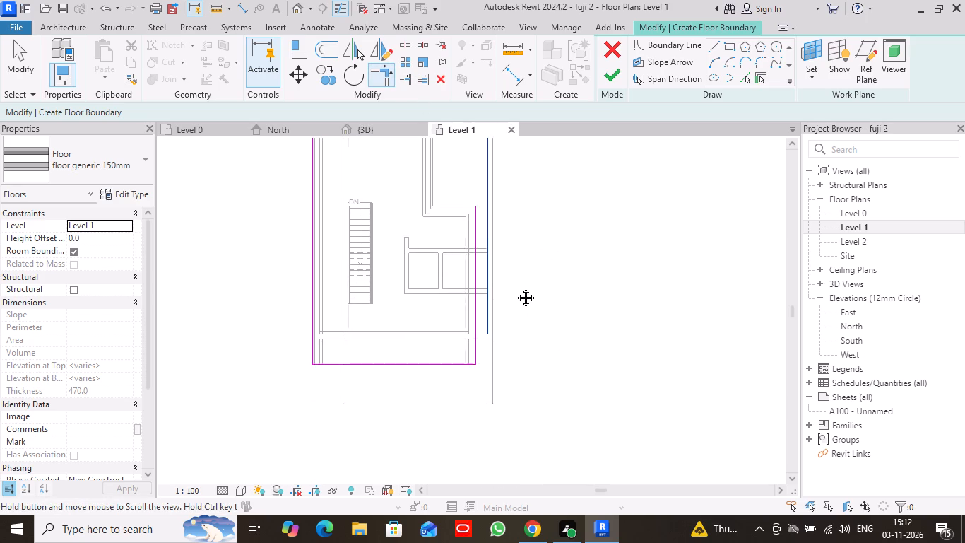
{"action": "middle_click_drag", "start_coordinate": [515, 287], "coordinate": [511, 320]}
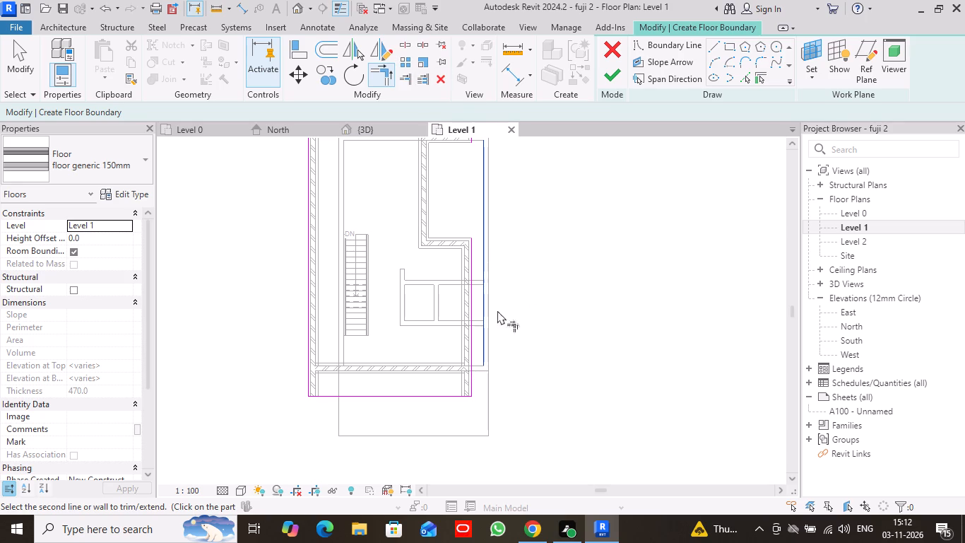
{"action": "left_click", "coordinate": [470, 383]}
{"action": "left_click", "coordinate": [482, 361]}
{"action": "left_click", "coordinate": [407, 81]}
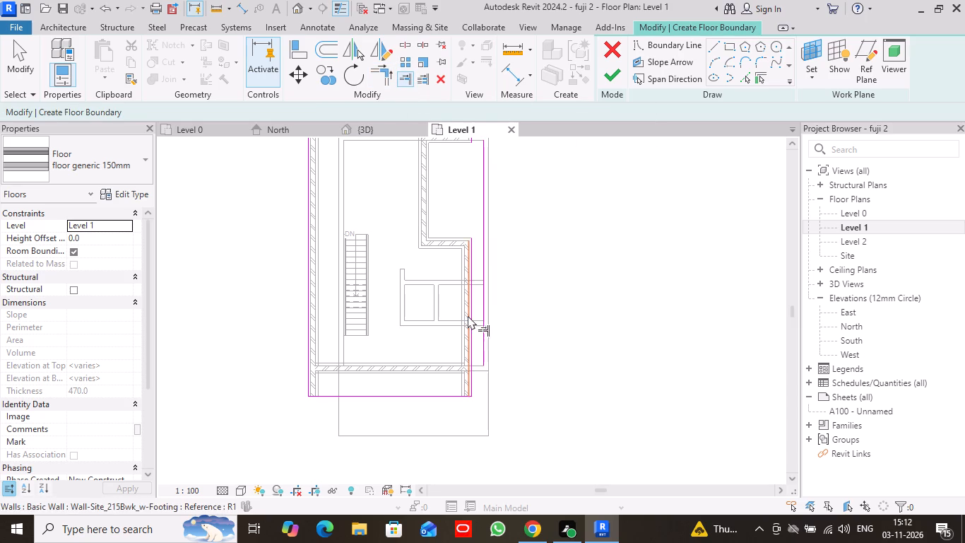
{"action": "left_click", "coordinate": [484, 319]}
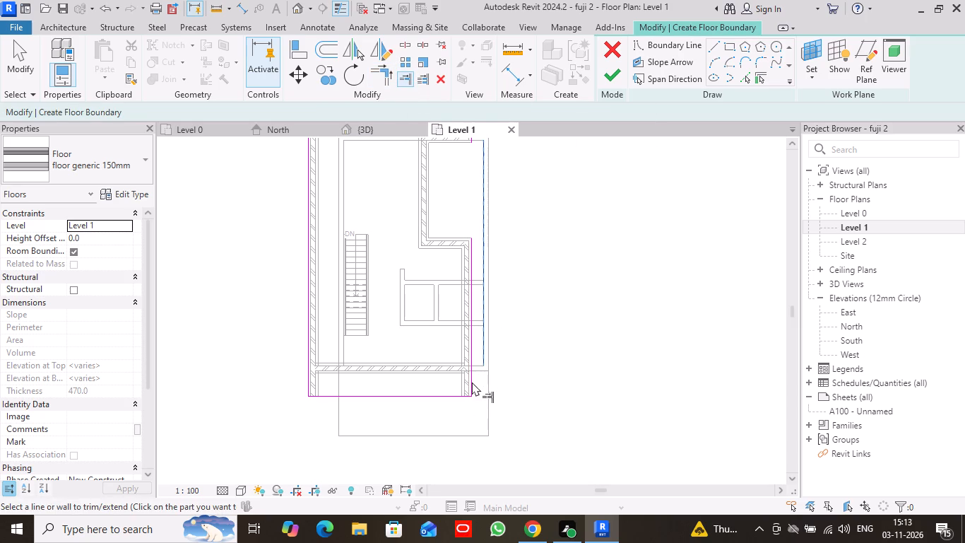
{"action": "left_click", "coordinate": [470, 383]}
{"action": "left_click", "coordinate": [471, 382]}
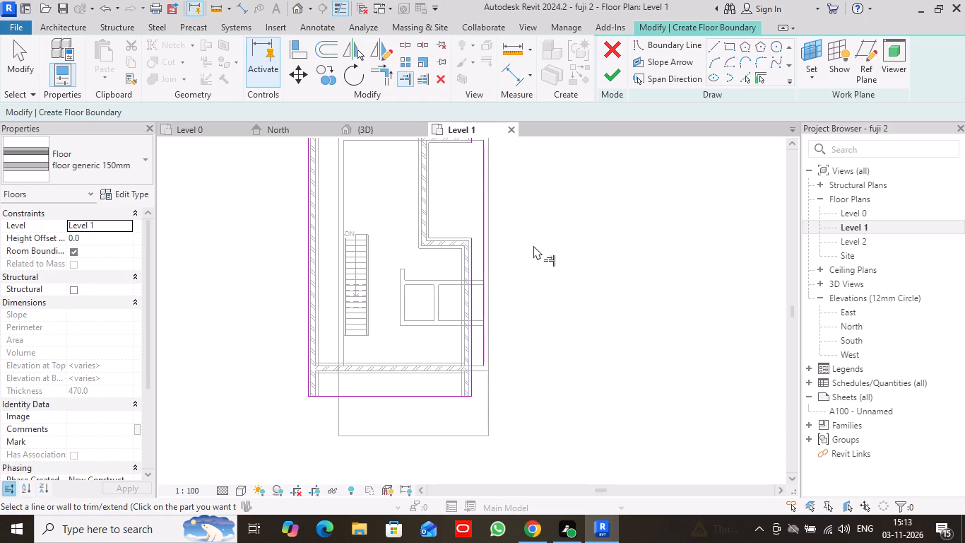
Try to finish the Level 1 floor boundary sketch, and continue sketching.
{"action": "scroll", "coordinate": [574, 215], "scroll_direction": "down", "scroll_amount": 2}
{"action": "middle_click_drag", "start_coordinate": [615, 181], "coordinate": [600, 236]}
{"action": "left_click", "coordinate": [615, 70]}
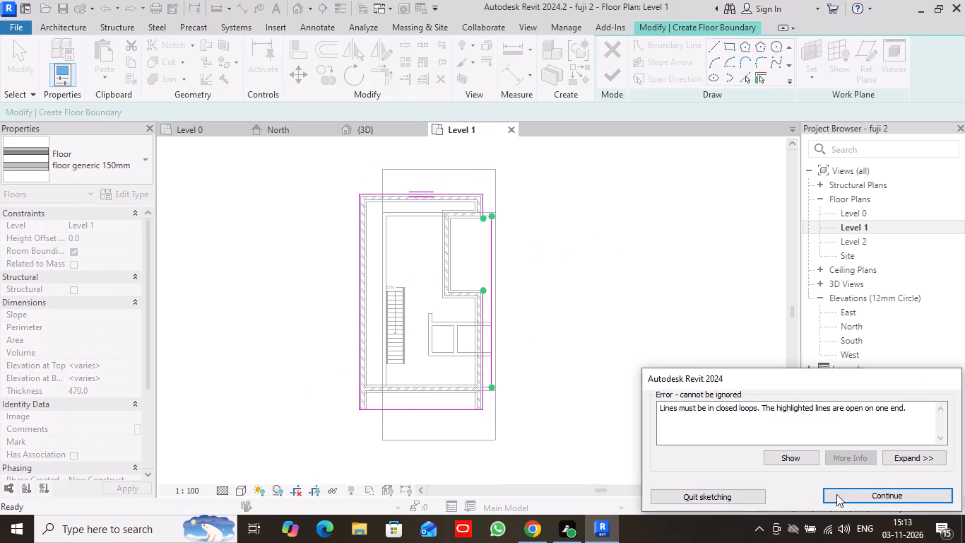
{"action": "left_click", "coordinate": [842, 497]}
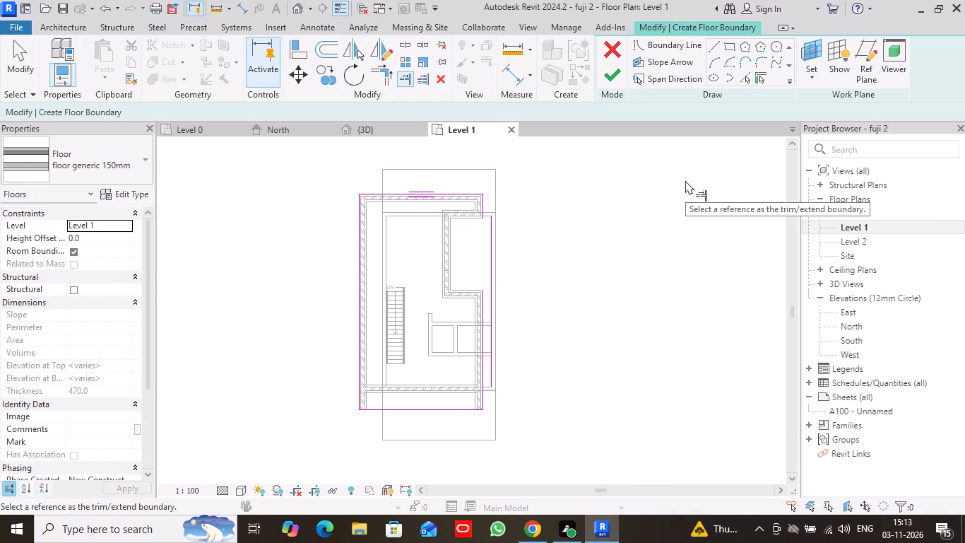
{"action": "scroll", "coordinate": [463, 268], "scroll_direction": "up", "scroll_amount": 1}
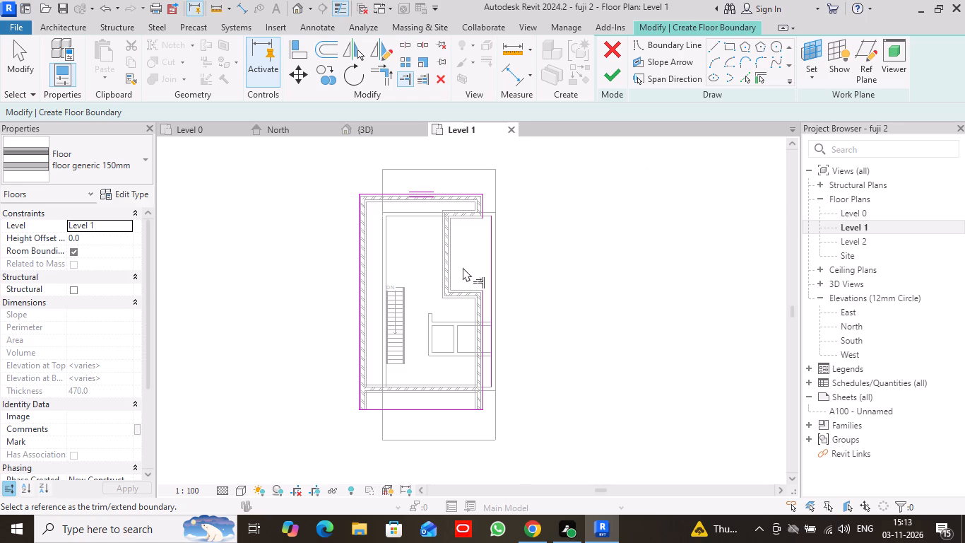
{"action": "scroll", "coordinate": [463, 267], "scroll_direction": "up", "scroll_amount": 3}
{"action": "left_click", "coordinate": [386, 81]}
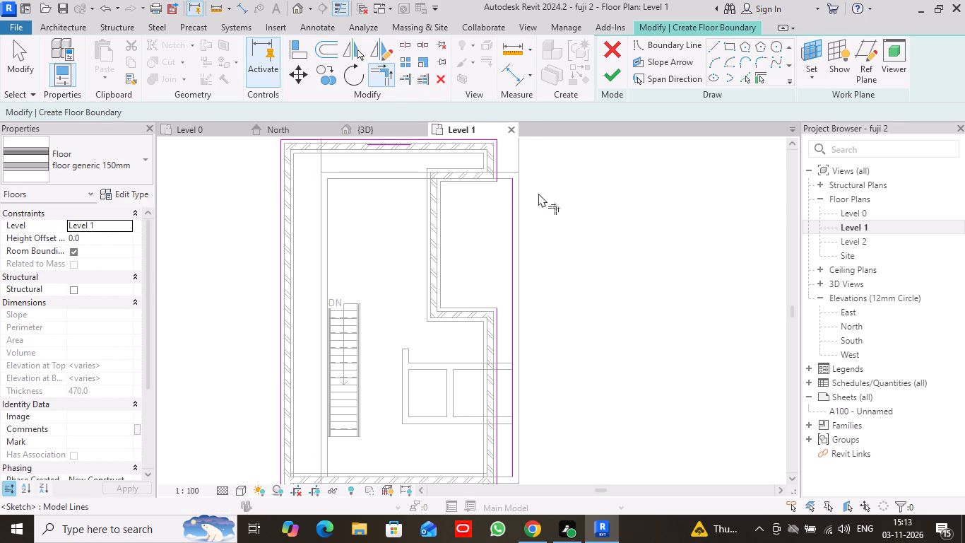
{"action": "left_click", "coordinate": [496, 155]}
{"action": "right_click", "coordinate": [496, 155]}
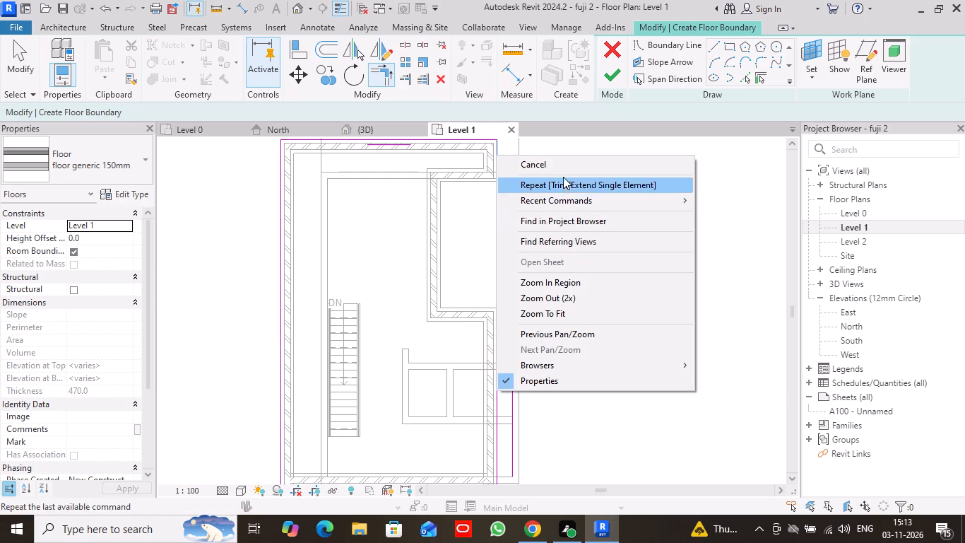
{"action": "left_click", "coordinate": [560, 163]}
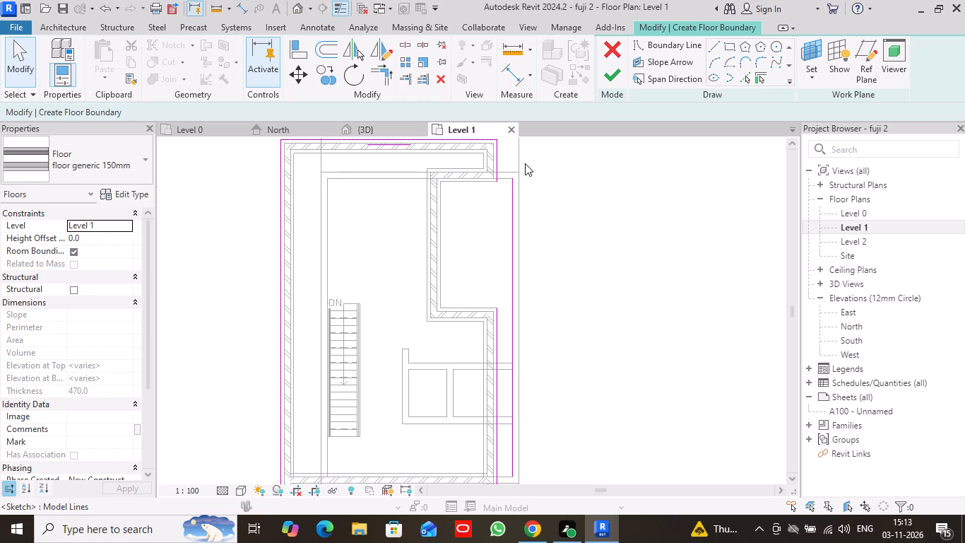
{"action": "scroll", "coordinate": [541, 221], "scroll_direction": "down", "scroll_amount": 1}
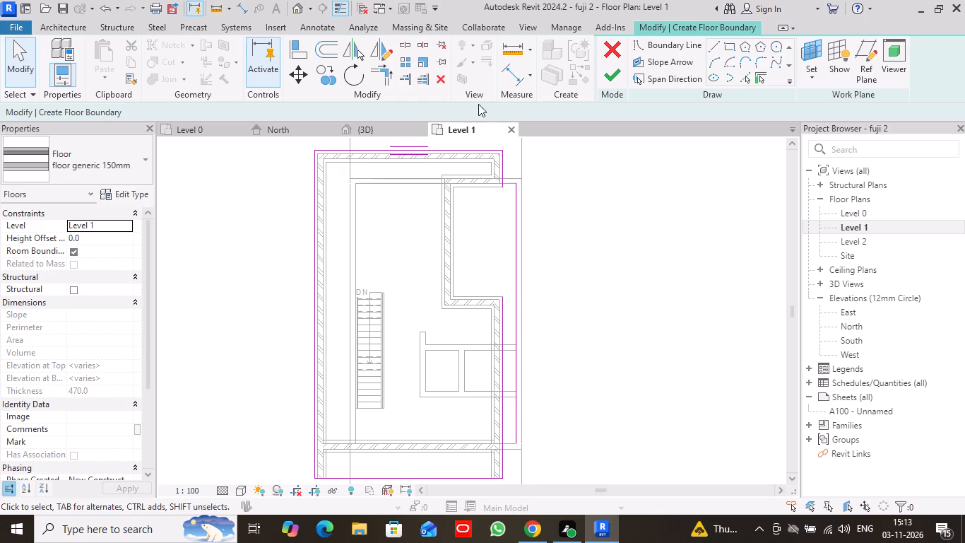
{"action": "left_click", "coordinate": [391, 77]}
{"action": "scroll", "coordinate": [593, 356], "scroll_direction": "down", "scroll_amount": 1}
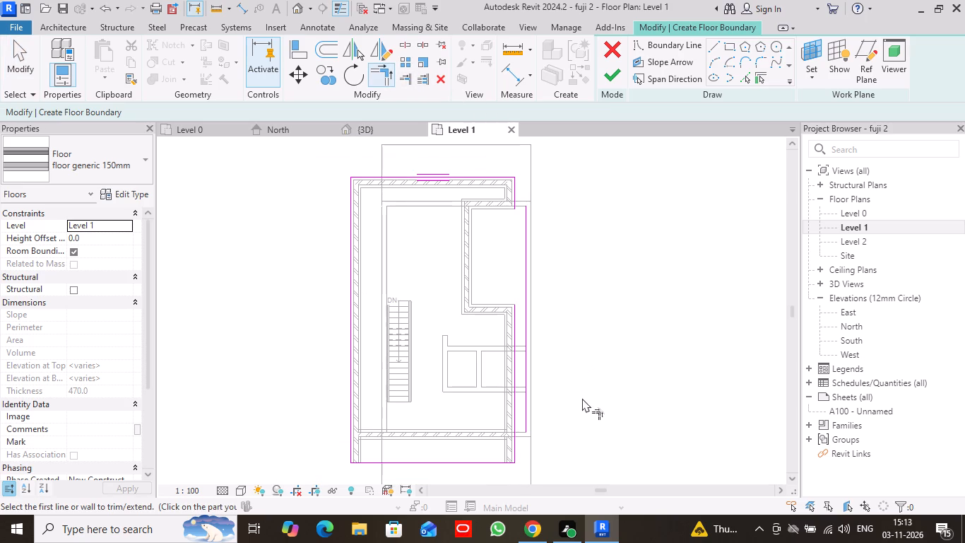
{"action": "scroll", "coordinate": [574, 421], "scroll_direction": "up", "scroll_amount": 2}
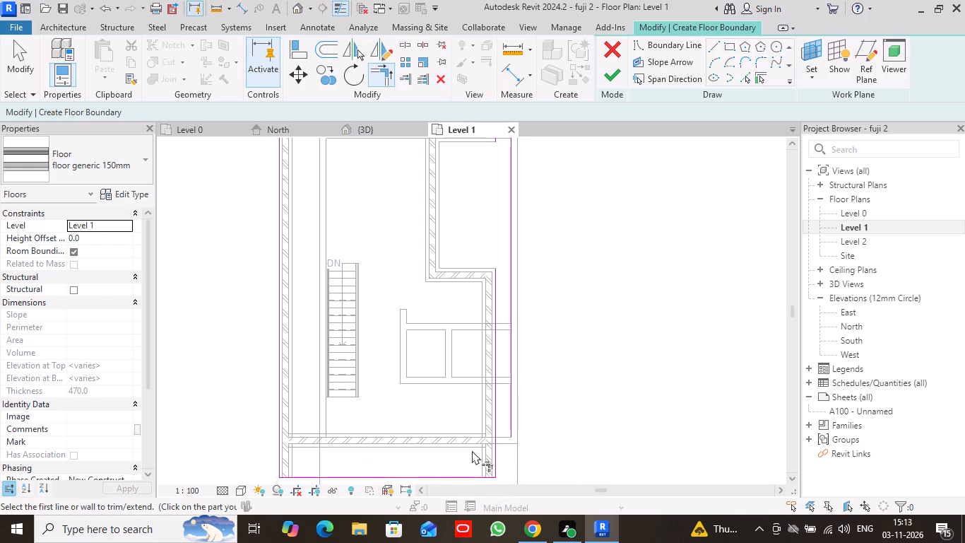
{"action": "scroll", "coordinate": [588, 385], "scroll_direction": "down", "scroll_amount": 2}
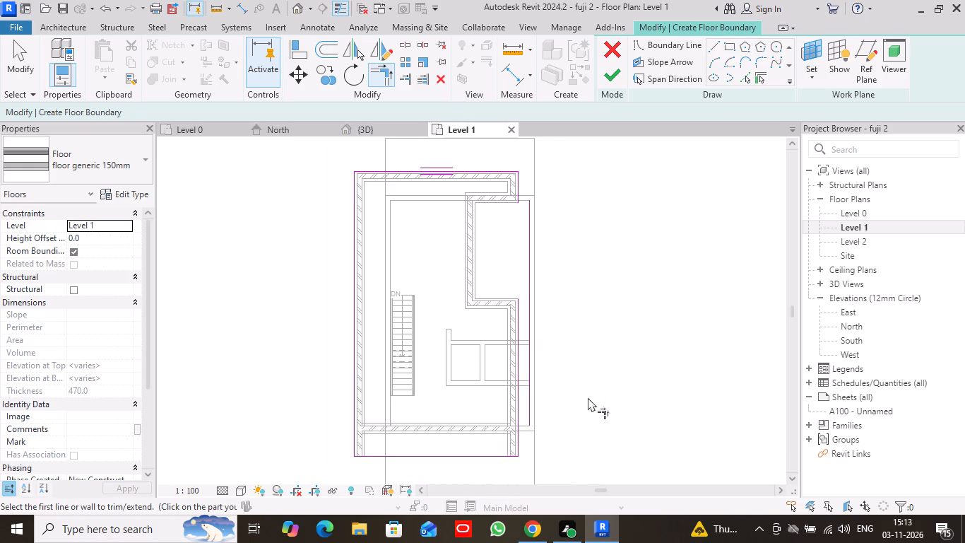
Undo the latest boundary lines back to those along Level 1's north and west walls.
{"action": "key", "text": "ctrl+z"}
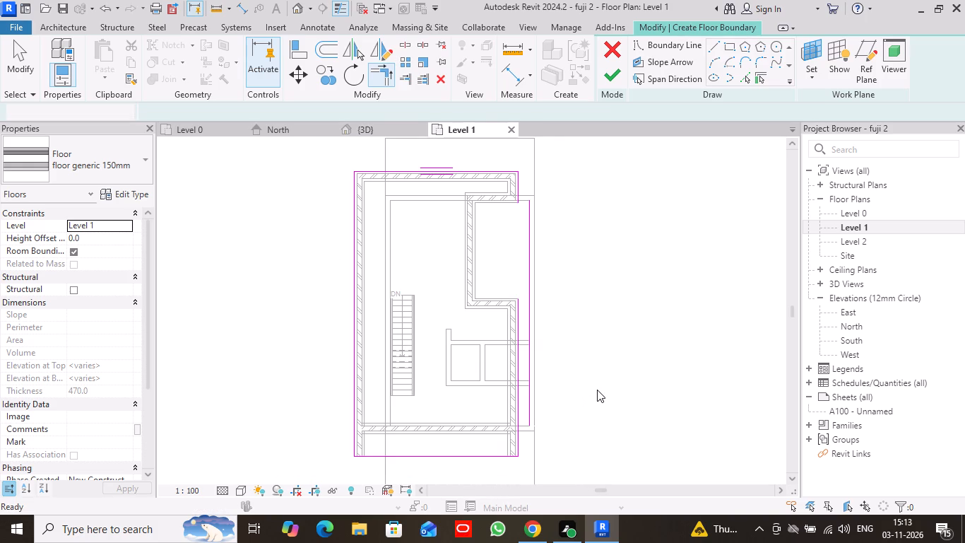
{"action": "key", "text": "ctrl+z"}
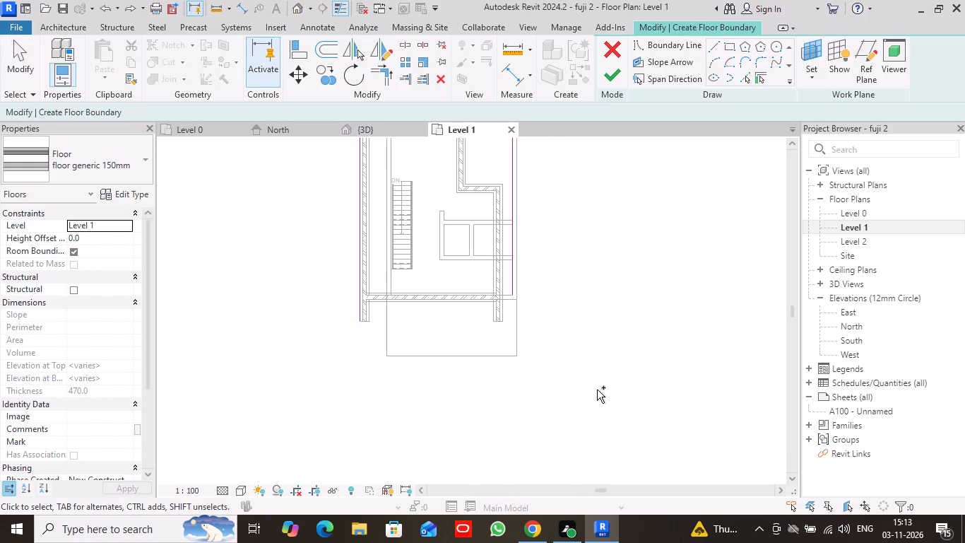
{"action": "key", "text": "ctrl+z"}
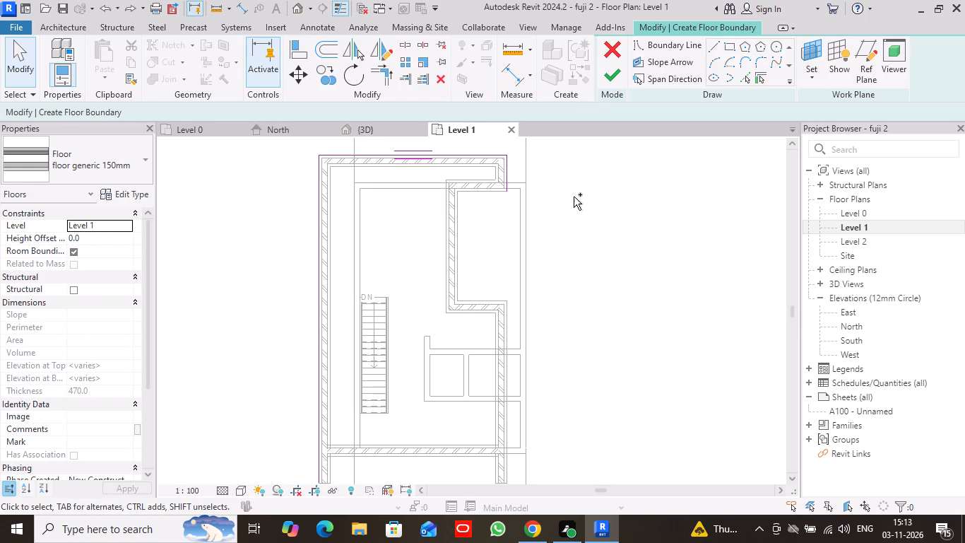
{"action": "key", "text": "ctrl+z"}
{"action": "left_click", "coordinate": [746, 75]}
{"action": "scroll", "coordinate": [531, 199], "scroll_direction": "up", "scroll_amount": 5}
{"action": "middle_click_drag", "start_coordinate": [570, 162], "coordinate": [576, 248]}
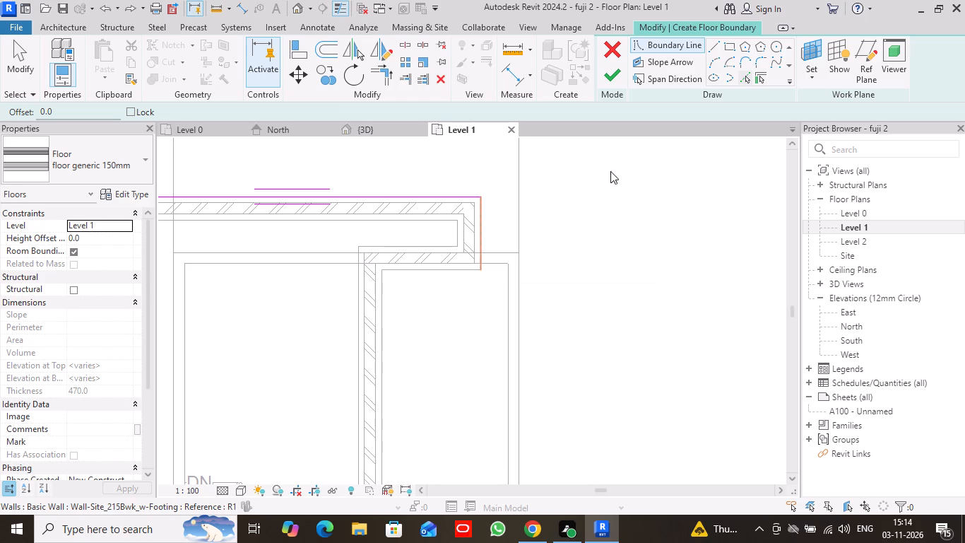
Discard the Level 1 floor sketch and dismiss the save reminder without saving.
{"action": "left_click", "coordinate": [620, 52]}
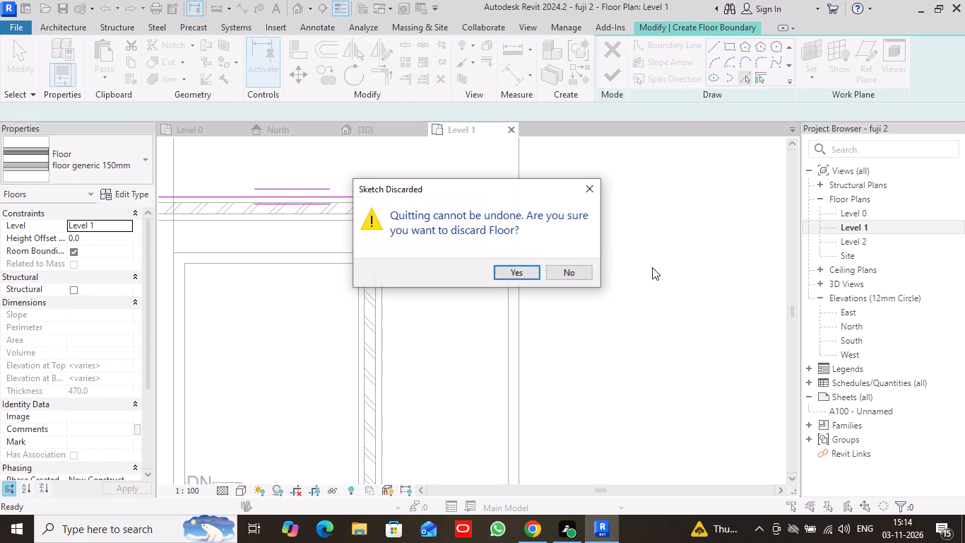
{"action": "left_click", "coordinate": [516, 274]}
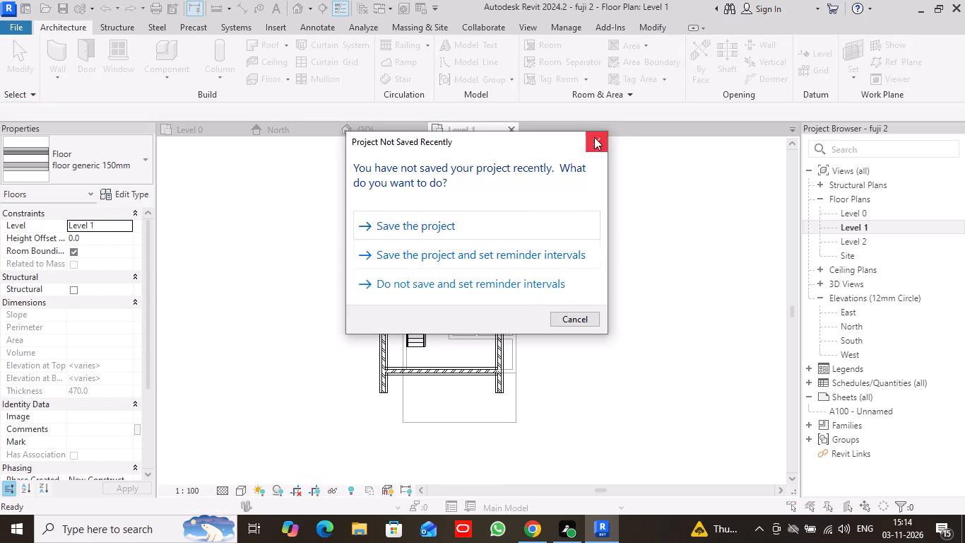
{"action": "left_click", "coordinate": [594, 137]}
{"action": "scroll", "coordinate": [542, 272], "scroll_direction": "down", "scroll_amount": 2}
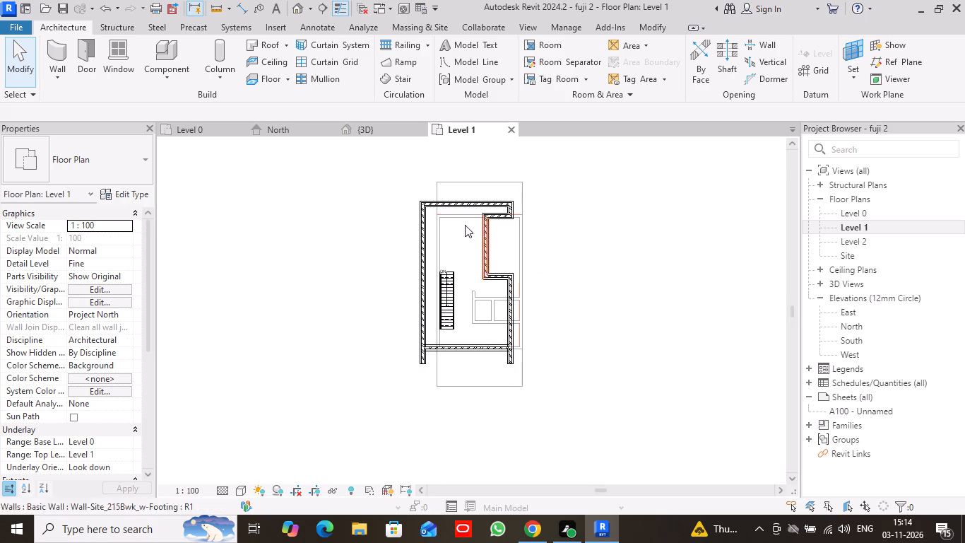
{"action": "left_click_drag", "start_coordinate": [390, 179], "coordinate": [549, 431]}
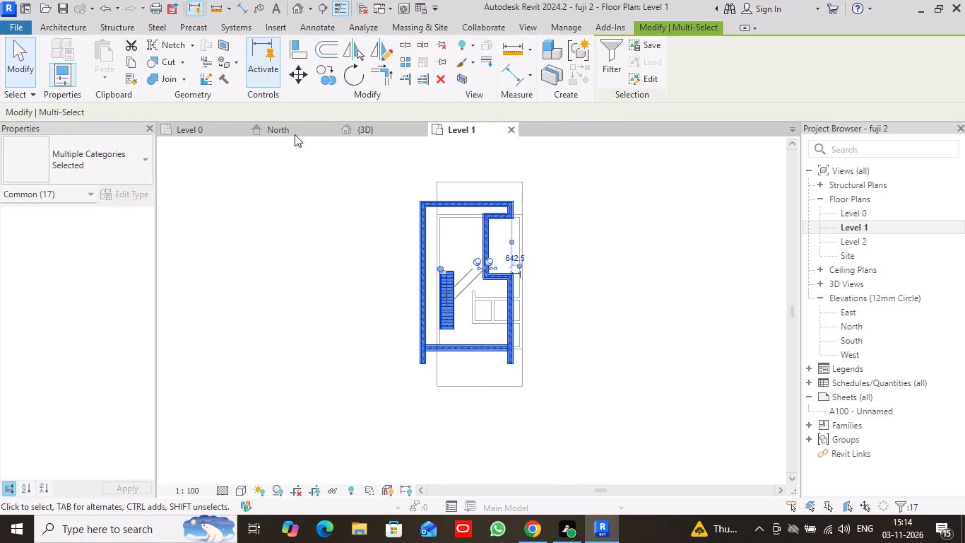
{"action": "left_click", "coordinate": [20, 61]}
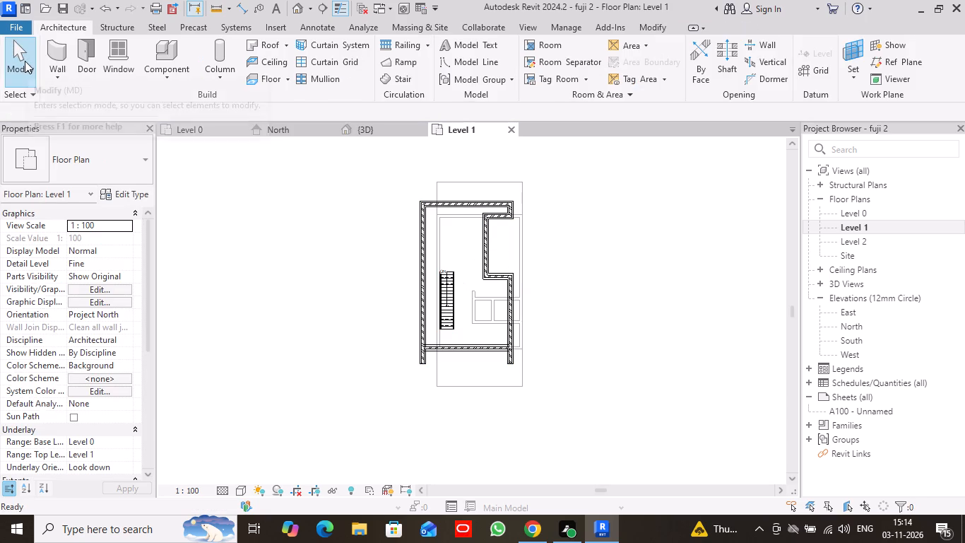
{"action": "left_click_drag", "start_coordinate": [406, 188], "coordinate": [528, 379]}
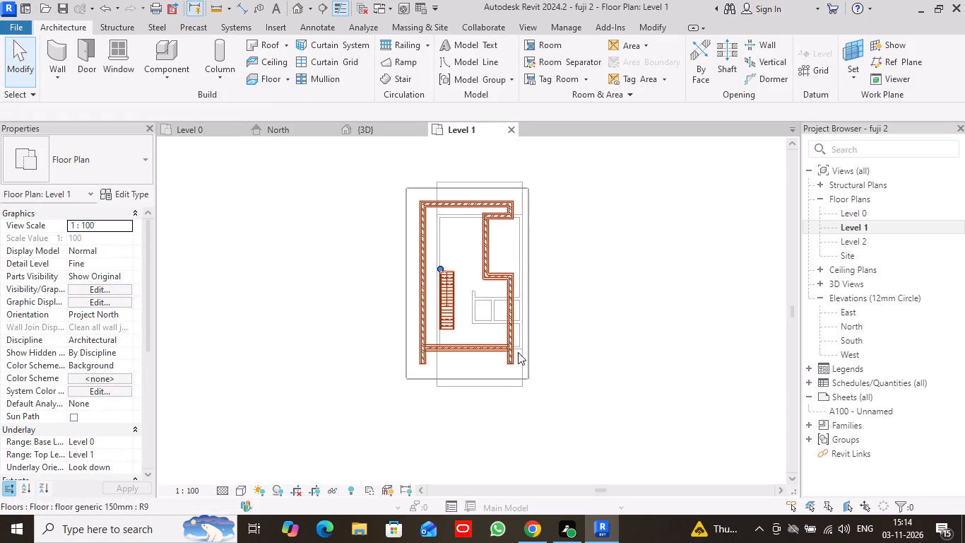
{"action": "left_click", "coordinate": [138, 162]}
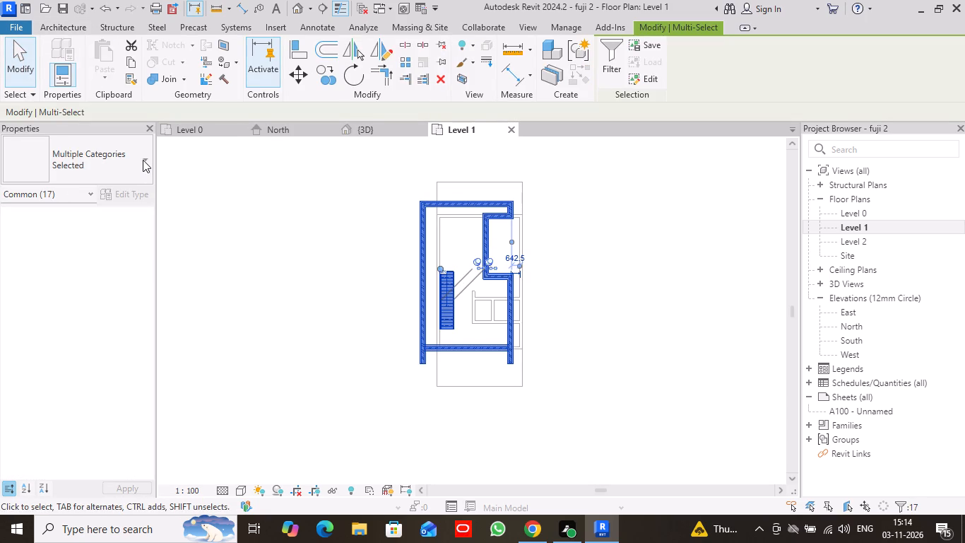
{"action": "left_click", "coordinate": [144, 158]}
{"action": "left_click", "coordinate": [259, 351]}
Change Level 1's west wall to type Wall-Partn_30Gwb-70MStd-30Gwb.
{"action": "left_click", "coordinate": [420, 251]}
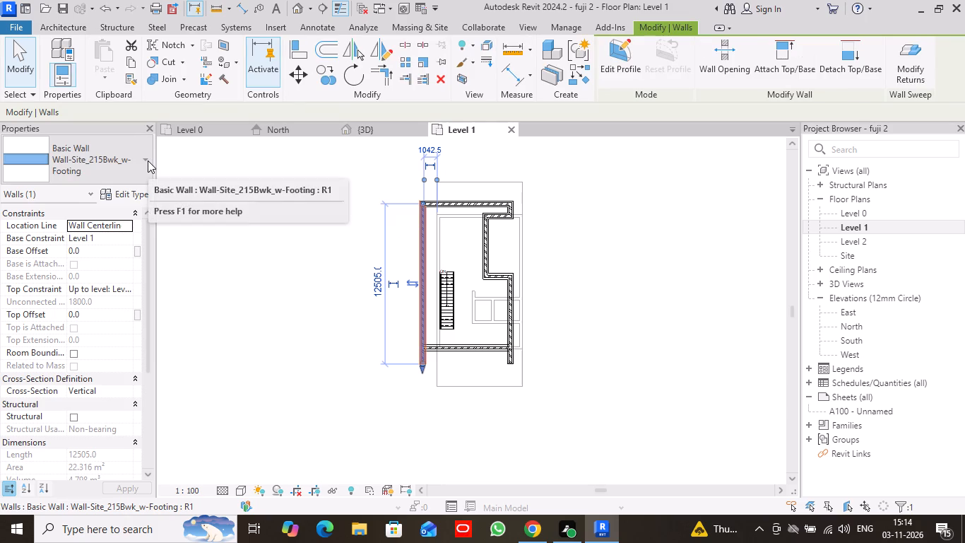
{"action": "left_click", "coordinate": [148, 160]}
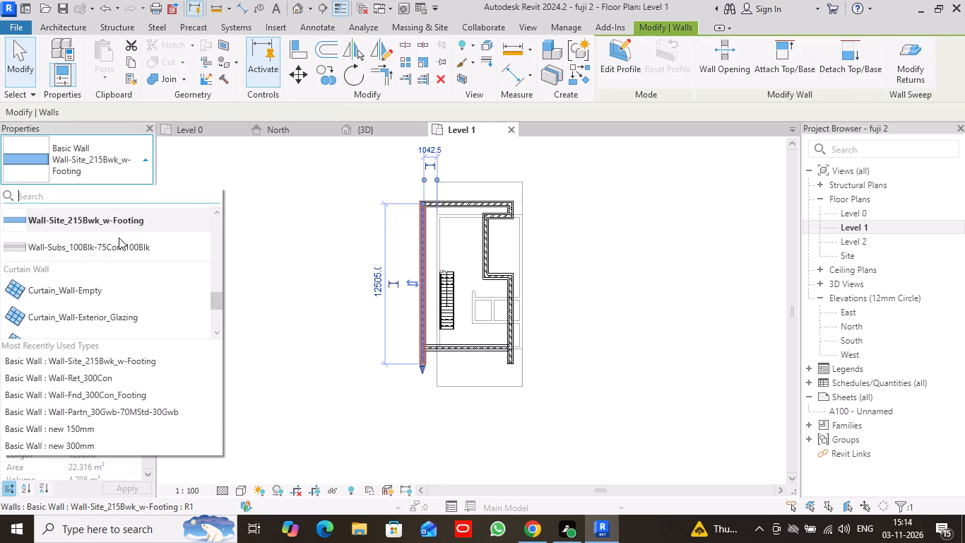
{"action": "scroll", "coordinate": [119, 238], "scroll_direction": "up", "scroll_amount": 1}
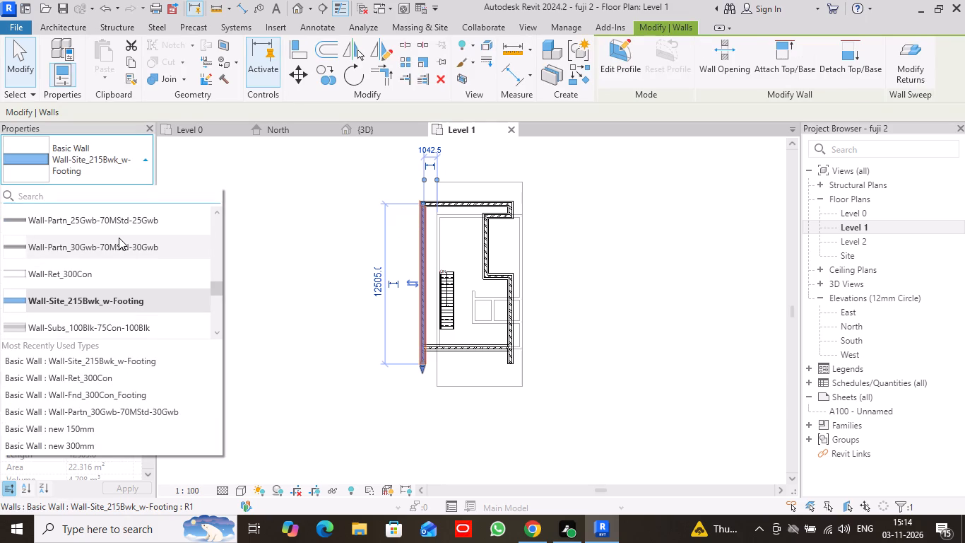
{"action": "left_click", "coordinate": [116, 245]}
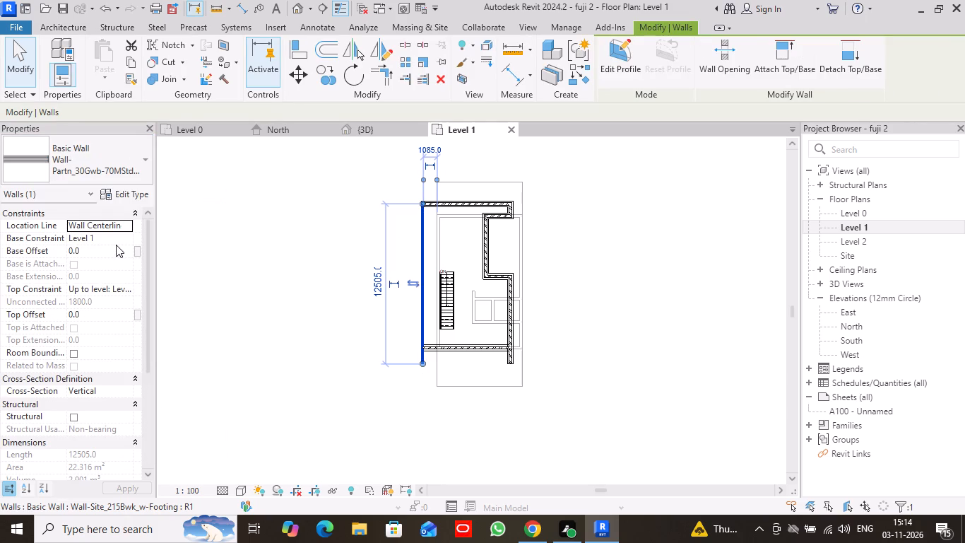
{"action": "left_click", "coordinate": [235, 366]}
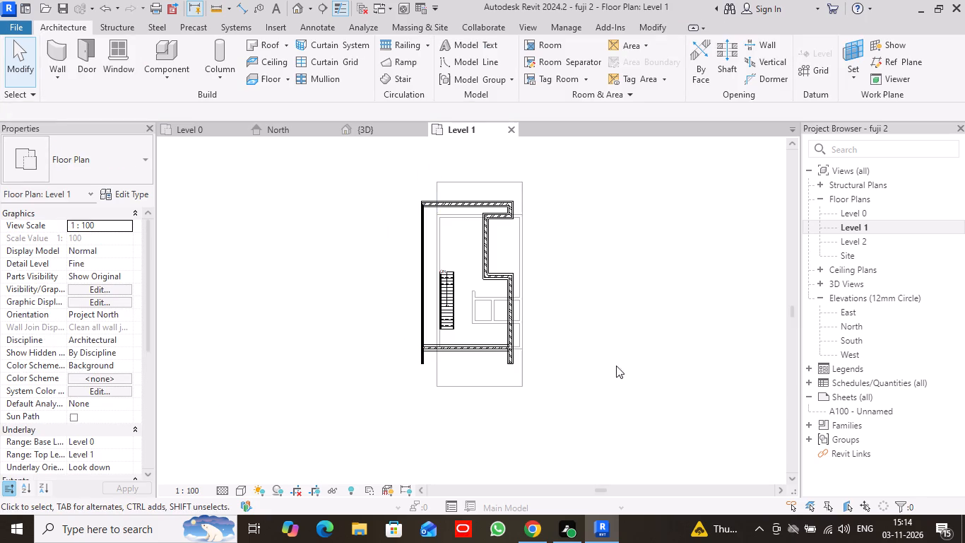
Change Level 1's north wall and west wall to type Wall-Ret_300Con.
{"action": "scroll", "coordinate": [561, 376], "scroll_direction": "up", "scroll_amount": 6}
{"action": "middle_click_drag", "start_coordinate": [541, 247], "coordinate": [598, 391]}
{"action": "scroll", "coordinate": [609, 363], "scroll_direction": "down", "scroll_amount": 2}
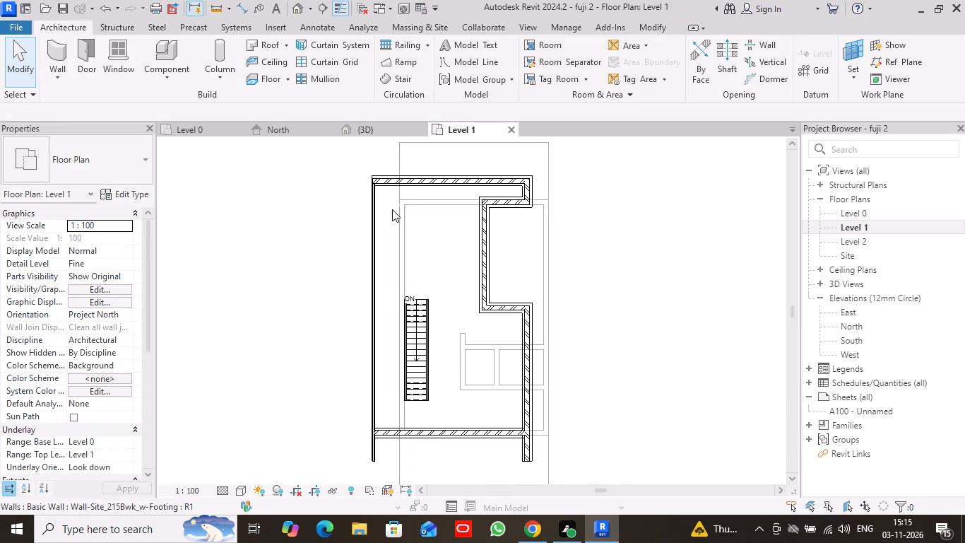
{"action": "left_click", "coordinate": [444, 178]}
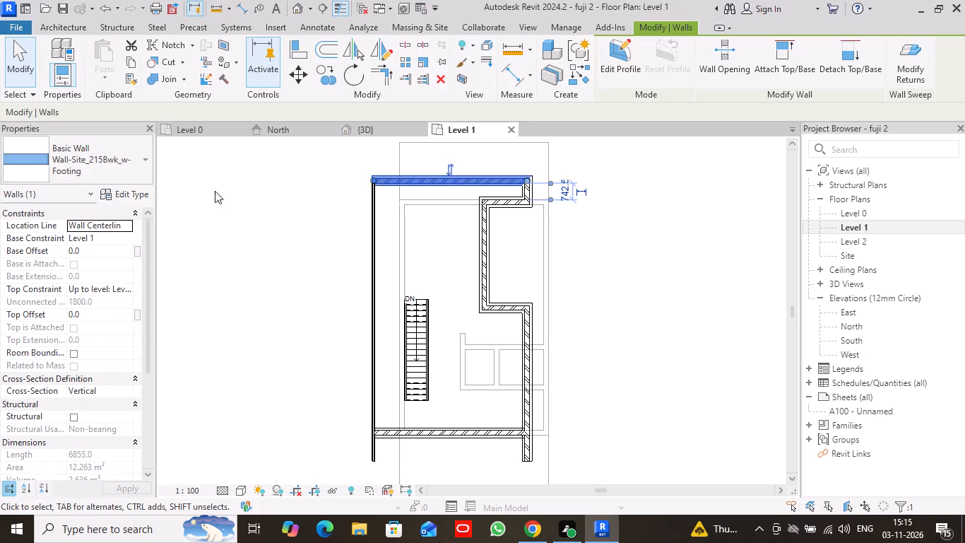
{"action": "left_click", "coordinate": [141, 159]}
{"action": "scroll", "coordinate": [136, 218], "scroll_direction": "up", "scroll_amount": 1}
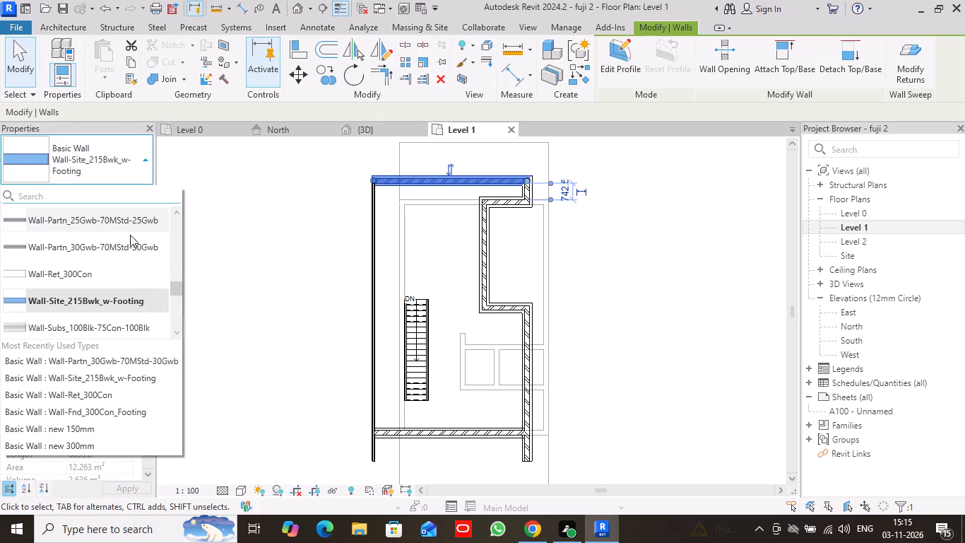
{"action": "left_click", "coordinate": [104, 273]}
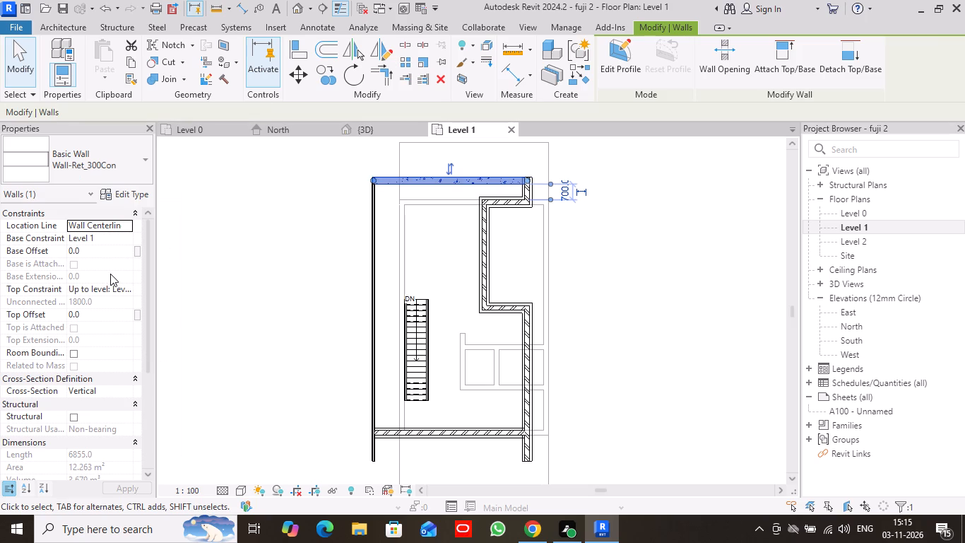
{"action": "left_click", "coordinate": [371, 282]}
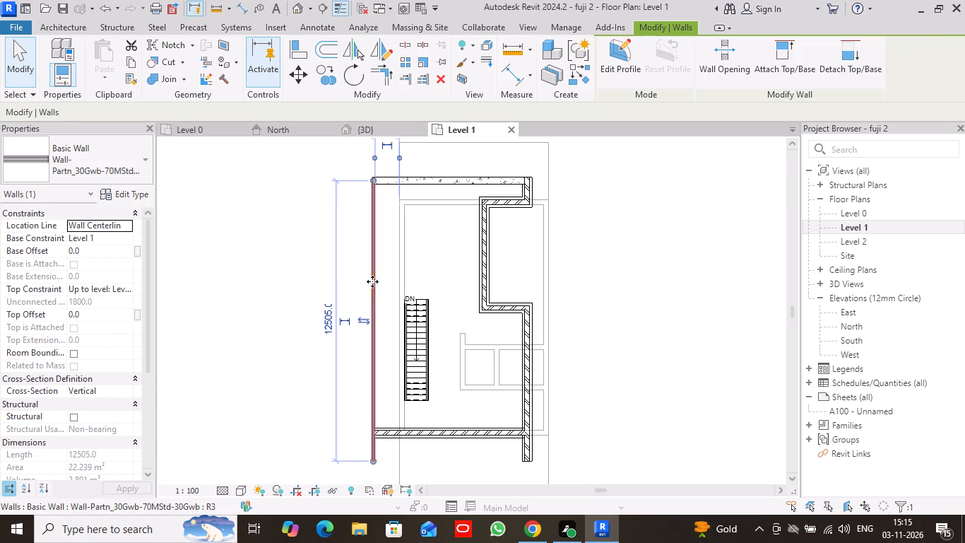
{"action": "left_click", "coordinate": [146, 160]}
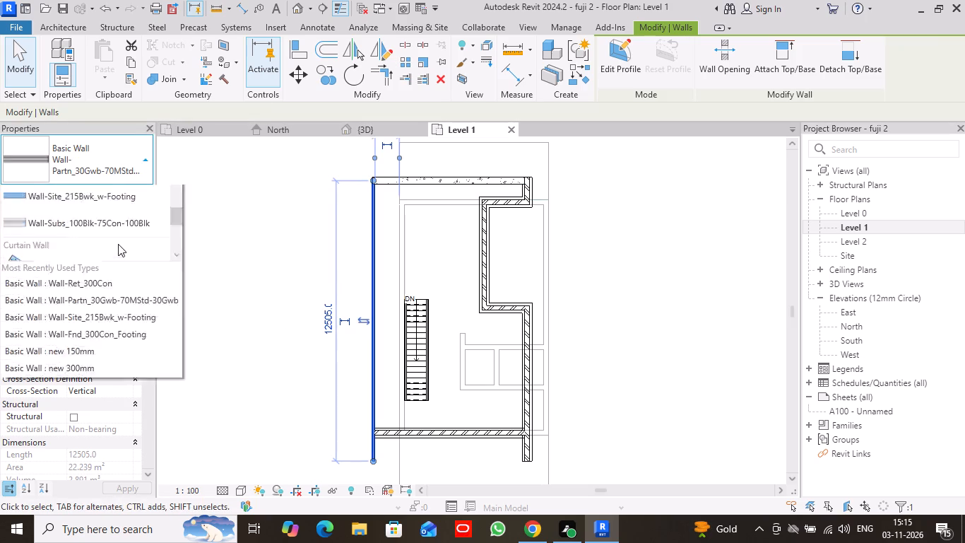
{"action": "left_click", "coordinate": [114, 253]}
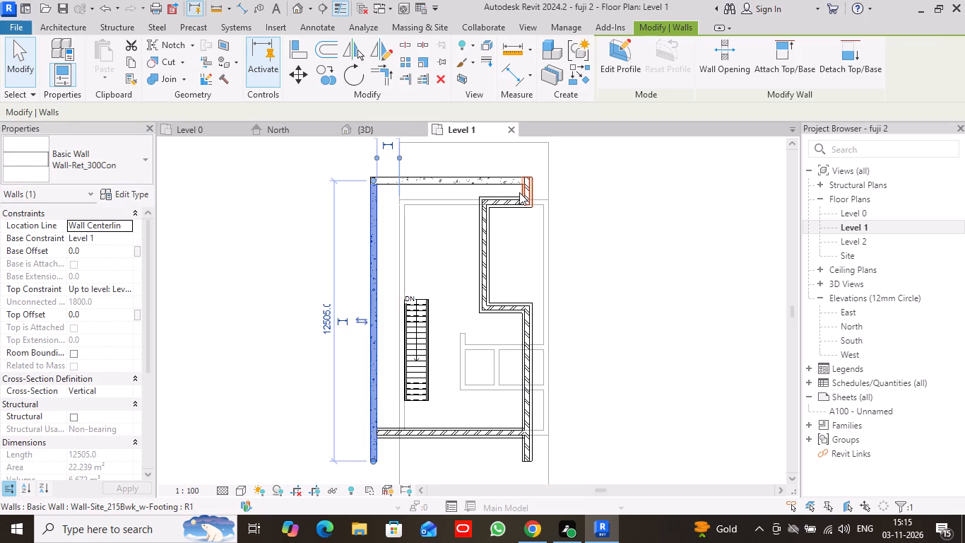
Change the short northeast end wall and the east recess's north wall on Level 1 to type Wall-Ret_300Con.
{"action": "left_click", "coordinate": [528, 192]}
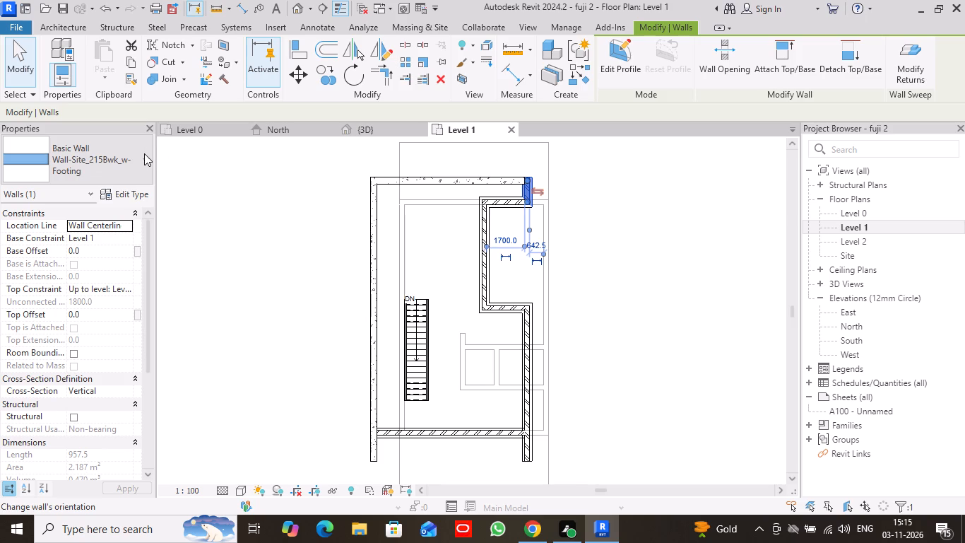
{"action": "left_click", "coordinate": [144, 156]}
{"action": "scroll", "coordinate": [119, 241], "scroll_direction": "up", "scroll_amount": 1}
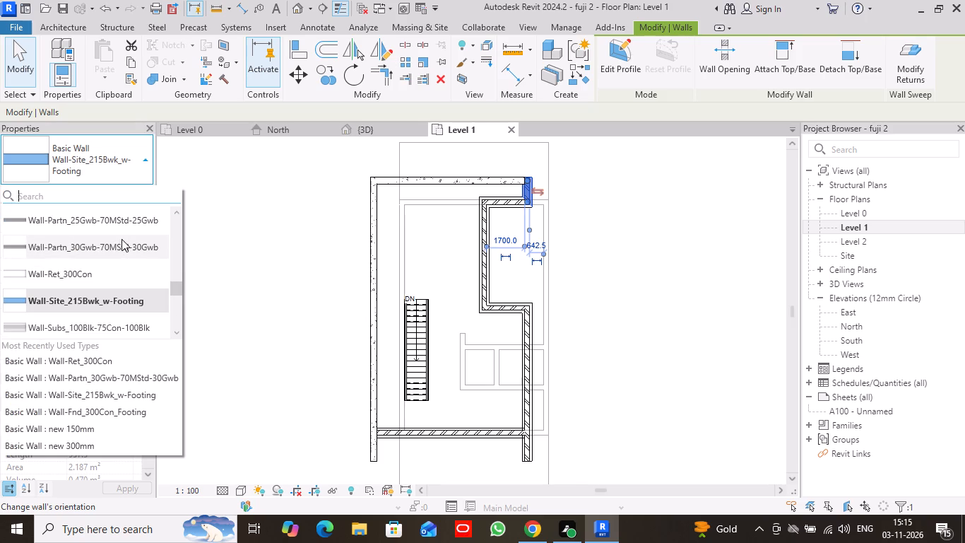
{"action": "left_click", "coordinate": [88, 268]}
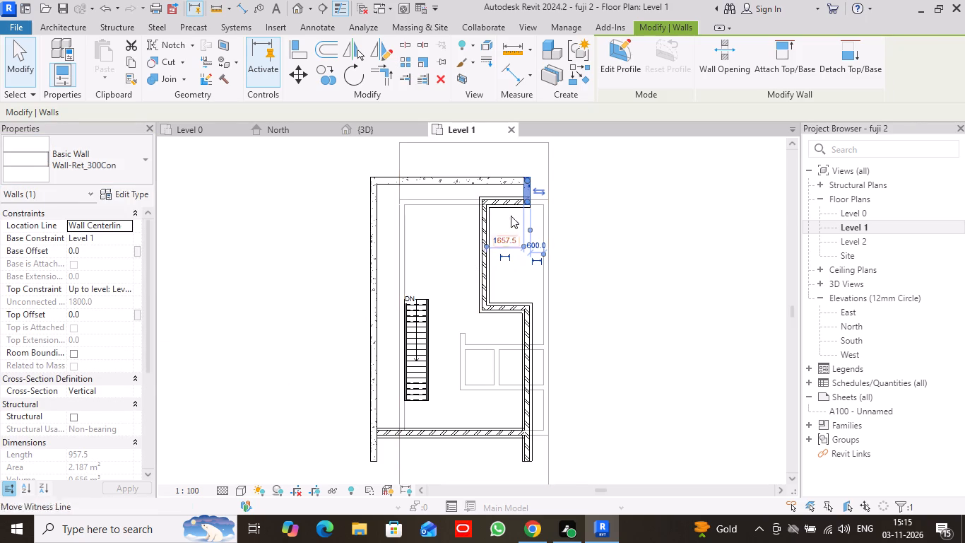
{"action": "left_click", "coordinate": [508, 203]}
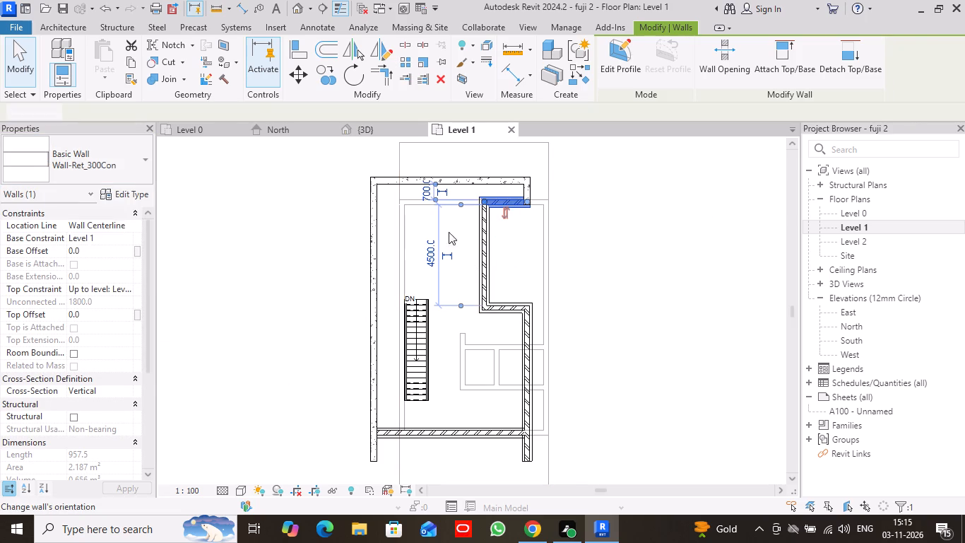
{"action": "left_click", "coordinate": [133, 166]}
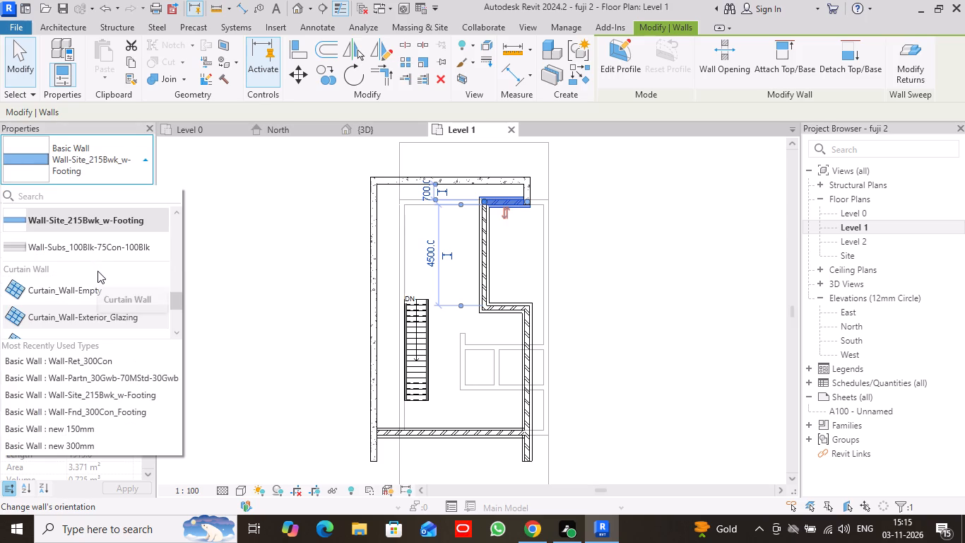
{"action": "scroll", "coordinate": [94, 235], "scroll_direction": "up", "scroll_amount": 2}
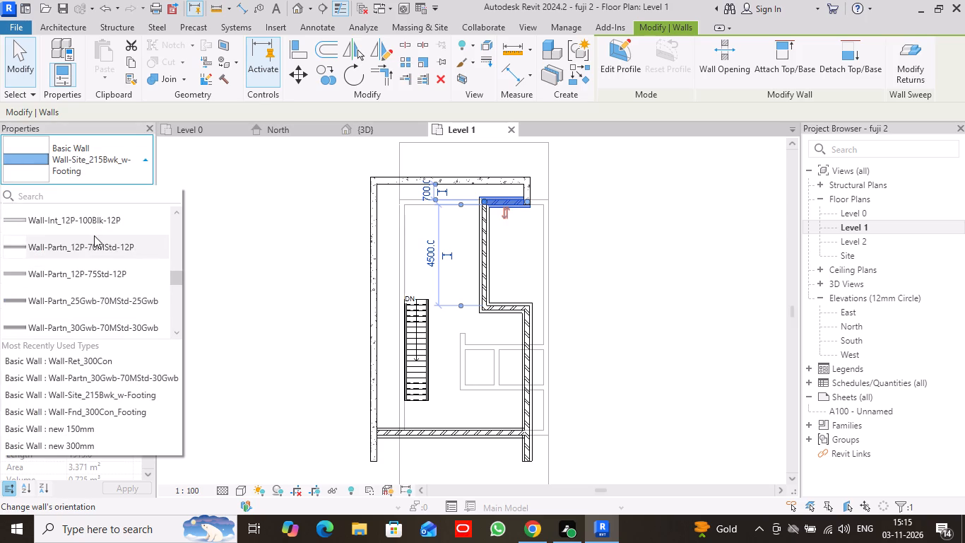
{"action": "scroll", "coordinate": [107, 282], "scroll_direction": "down", "scroll_amount": 1}
{"action": "left_click", "coordinate": [100, 271]}
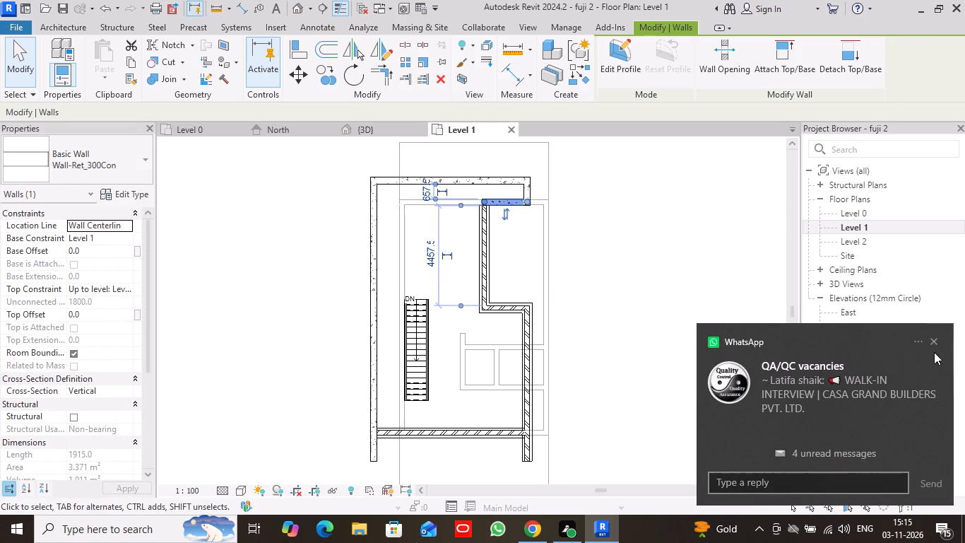
{"action": "left_click", "coordinate": [935, 343]}
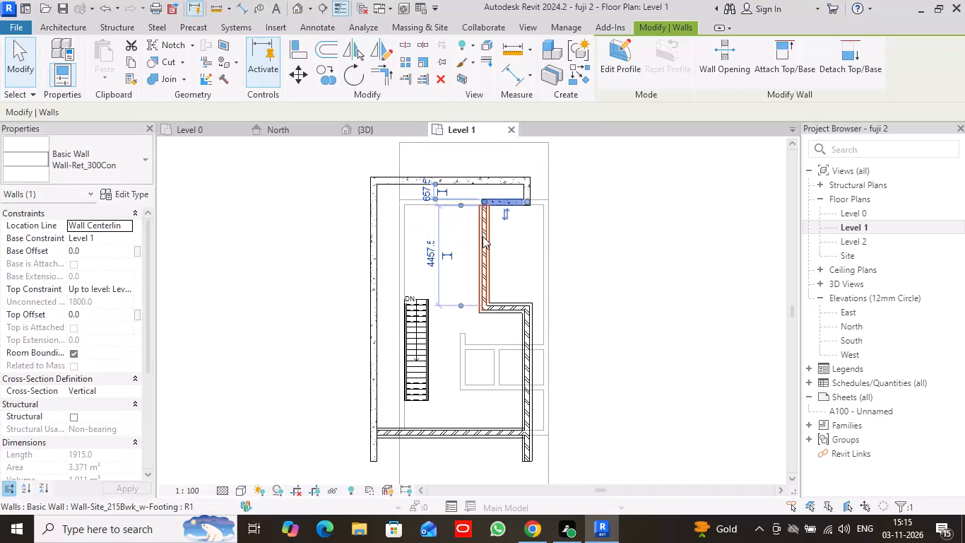
Change the east recess's long inner wall and its south wall on Level 1 to type Wall-Ret_300Con.
{"action": "left_click", "coordinate": [482, 236]}
{"action": "left_click", "coordinate": [143, 163]}
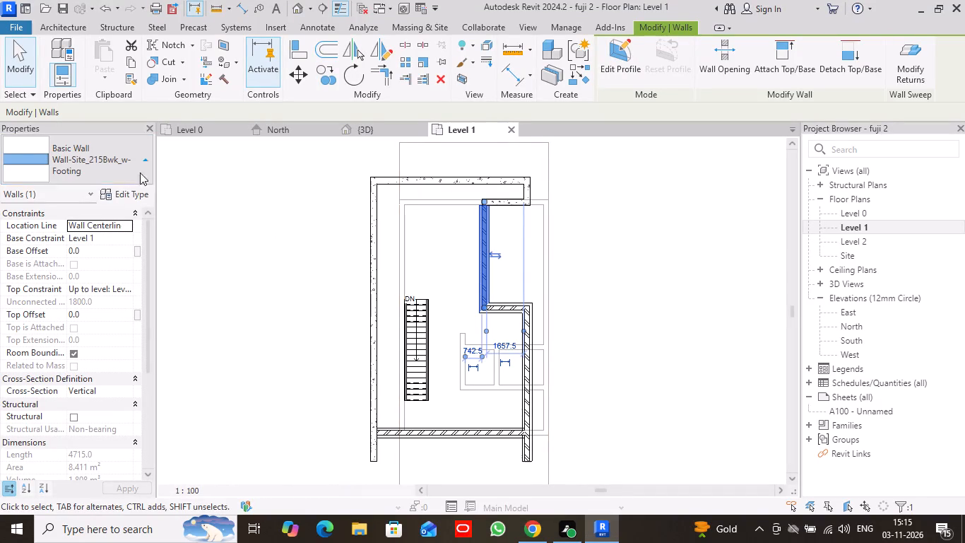
{"action": "scroll", "coordinate": [107, 251], "scroll_direction": "up", "scroll_amount": 1}
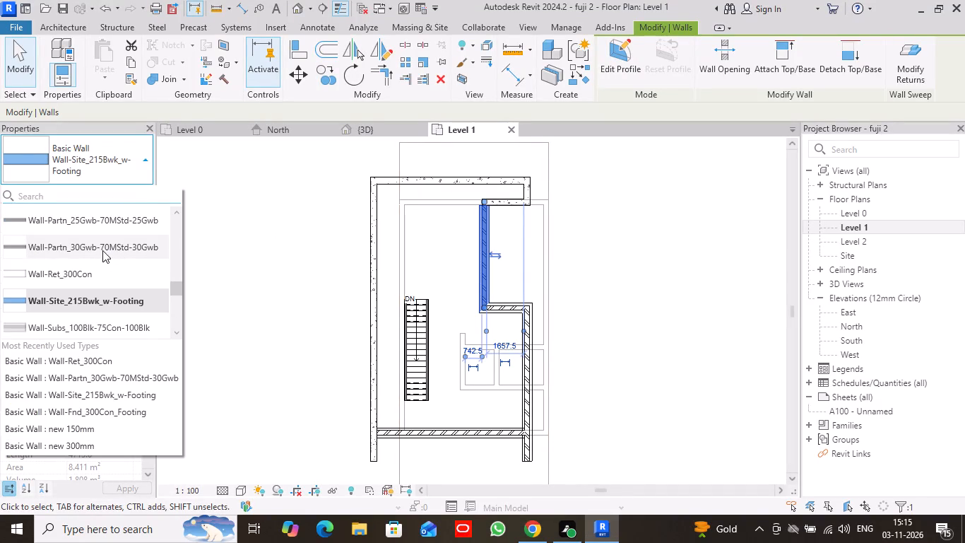
{"action": "left_click", "coordinate": [106, 274]}
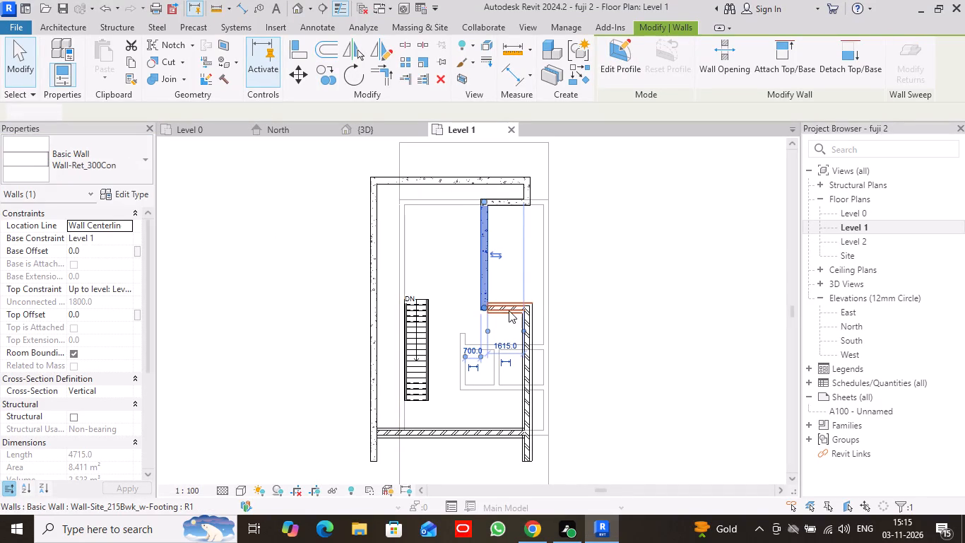
{"action": "left_click", "coordinate": [509, 310]}
{"action": "left_click", "coordinate": [143, 158]}
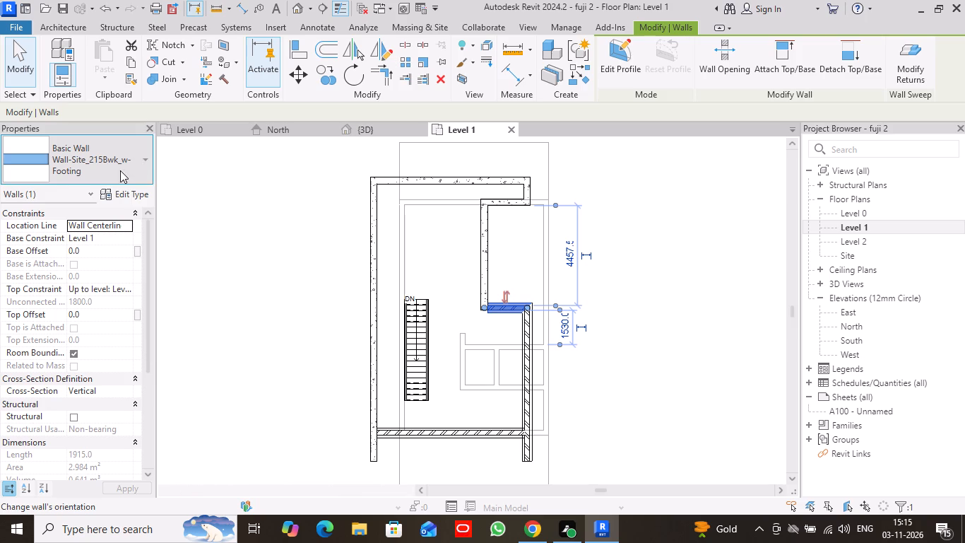
{"action": "scroll", "coordinate": [109, 233], "scroll_direction": "up", "scroll_amount": 2}
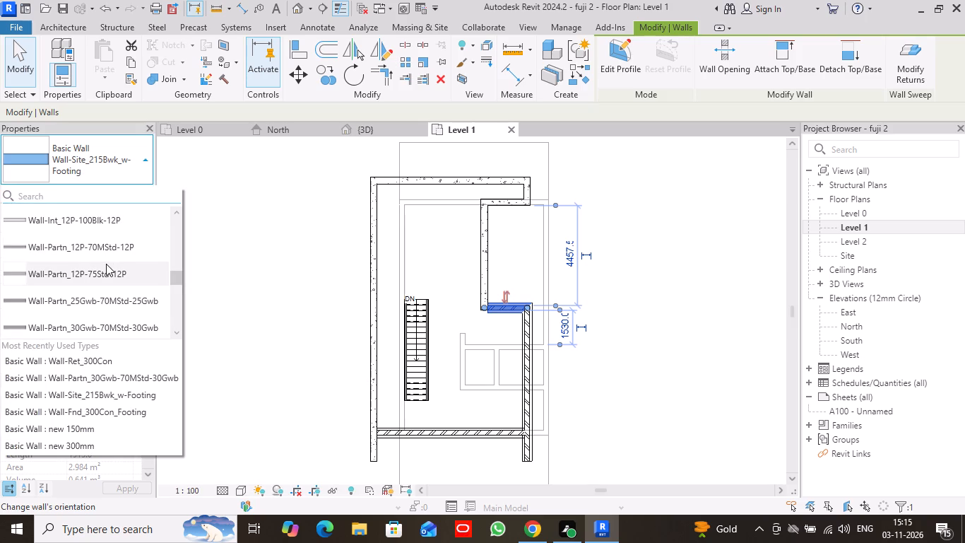
{"action": "scroll", "coordinate": [108, 262], "scroll_direction": "up", "scroll_amount": 1}
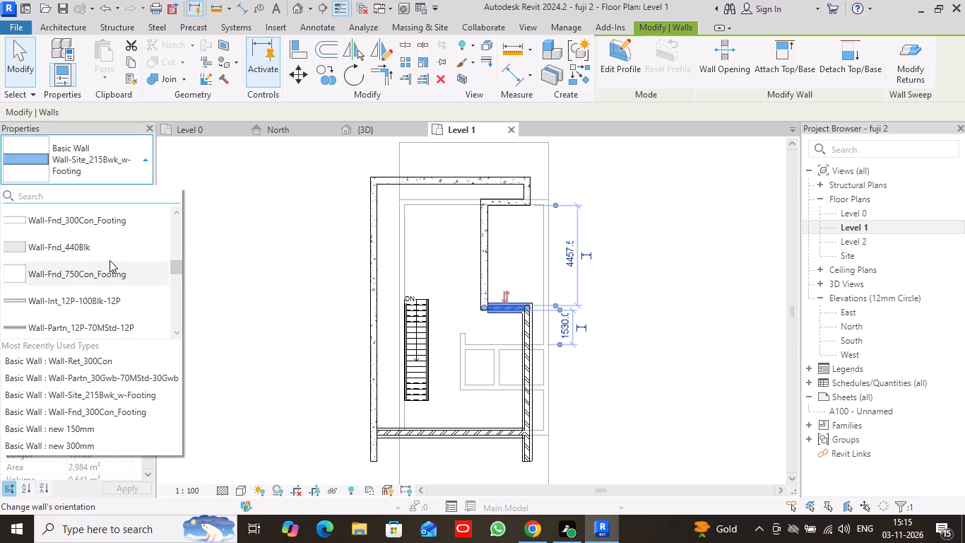
{"action": "scroll", "coordinate": [109, 260], "scroll_direction": "down", "scroll_amount": 3}
{"action": "scroll", "coordinate": [109, 260], "scroll_direction": "up", "scroll_amount": 1}
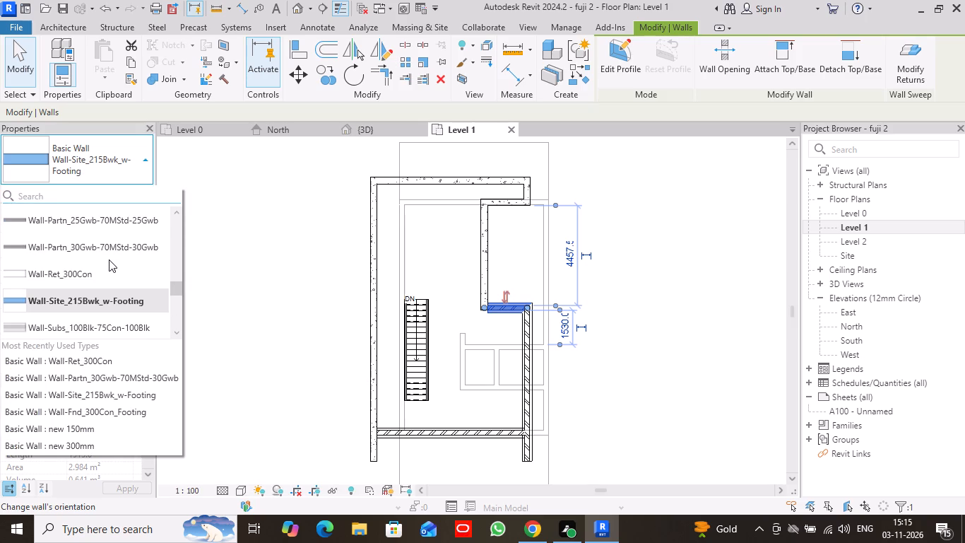
{"action": "left_click", "coordinate": [94, 264]}
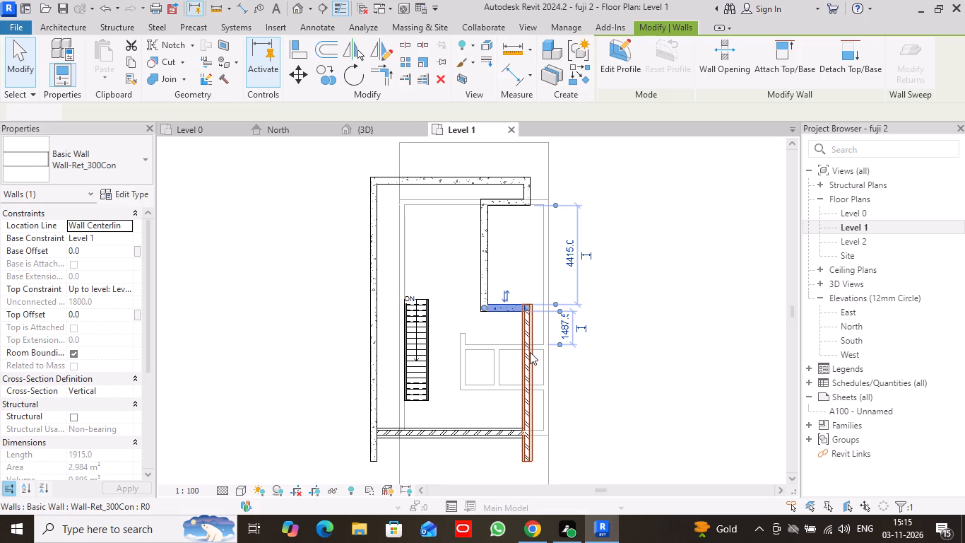
Change Level 1's southeast wall and the south cross wall to type Wall-Ret_300Con.
{"action": "left_click", "coordinate": [528, 379]}
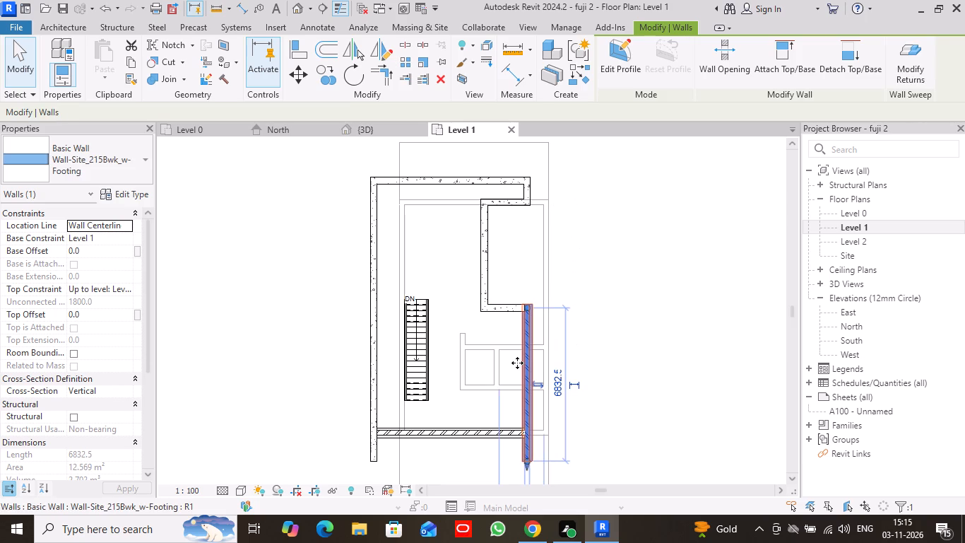
{"action": "left_click", "coordinate": [138, 160]}
{"action": "scroll", "coordinate": [127, 221], "scroll_direction": "up", "scroll_amount": 1}
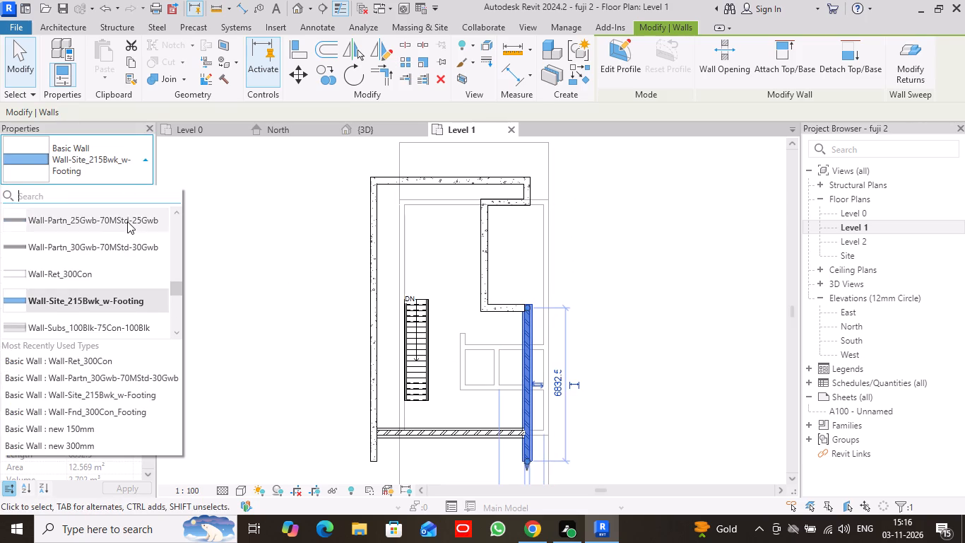
{"action": "left_click", "coordinate": [95, 271]}
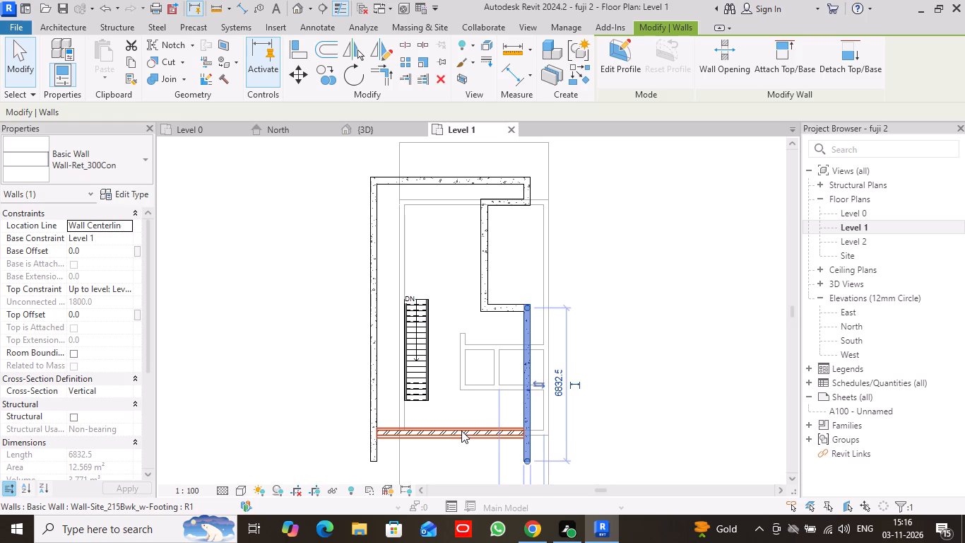
{"action": "left_click", "coordinate": [461, 431]}
{"action": "left_click", "coordinate": [143, 157]}
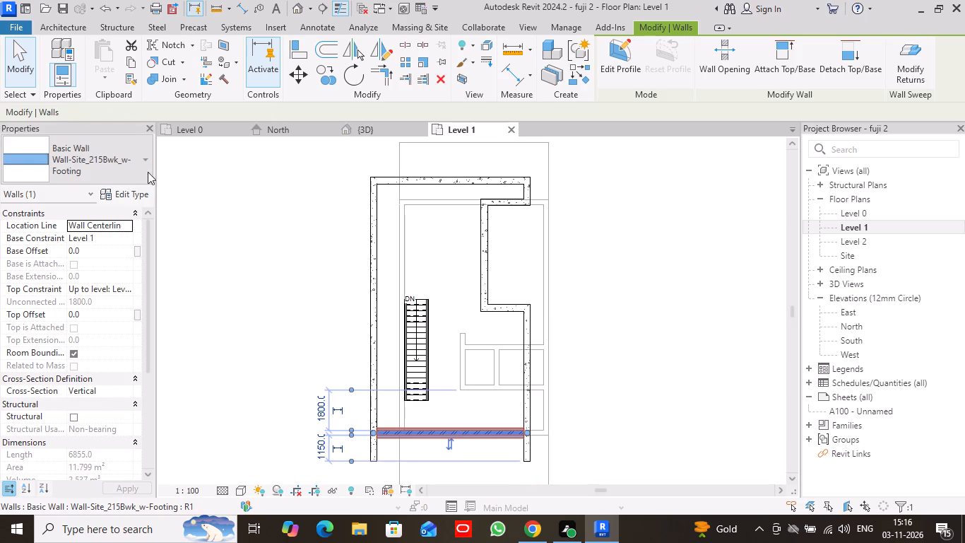
{"action": "scroll", "coordinate": [114, 247], "scroll_direction": "up", "scroll_amount": 2}
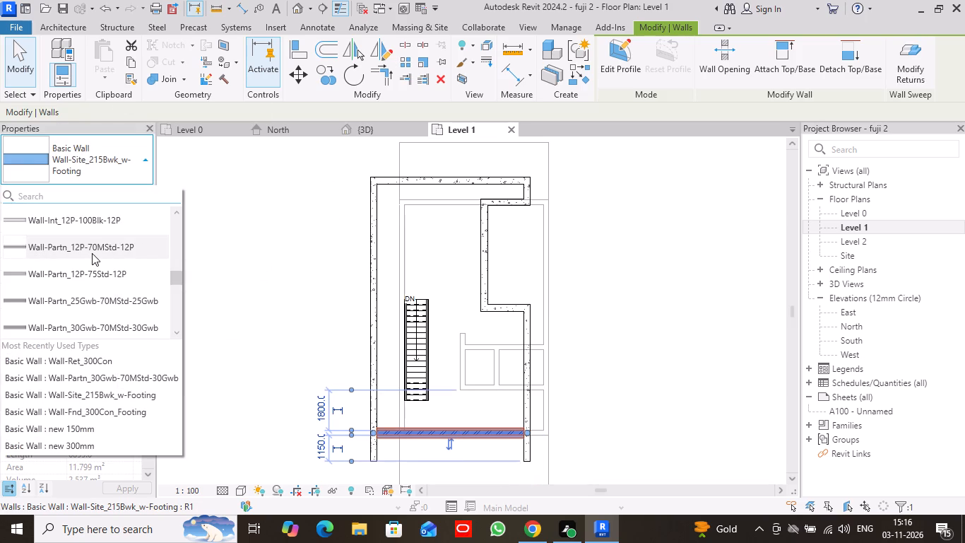
{"action": "scroll", "coordinate": [92, 253], "scroll_direction": "up", "scroll_amount": 2}
{"action": "scroll", "coordinate": [93, 252], "scroll_direction": "down", "scroll_amount": 1}
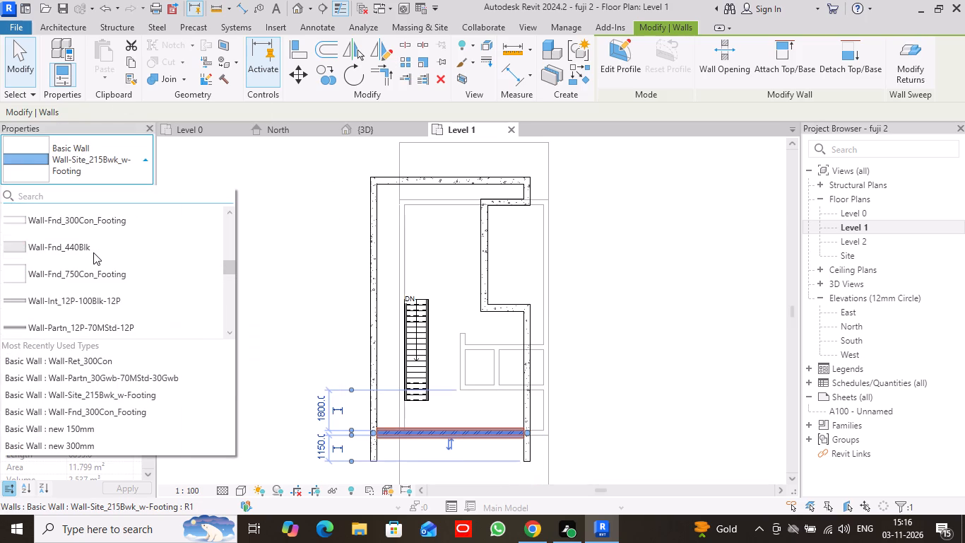
{"action": "scroll", "coordinate": [108, 252], "scroll_direction": "down", "scroll_amount": 2}
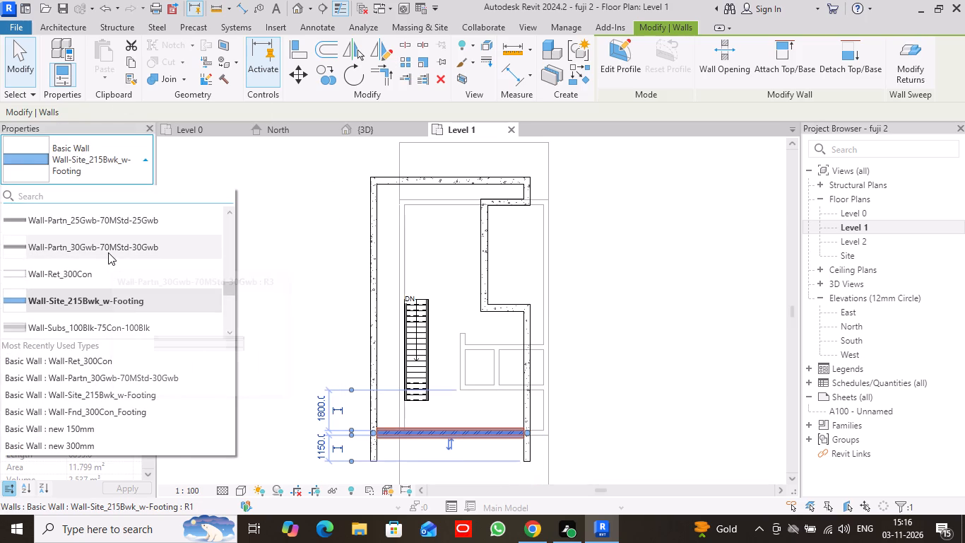
{"action": "left_click", "coordinate": [101, 266]}
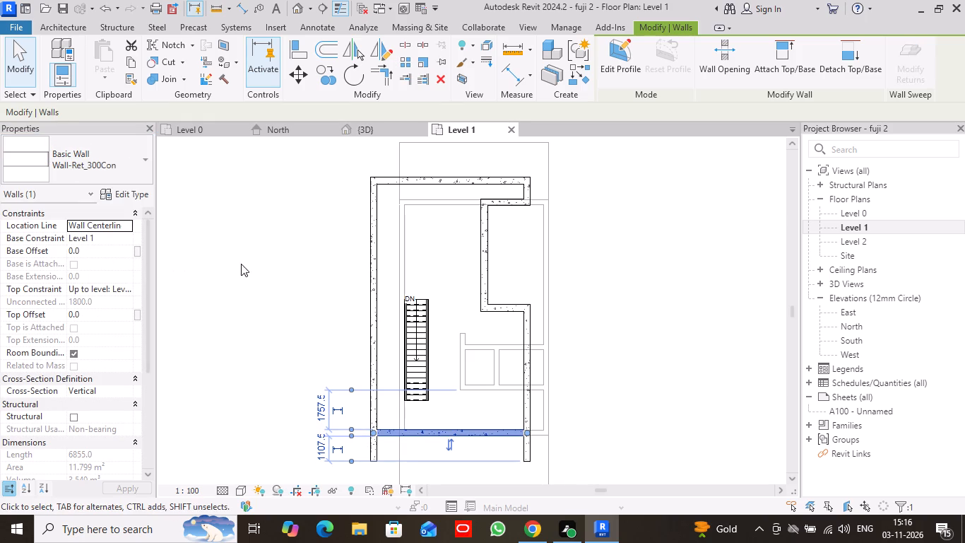
{"action": "left_click", "coordinate": [680, 277]}
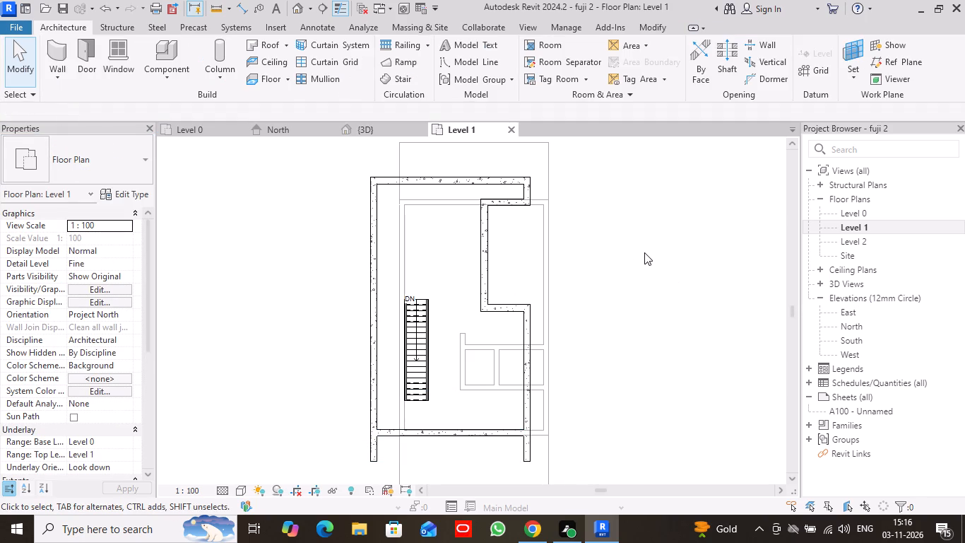
{"action": "scroll", "coordinate": [639, 252], "scroll_direction": "down", "scroll_amount": 1}
{"action": "left_click", "coordinate": [639, 252]}
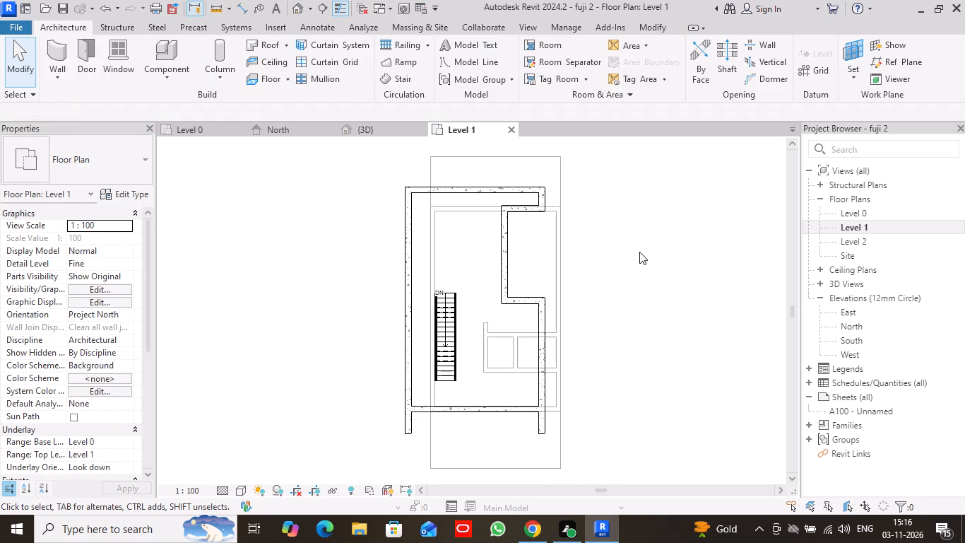
Start a floor generic 150mm boundary on Level 1, tracing the north wall, the short northeast end wall and the underlying east brick wall.
{"action": "left_click", "coordinate": [271, 77]}
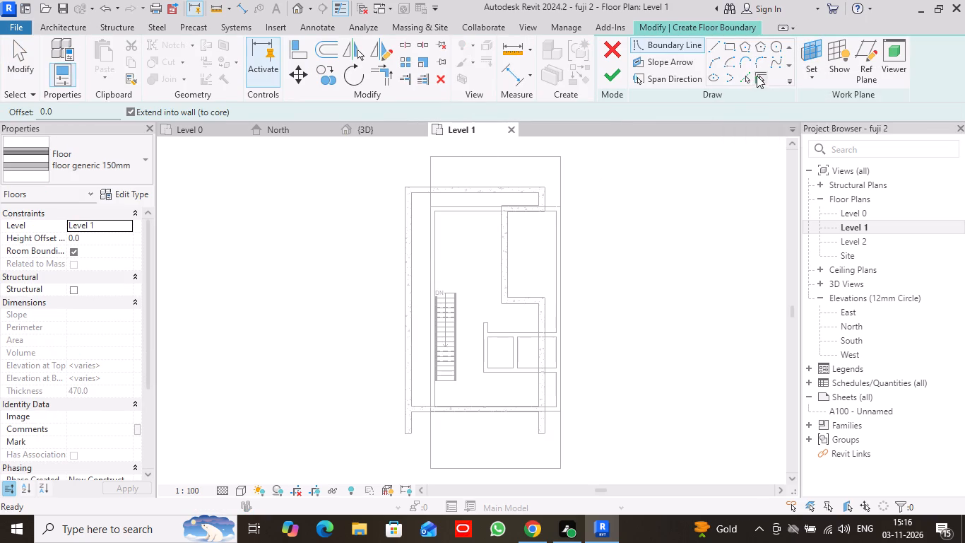
{"action": "left_click", "coordinate": [761, 73]}
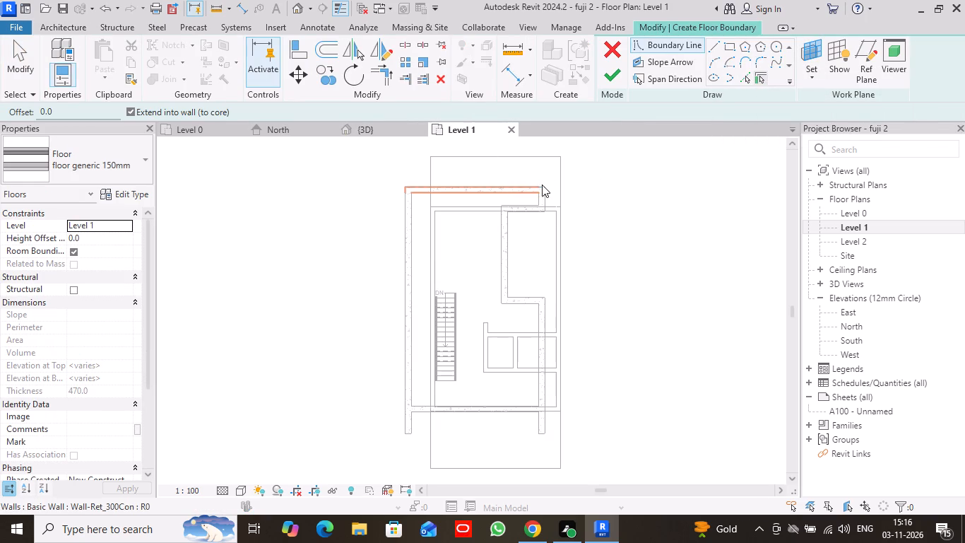
{"action": "left_click", "coordinate": [749, 78]}
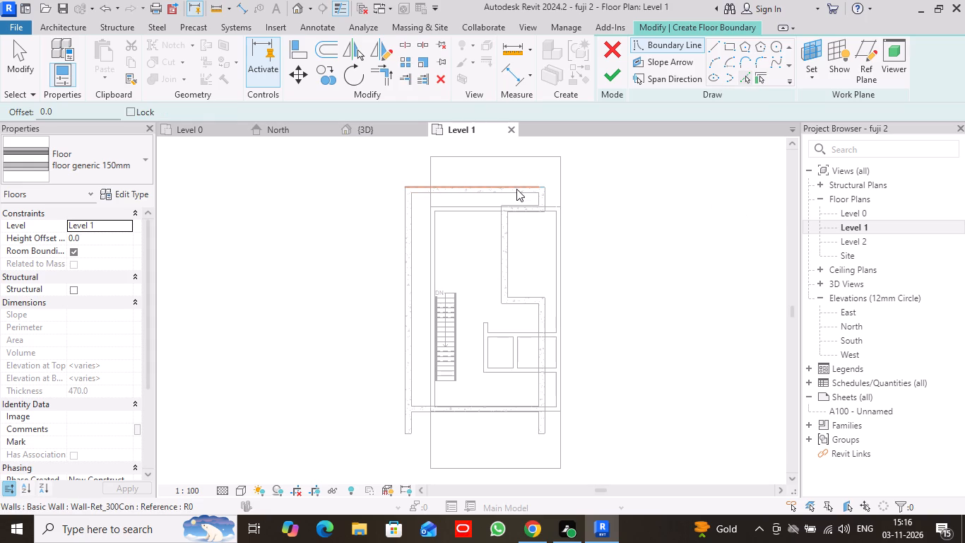
{"action": "left_click", "coordinate": [516, 189]}
{"action": "left_click", "coordinate": [545, 203]}
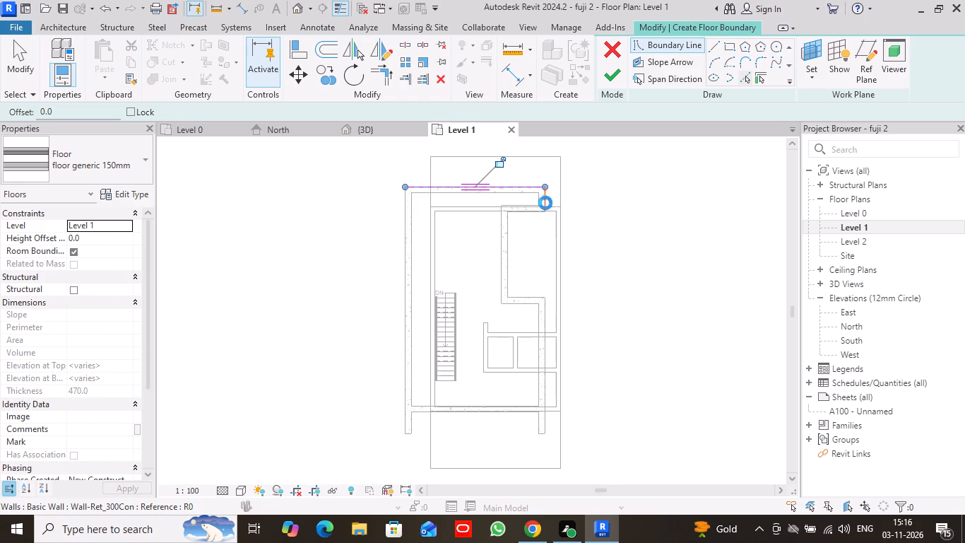
{"action": "left_click", "coordinate": [552, 245]}
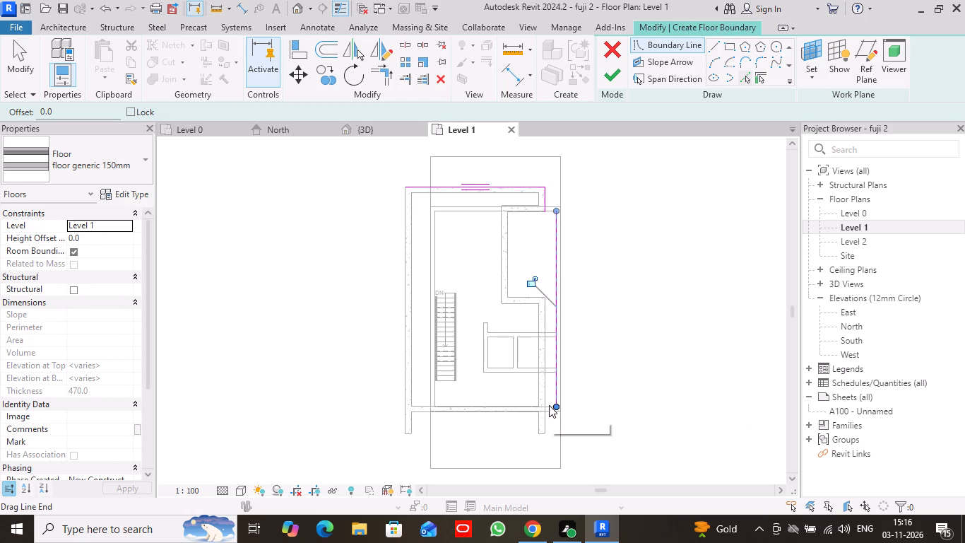
Draw the floor boundary's south line, about 7155 mm long, between the outer south ends of the west and southeast walls.
{"action": "scroll", "coordinate": [549, 404], "scroll_direction": "up", "scroll_amount": 6}
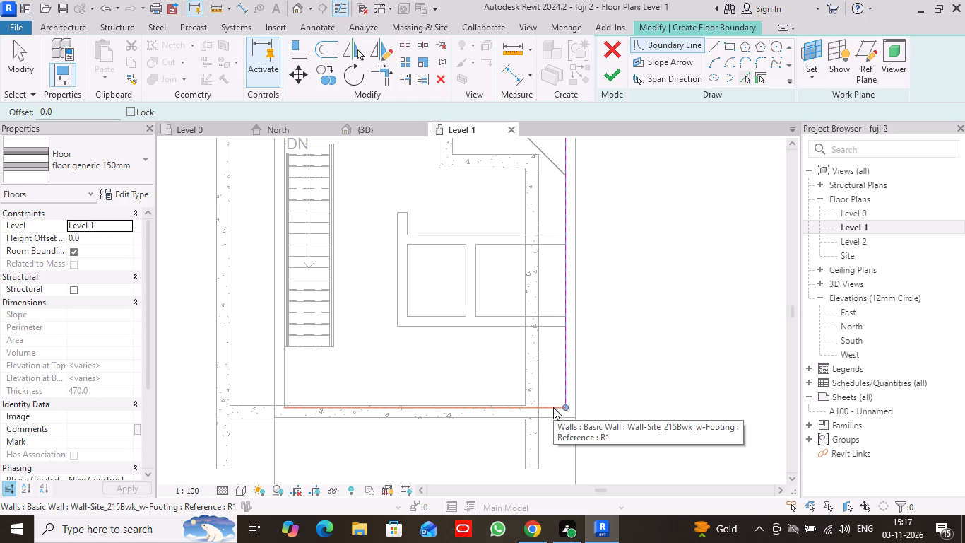
{"action": "scroll", "coordinate": [553, 407], "scroll_direction": "down", "scroll_amount": 3}
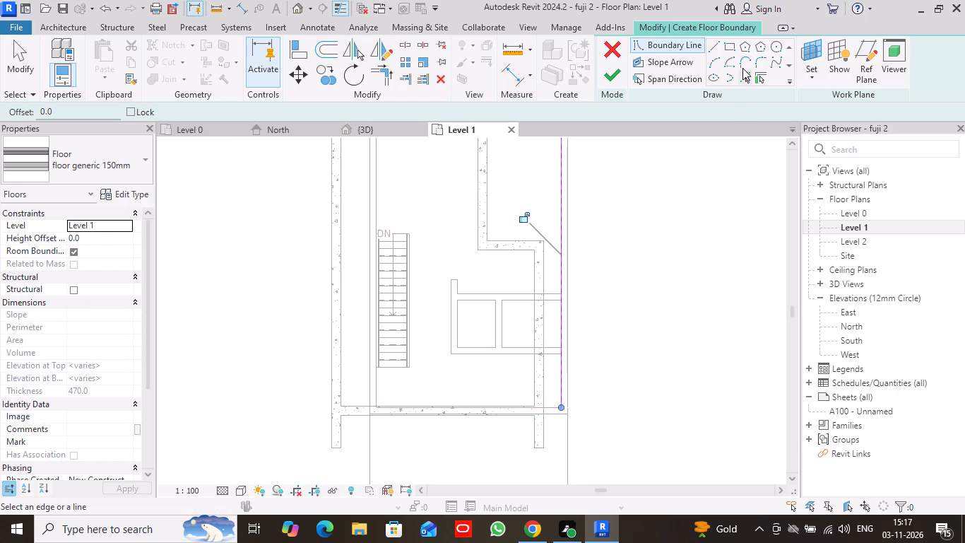
{"action": "left_click", "coordinate": [714, 50]}
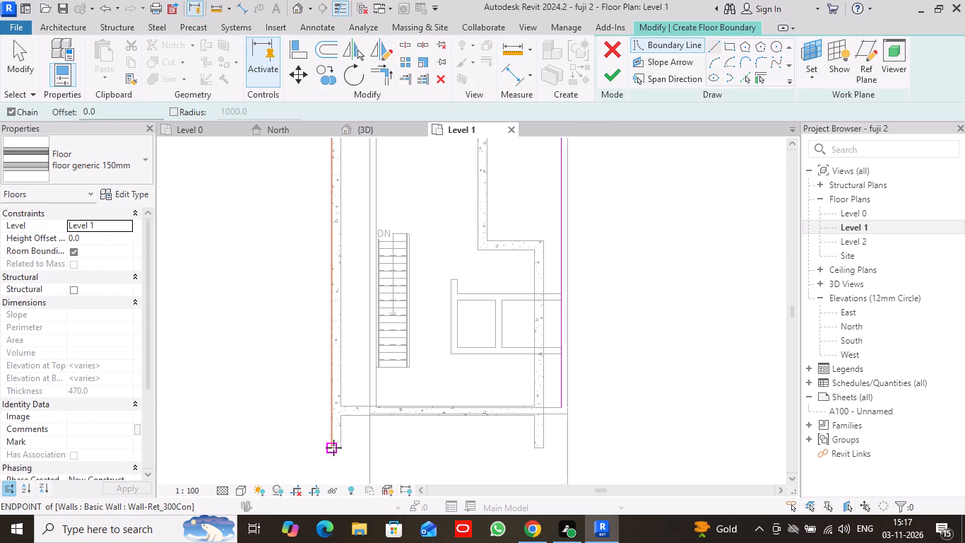
{"action": "left_click", "coordinate": [331, 446]}
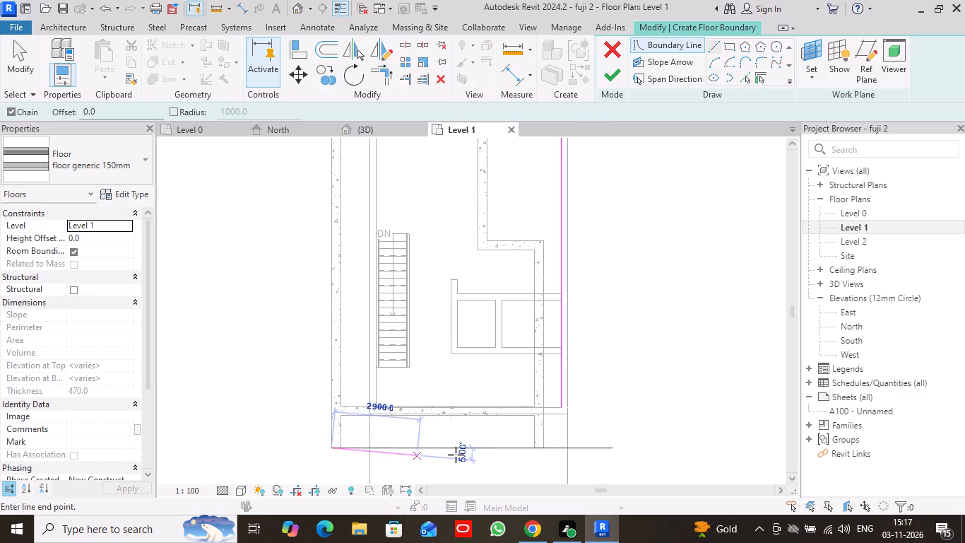
{"action": "left_click", "coordinate": [545, 447]}
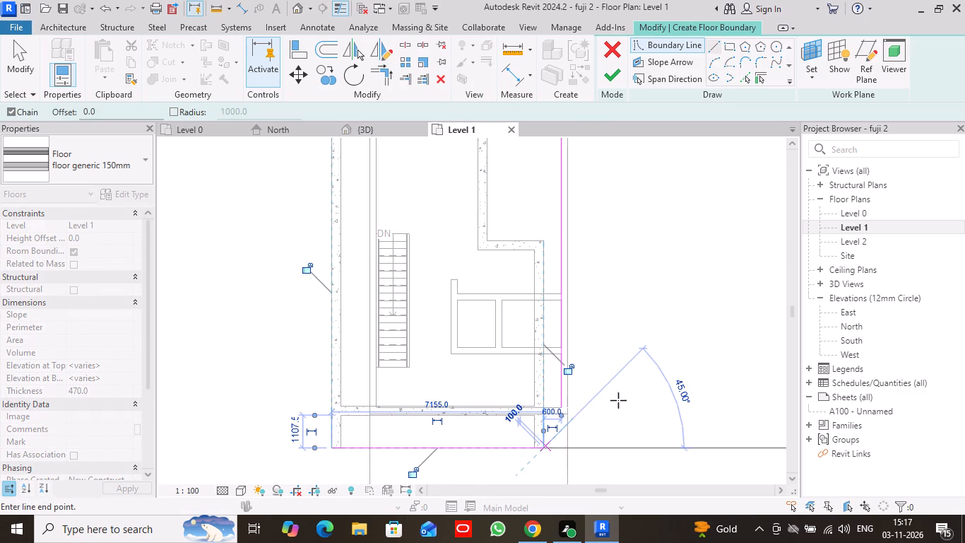
{"action": "scroll", "coordinate": [295, 312], "scroll_direction": "down", "scroll_amount": 4}
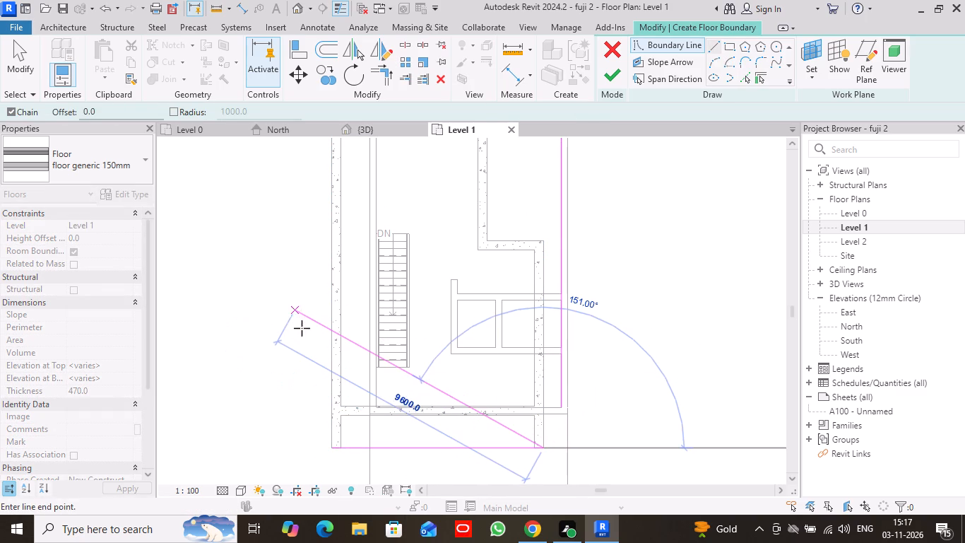
{"action": "key", "text": "Escape"}
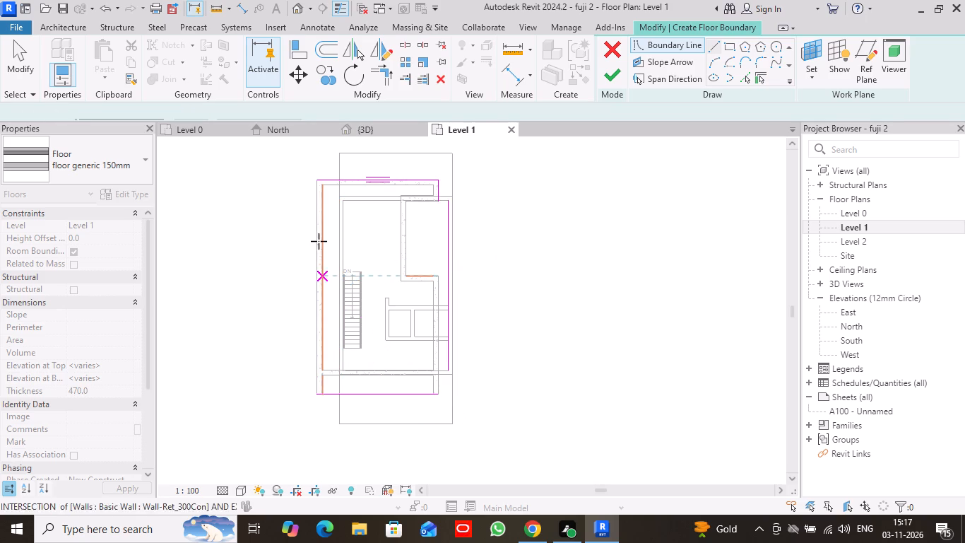
Add floor boundary lines along the west wall's outer face and the underlying south brick wall's inner face.
{"action": "left_click", "coordinate": [747, 76]}
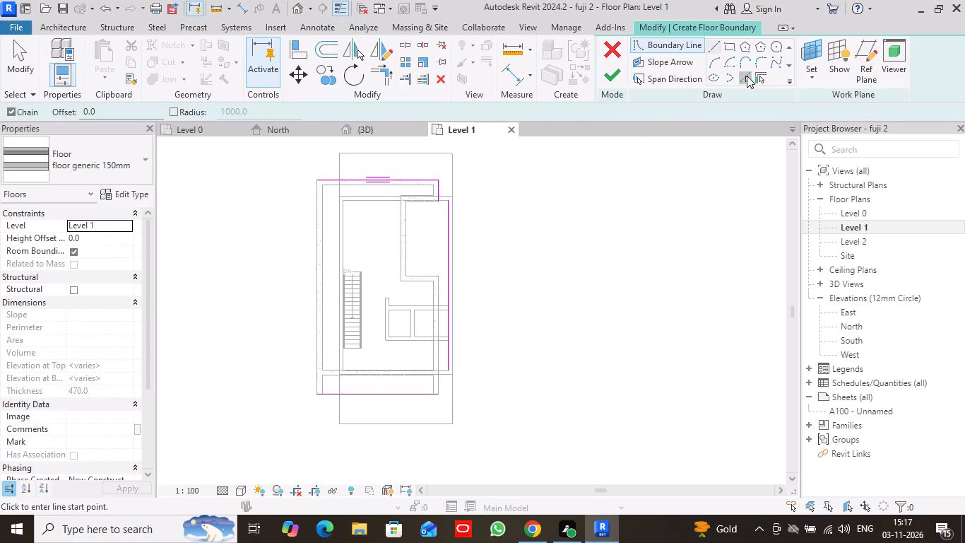
{"action": "left_click", "coordinate": [316, 255]}
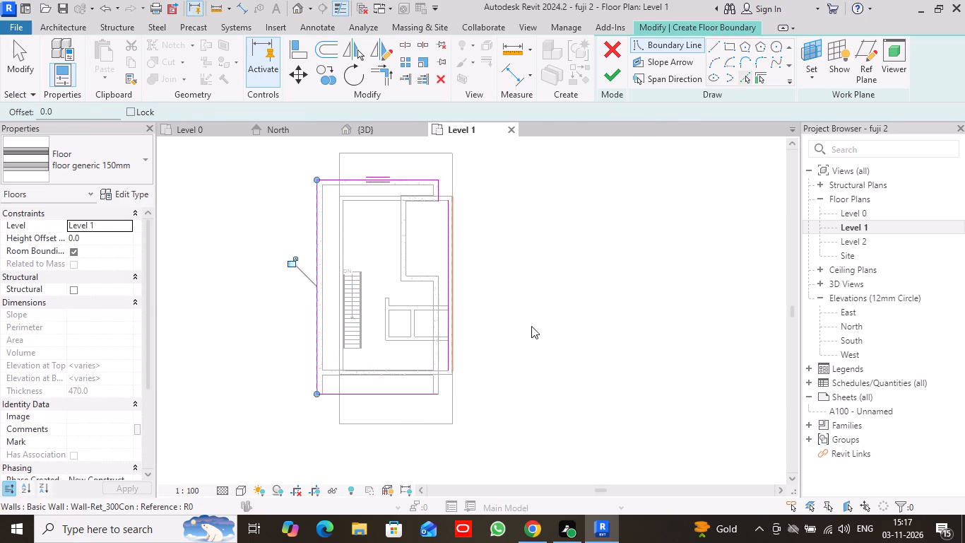
{"action": "scroll", "coordinate": [562, 296], "scroll_direction": "up", "scroll_amount": 3}
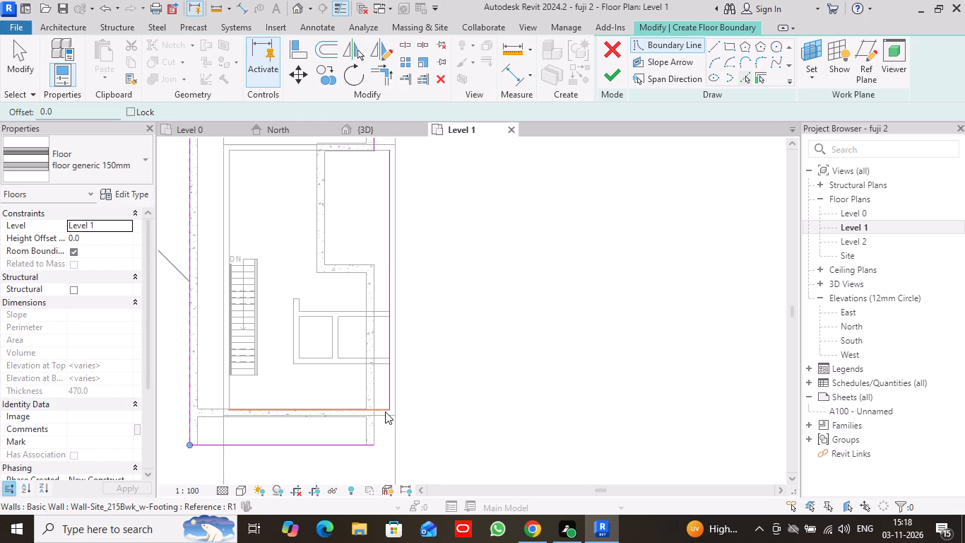
{"action": "left_click", "coordinate": [385, 411]}
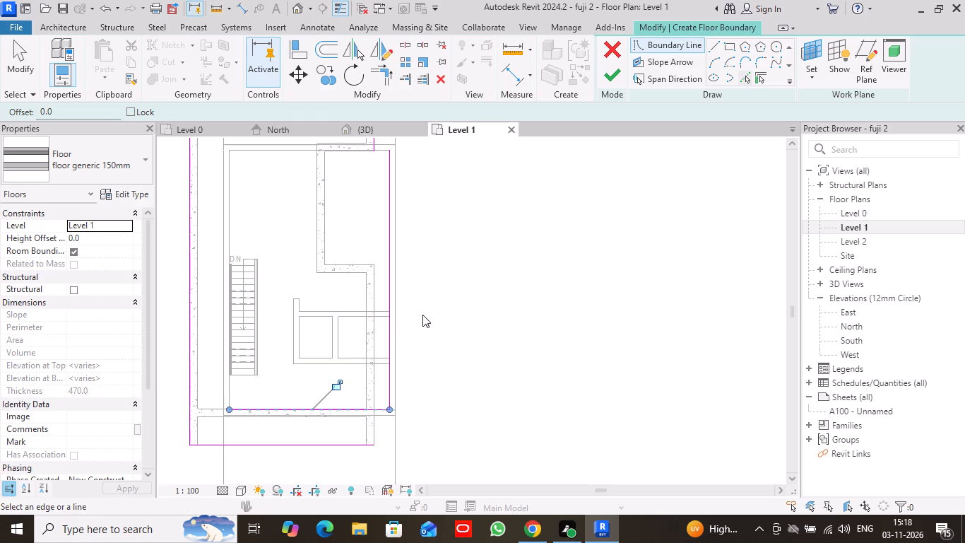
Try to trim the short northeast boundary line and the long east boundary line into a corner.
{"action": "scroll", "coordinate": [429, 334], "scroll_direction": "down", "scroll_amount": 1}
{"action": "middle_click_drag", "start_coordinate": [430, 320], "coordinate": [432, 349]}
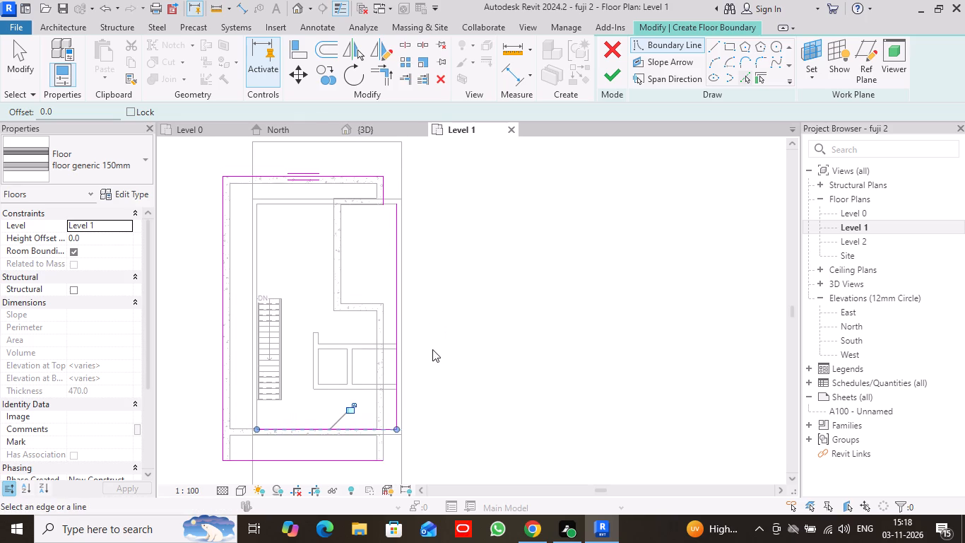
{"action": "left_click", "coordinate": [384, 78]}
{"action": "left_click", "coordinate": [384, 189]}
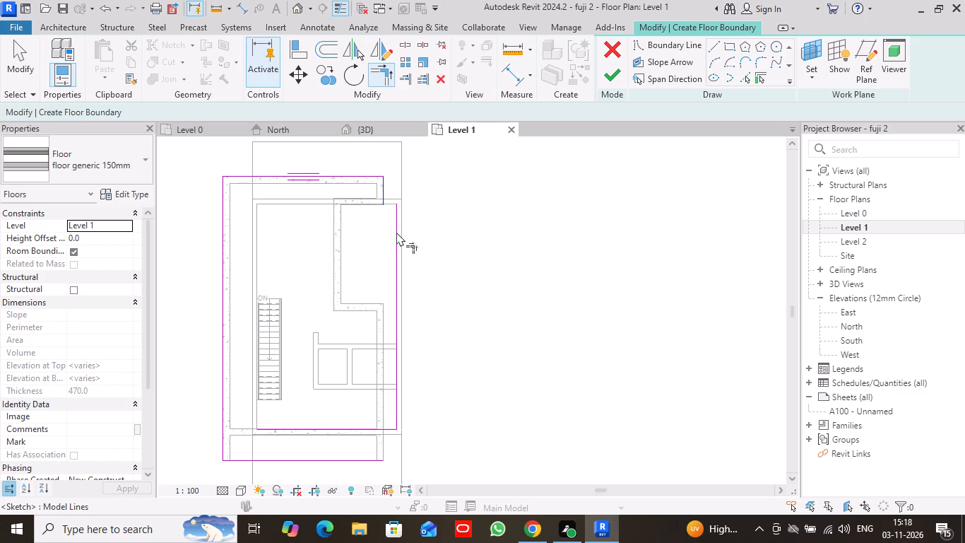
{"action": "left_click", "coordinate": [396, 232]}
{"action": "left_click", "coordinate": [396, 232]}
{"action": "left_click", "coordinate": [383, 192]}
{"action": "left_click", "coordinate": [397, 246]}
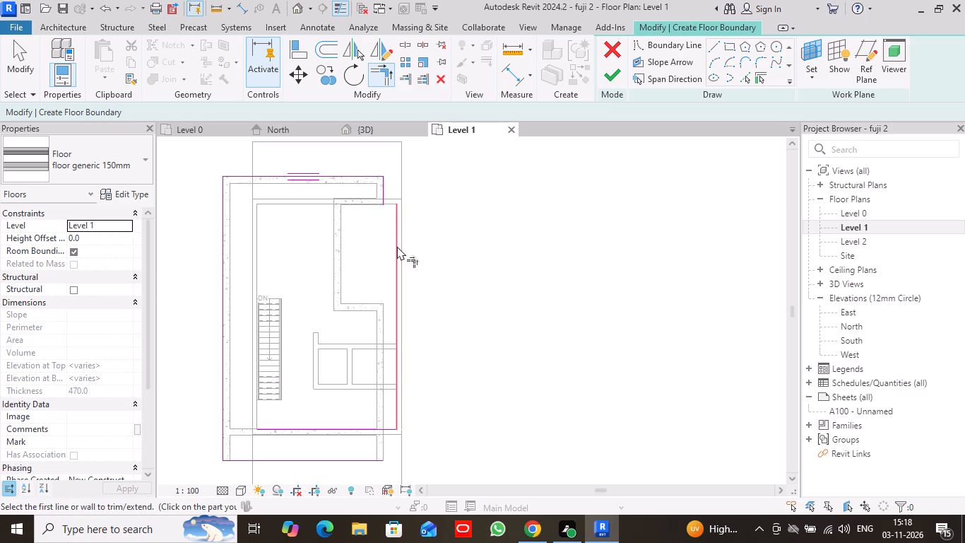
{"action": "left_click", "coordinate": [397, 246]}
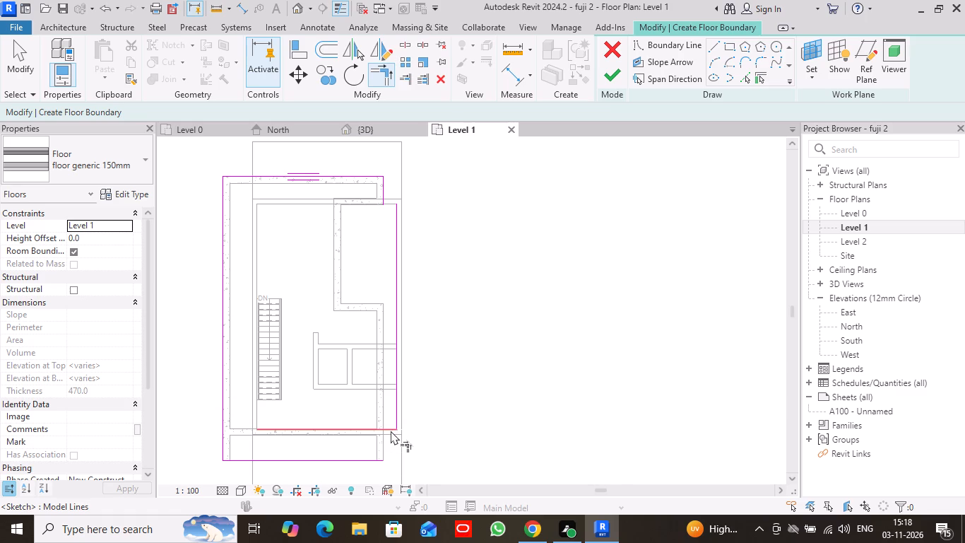
Extend the long east boundary line and the outermost south boundary line to meet in a corner.
{"action": "left_click", "coordinate": [391, 431]}
{"action": "left_click", "coordinate": [371, 459]}
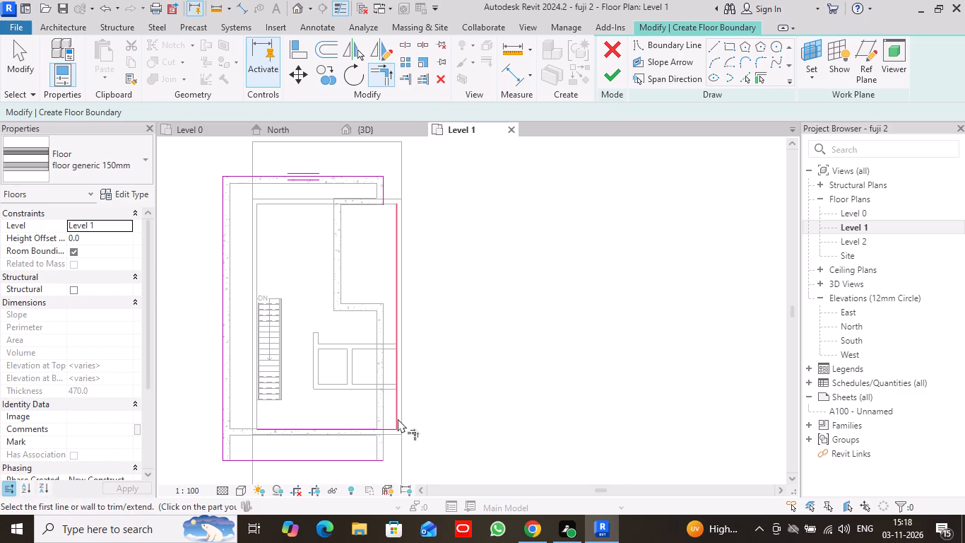
{"action": "left_click", "coordinate": [398, 419]}
{"action": "left_click", "coordinate": [373, 460]}
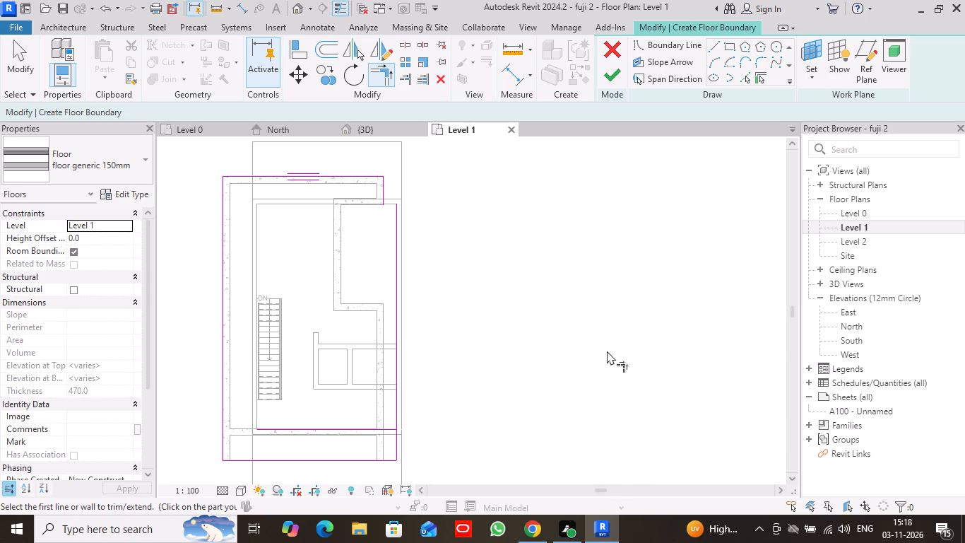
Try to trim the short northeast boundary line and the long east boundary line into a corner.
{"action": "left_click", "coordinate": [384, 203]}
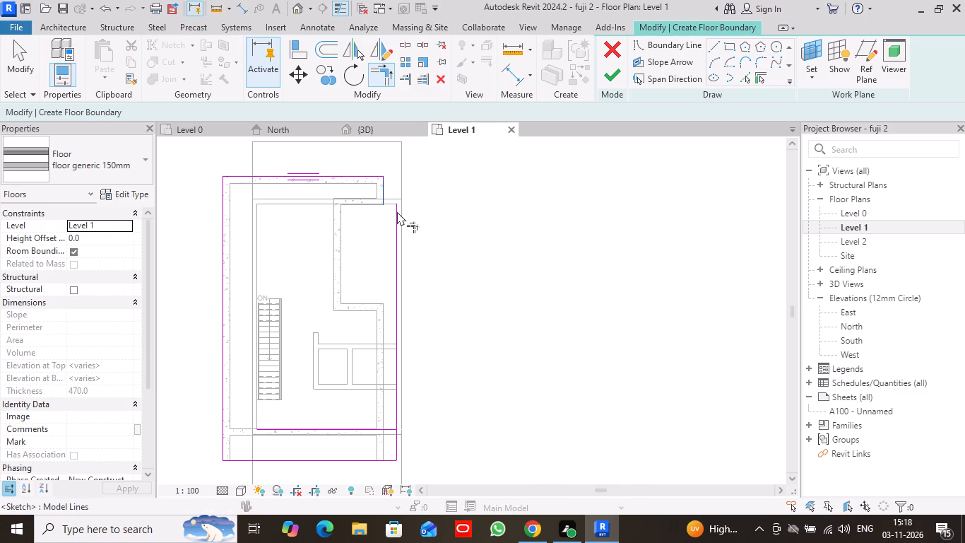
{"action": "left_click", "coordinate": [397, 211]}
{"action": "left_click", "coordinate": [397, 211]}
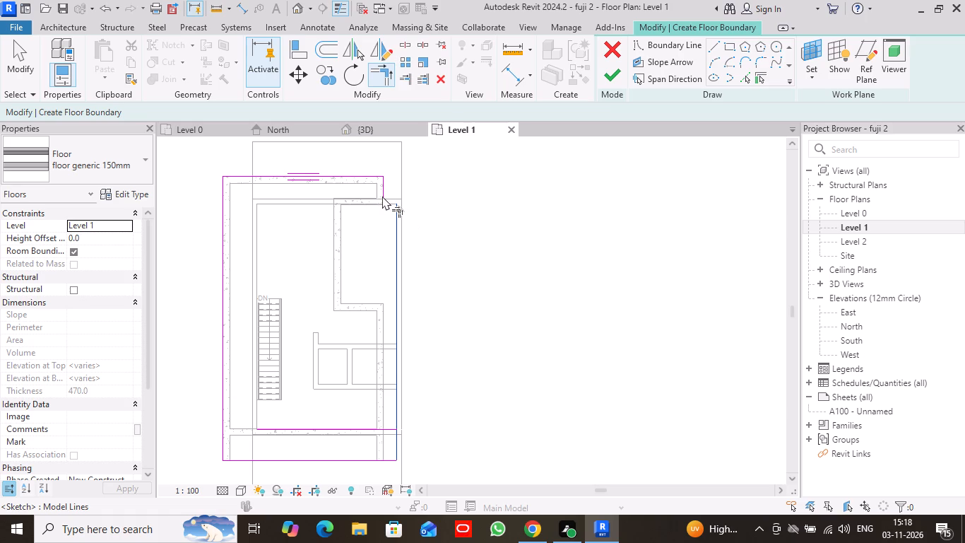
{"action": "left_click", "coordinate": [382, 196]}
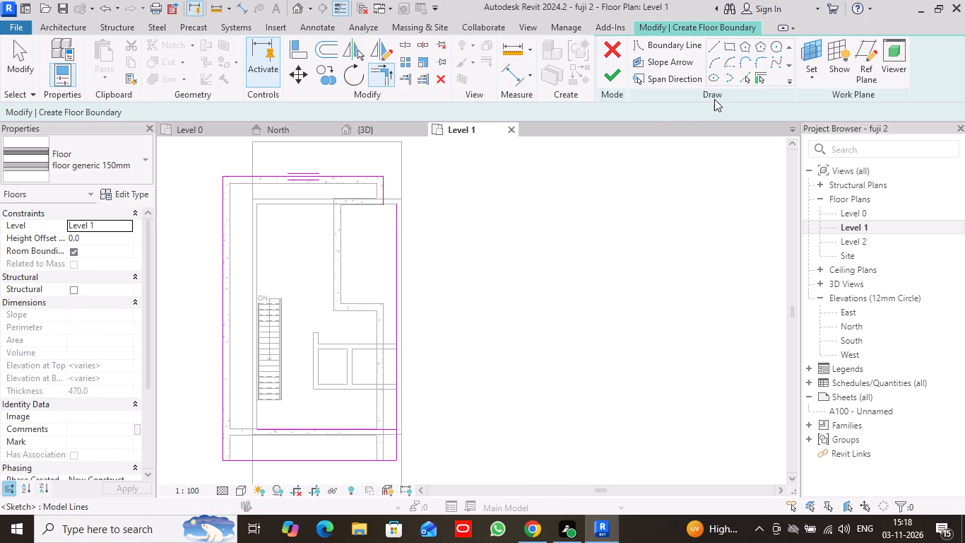
Add a boundary line along the underlying north wall's inner face and trim it with the short northeast line into a corner.
{"action": "left_click", "coordinate": [743, 76]}
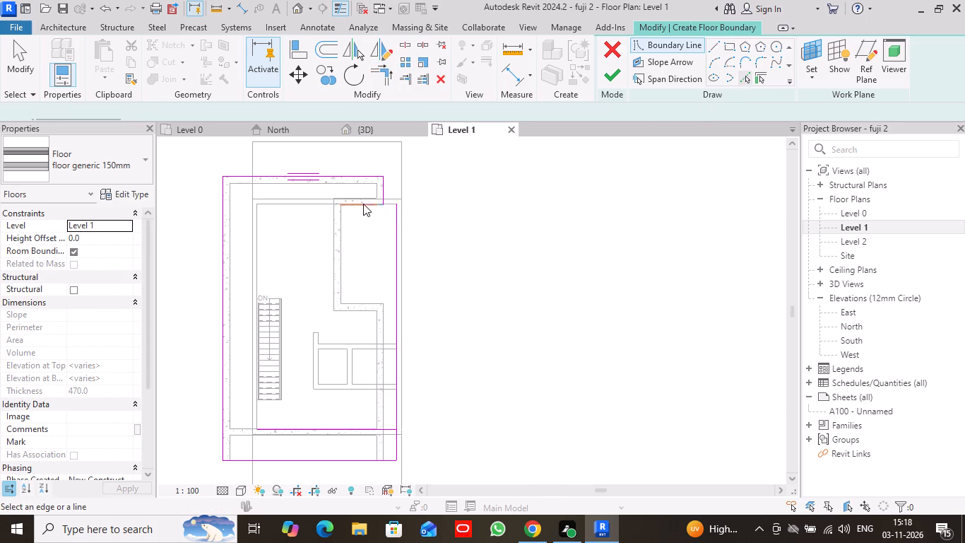
{"action": "left_click", "coordinate": [389, 204]}
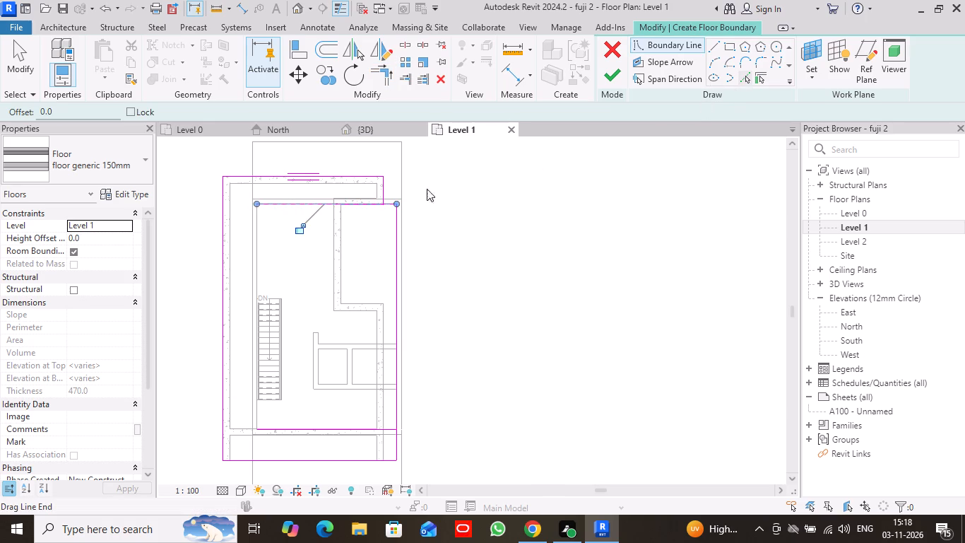
{"action": "left_click", "coordinate": [384, 68]}
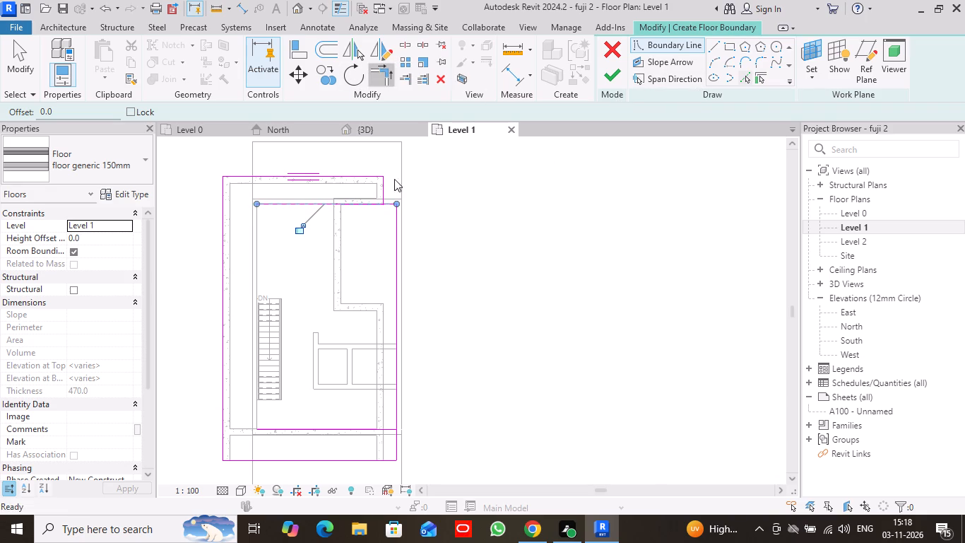
{"action": "left_click", "coordinate": [383, 189]}
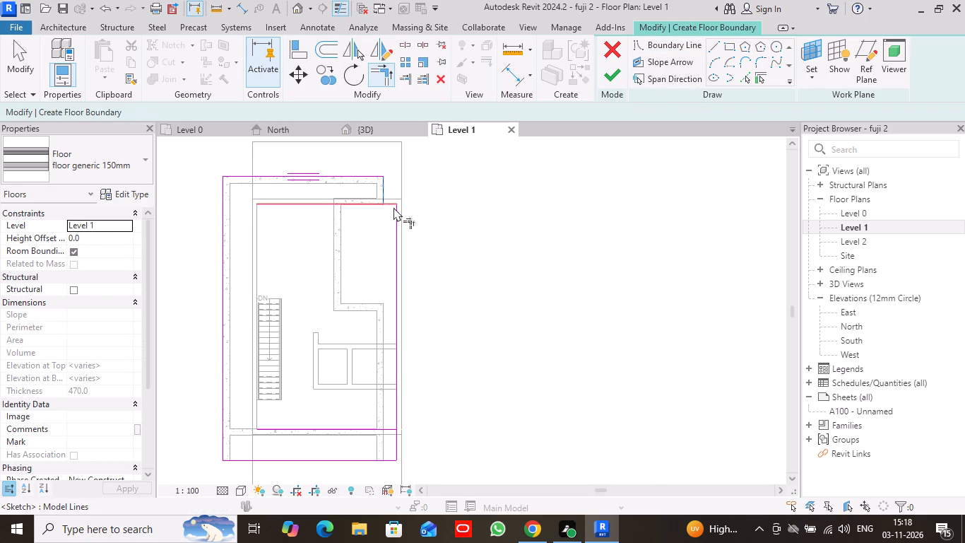
{"action": "left_click", "coordinate": [396, 208]}
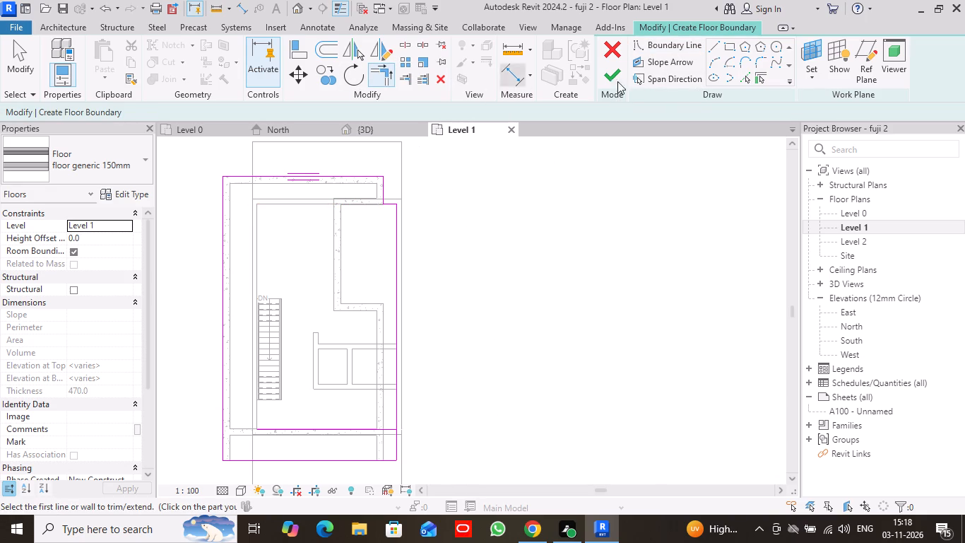
Add floor boundary lines along the underlying south wall's inner face and the southeast wall's outer face.
{"action": "left_click", "coordinate": [738, 78]}
{"action": "left_click", "coordinate": [746, 78]}
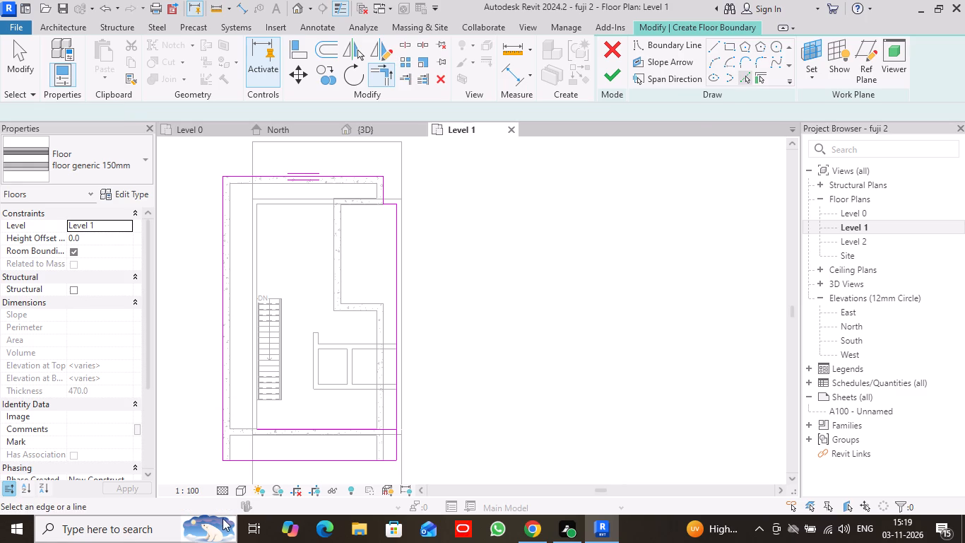
{"action": "left_click", "coordinate": [389, 429]}
{"action": "left_click", "coordinate": [382, 444]}
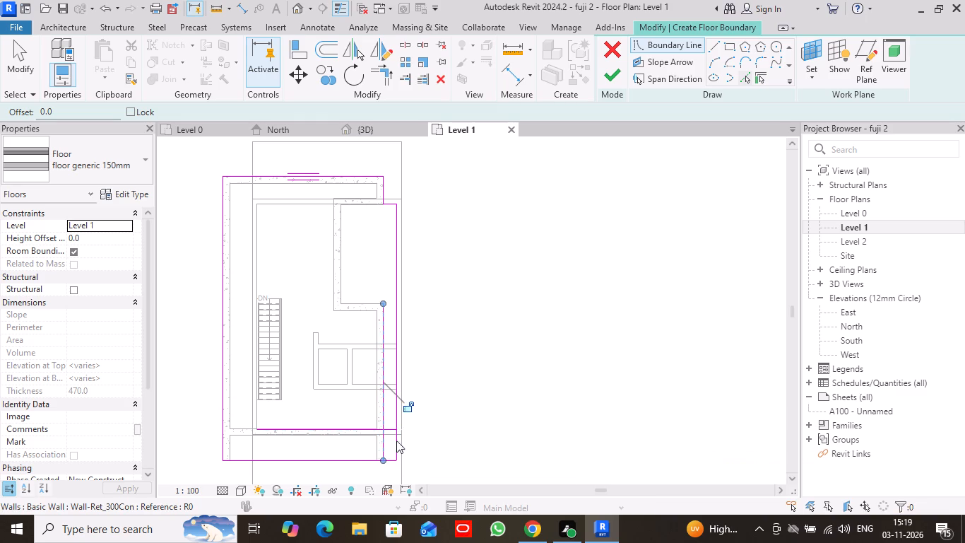
Trim the southeast wall's boundary line and the inner south boundary line into a corner, keeping the segment south of it.
{"action": "left_click", "coordinate": [380, 78]}
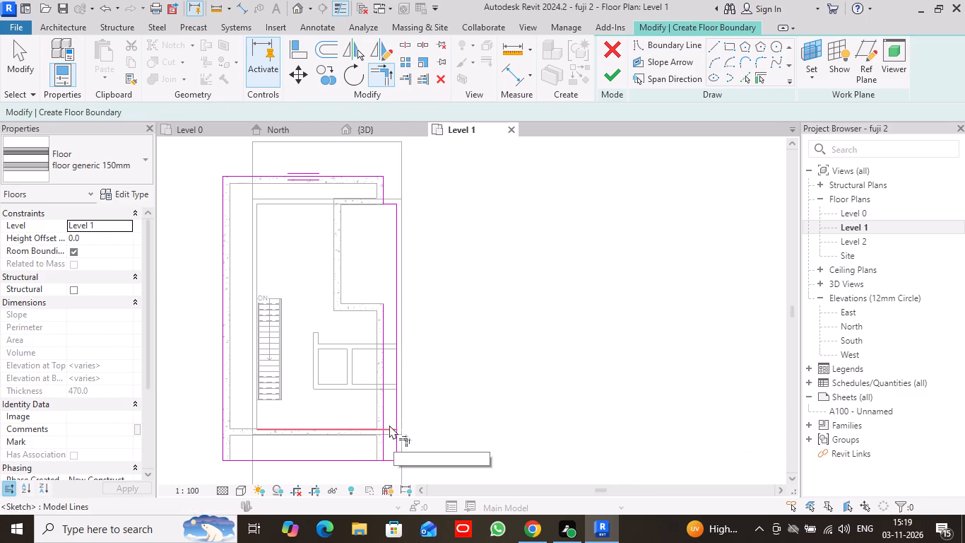
{"action": "left_click", "coordinate": [391, 428]}
{"action": "left_click", "coordinate": [383, 448]}
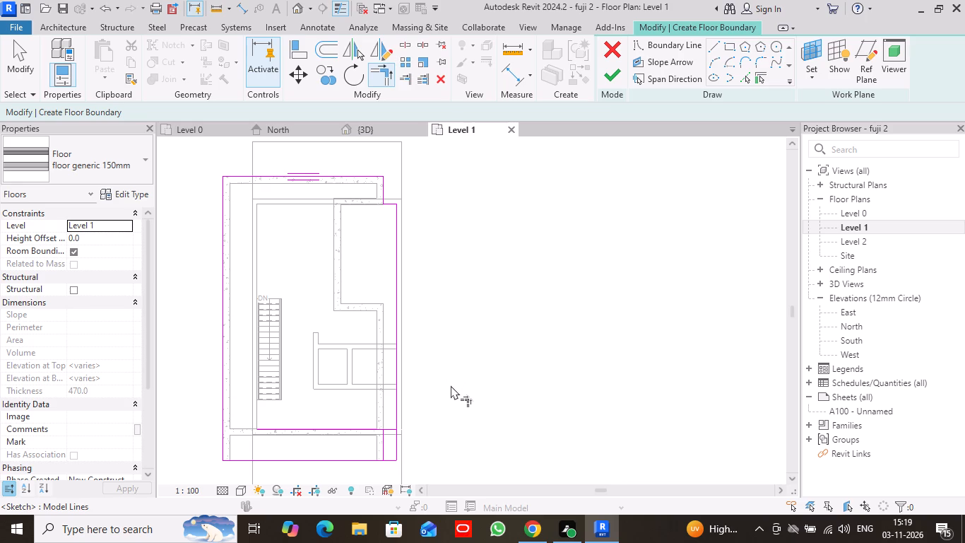
{"action": "left_click", "coordinate": [345, 426]}
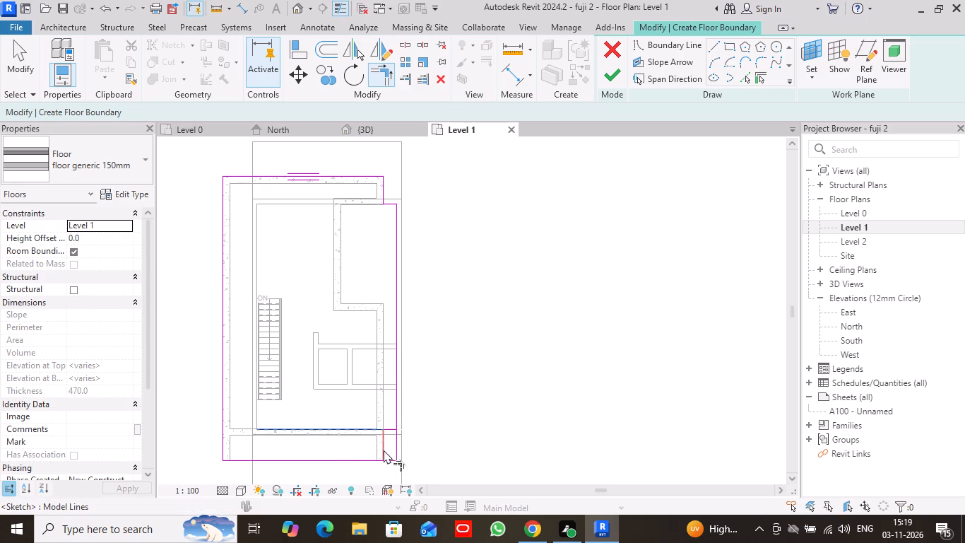
{"action": "left_click", "coordinate": [384, 450]}
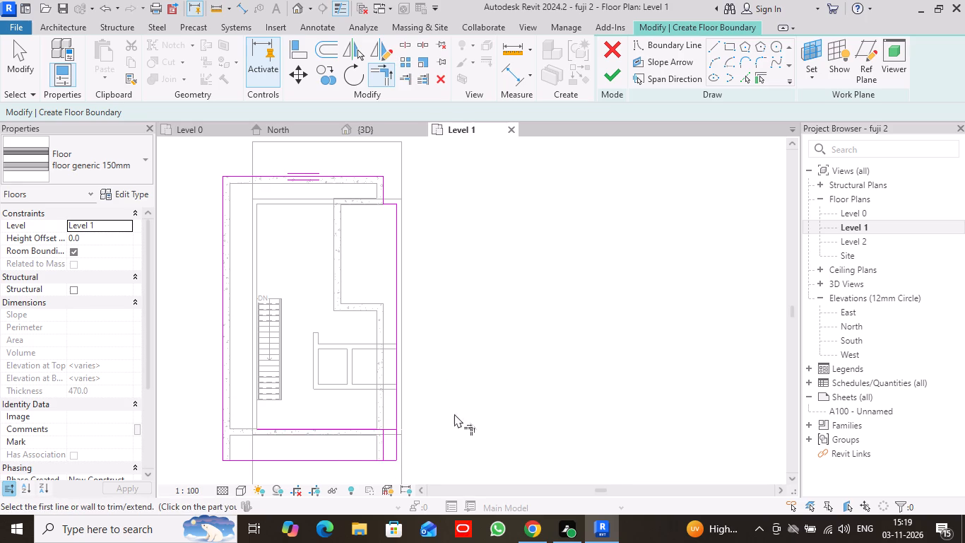
{"action": "left_click", "coordinate": [394, 428]}
{"action": "left_click", "coordinate": [383, 448]}
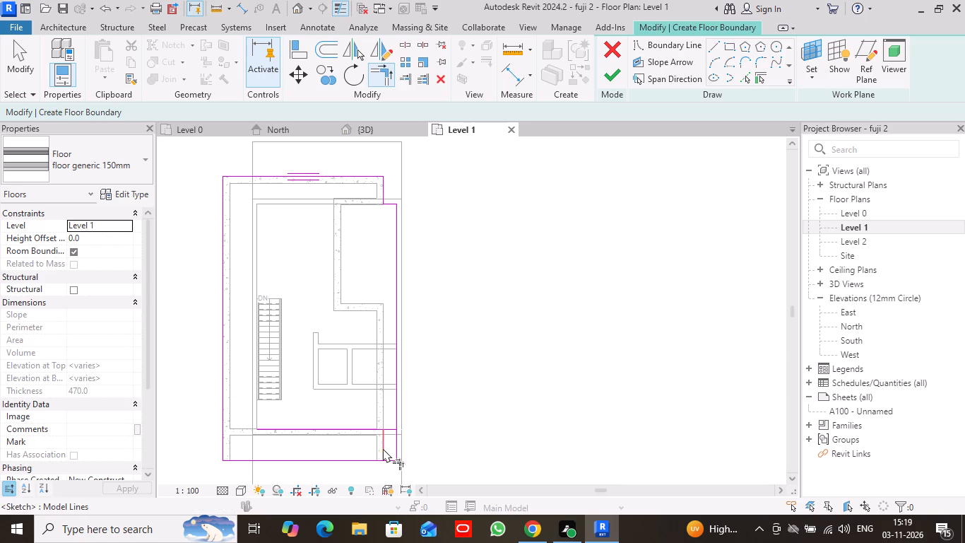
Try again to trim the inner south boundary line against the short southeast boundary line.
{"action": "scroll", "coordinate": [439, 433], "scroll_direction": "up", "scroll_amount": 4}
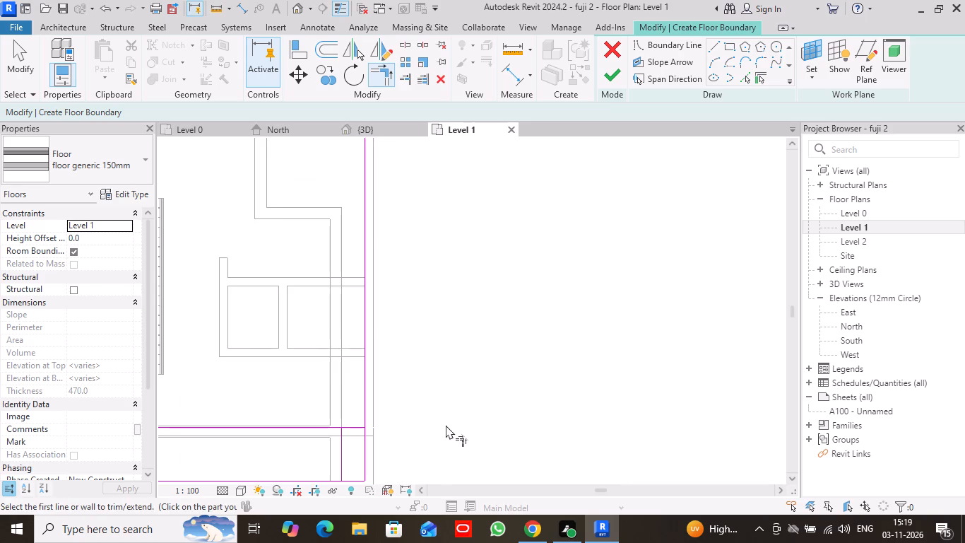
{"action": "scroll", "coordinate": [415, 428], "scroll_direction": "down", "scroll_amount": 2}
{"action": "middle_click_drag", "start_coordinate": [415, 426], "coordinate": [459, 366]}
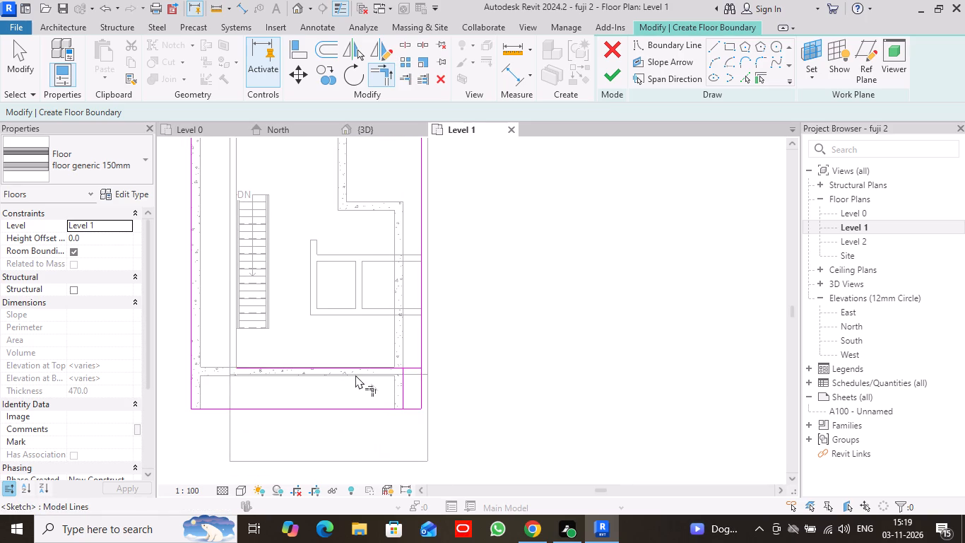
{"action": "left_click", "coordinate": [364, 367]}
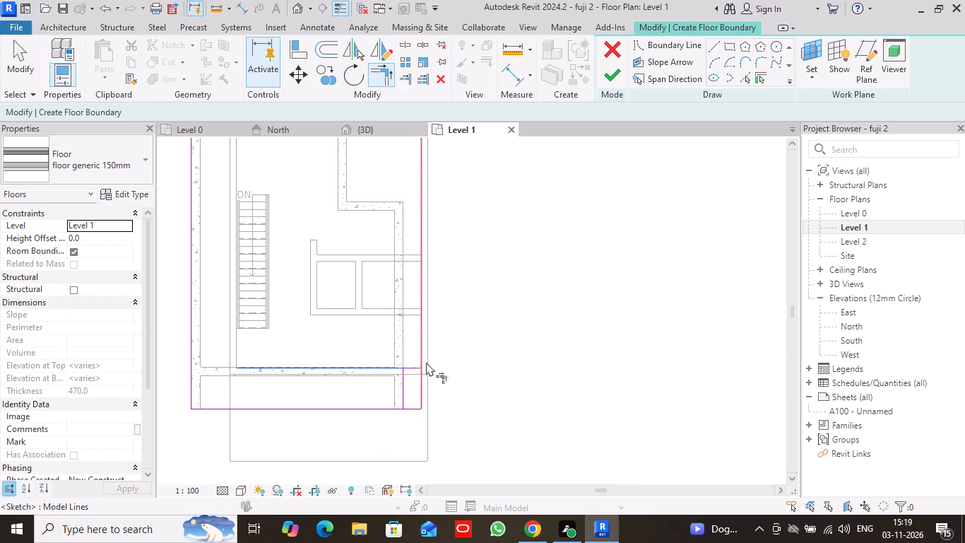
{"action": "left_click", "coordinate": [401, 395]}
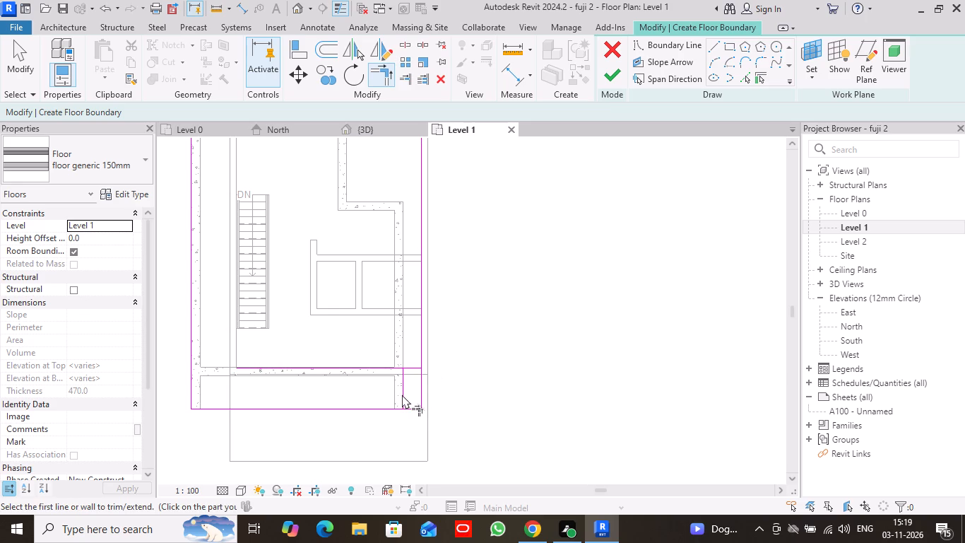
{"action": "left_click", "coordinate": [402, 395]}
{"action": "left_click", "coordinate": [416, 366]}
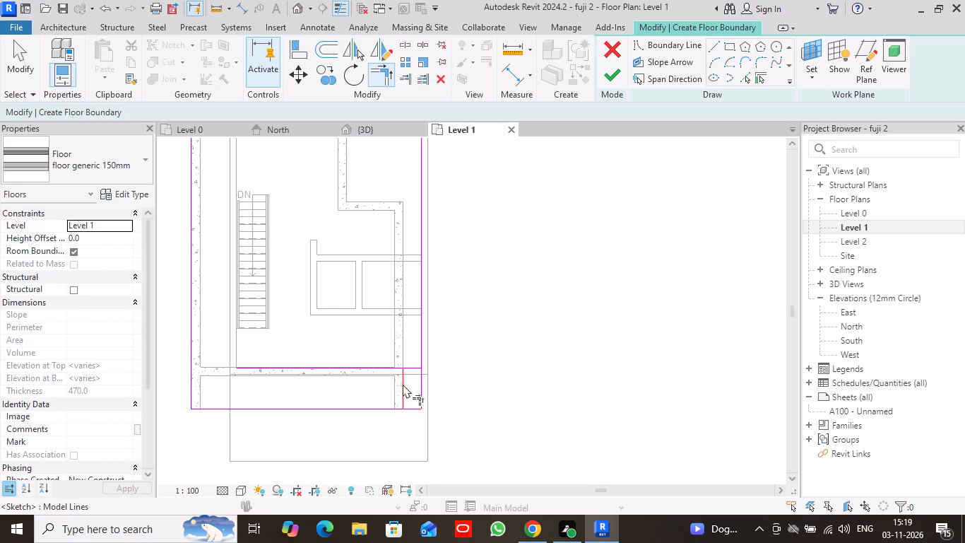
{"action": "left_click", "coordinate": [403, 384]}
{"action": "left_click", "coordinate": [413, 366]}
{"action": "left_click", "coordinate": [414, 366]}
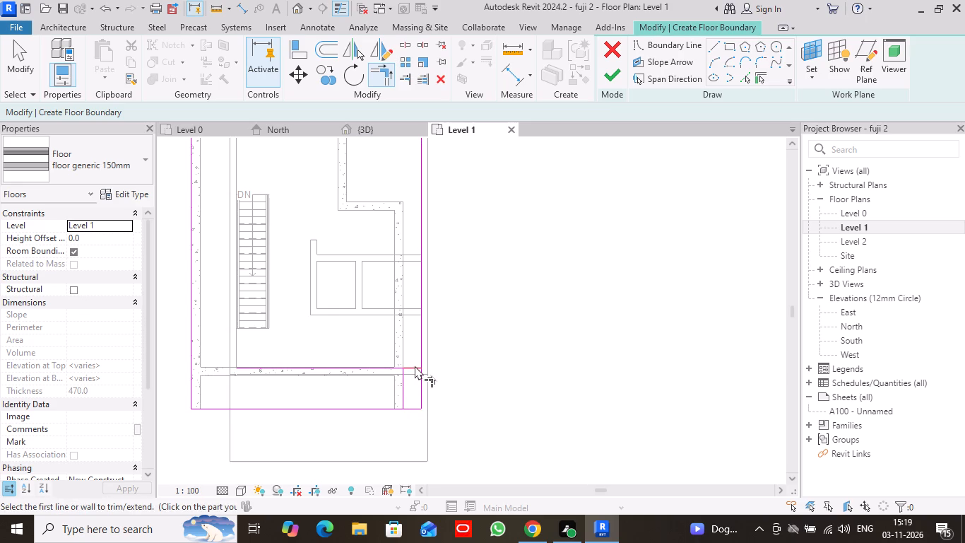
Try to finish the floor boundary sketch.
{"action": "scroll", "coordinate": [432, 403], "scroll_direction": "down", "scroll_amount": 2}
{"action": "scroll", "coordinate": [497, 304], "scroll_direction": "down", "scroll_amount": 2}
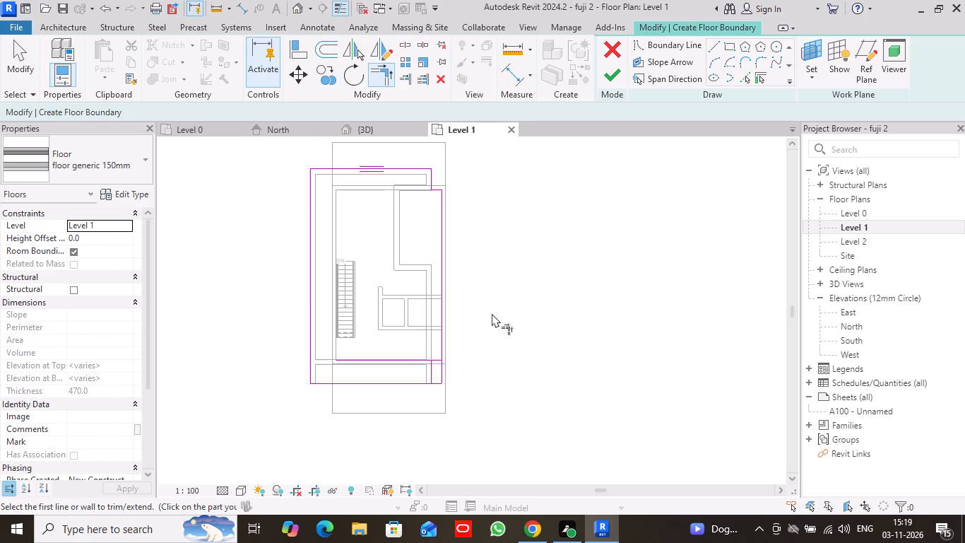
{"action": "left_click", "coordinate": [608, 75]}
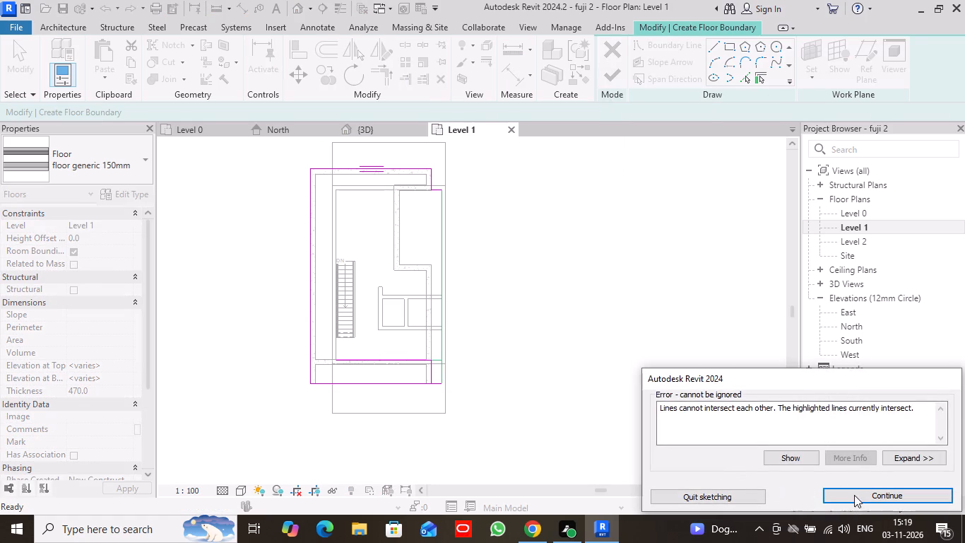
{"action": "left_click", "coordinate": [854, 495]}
Trim the long east boundary line to the inner south line, and the outermost south line to the short southeast line.
{"action": "scroll", "coordinate": [425, 214], "scroll_direction": "up", "scroll_amount": 2}
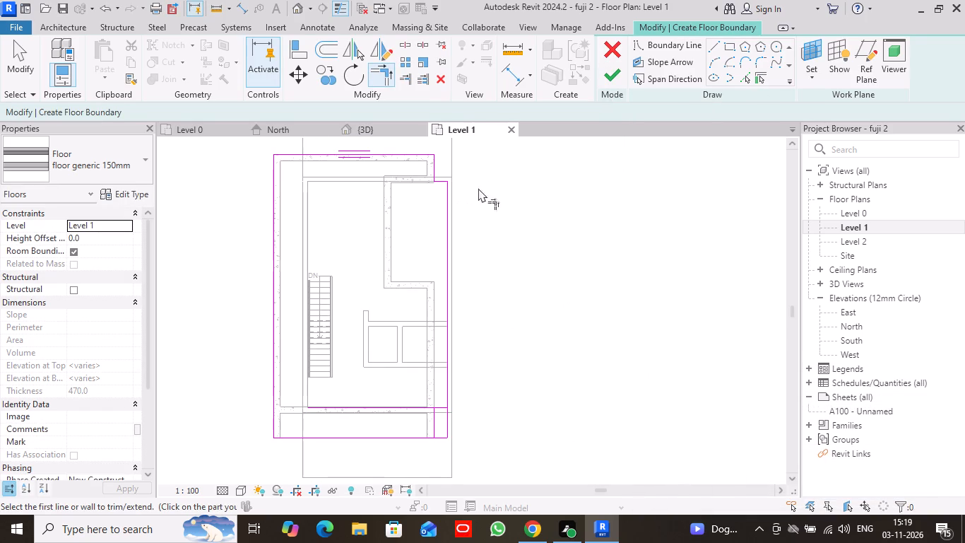
{"action": "scroll", "coordinate": [492, 205], "scroll_direction": "up", "scroll_amount": 2}
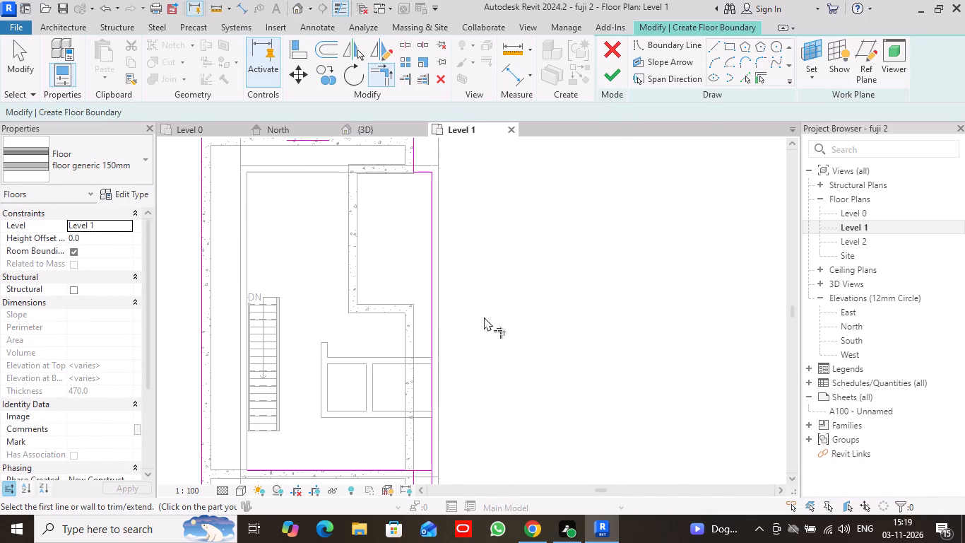
{"action": "scroll", "coordinate": [489, 341], "scroll_direction": "down", "scroll_amount": 1}
{"action": "middle_click_drag", "start_coordinate": [492, 432], "coordinate": [492, 364]}
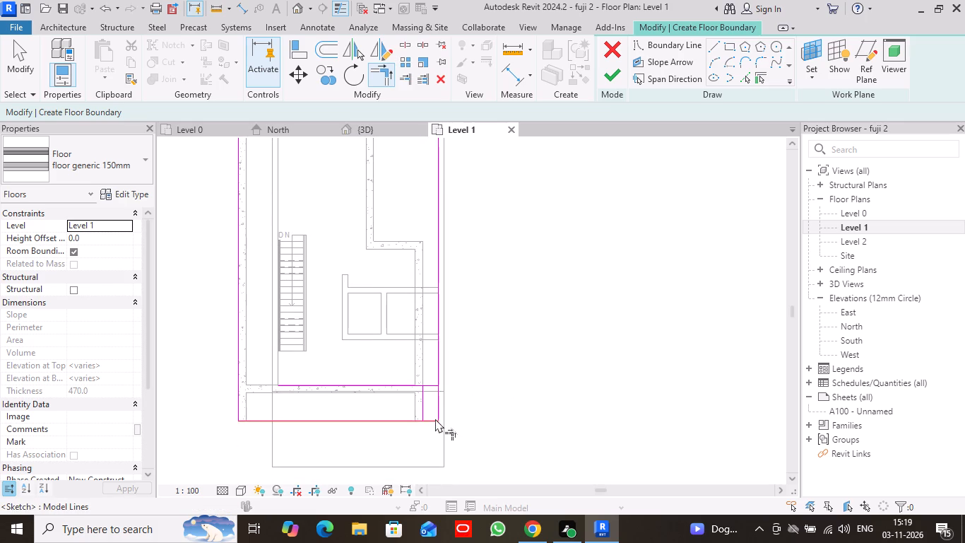
{"action": "left_click", "coordinate": [439, 354]}
{"action": "left_click", "coordinate": [425, 384]}
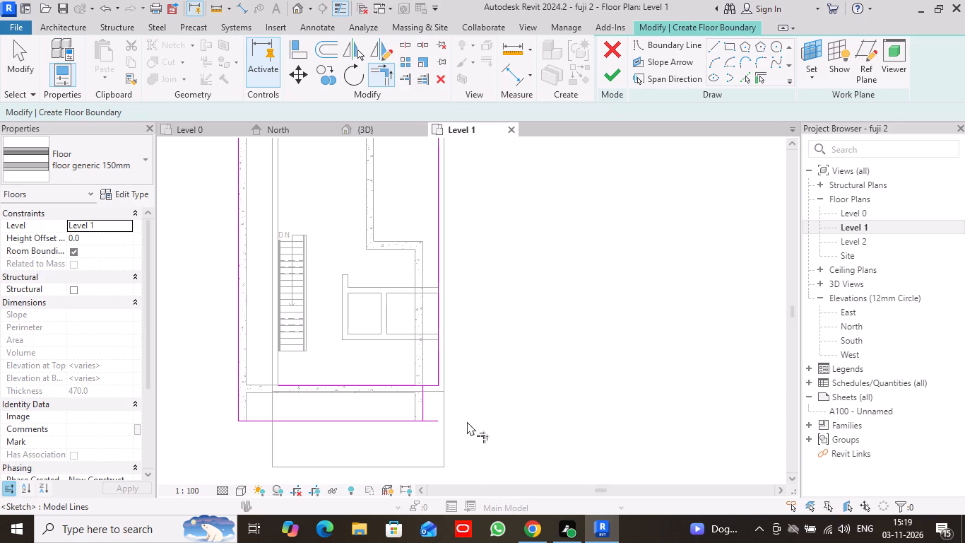
{"action": "left_click", "coordinate": [402, 419]}
{"action": "left_click", "coordinate": [422, 404]}
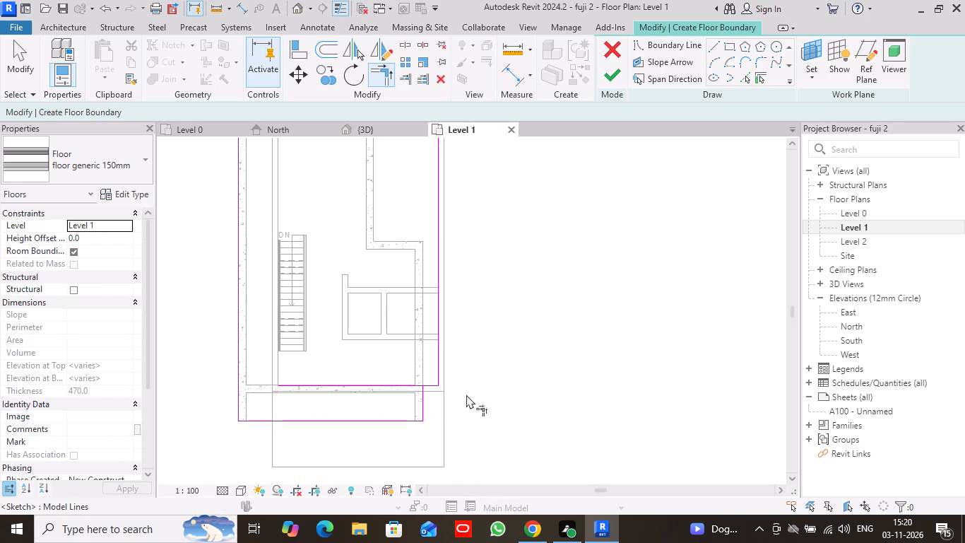
Trim the short southeast line and the inner south line into a corner, keeping only the inner line's east stub.
{"action": "left_click", "coordinate": [422, 403]}
{"action": "left_click", "coordinate": [430, 383]}
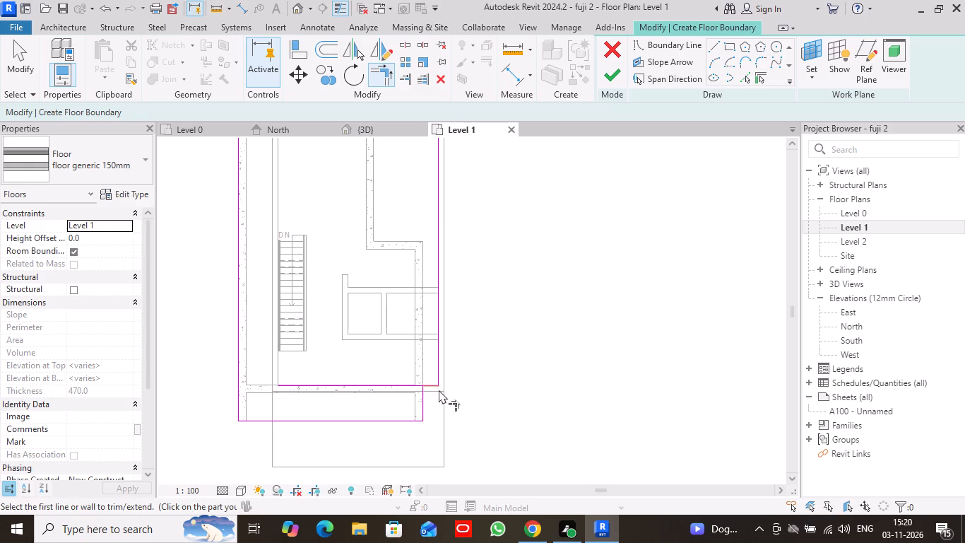
{"action": "left_click", "coordinate": [432, 385]}
{"action": "left_click", "coordinate": [413, 384]}
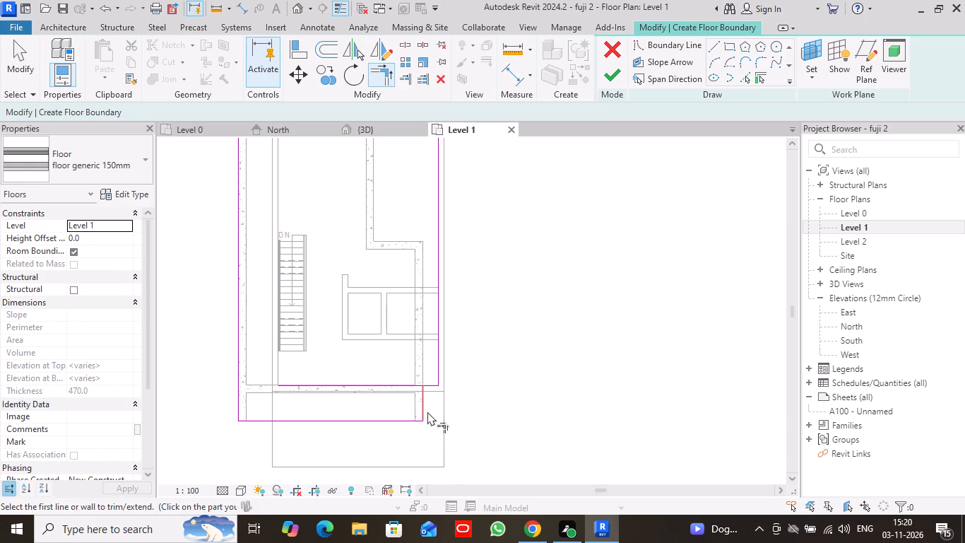
{"action": "left_click", "coordinate": [422, 402]}
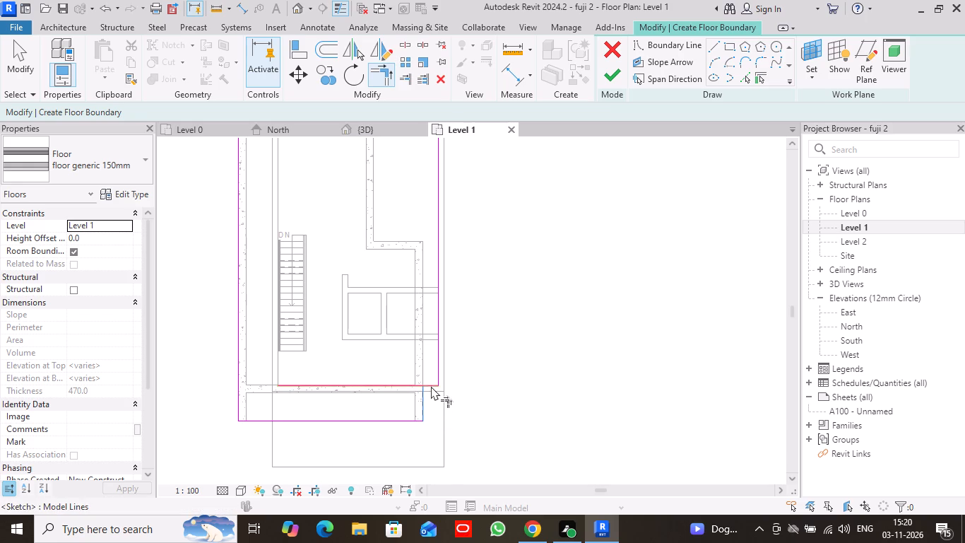
{"action": "left_click", "coordinate": [432, 385]}
Finish the Level 1 floor sketch without attaching the walls to the floor's bottom.
{"action": "scroll", "coordinate": [507, 390], "scroll_direction": "down", "scroll_amount": 1}
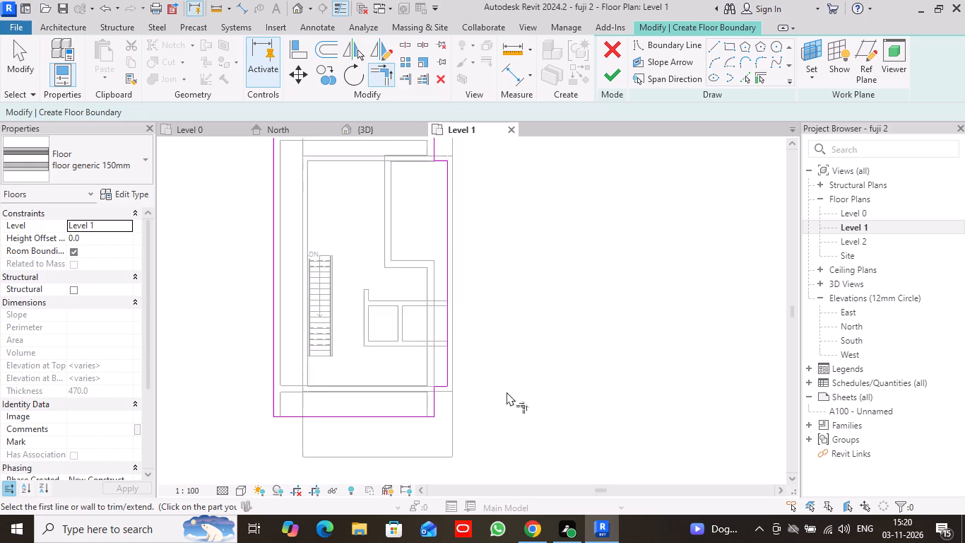
{"action": "scroll", "coordinate": [507, 392], "scroll_direction": "down", "scroll_amount": 1}
{"action": "middle_click_drag", "start_coordinate": [518, 218], "coordinate": [511, 243]}
{"action": "left_click", "coordinate": [610, 74]}
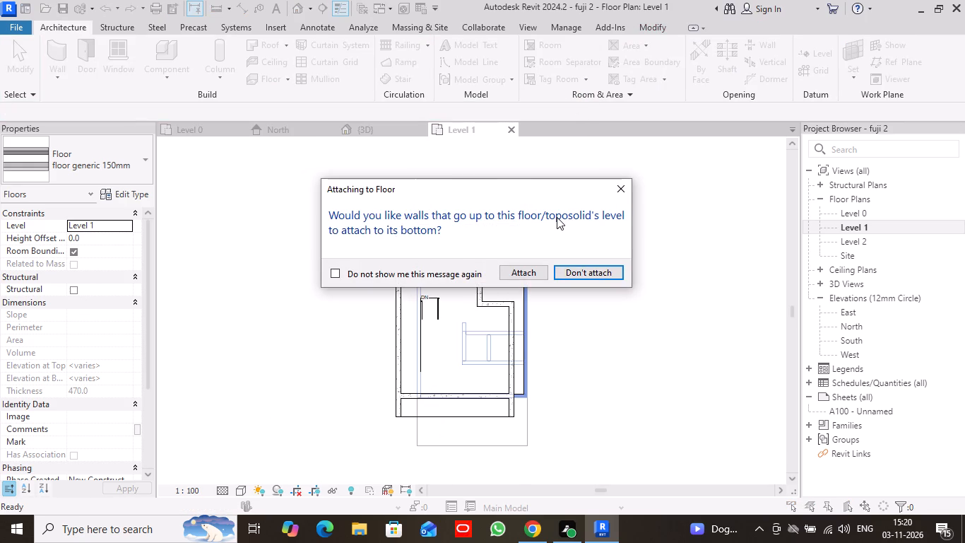
{"action": "left_click", "coordinate": [577, 272]}
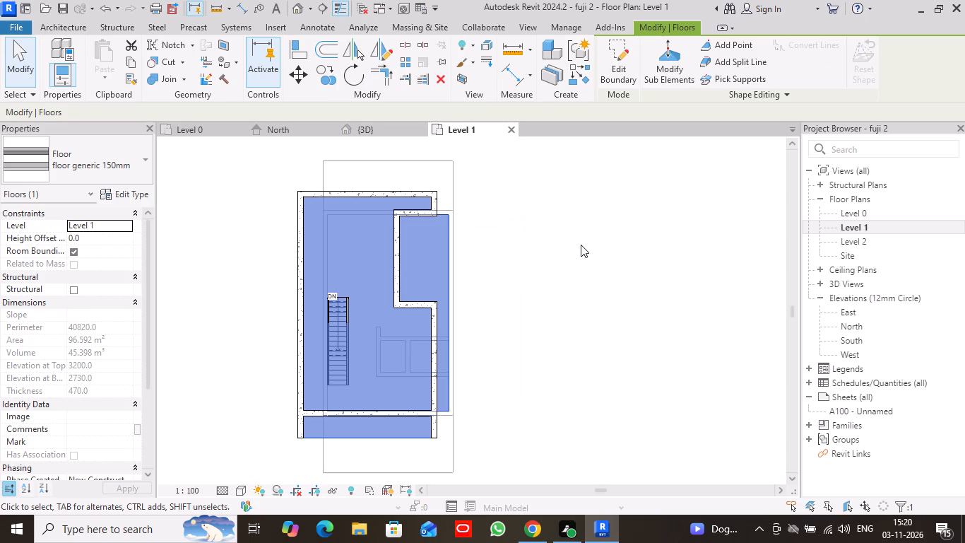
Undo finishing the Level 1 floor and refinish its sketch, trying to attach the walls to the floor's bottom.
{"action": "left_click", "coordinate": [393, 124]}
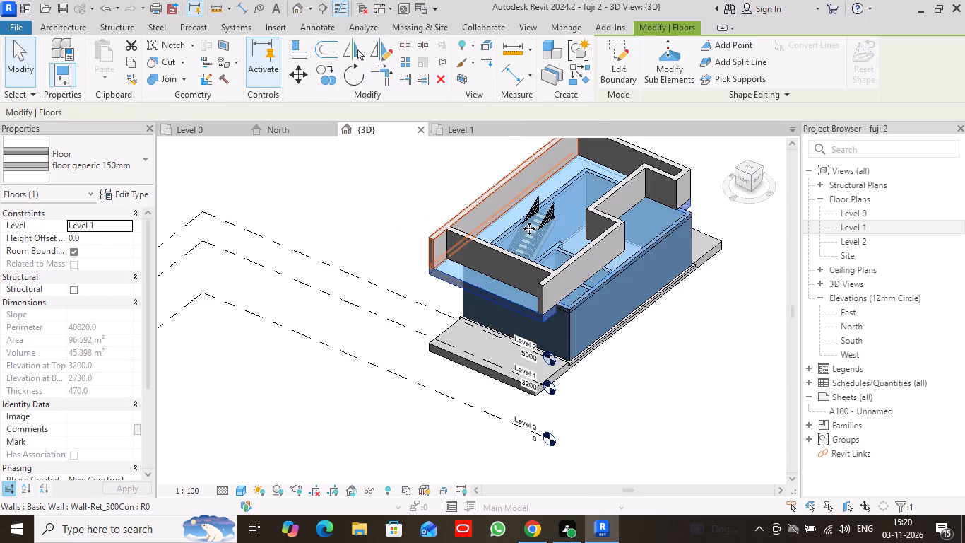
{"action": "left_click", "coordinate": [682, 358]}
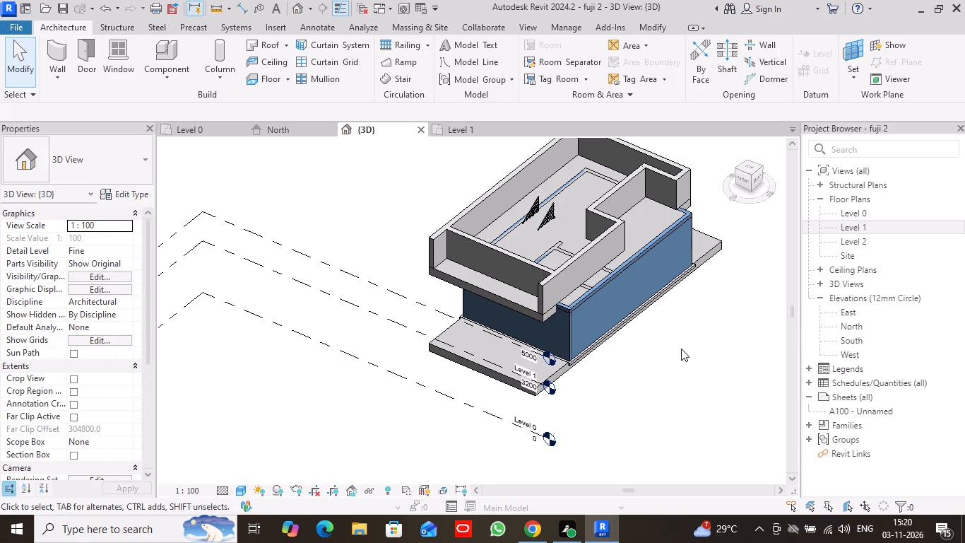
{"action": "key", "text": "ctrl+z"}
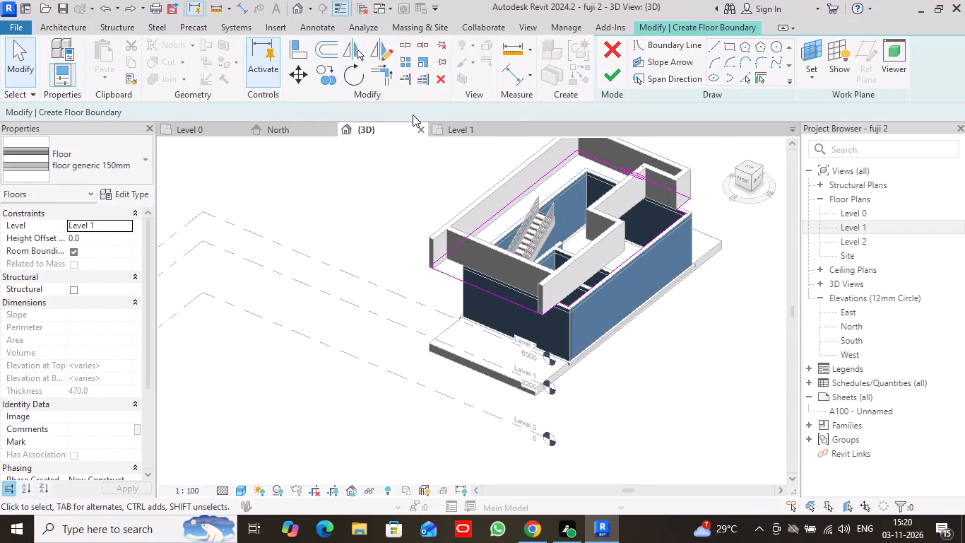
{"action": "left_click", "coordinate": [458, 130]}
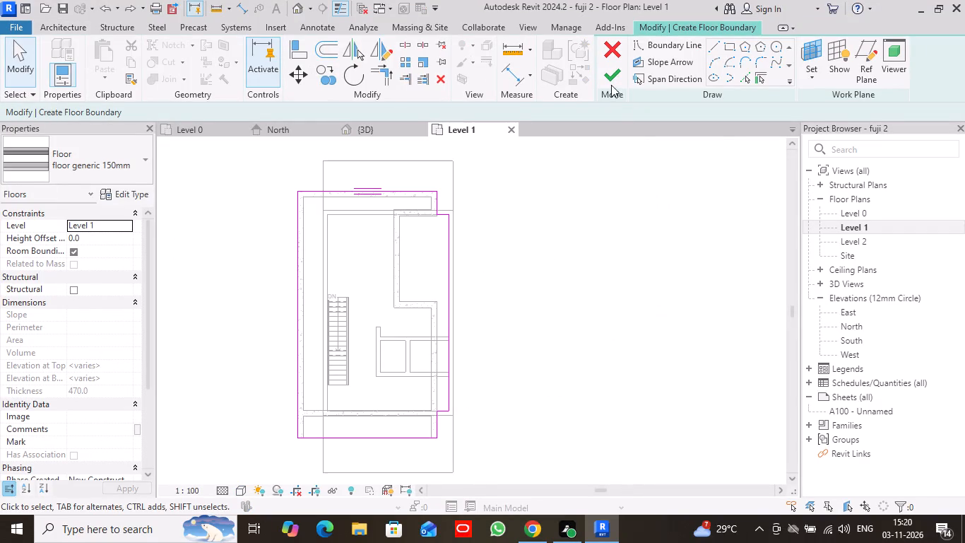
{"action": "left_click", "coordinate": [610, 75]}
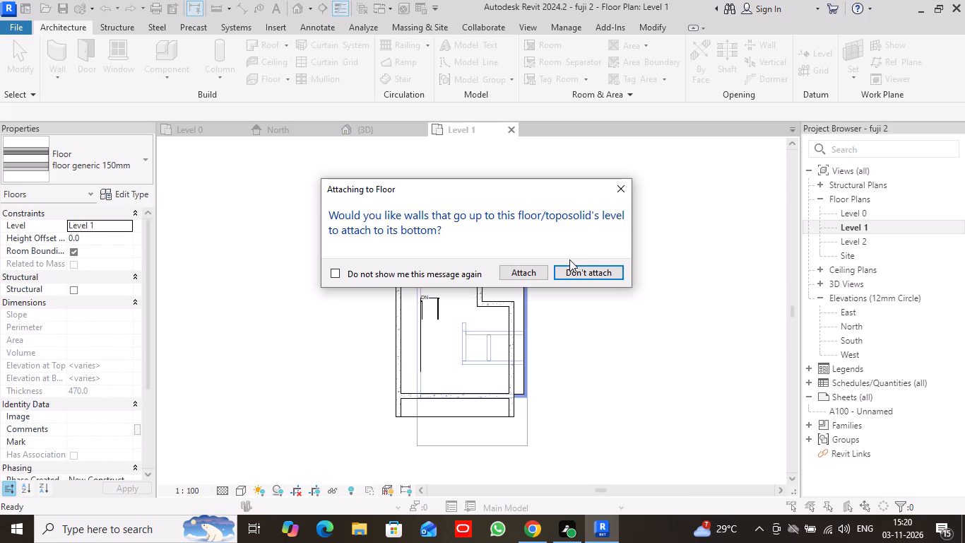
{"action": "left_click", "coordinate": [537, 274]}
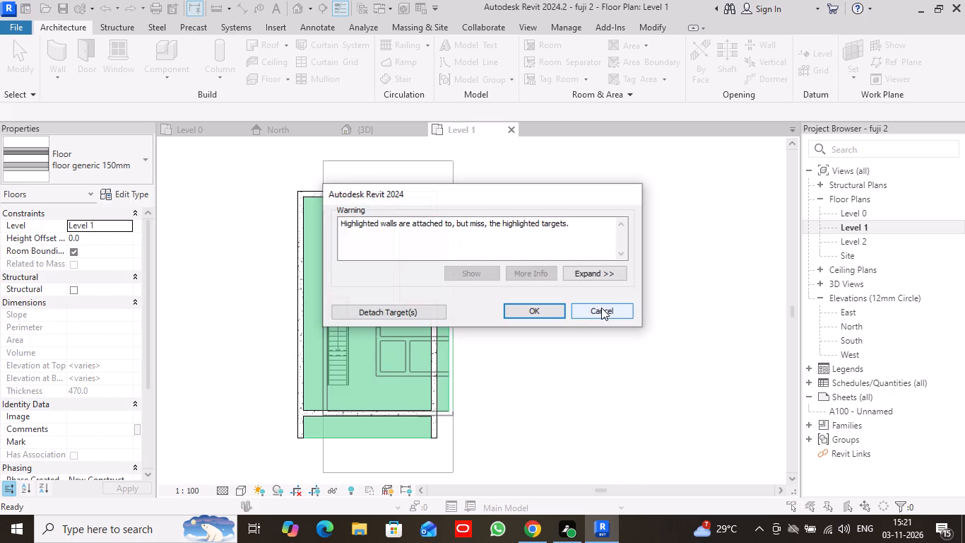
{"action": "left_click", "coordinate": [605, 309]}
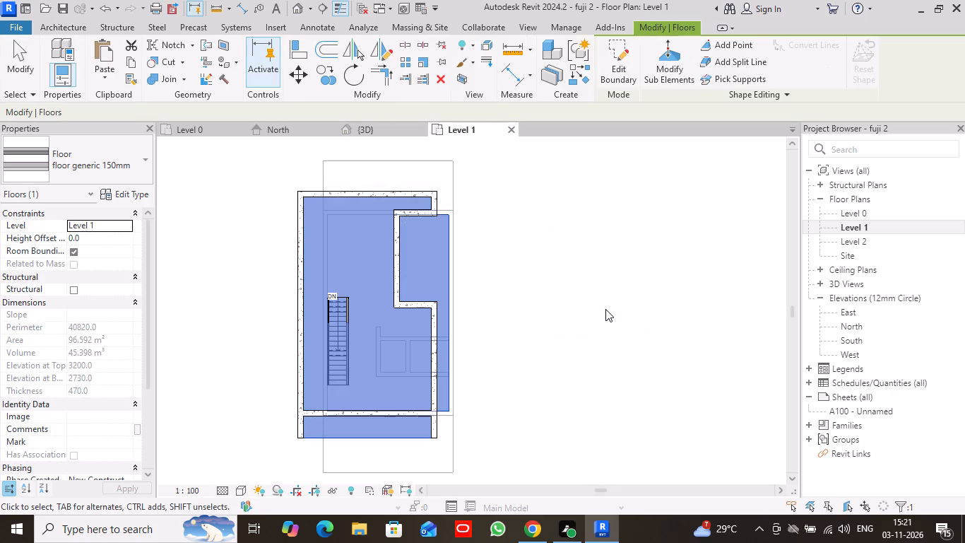
Examine the Level 1 floor in 3D against the Level 0 and Level 1 walls and the stair.
{"action": "scroll", "coordinate": [594, 310], "scroll_direction": "down", "scroll_amount": 3}
{"action": "left_click", "coordinate": [381, 129]}
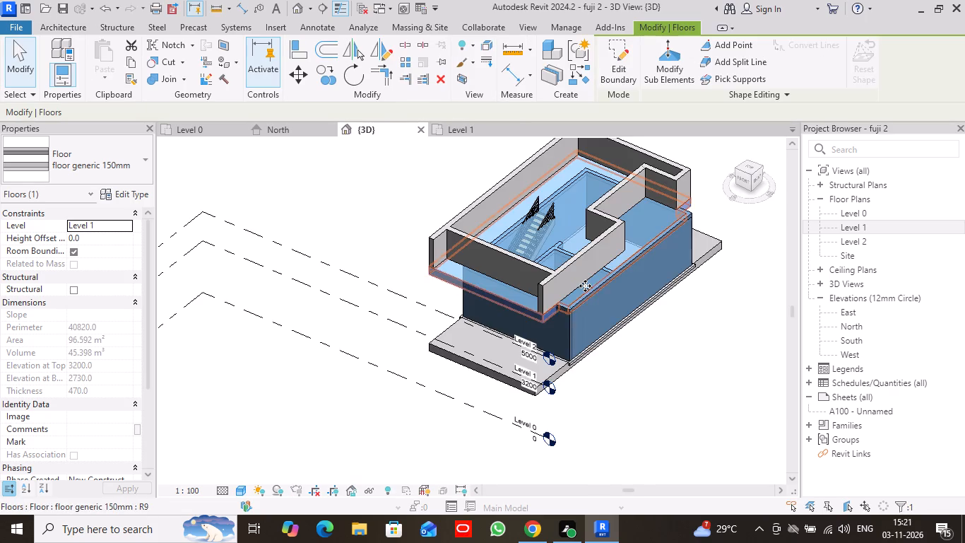
{"action": "left_click", "coordinate": [696, 362]}
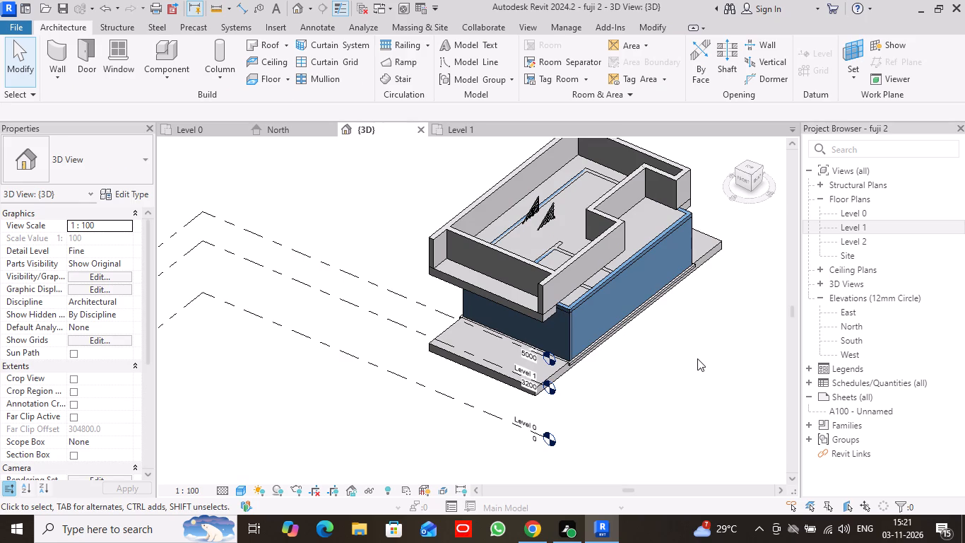
{"action": "scroll", "coordinate": [697, 358], "scroll_direction": "up", "scroll_amount": 2}
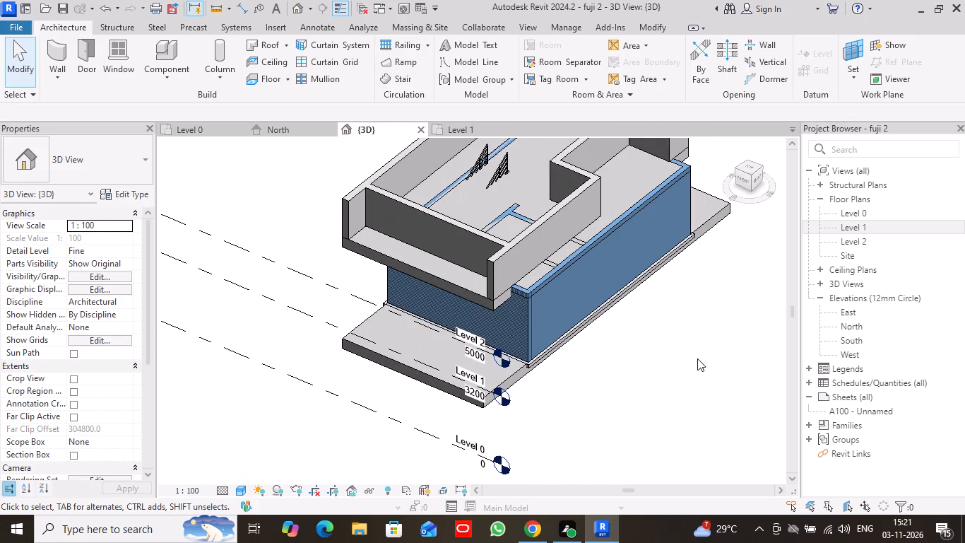
{"action": "scroll", "coordinate": [697, 358], "scroll_direction": "down", "scroll_amount": 3}
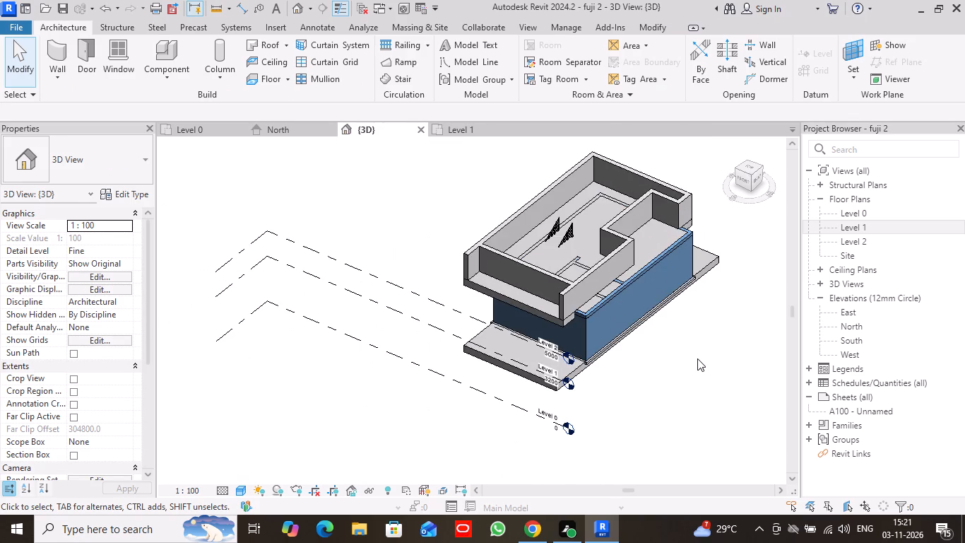
{"action": "scroll", "coordinate": [697, 358], "scroll_direction": "up", "scroll_amount": 3}
{"action": "scroll", "coordinate": [697, 356], "scroll_direction": "down", "scroll_amount": 1}
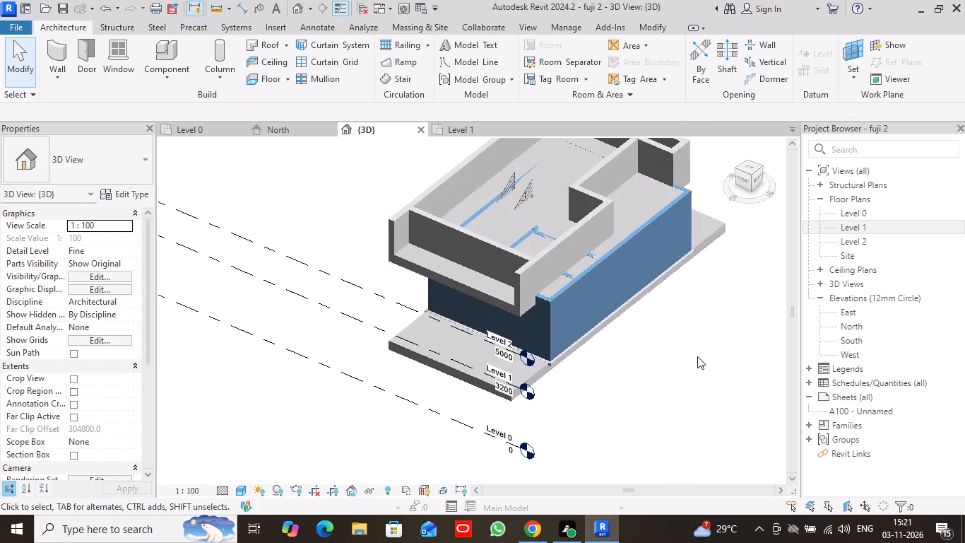
Return to the Level 1 floor plan with no command active.
{"action": "left_click", "coordinate": [462, 129]}
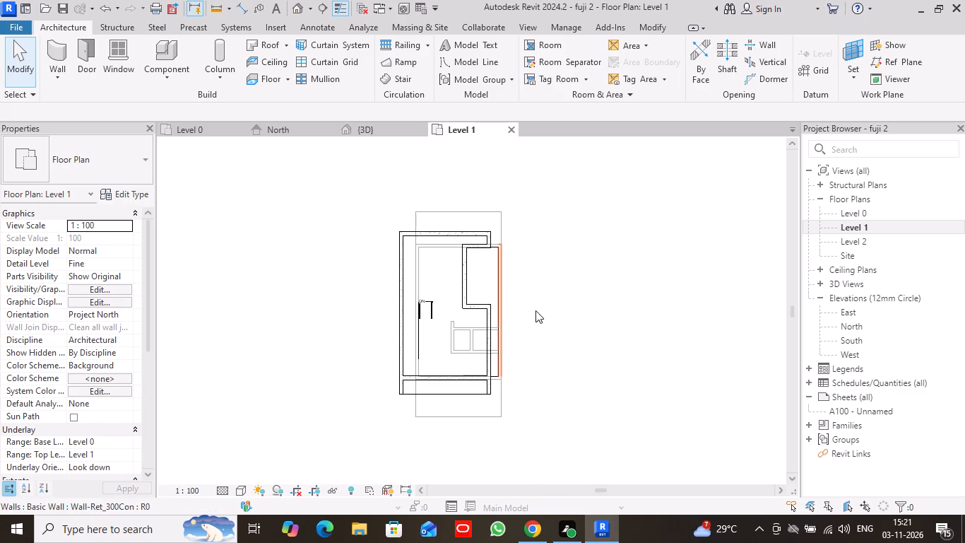
{"action": "left_click", "coordinate": [18, 59]}
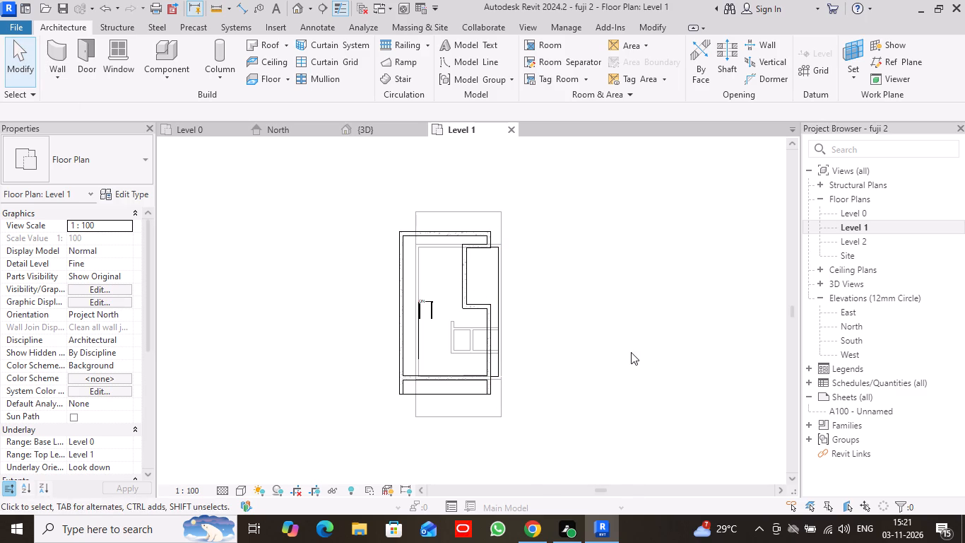
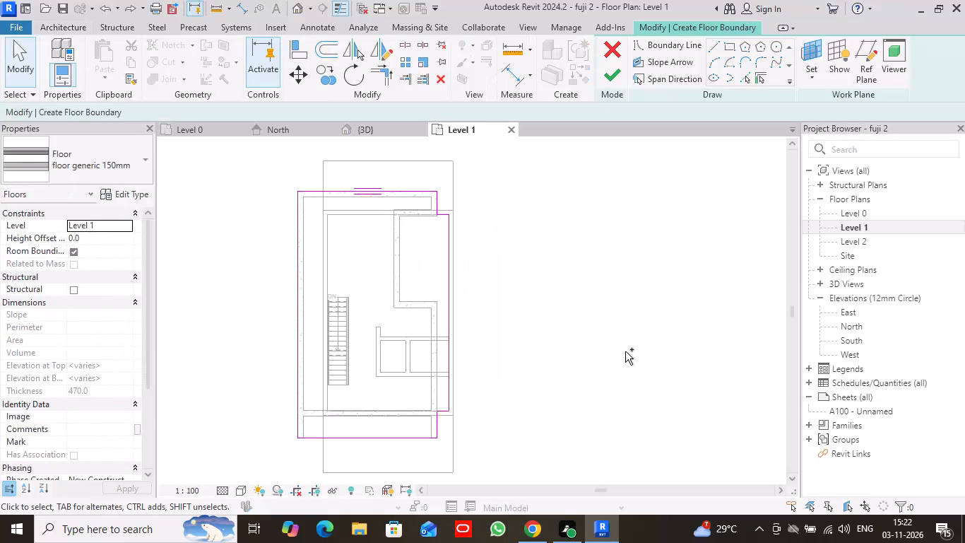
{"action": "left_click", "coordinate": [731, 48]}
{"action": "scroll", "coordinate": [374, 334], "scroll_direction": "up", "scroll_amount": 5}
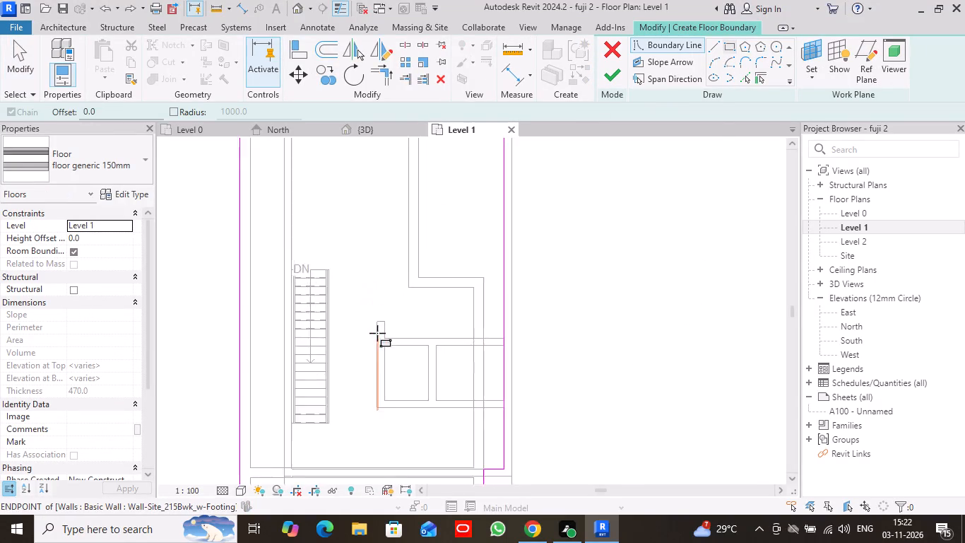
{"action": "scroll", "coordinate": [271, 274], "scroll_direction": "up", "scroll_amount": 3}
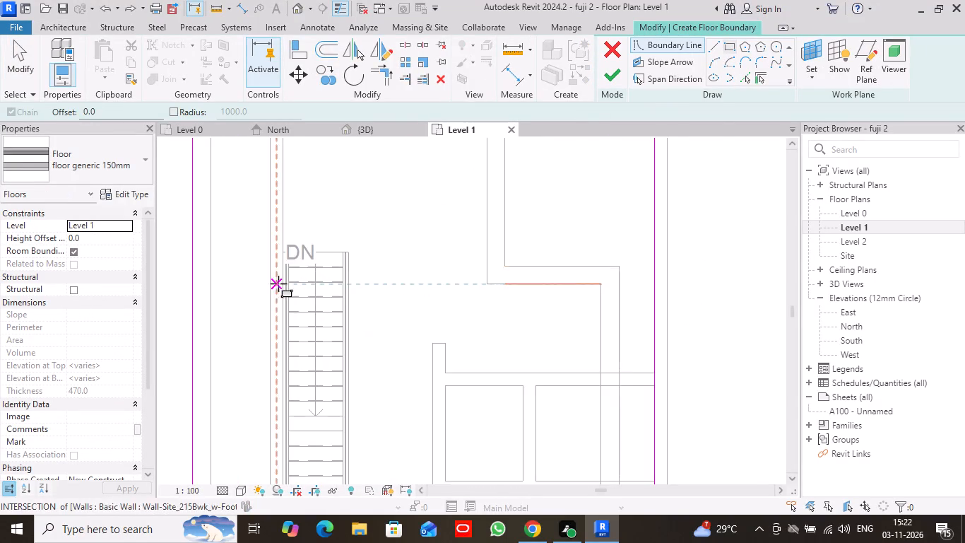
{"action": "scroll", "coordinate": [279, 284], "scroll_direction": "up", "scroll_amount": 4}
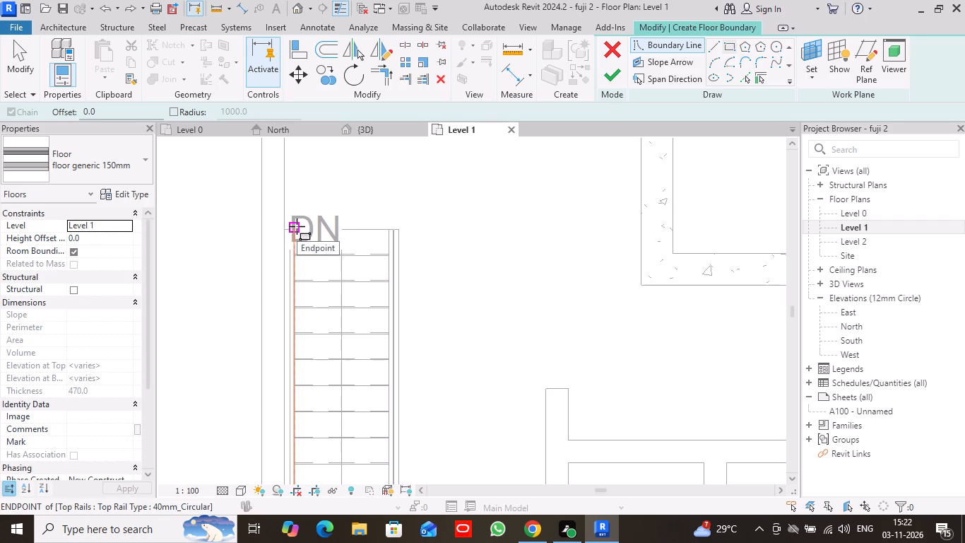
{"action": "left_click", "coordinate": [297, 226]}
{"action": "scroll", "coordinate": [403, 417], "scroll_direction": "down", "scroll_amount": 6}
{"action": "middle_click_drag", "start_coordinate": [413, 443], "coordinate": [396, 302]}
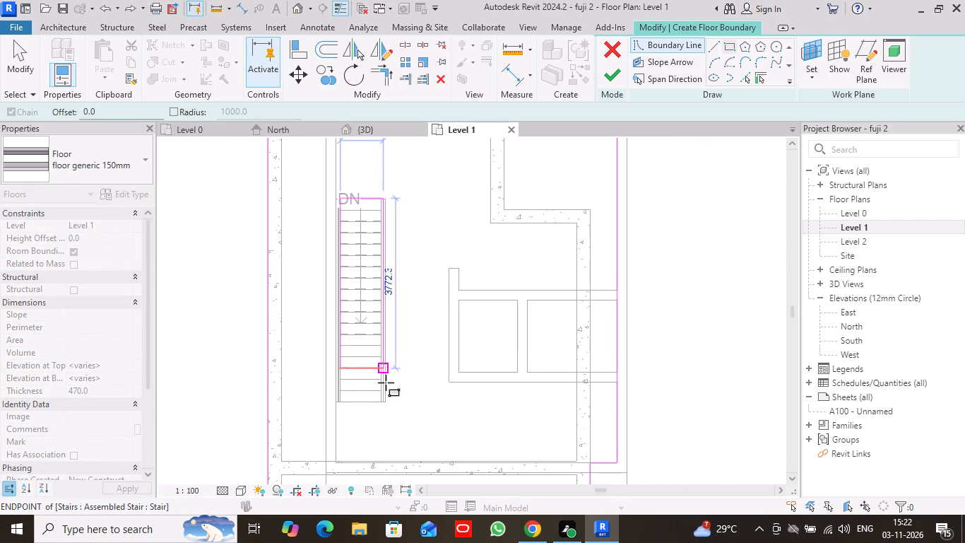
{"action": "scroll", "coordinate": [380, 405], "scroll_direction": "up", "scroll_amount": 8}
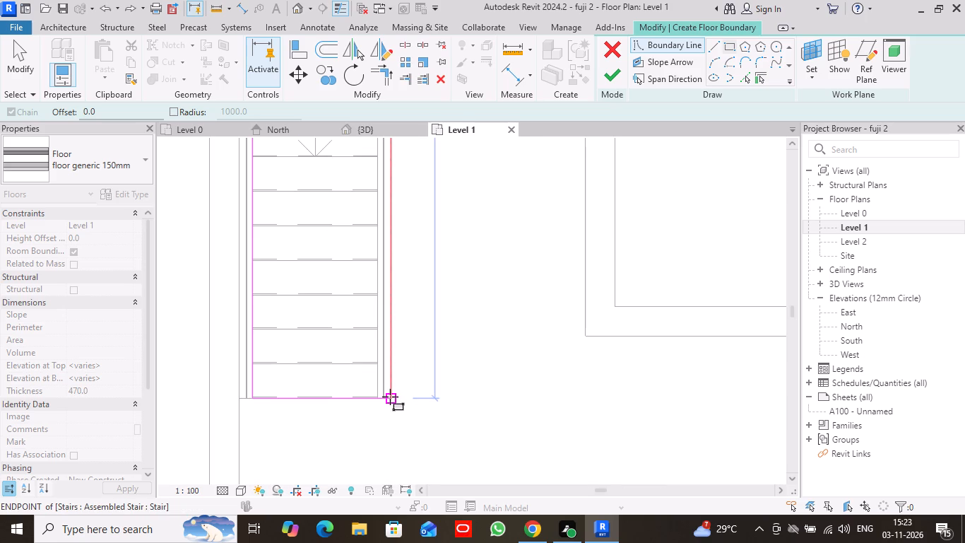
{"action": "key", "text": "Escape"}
Sketch a rectangular stair opening in the Level 1 floor boundary, following the outer edges of the stair from corner to opposite corner.
{"action": "scroll", "coordinate": [350, 247], "scroll_direction": "down", "scroll_amount": 3}
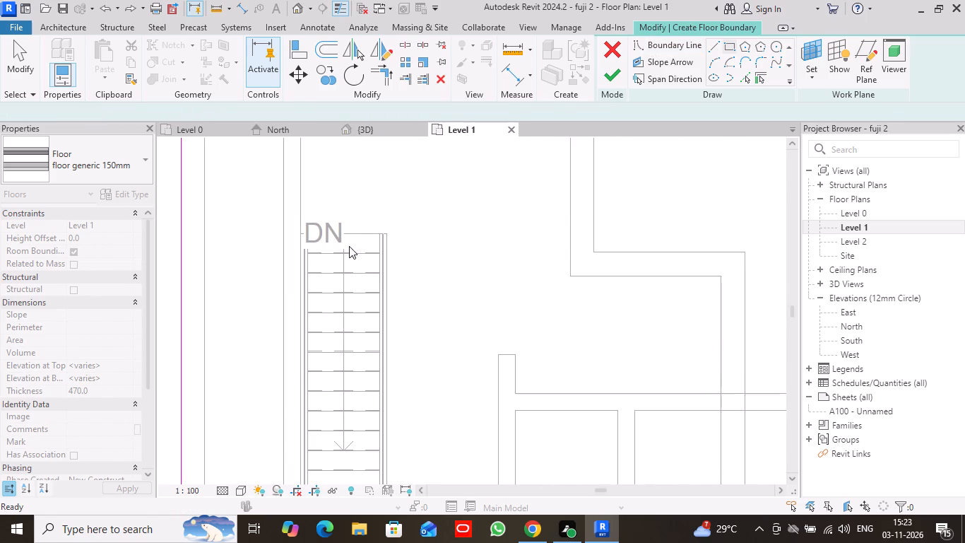
{"action": "left_click", "coordinate": [730, 45]}
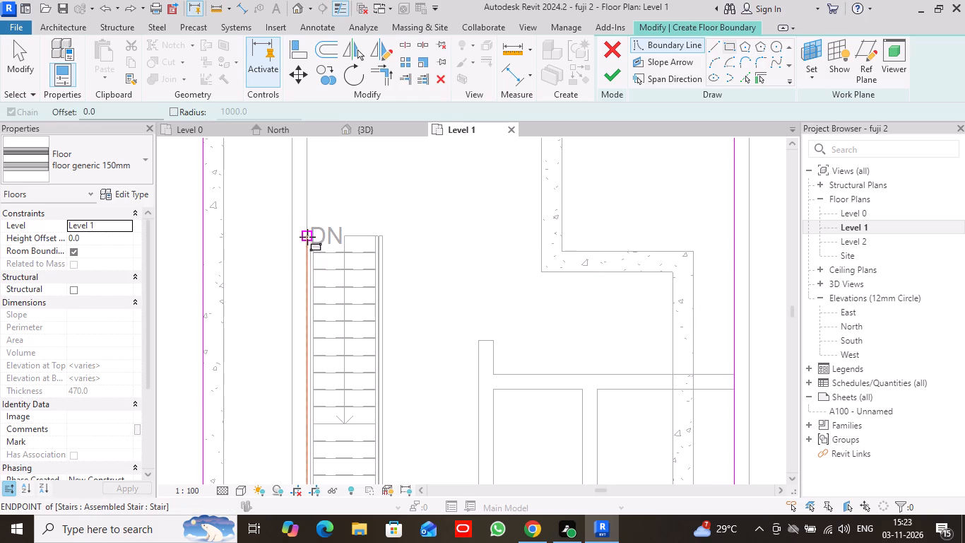
{"action": "left_click", "coordinate": [307, 237]}
{"action": "scroll", "coordinate": [384, 424], "scroll_direction": "down", "scroll_amount": 4}
{"action": "scroll", "coordinate": [384, 422], "scroll_direction": "up", "scroll_amount": 11}
{"action": "middle_click_drag", "start_coordinate": [371, 458], "coordinate": [374, 324]}
{"action": "scroll", "coordinate": [371, 458], "scroll_direction": "up", "scroll_amount": 1}
{"action": "scroll", "coordinate": [372, 379], "scroll_direction": "up", "scroll_amount": 4}
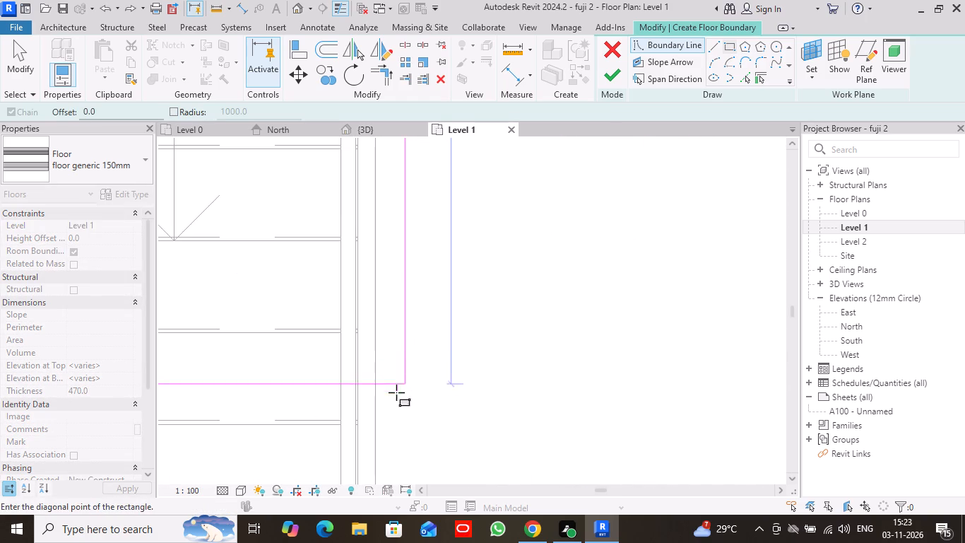
{"action": "scroll", "coordinate": [396, 392], "scroll_direction": "up", "scroll_amount": 7}
{"action": "scroll", "coordinate": [400, 402], "scroll_direction": "down", "scroll_amount": 4}
{"action": "middle_click_drag", "start_coordinate": [400, 402], "coordinate": [566, 162]}
{"action": "scroll", "coordinate": [541, 238], "scroll_direction": "down", "scroll_amount": 3}
{"action": "scroll", "coordinate": [518, 410], "scroll_direction": "down", "scroll_amount": 8}
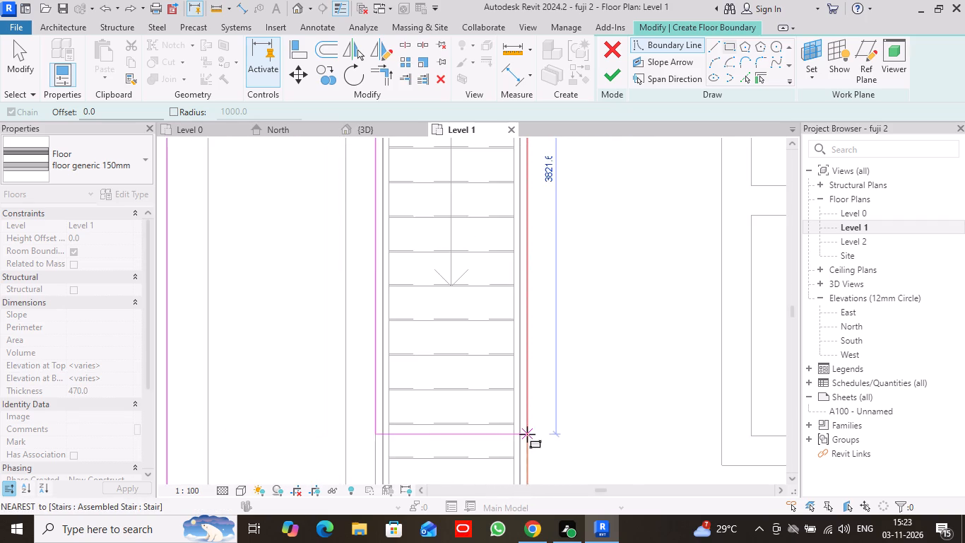
{"action": "middle_click_drag", "start_coordinate": [527, 434], "coordinate": [549, 252]}
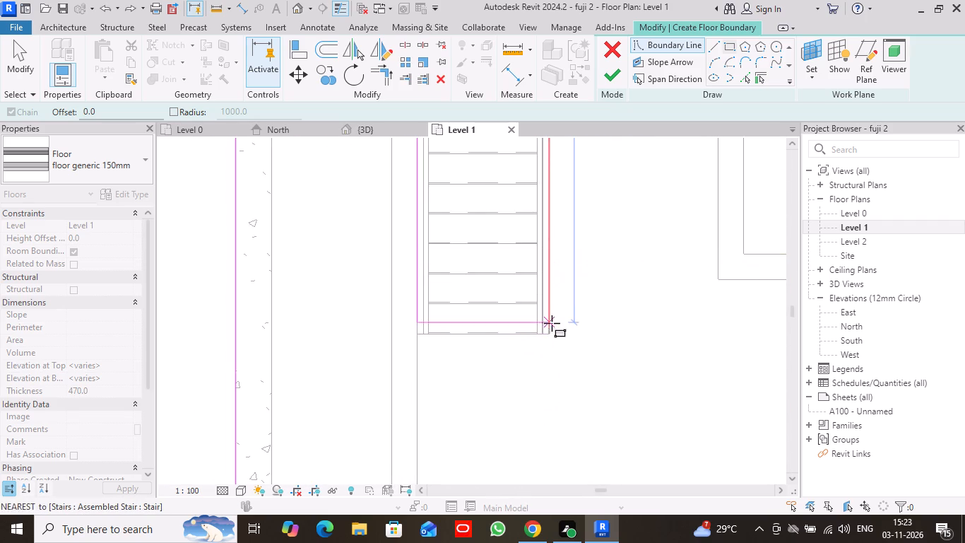
{"action": "left_click", "coordinate": [551, 333]}
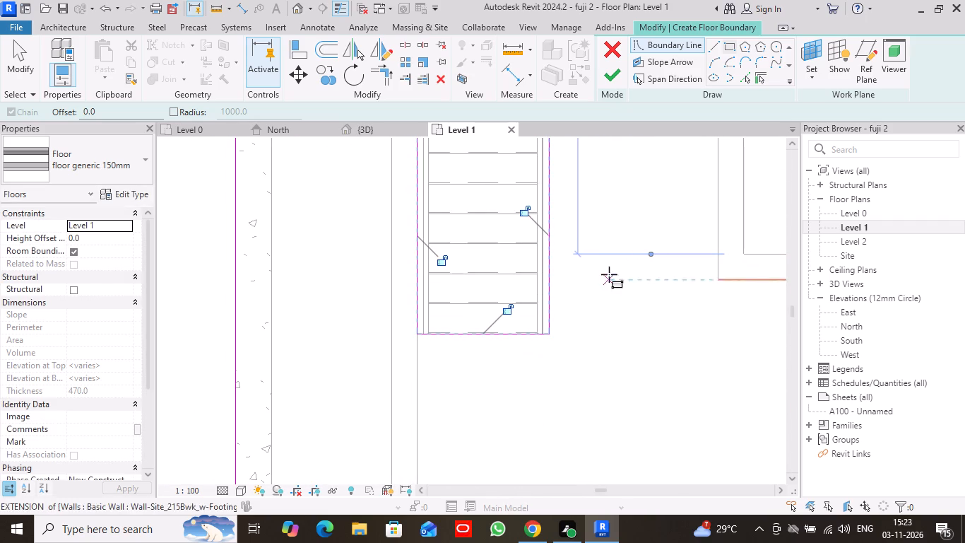
Finish the Level 1 floor boundary, choosing to attach the walls to the floor's bottom, and leave the floor deselected.
{"action": "left_click", "coordinate": [612, 71]}
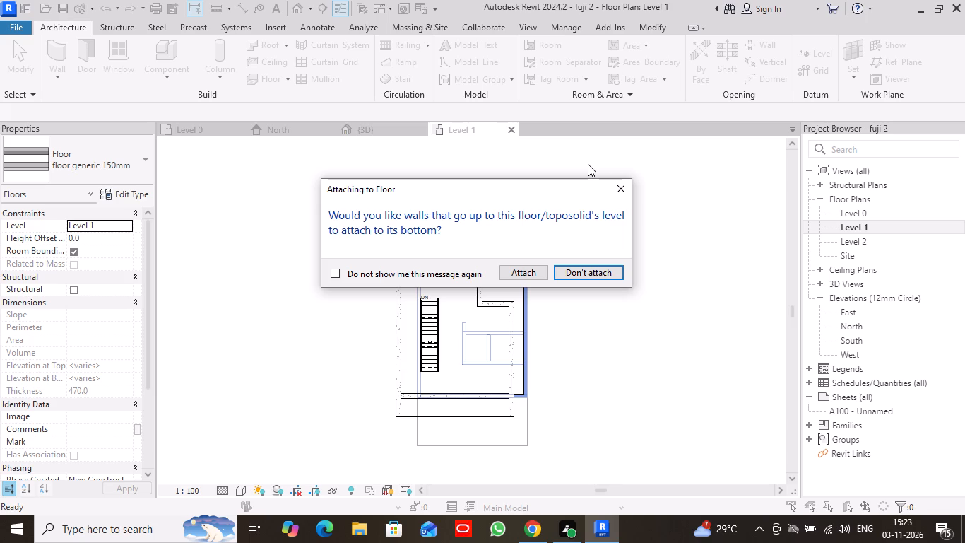
{"action": "left_click", "coordinate": [531, 269]}
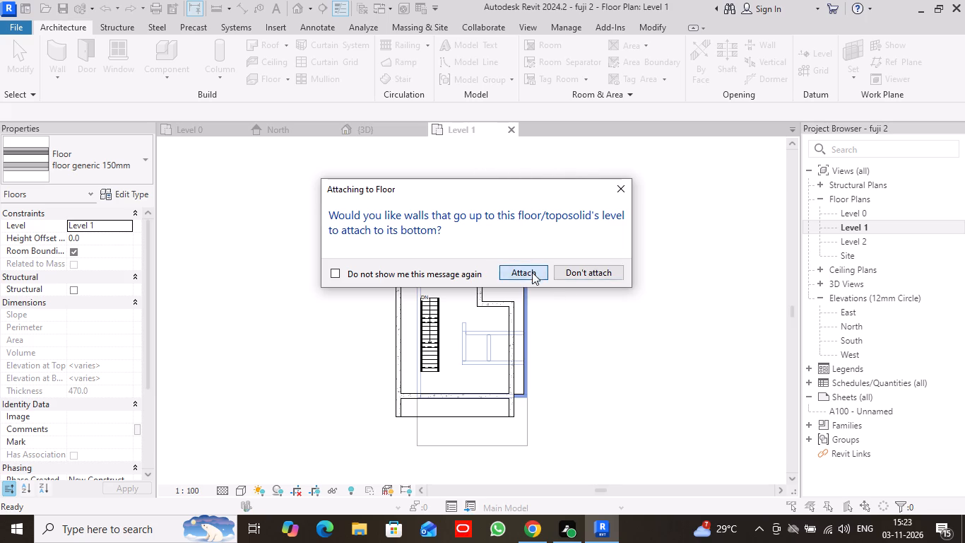
{"action": "left_click", "coordinate": [543, 311]}
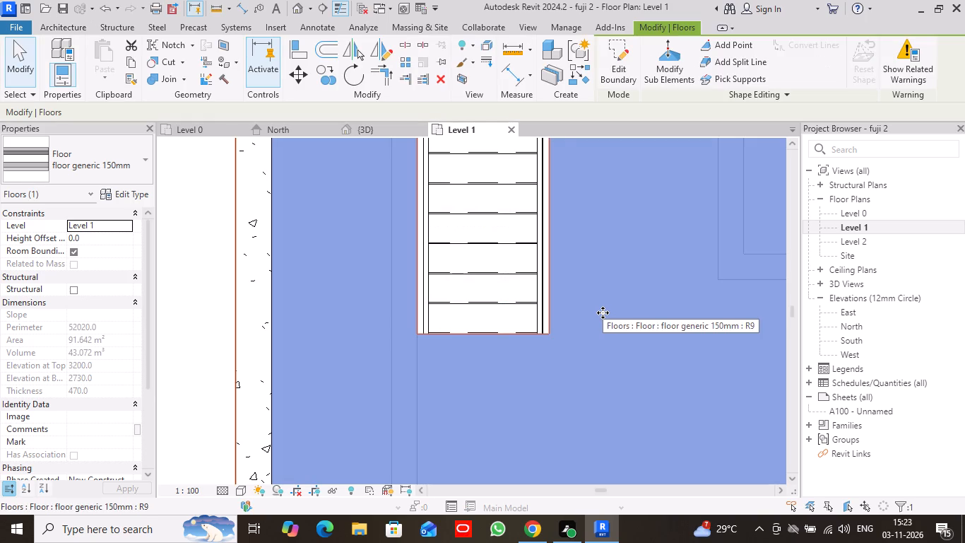
{"action": "scroll", "coordinate": [603, 313], "scroll_direction": "down", "scroll_amount": 3}
{"action": "scroll", "coordinate": [465, 348], "scroll_direction": "down", "scroll_amount": 6}
{"action": "scroll", "coordinate": [523, 349], "scroll_direction": "down", "scroll_amount": 4}
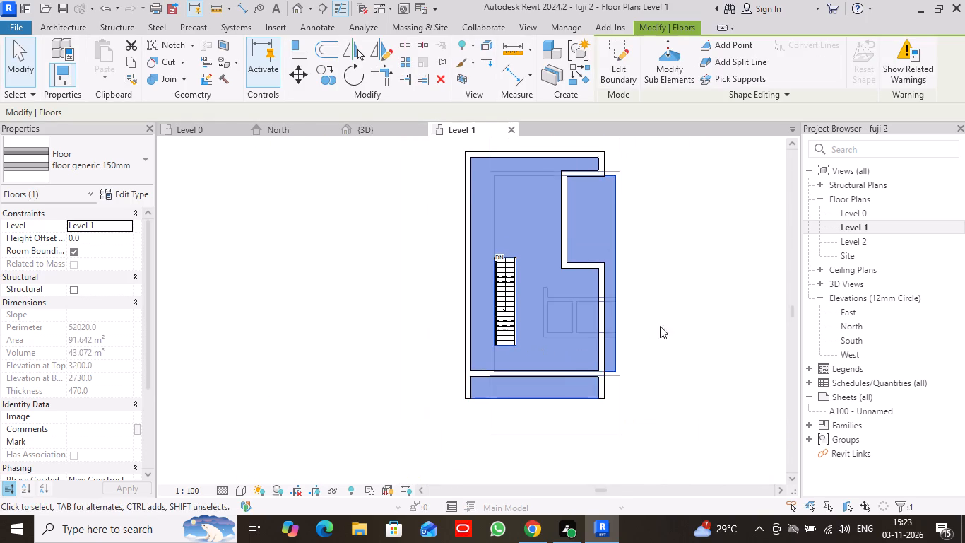
{"action": "left_click", "coordinate": [684, 305]}
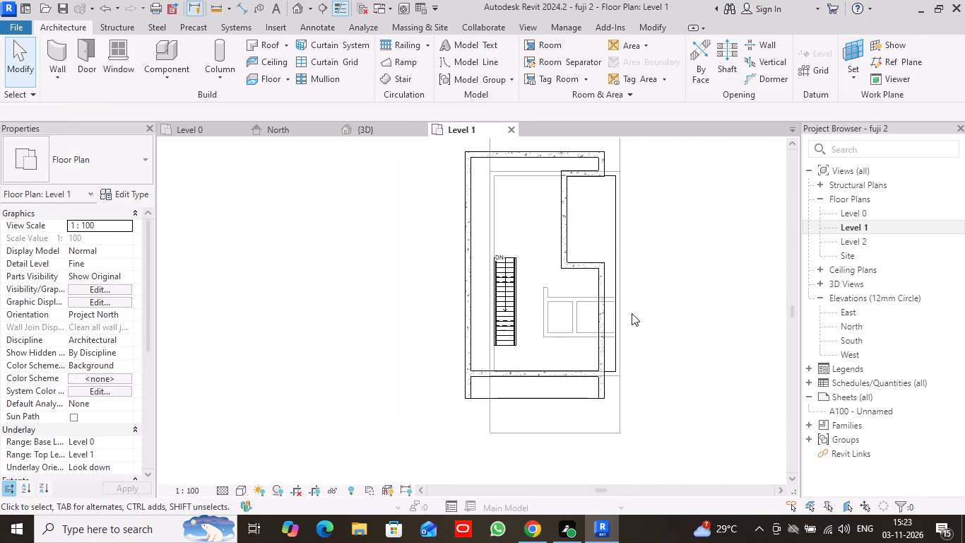
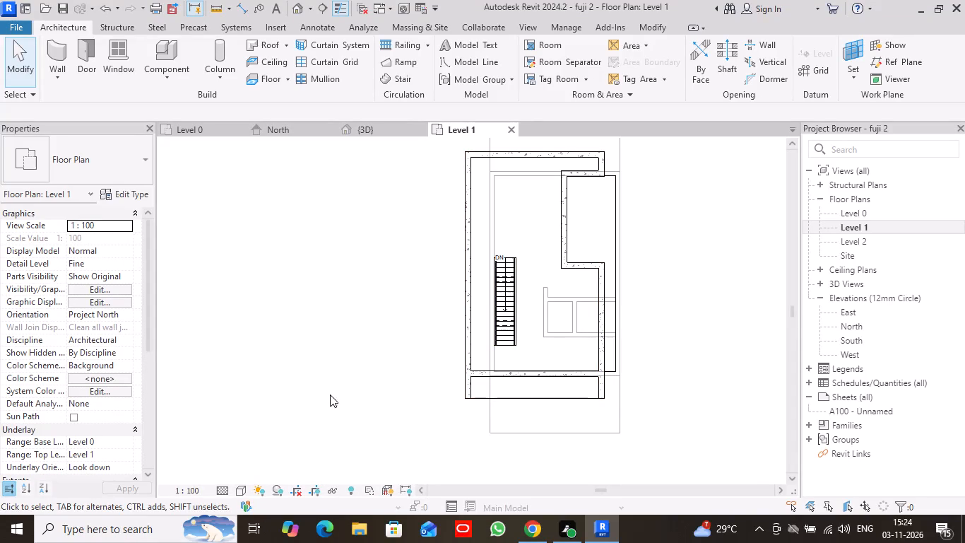
Set the Level 1 floor plan's underlay base level range to None and apply it.
{"action": "double_click", "coordinate": [148, 472]}
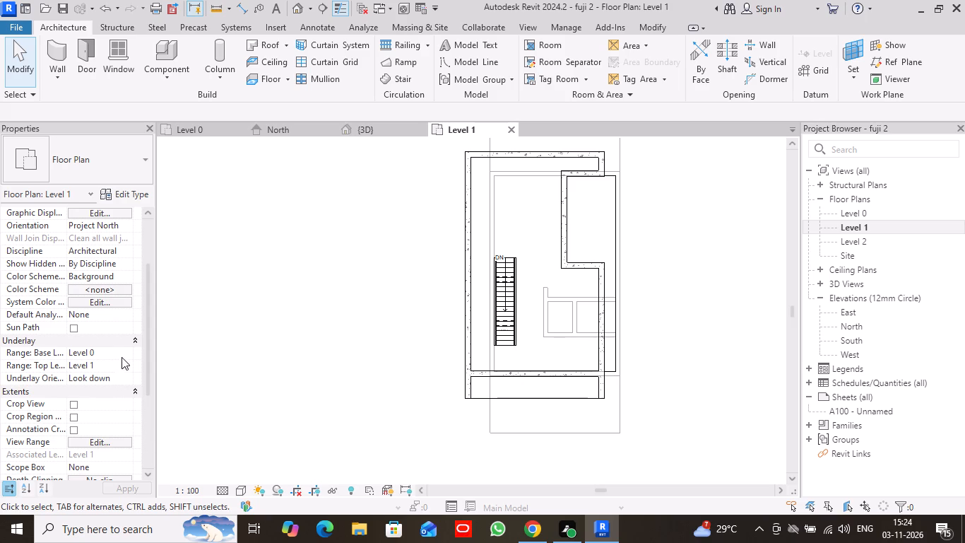
{"action": "left_click", "coordinate": [122, 356]}
{"action": "left_click", "coordinate": [115, 365]}
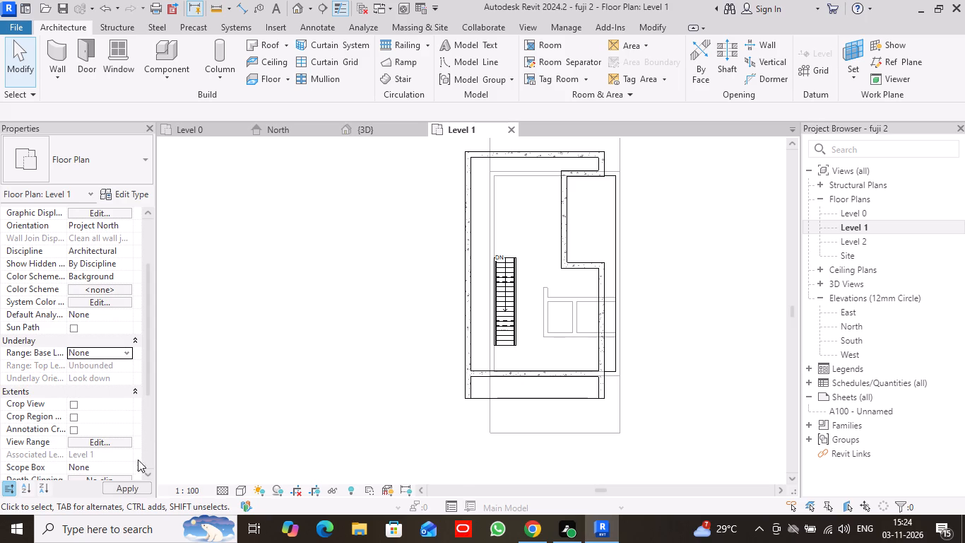
{"action": "left_click", "coordinate": [126, 486]}
{"action": "scroll", "coordinate": [237, 402], "scroll_direction": "down", "scroll_amount": 1}
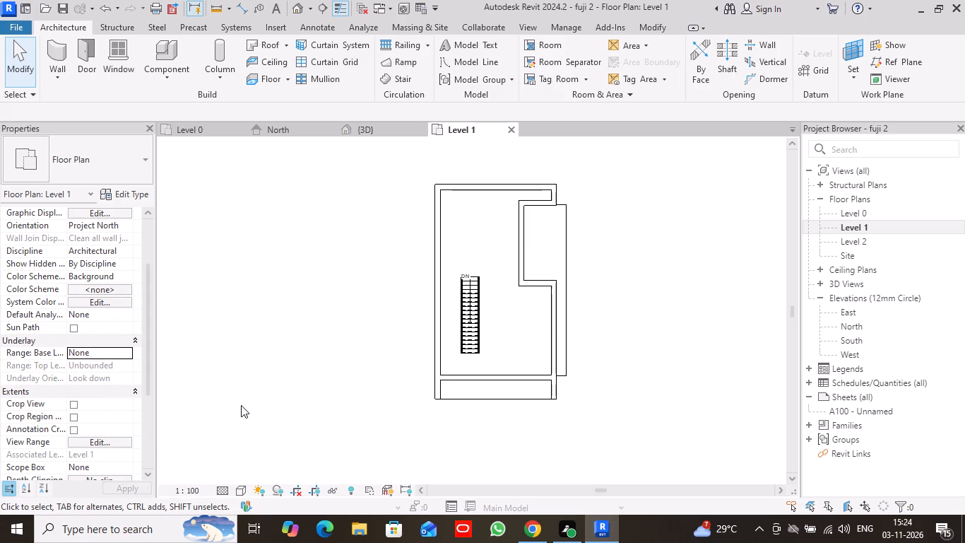
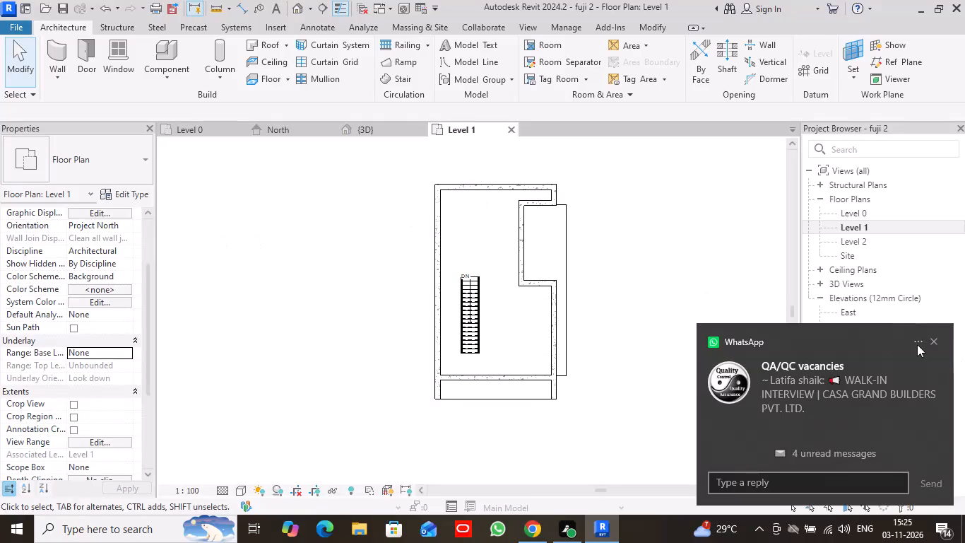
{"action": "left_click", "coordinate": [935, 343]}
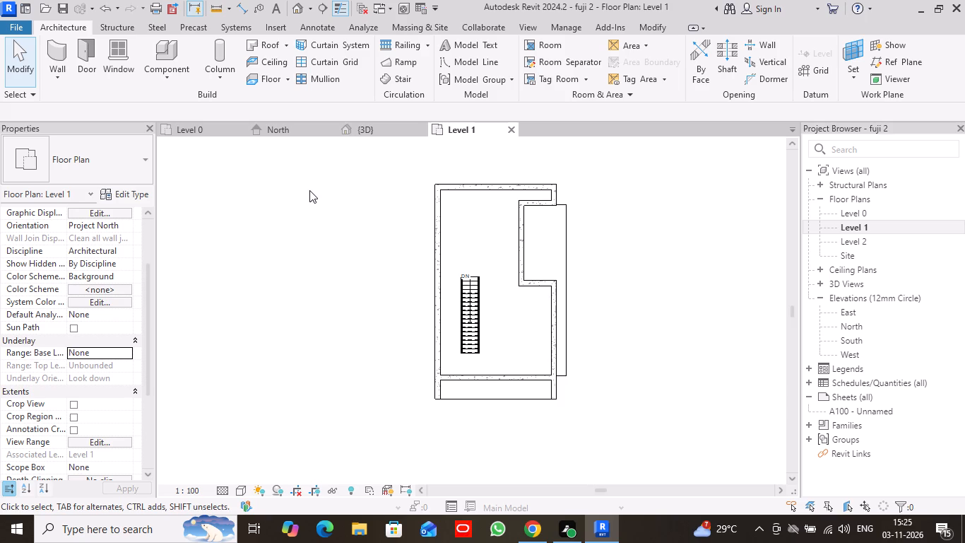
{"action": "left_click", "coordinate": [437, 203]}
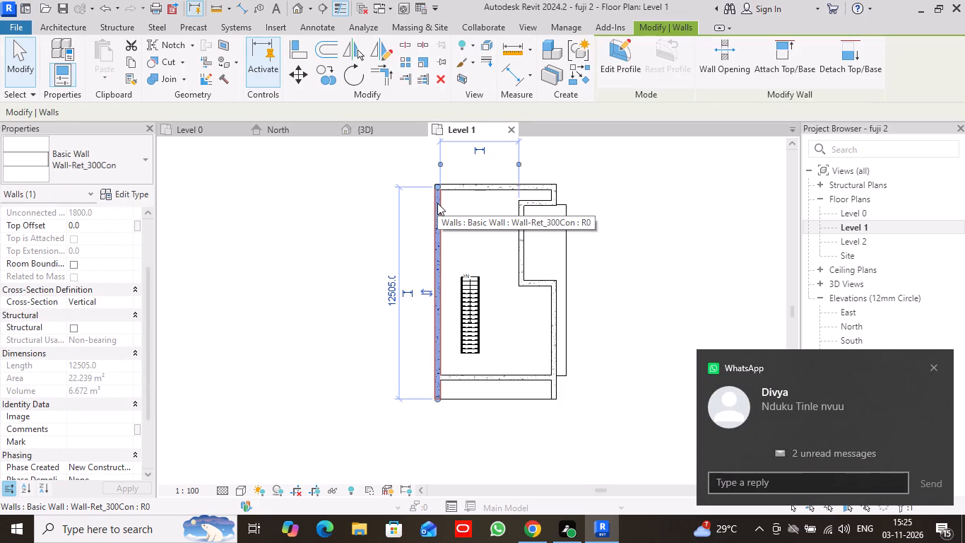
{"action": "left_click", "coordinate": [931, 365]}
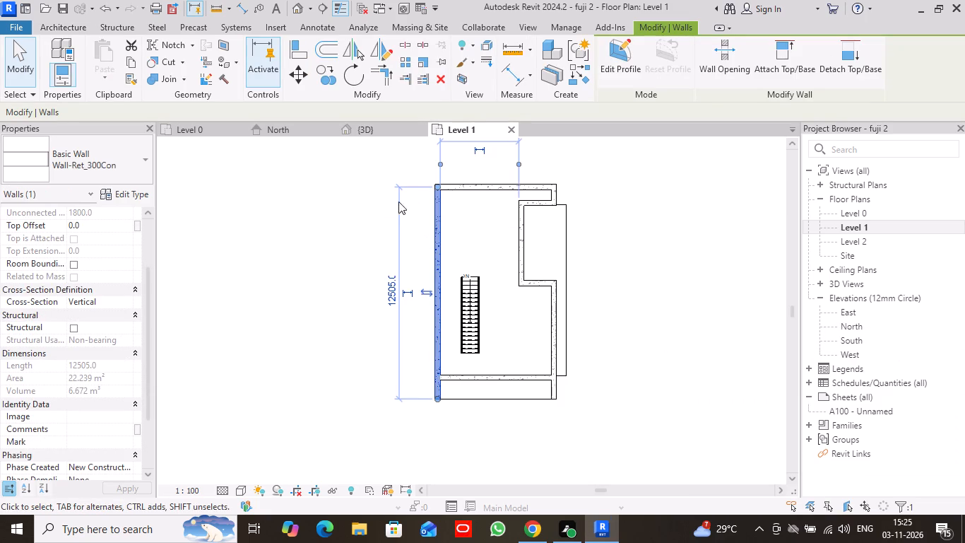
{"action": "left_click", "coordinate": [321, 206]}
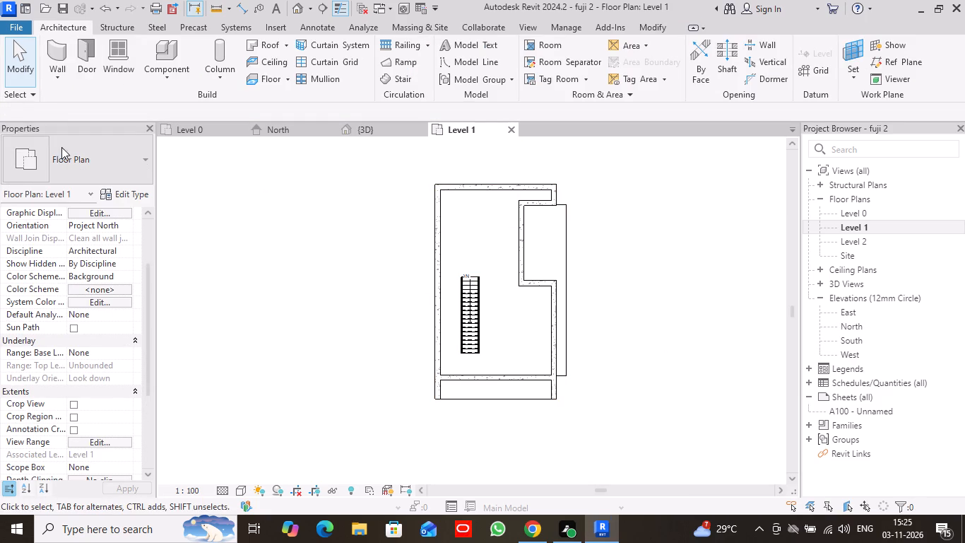
Set up a new Level 1 wall with type Wall-Ret_300Con and its top constraint up to Level 2.
{"action": "left_click", "coordinate": [57, 52]}
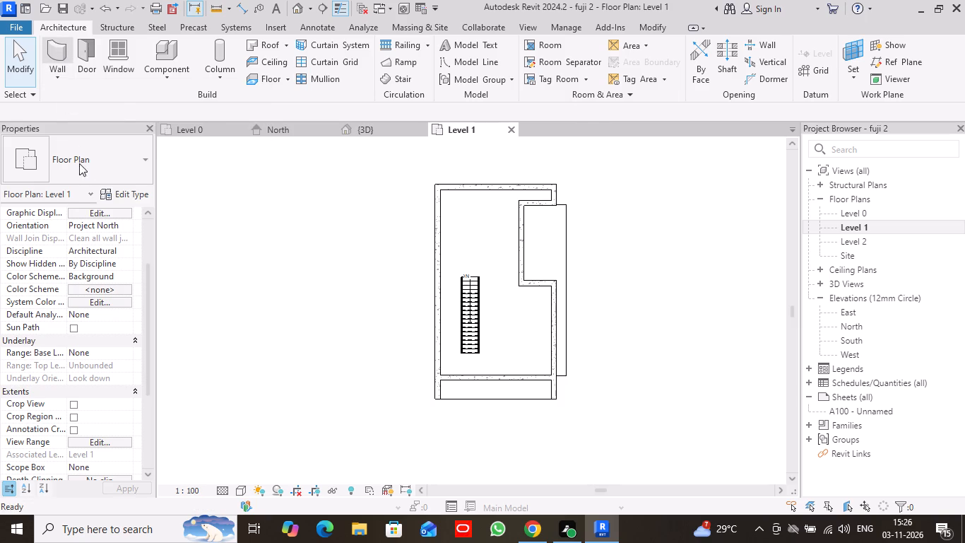
{"action": "left_click", "coordinate": [143, 156]}
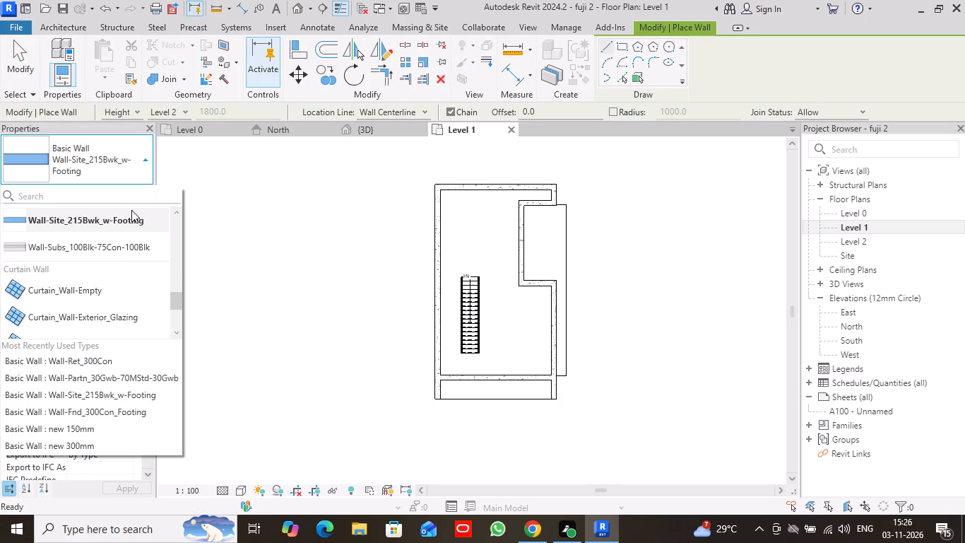
{"action": "double_click", "coordinate": [179, 211]}
{"action": "left_click", "coordinate": [96, 247]}
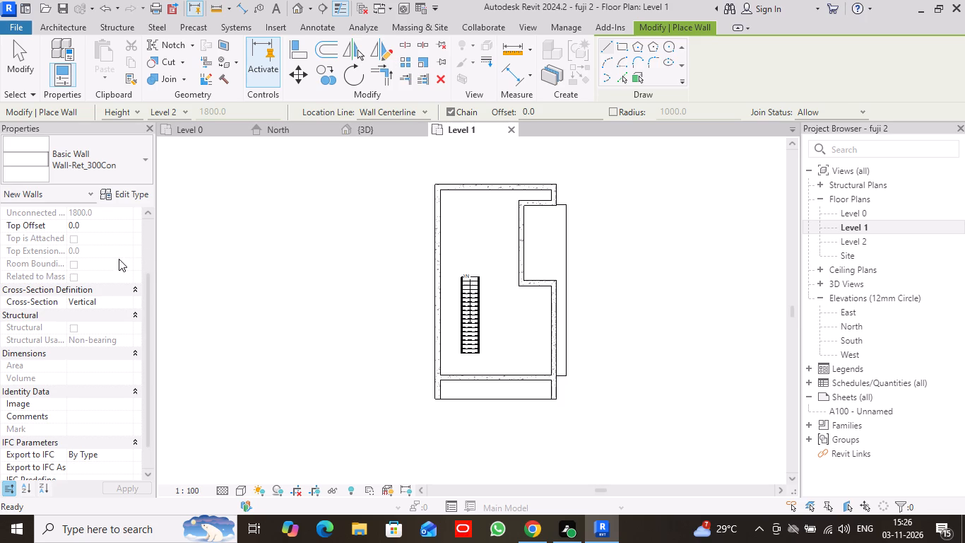
{"action": "left_click", "coordinate": [149, 212]}
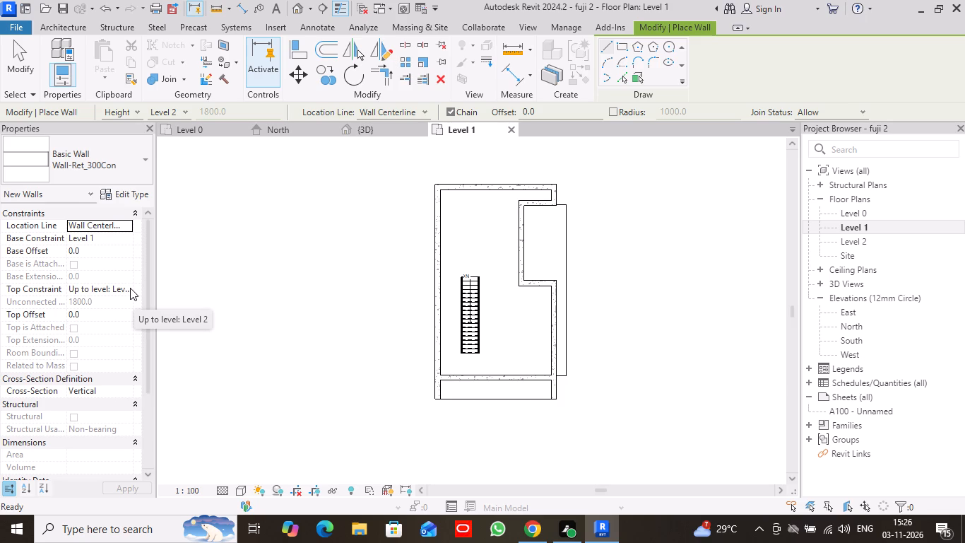
{"action": "left_click", "coordinate": [130, 288]}
{"action": "left_click", "coordinate": [124, 330]}
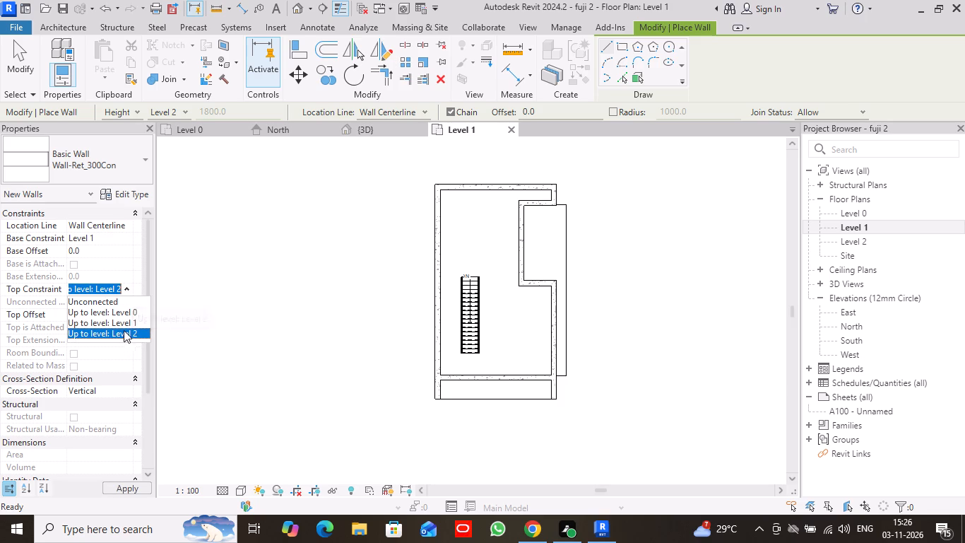
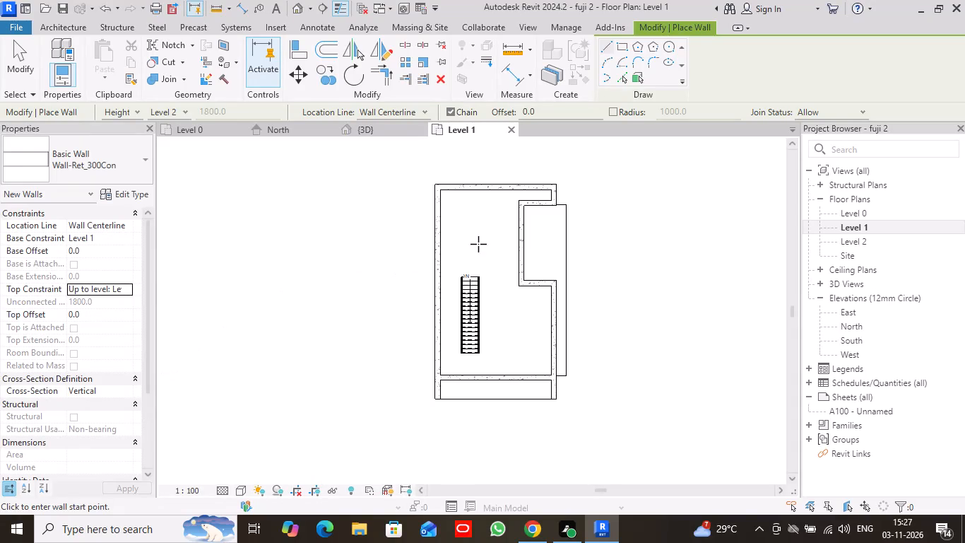
Duplicate the Wall-Ret_300Con wall type under the name bsic wall 150mm and make it the type for new walls.
{"action": "scroll", "coordinate": [474, 242], "scroll_direction": "up", "scroll_amount": 8}
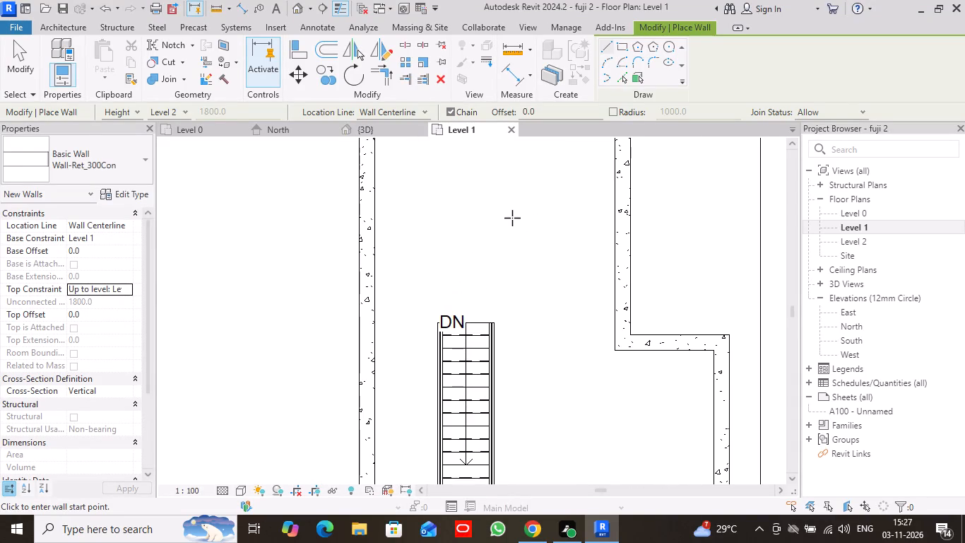
{"action": "middle_click_drag", "start_coordinate": [537, 173], "coordinate": [502, 263]}
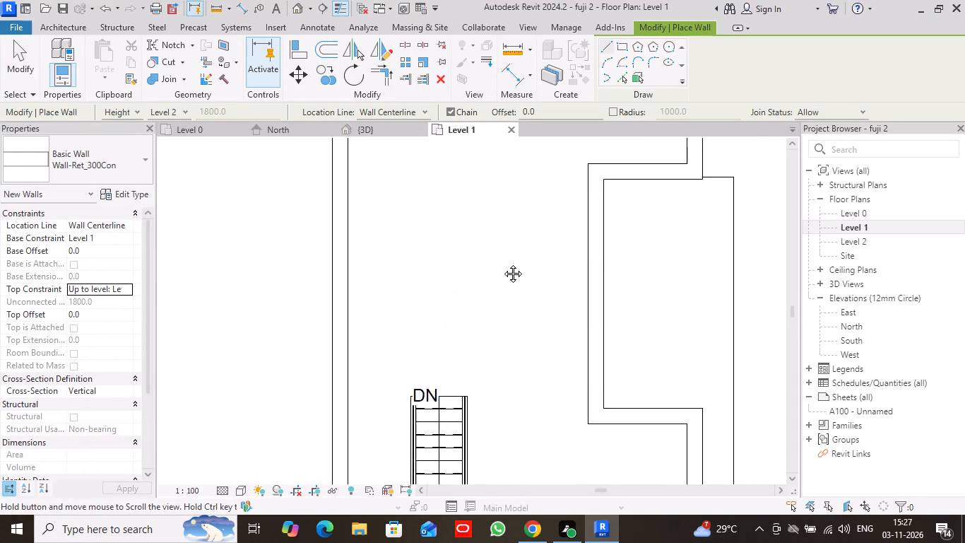
{"action": "middle_click_drag", "start_coordinate": [502, 263], "coordinate": [488, 314]}
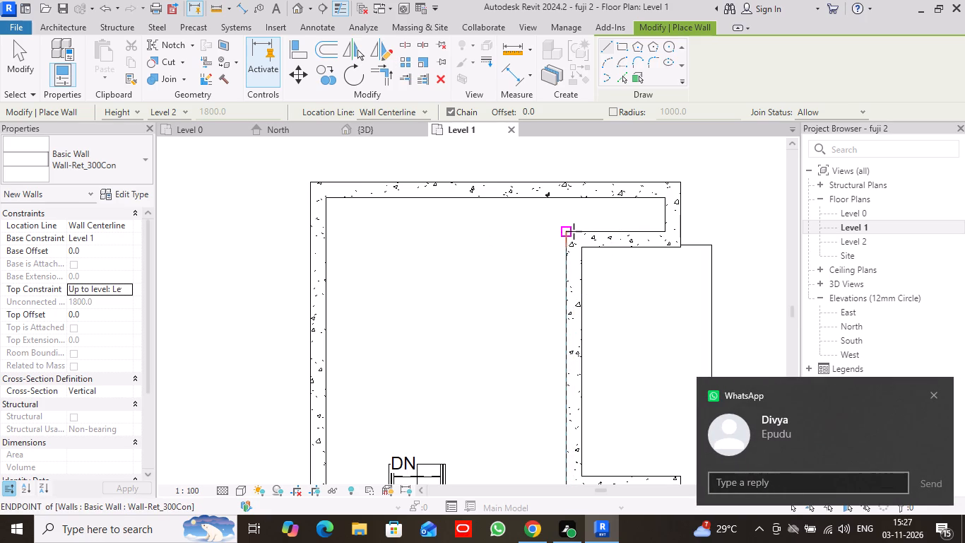
{"action": "left_click", "coordinate": [151, 156]}
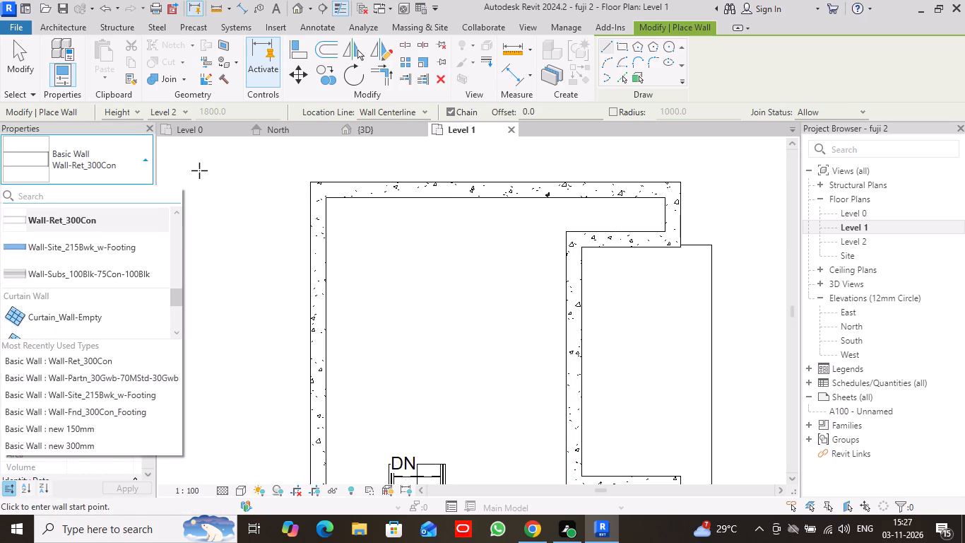
{"action": "left_click", "coordinate": [250, 188]}
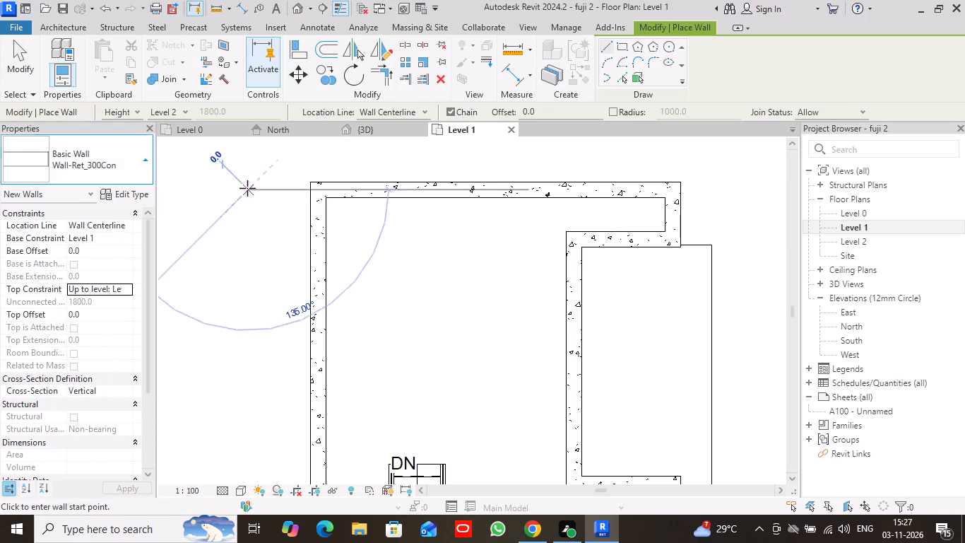
{"action": "key", "text": "Escape"}
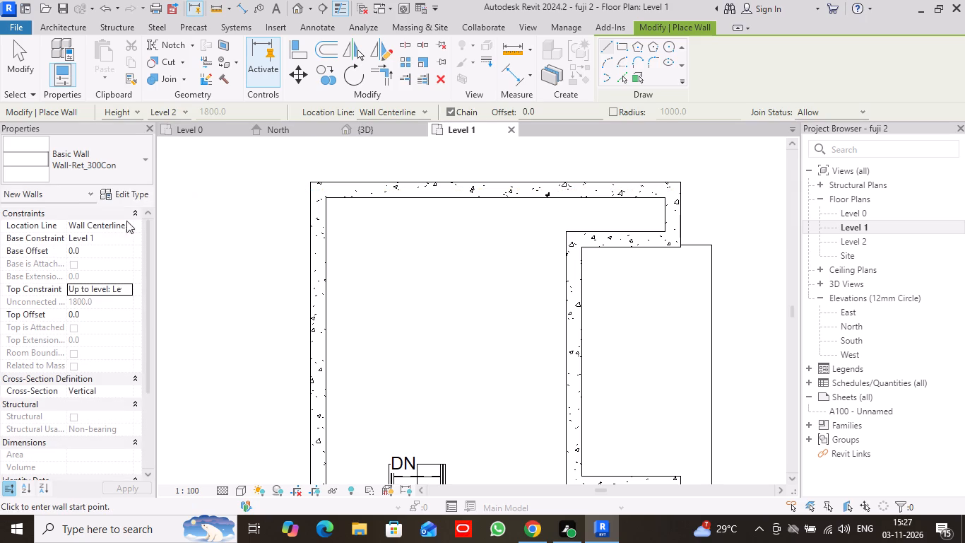
{"action": "left_click", "coordinate": [132, 192]}
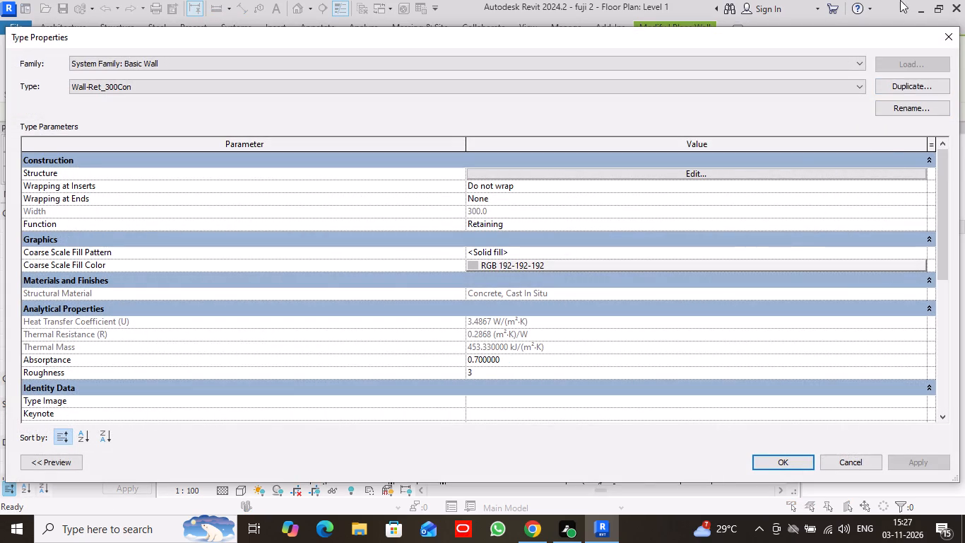
{"action": "left_click", "coordinate": [922, 81]}
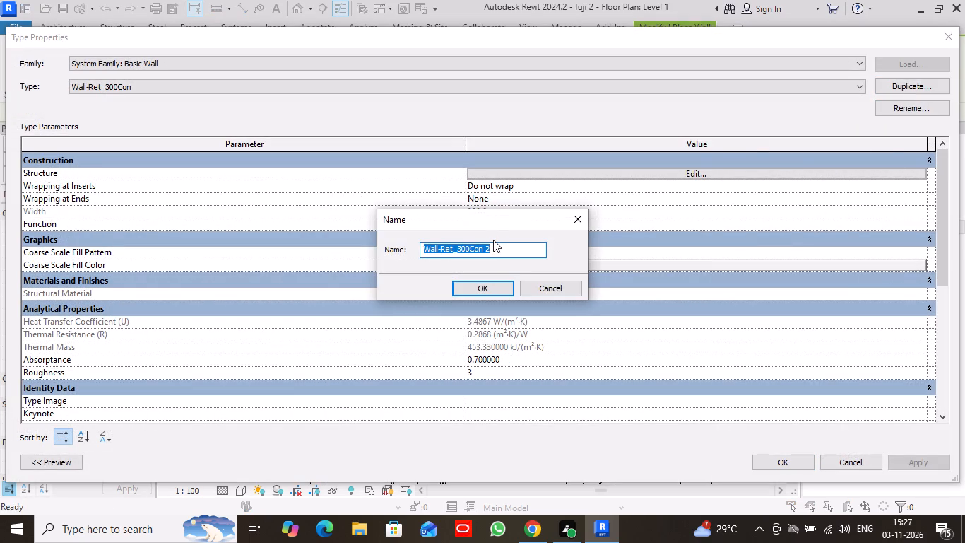
{"action": "key", "text": "b"}
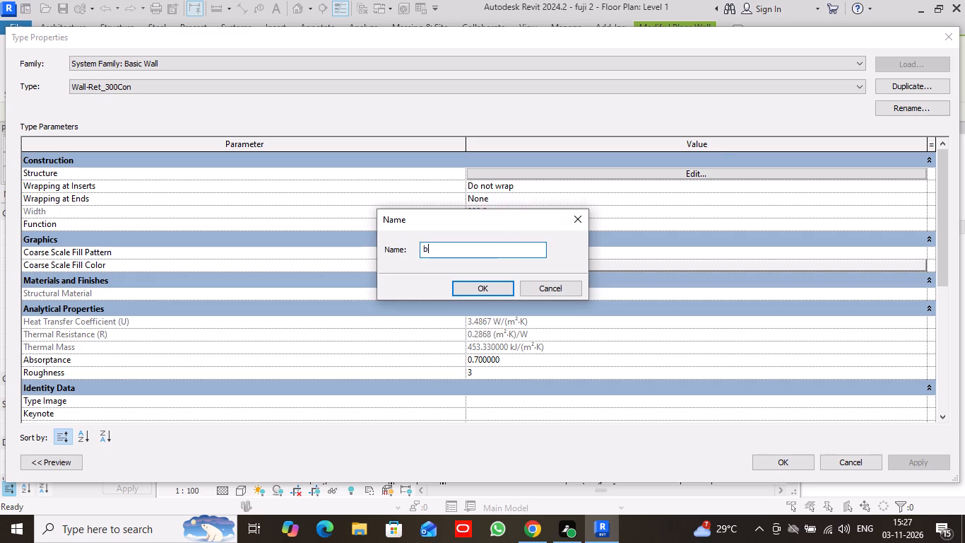
{"action": "type", "text": "sic wall 150"}
{"action": "type", "text": "mm"}
{"action": "key", "text": "Return"}
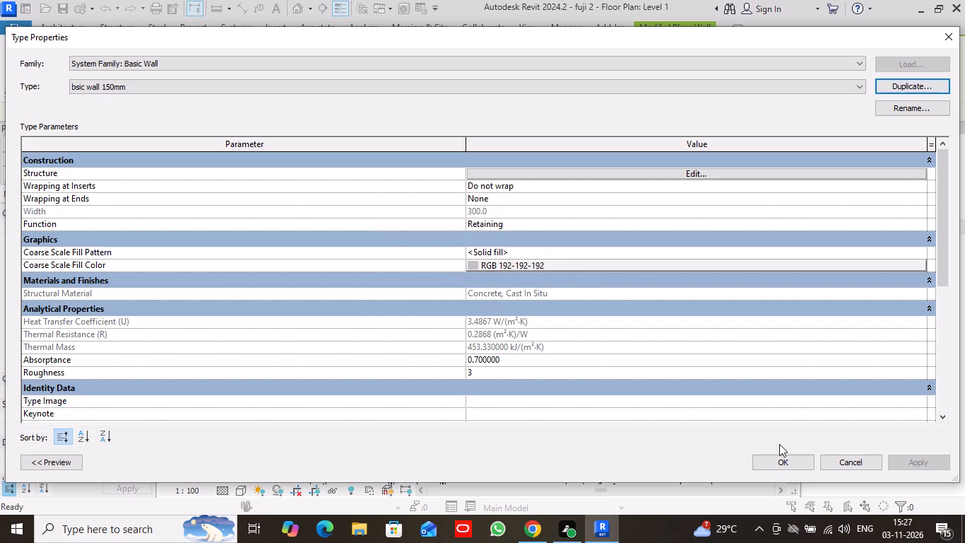
{"action": "left_click", "coordinate": [786, 458]}
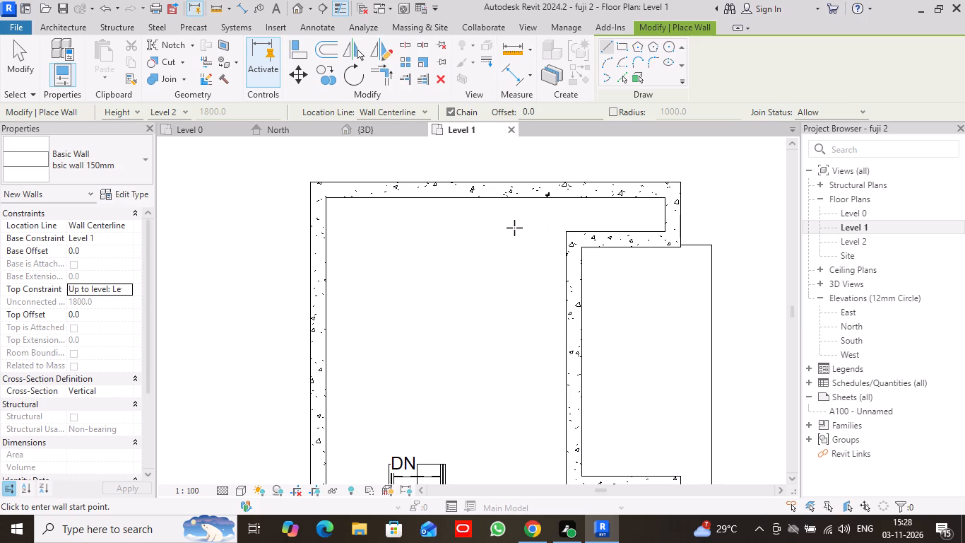
Draw a short bsic wall 150mm wall extending the recess's long wall straight up to the building's top wall.
{"action": "left_click", "coordinate": [576, 231]}
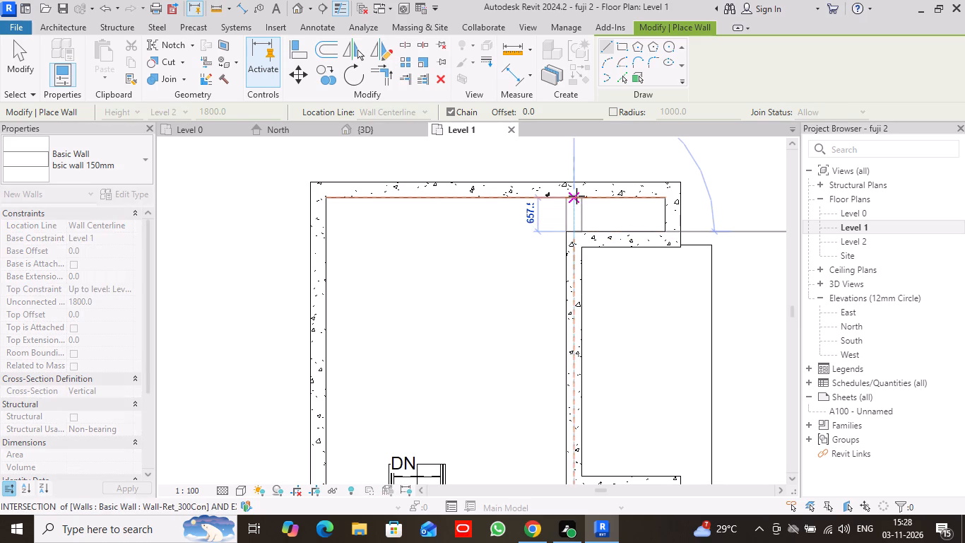
{"action": "left_click", "coordinate": [576, 189]}
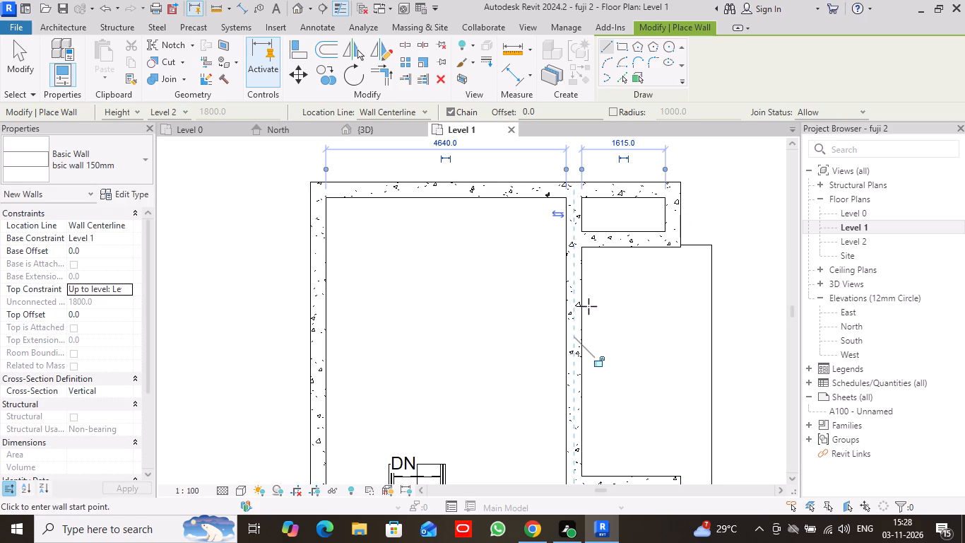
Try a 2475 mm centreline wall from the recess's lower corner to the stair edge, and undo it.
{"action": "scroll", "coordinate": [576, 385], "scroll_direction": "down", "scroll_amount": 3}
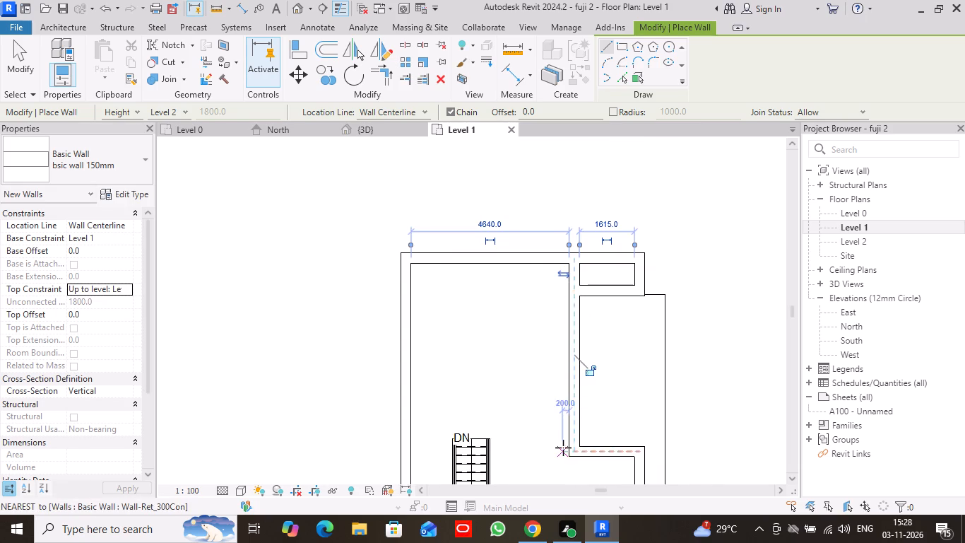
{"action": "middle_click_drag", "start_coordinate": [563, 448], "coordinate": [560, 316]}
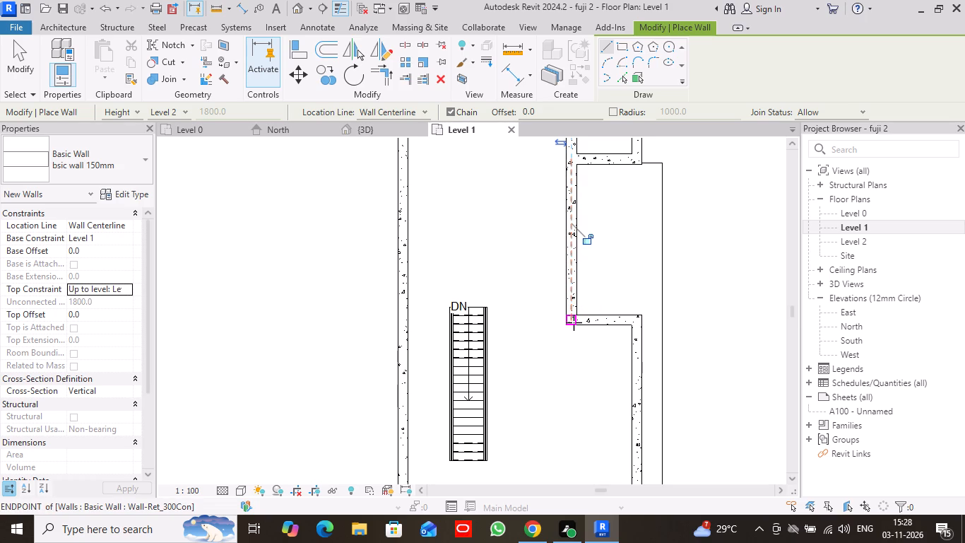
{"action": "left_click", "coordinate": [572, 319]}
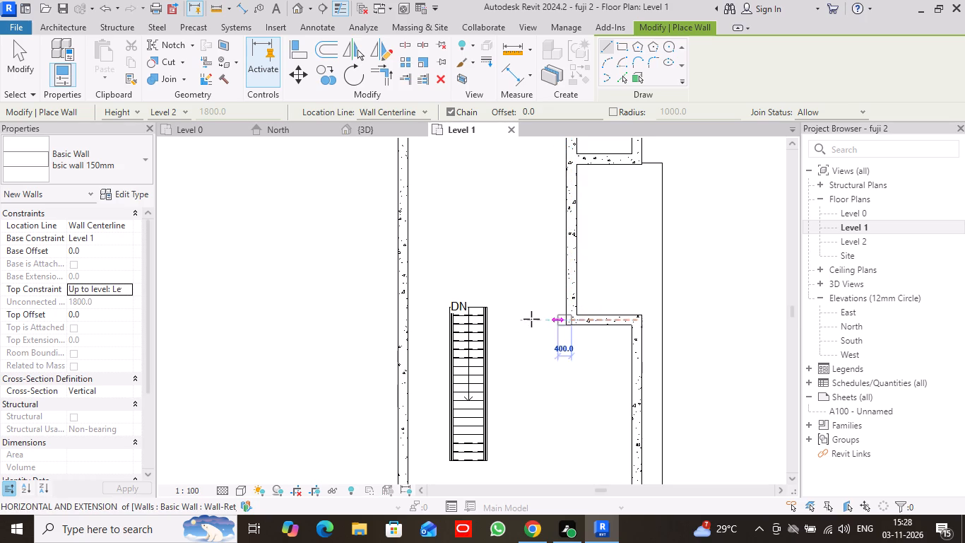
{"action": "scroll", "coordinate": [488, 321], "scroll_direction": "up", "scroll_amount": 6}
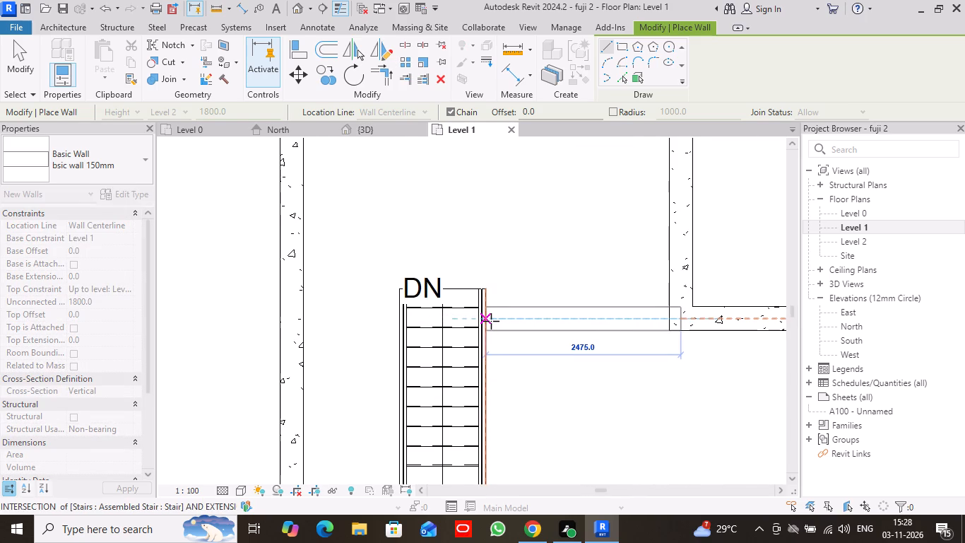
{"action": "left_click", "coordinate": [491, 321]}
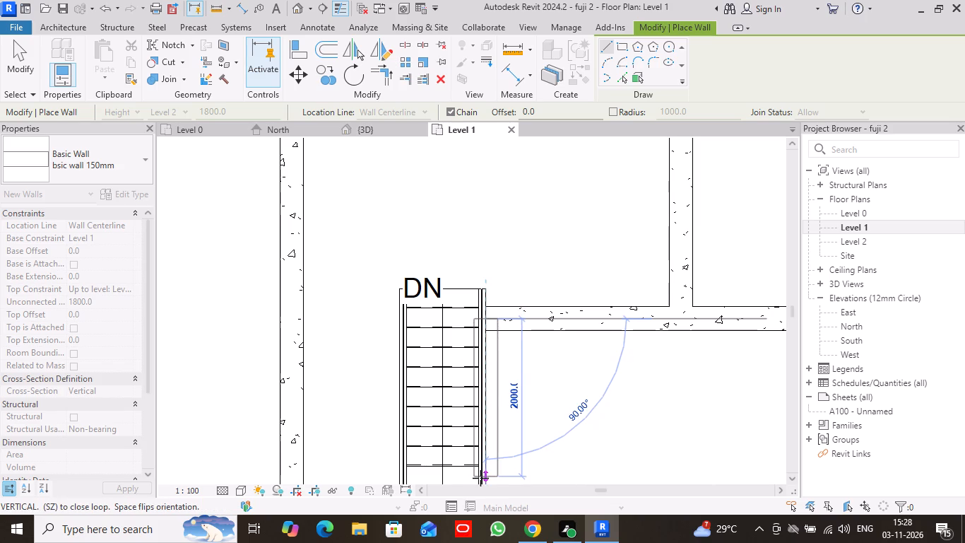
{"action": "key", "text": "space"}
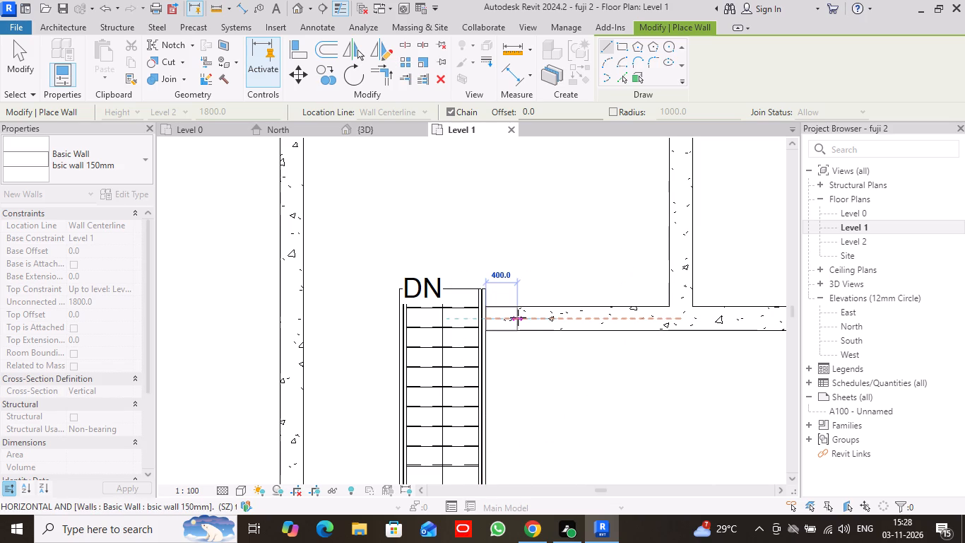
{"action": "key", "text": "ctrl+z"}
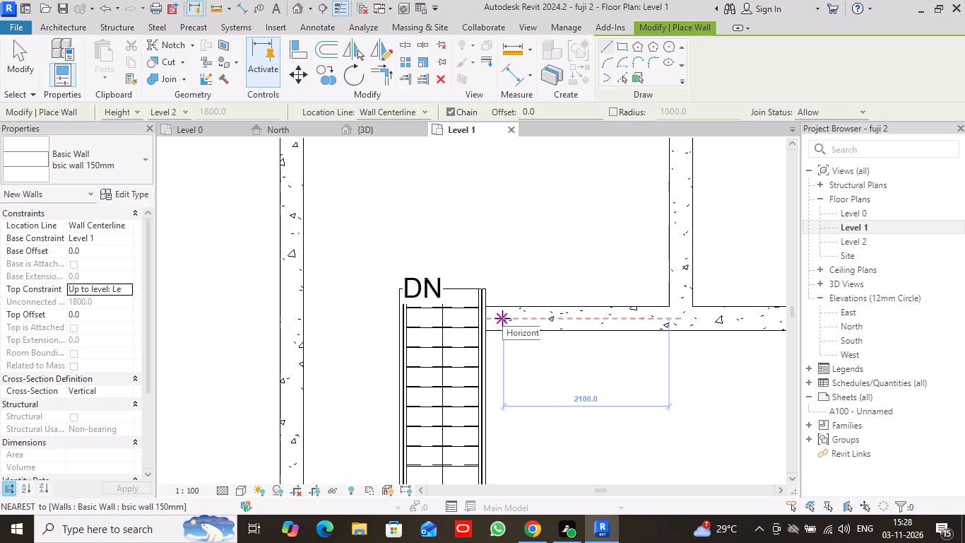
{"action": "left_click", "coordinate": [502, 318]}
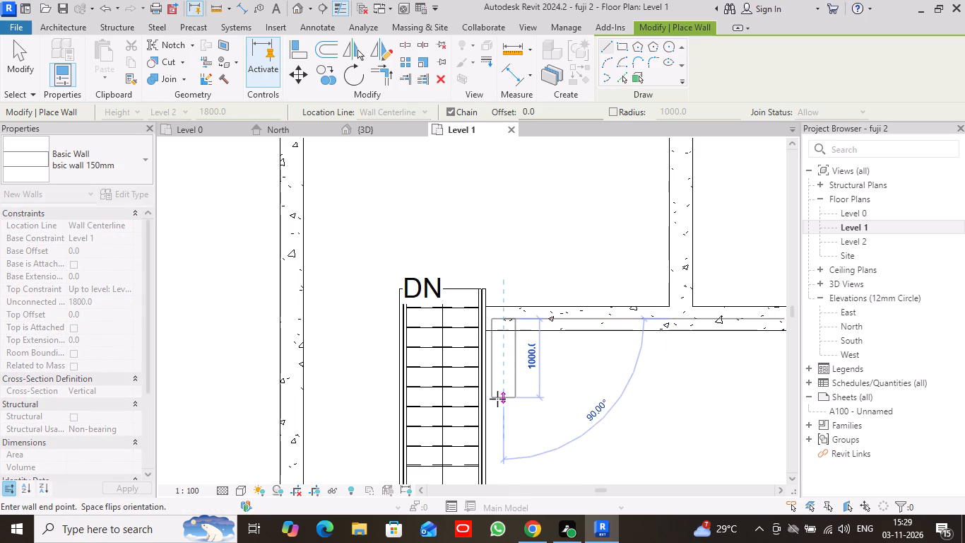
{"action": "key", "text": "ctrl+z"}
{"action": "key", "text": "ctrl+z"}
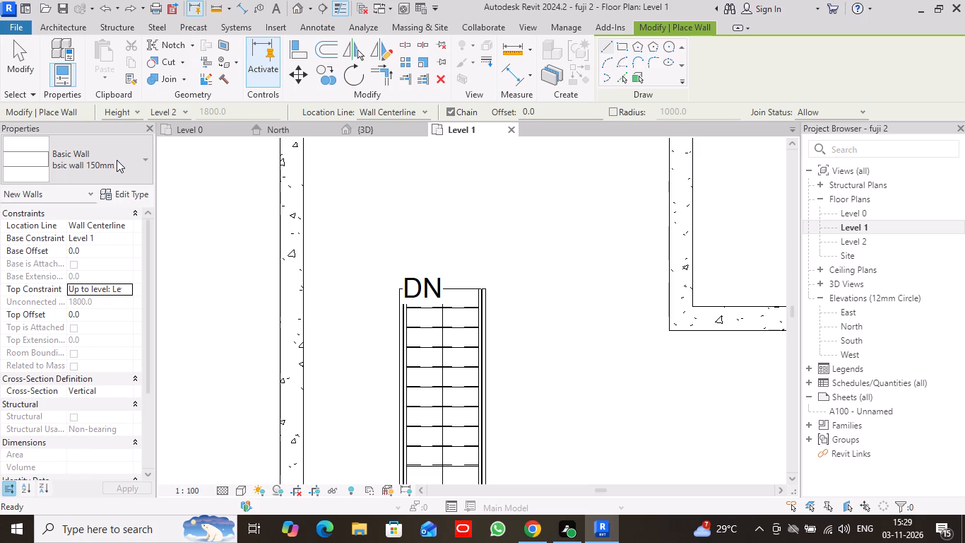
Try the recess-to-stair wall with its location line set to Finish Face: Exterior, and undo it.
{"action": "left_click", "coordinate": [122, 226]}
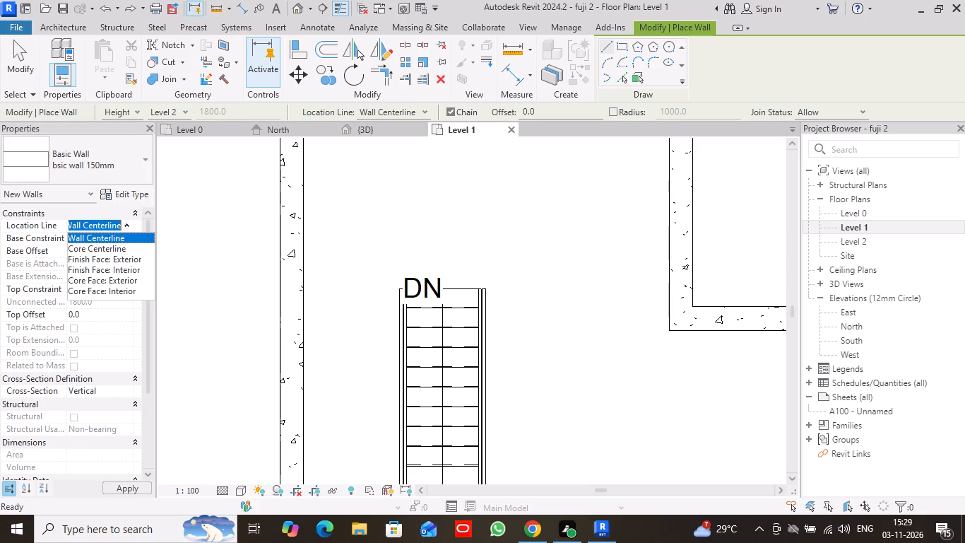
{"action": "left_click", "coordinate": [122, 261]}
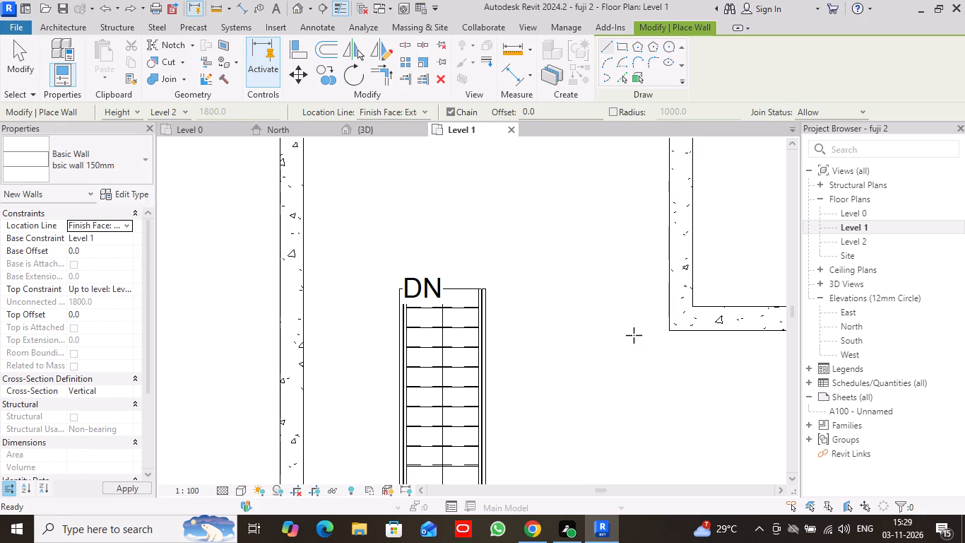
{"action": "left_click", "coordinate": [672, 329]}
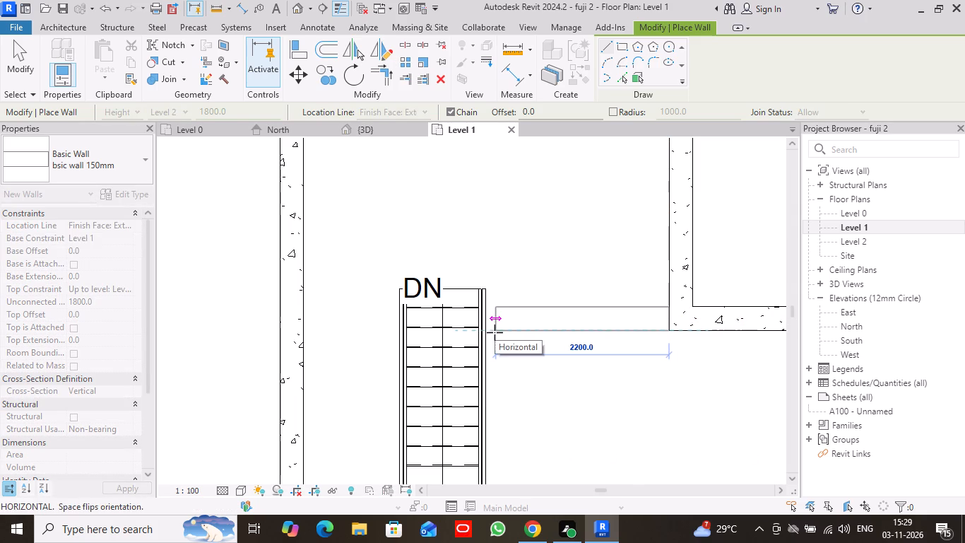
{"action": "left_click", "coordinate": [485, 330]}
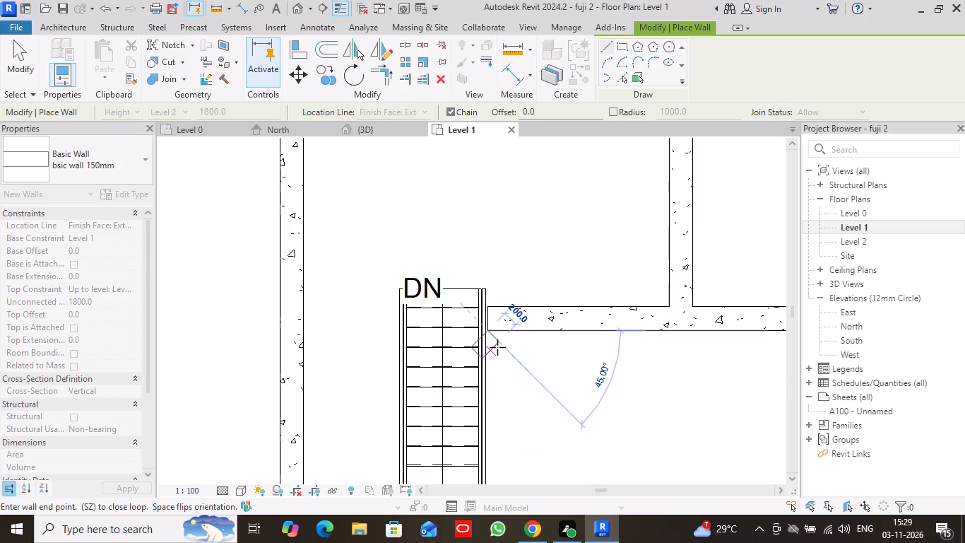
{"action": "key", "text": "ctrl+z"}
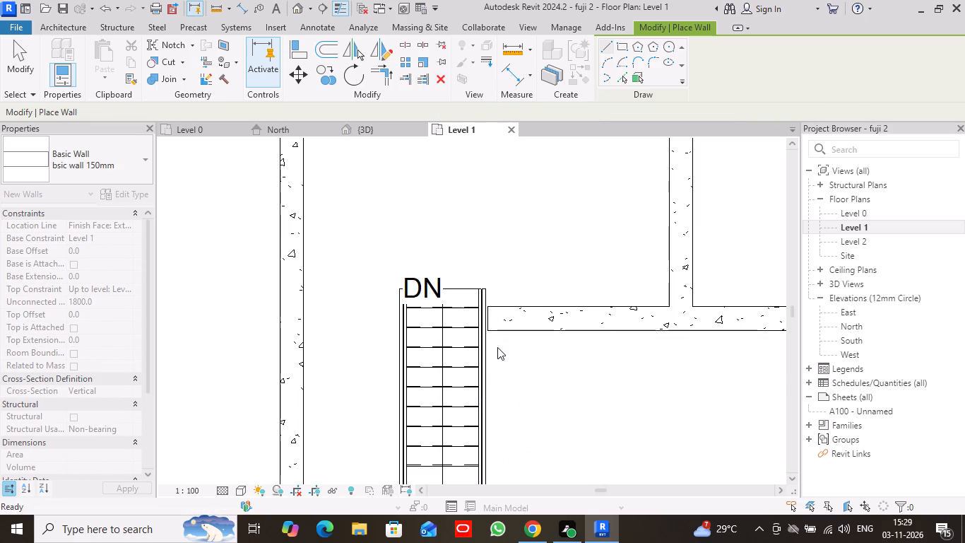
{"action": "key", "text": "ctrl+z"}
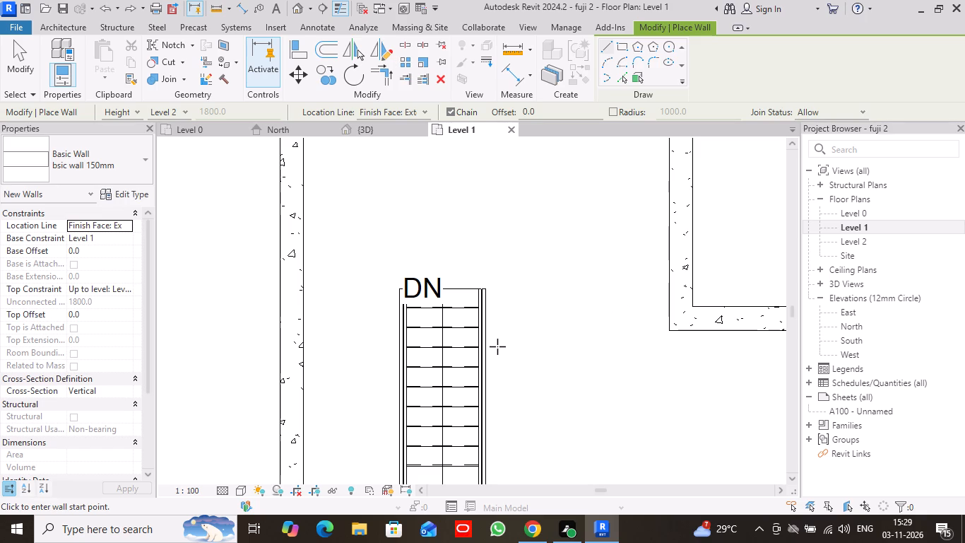
Set the location line to Finish Face: Interior and draw a horizontal wall from the recess's lower corner to the stair edge.
{"action": "left_click", "coordinate": [425, 110]}
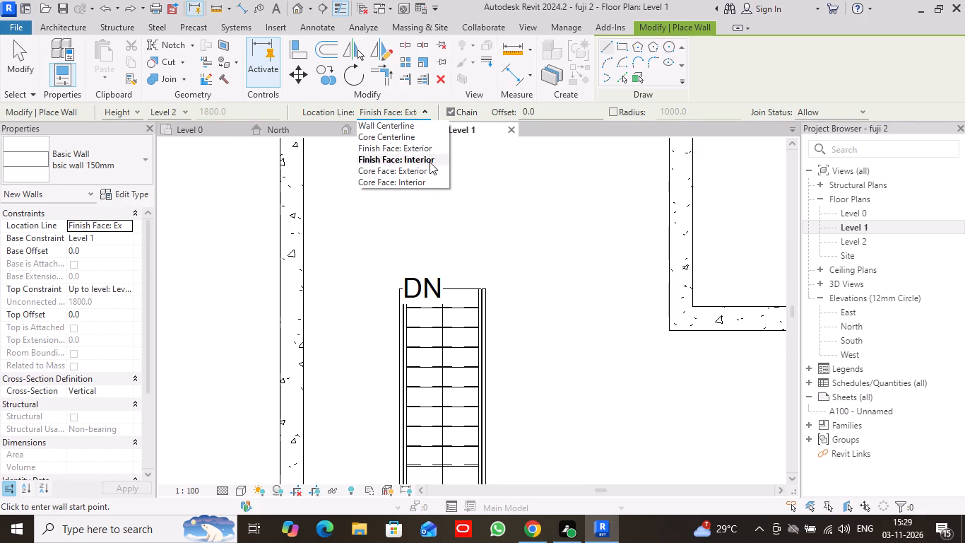
{"action": "left_click", "coordinate": [431, 161]}
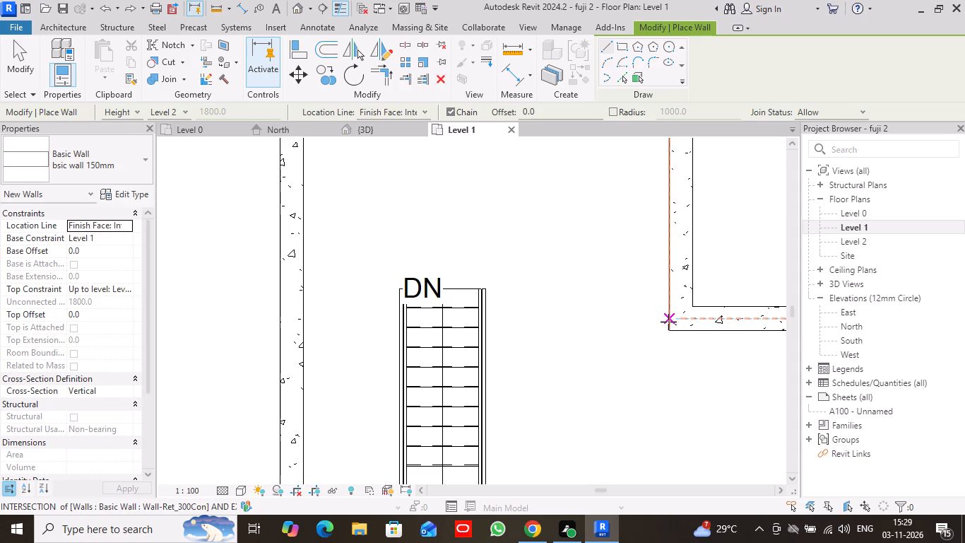
{"action": "left_click", "coordinate": [667, 320]}
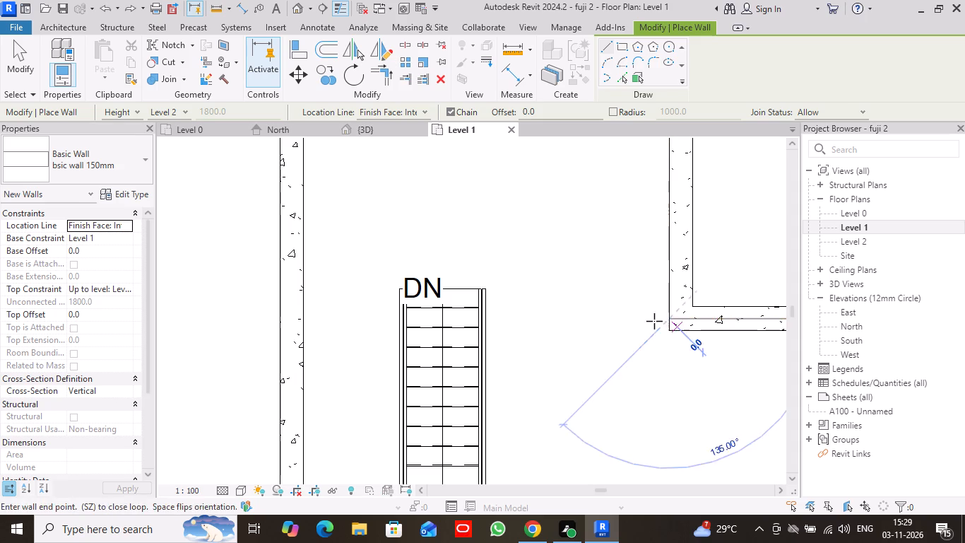
{"action": "left_click", "coordinate": [487, 317]}
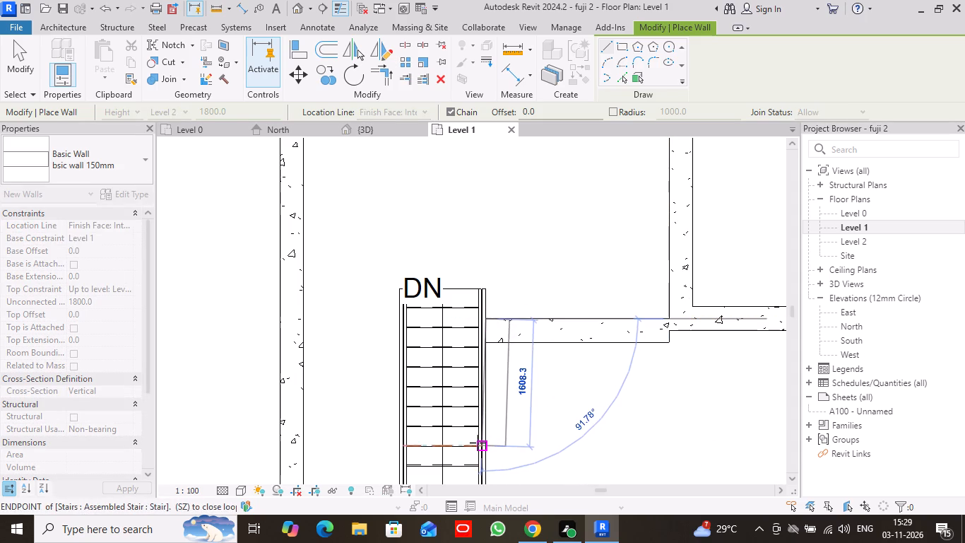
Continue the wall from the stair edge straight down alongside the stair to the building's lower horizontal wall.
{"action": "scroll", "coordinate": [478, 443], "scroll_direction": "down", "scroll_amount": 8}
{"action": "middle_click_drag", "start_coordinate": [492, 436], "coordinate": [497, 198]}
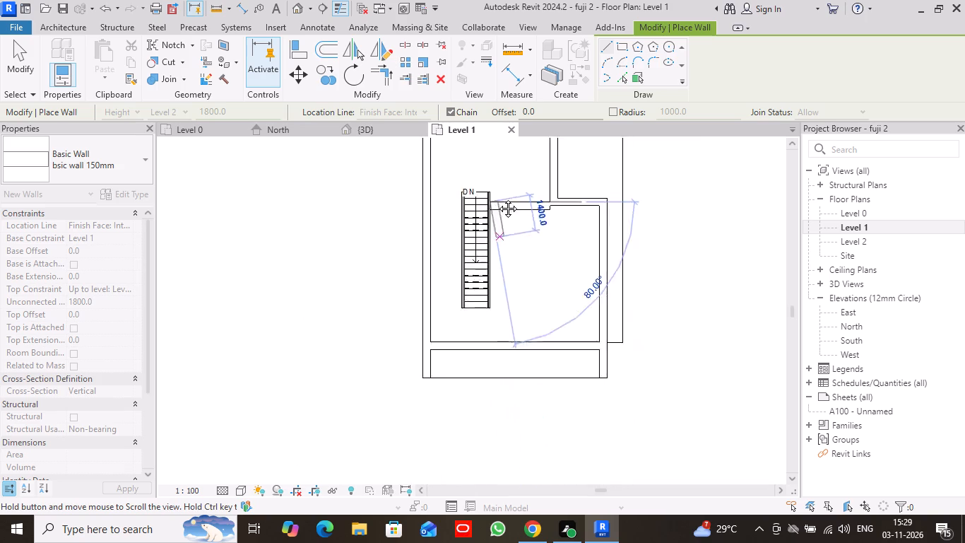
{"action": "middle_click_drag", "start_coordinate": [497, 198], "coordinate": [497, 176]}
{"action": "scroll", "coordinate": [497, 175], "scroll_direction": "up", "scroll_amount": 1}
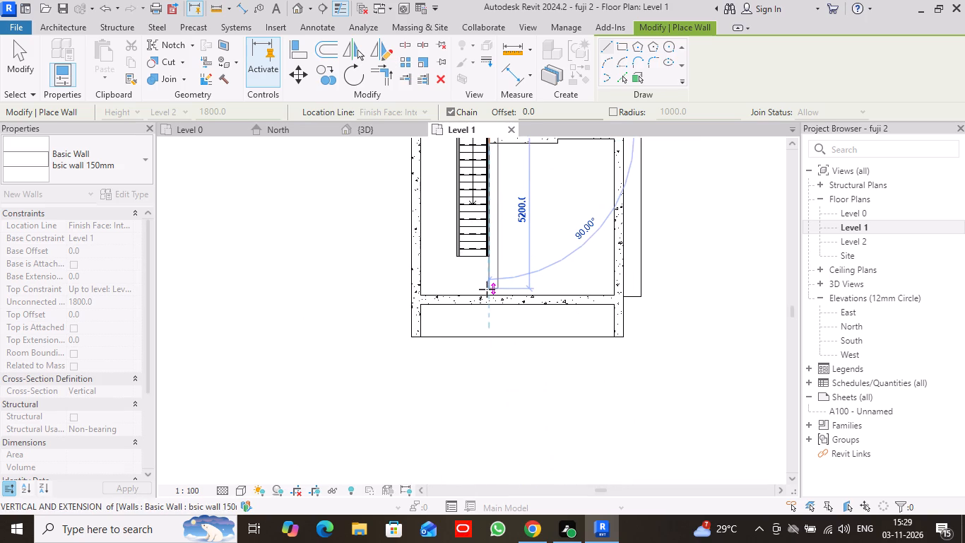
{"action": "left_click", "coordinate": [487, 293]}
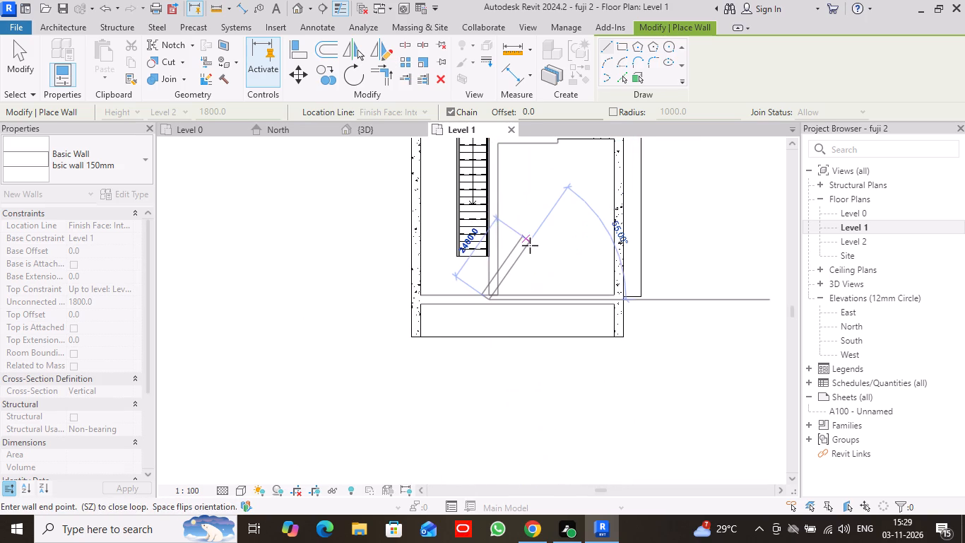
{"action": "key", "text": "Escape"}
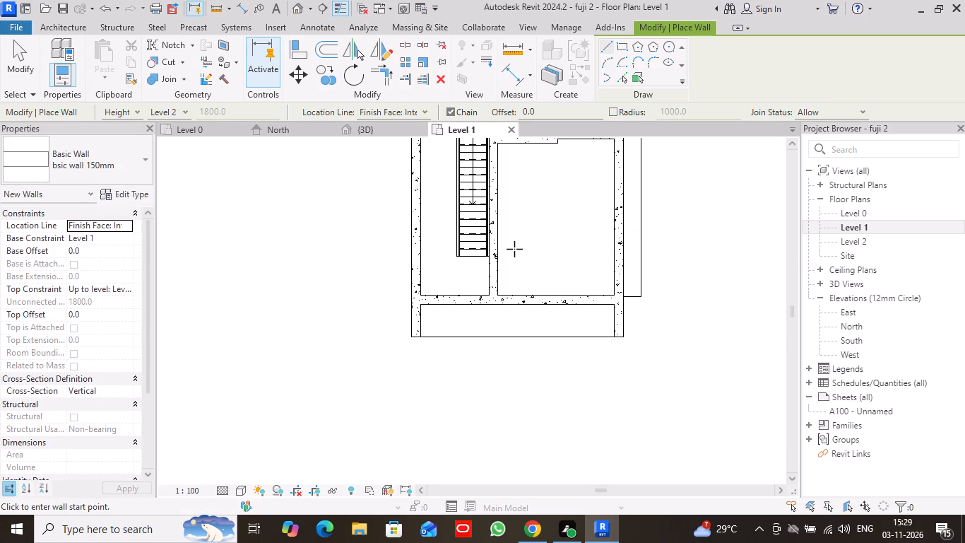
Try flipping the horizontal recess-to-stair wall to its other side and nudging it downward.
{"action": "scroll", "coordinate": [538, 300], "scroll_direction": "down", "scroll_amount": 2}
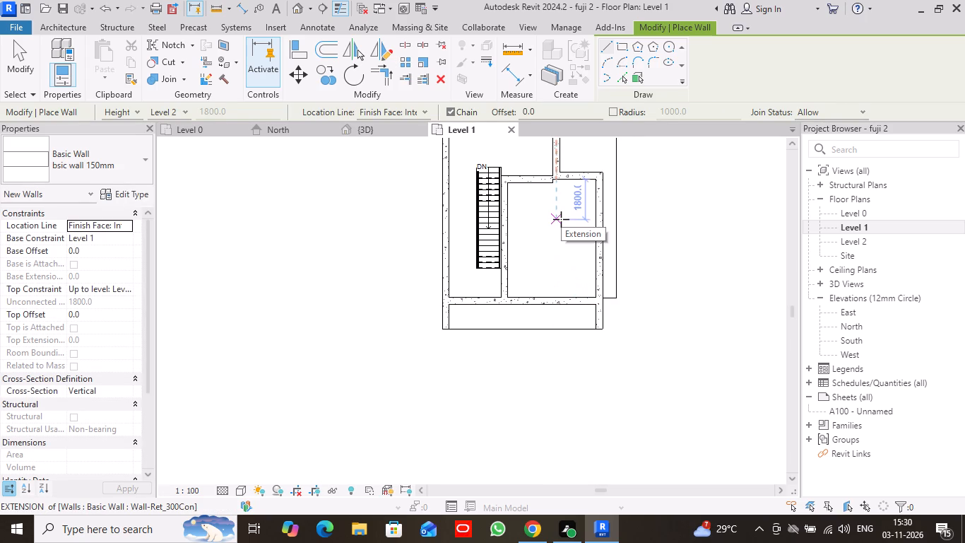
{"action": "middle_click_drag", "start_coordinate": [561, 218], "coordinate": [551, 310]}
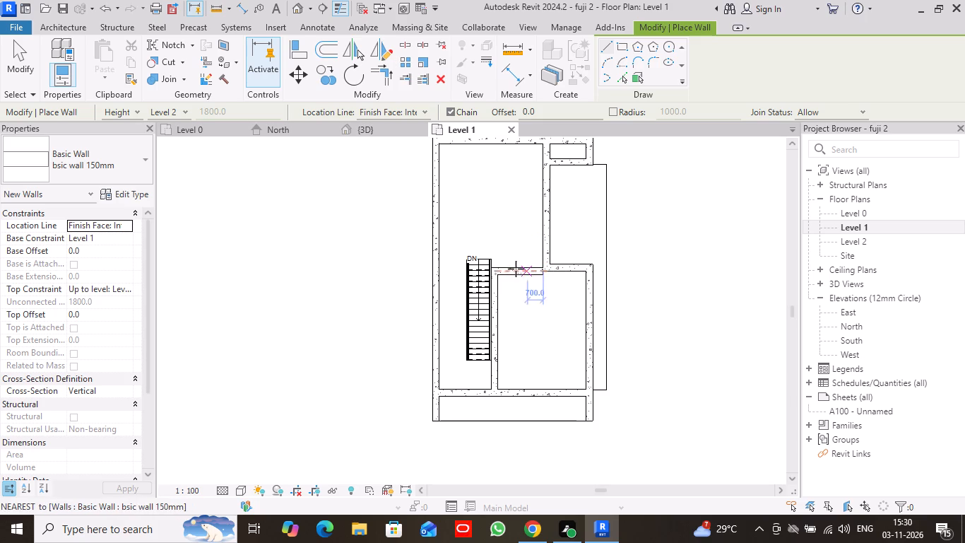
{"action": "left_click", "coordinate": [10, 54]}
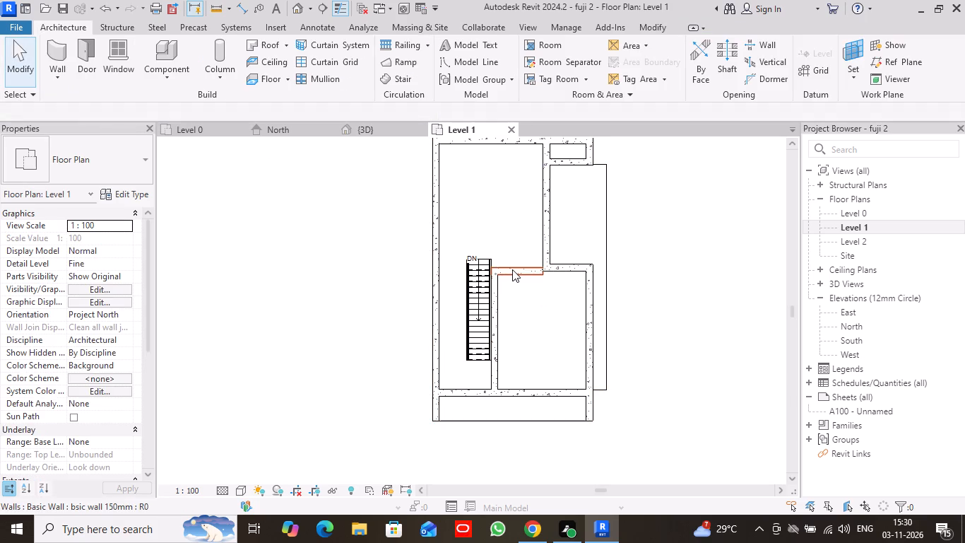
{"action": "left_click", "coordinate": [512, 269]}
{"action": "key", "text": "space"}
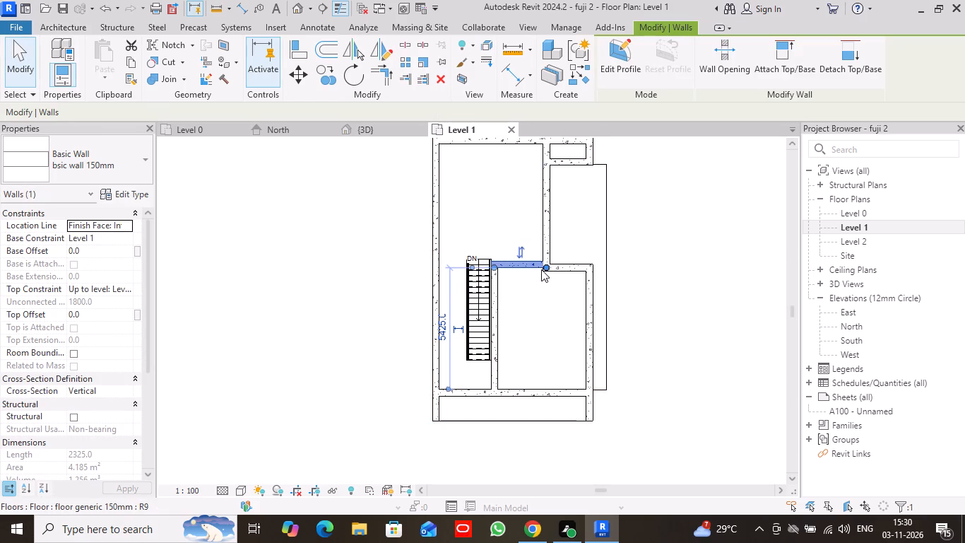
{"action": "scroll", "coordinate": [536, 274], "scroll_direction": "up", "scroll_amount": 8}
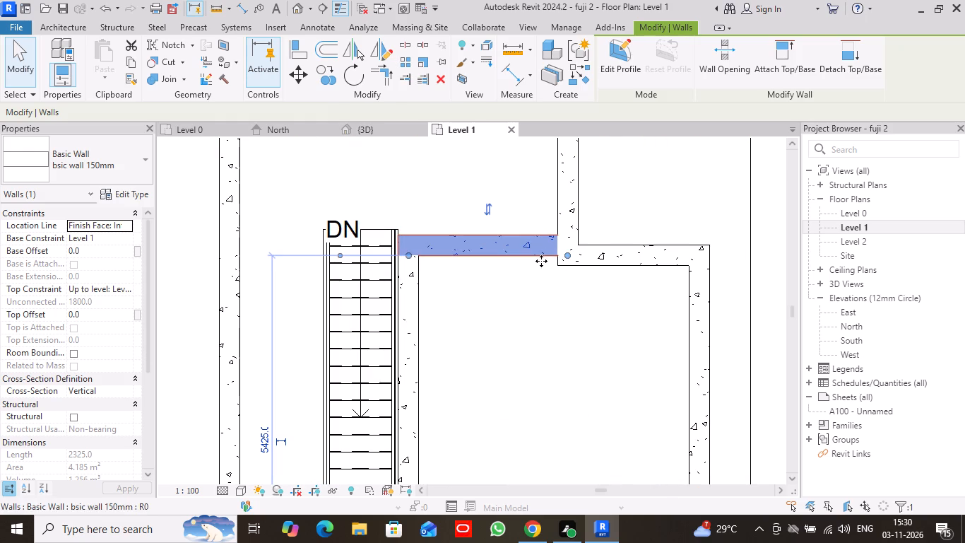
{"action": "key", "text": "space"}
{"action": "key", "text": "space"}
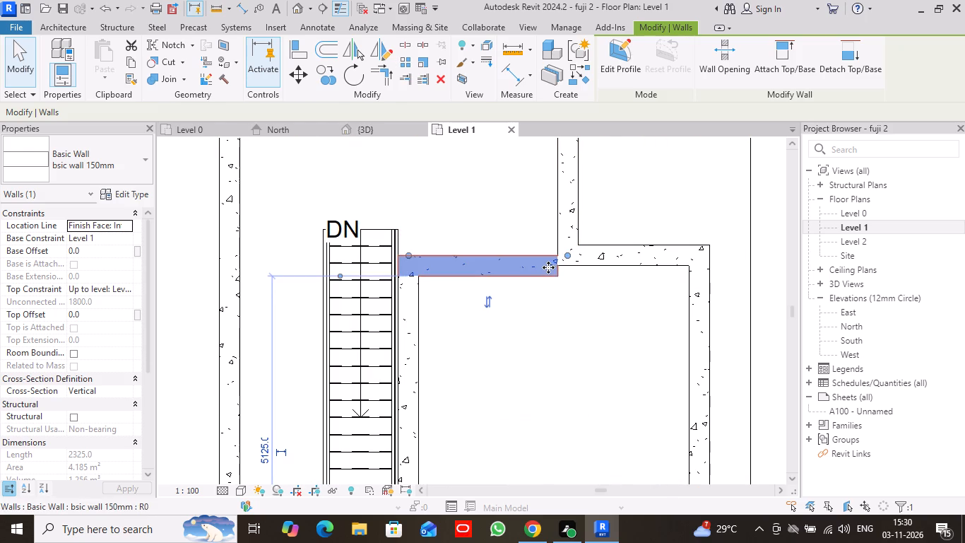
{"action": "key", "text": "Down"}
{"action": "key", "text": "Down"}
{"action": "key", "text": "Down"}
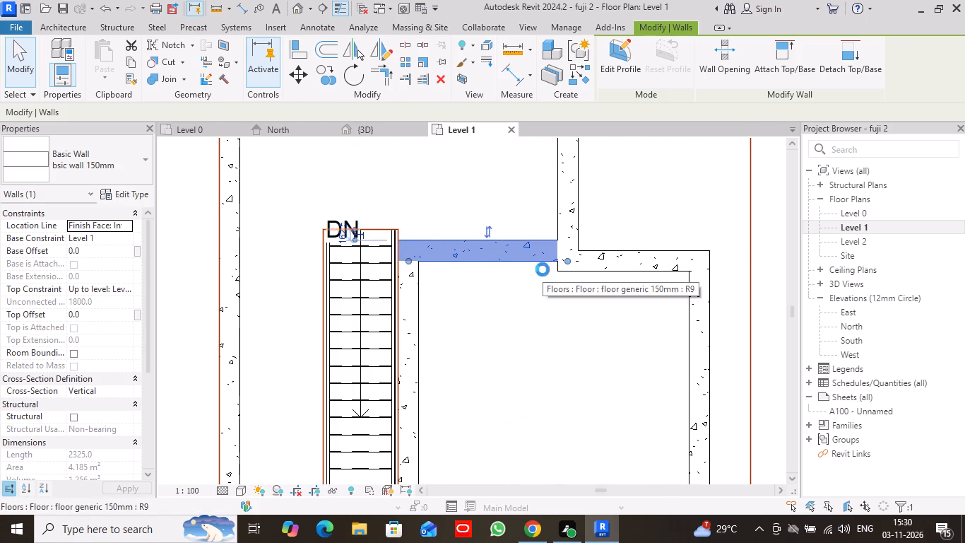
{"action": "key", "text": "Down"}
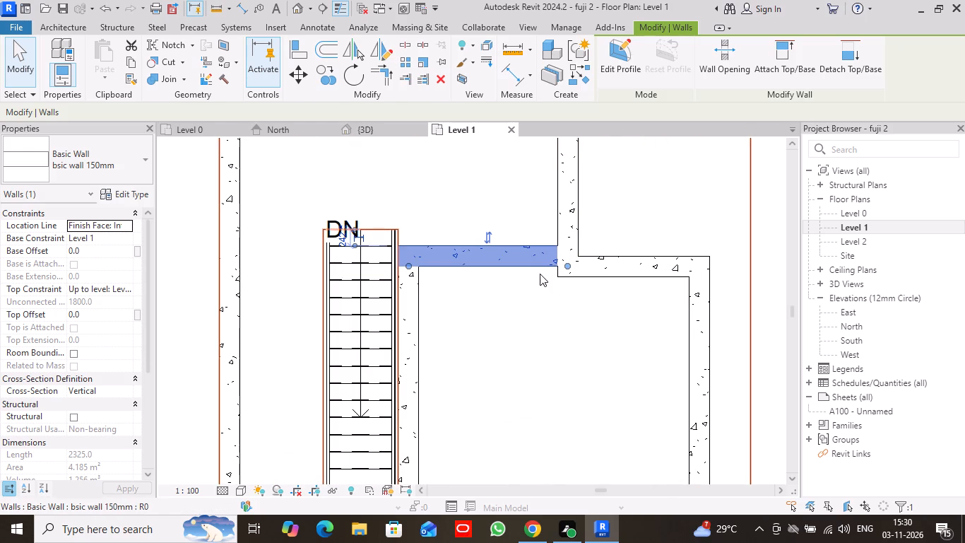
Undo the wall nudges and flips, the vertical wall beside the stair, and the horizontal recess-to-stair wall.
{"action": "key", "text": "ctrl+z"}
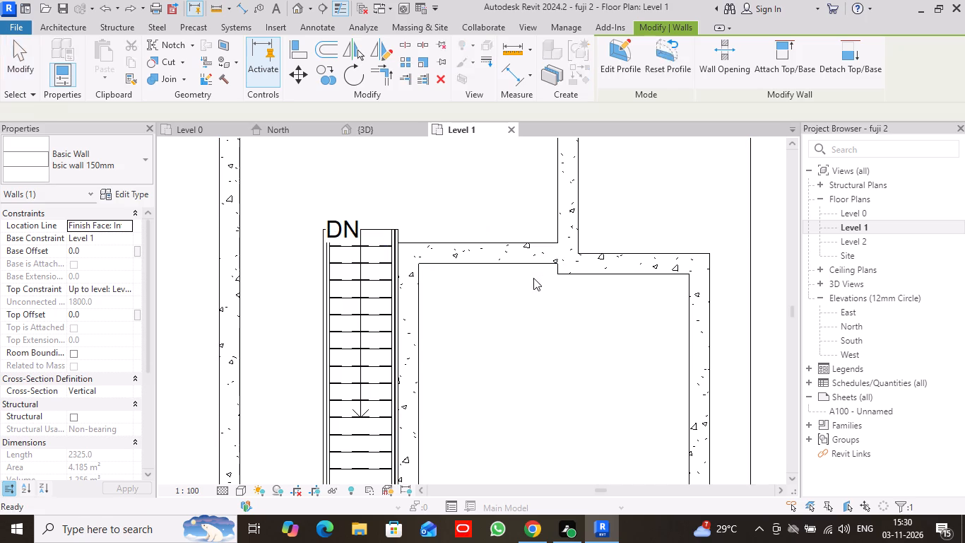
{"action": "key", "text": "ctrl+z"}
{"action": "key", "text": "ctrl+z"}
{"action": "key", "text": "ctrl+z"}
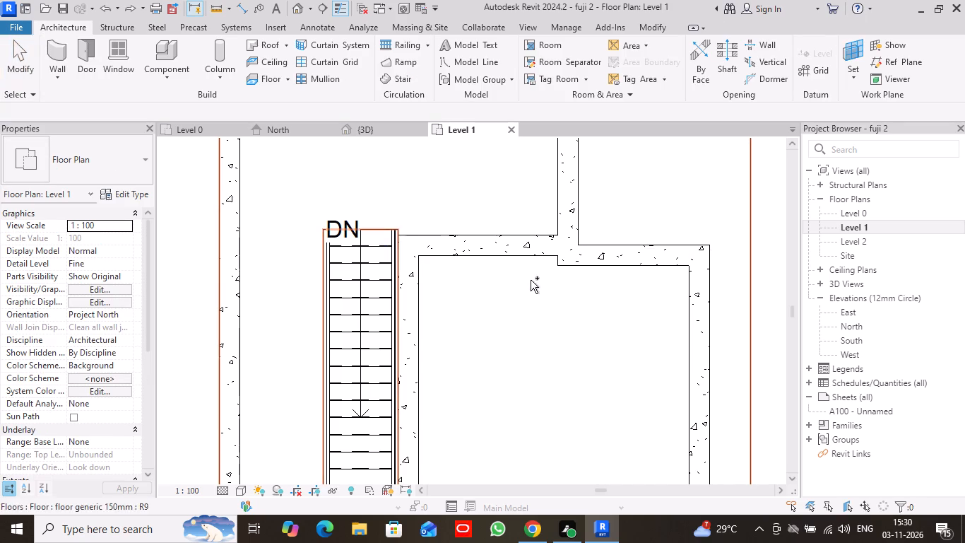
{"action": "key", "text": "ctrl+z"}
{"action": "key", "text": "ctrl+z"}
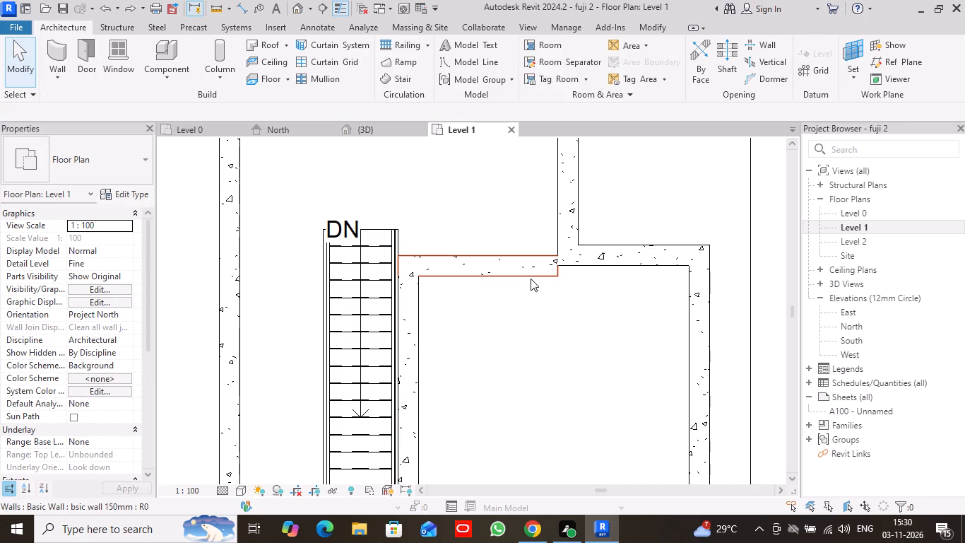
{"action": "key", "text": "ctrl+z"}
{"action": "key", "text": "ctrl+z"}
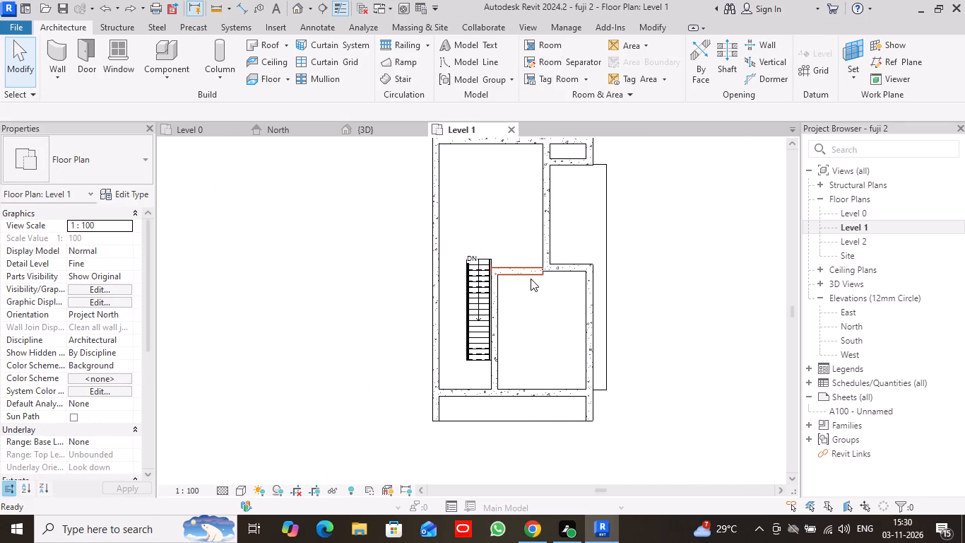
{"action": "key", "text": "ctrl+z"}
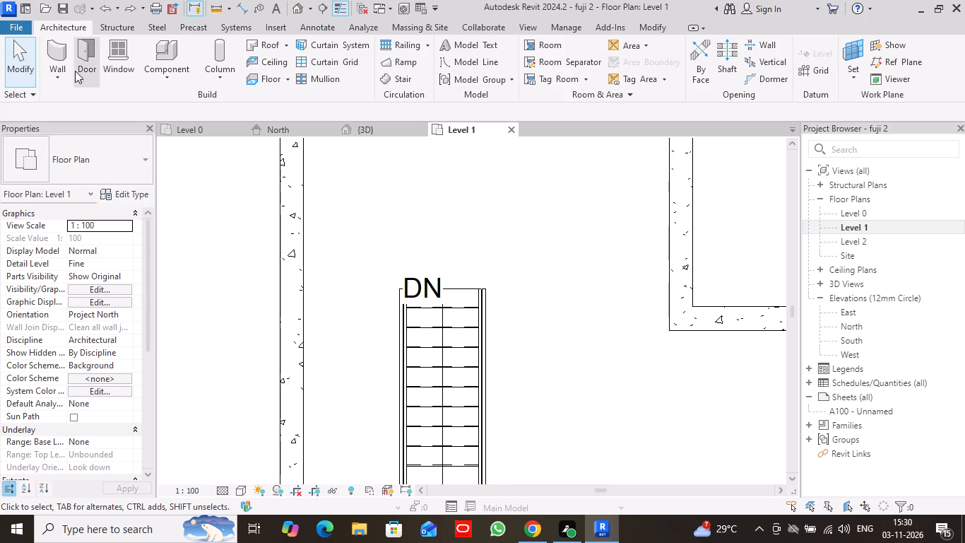
Draw a 2325 mm horizontal bsic wall 150mm wall from the recess's lower corner to the stair edge.
{"action": "double_click", "coordinate": [59, 57]}
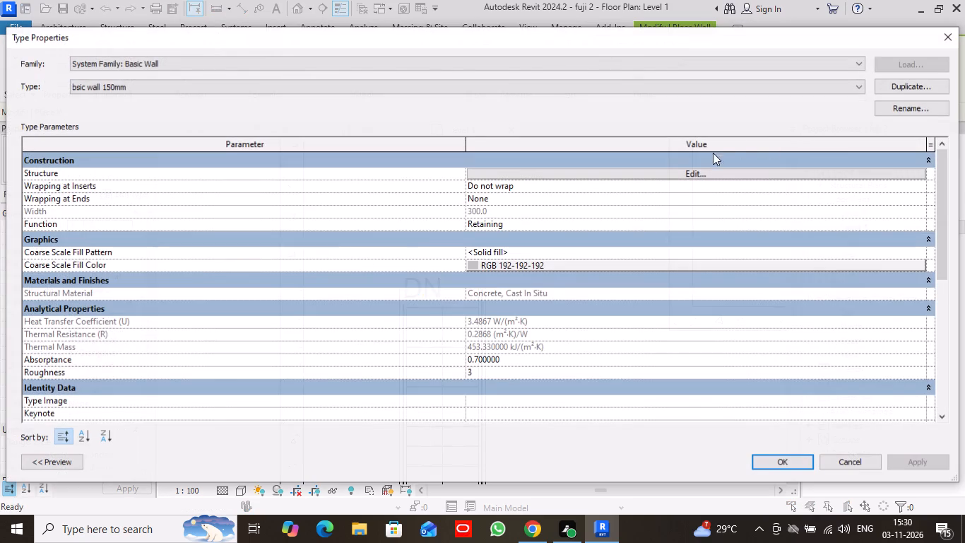
{"action": "left_click", "coordinate": [776, 464]}
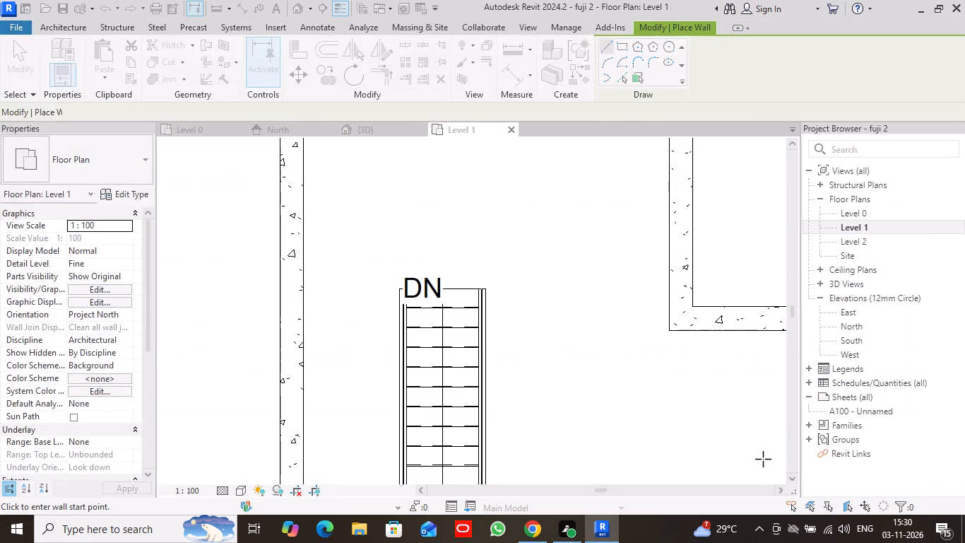
{"action": "left_click", "coordinate": [675, 319]}
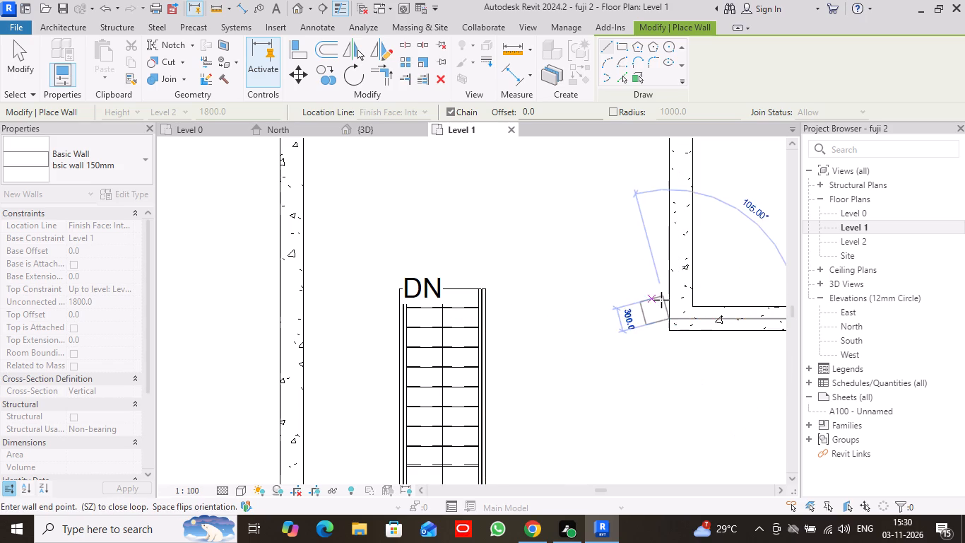
{"action": "left_click", "coordinate": [487, 320]}
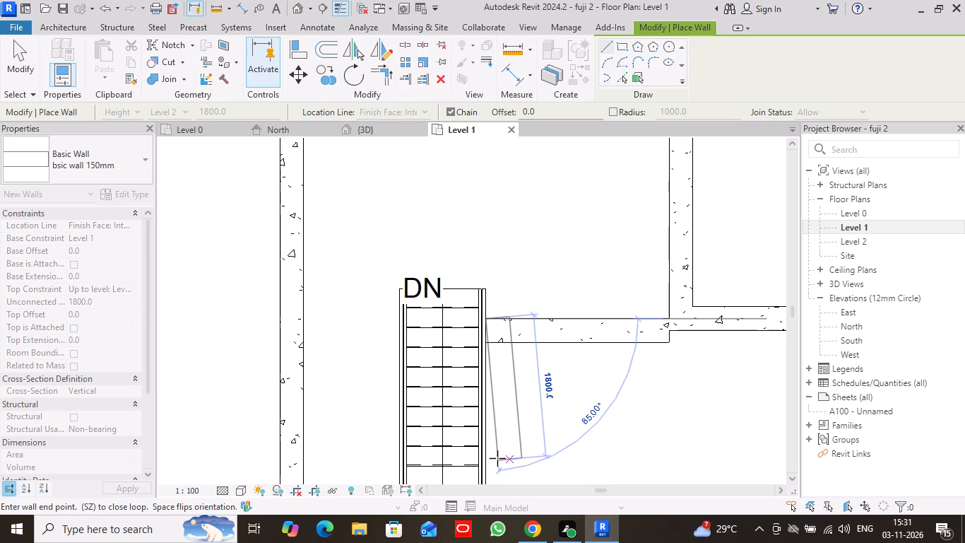
Continue the wall chain down the stair's edge, 1100 mm across its lower end, and down to the building's lower horizontal wall.
{"action": "scroll", "coordinate": [487, 476], "scroll_direction": "down", "scroll_amount": 6}
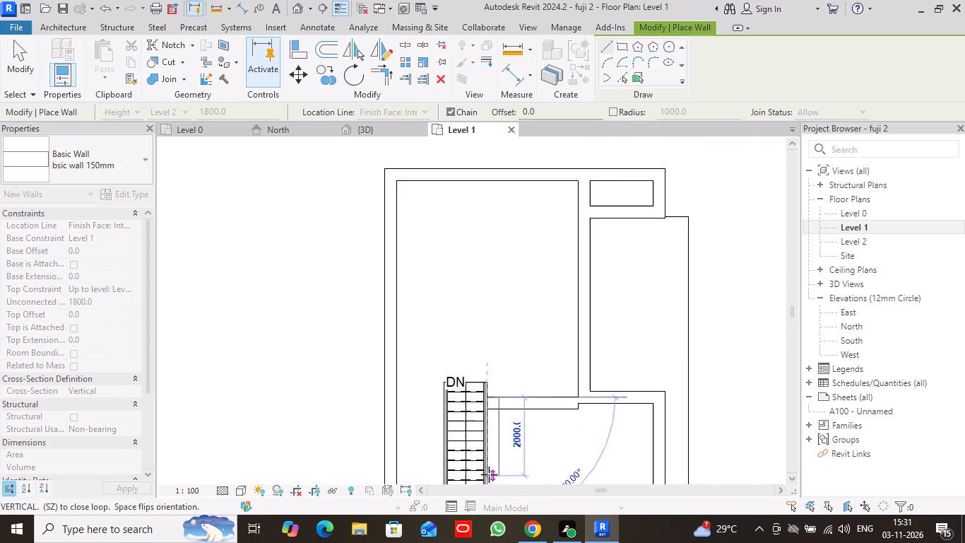
{"action": "scroll", "coordinate": [489, 474], "scroll_direction": "down", "scroll_amount": 1}
{"action": "middle_click_drag", "start_coordinate": [489, 474], "coordinate": [516, 266]}
{"action": "scroll", "coordinate": [516, 266], "scroll_direction": "up", "scroll_amount": 1}
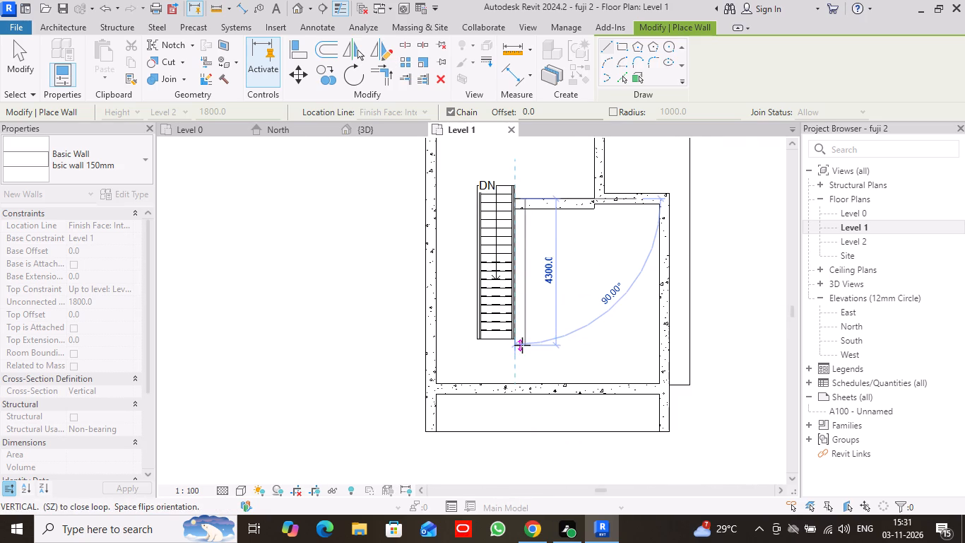
{"action": "left_click", "coordinate": [519, 343]}
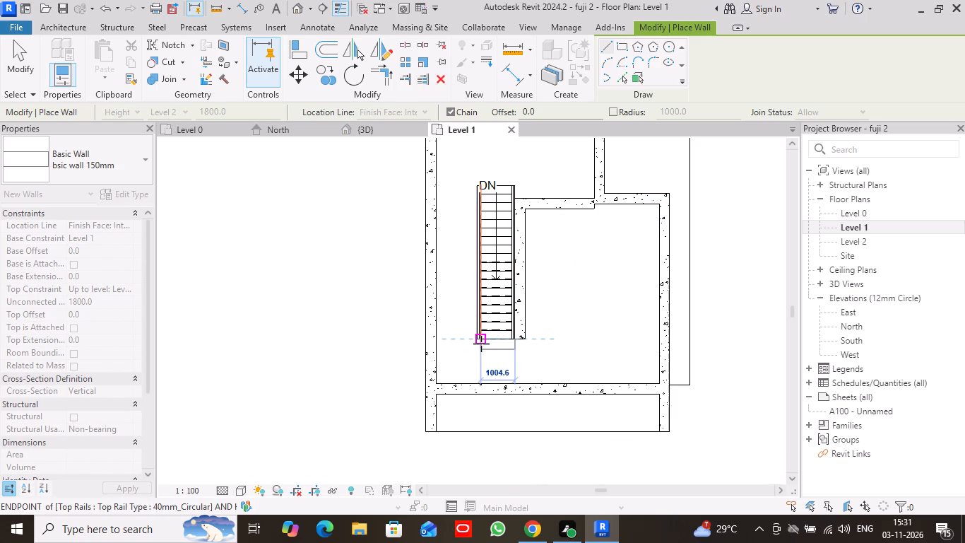
{"action": "left_click", "coordinate": [478, 344]}
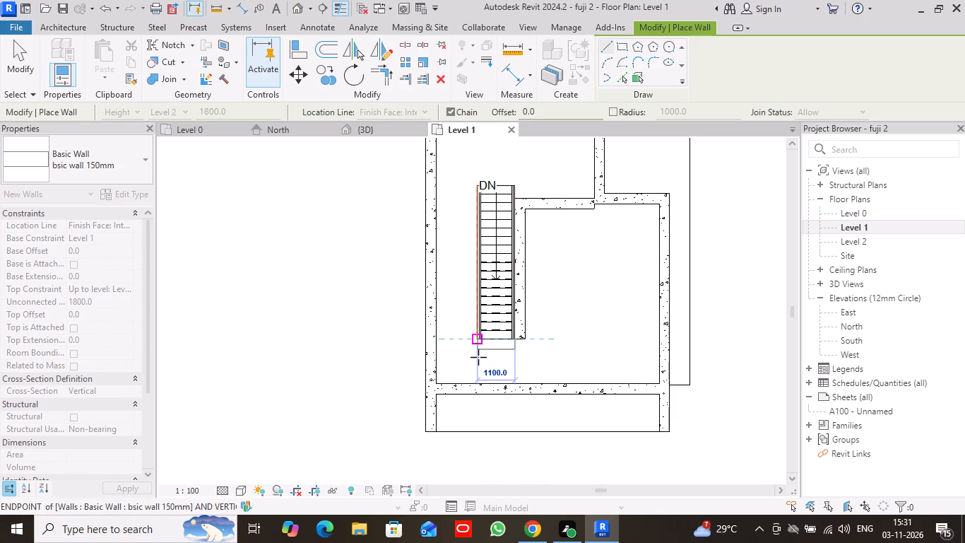
{"action": "left_click", "coordinate": [482, 385]}
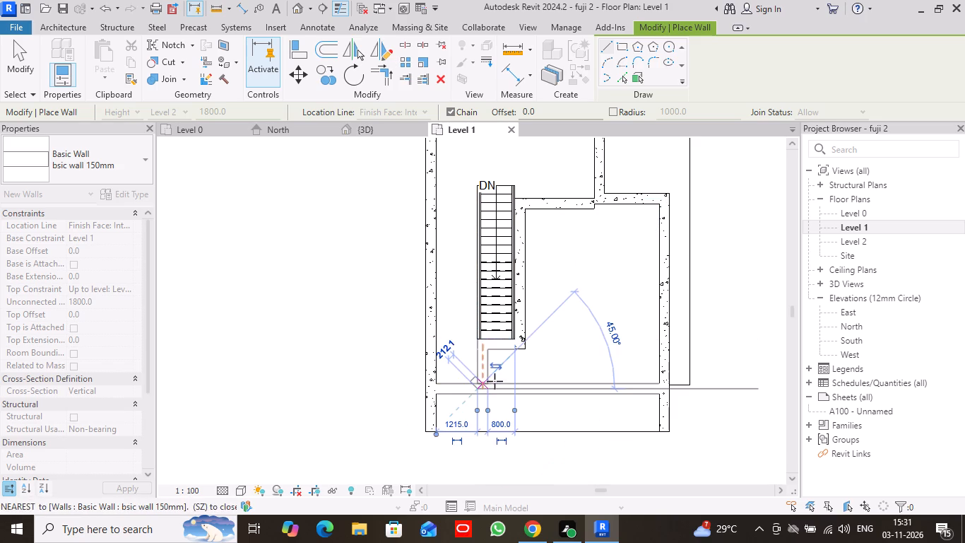
{"action": "key", "text": "Escape"}
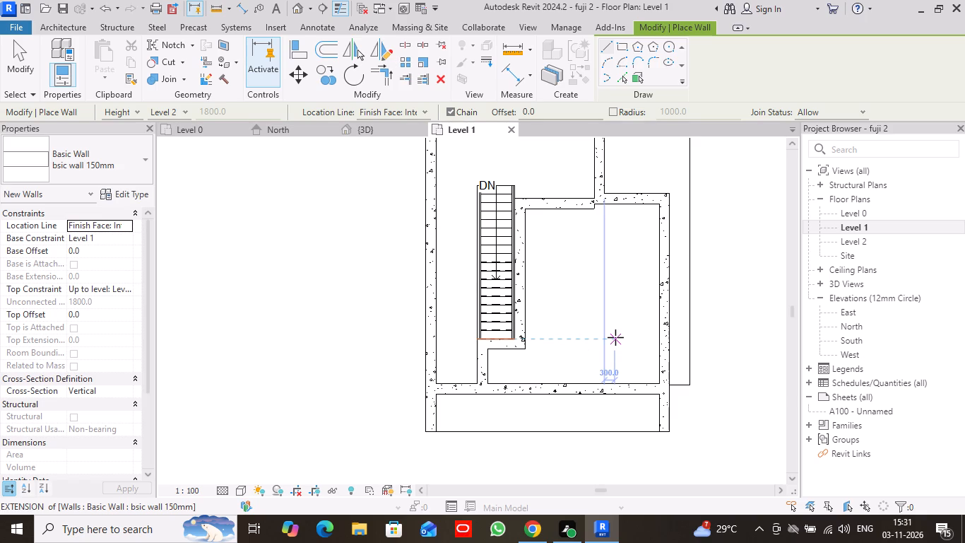
View the Level 1 plan in the Shaded and Realistic visual styles.
{"action": "left_click", "coordinate": [237, 491]}
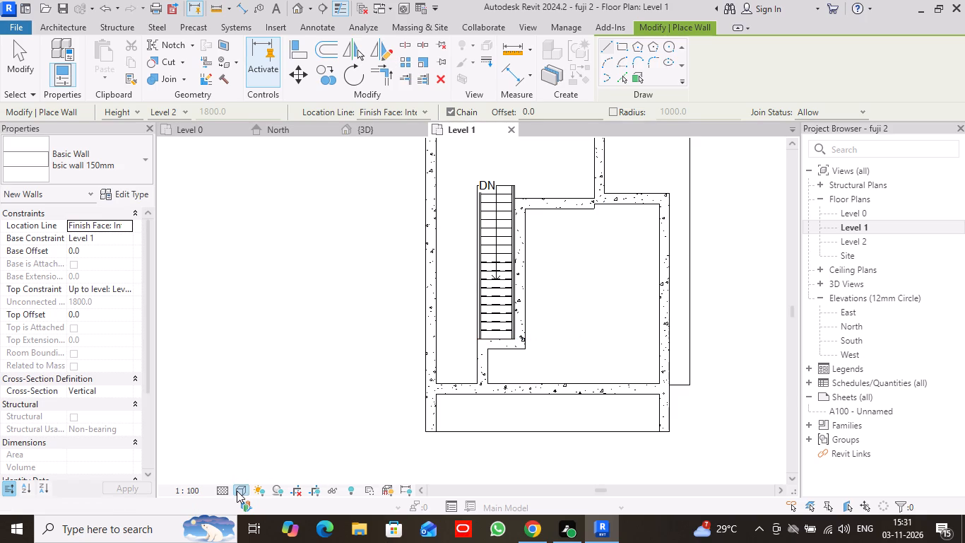
{"action": "left_click", "coordinate": [282, 438]}
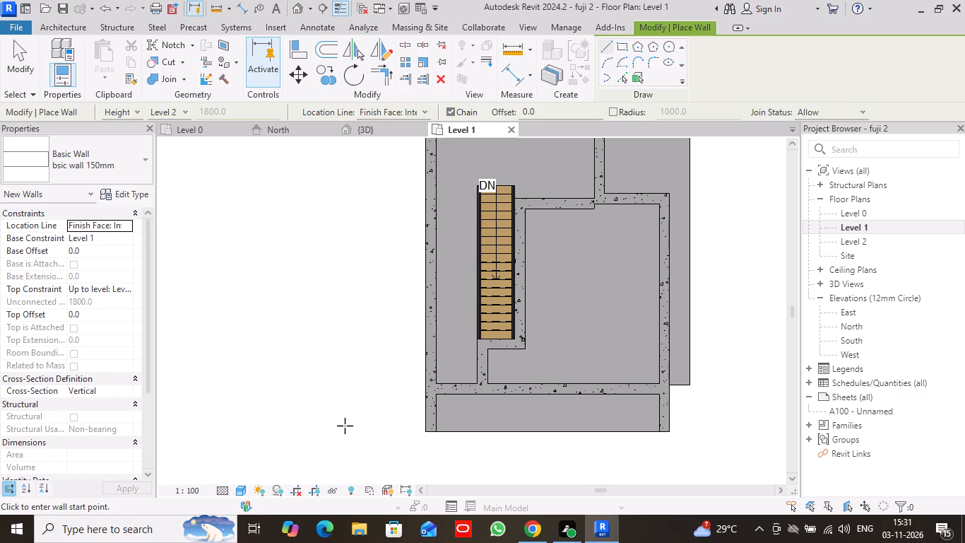
{"action": "scroll", "coordinate": [393, 473], "scroll_direction": "down", "scroll_amount": 2}
{"action": "scroll", "coordinate": [676, 379], "scroll_direction": "down", "scroll_amount": 1}
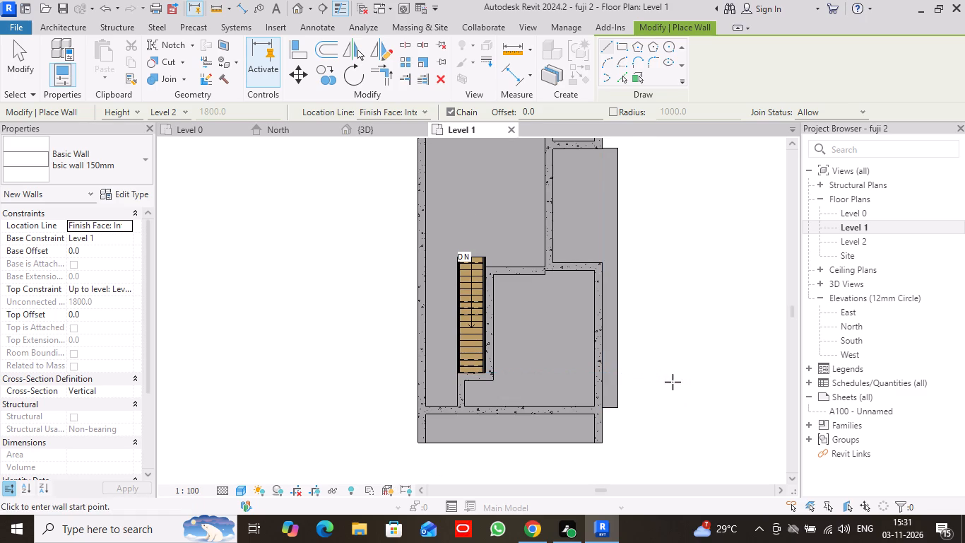
{"action": "left_click", "coordinate": [237, 487]}
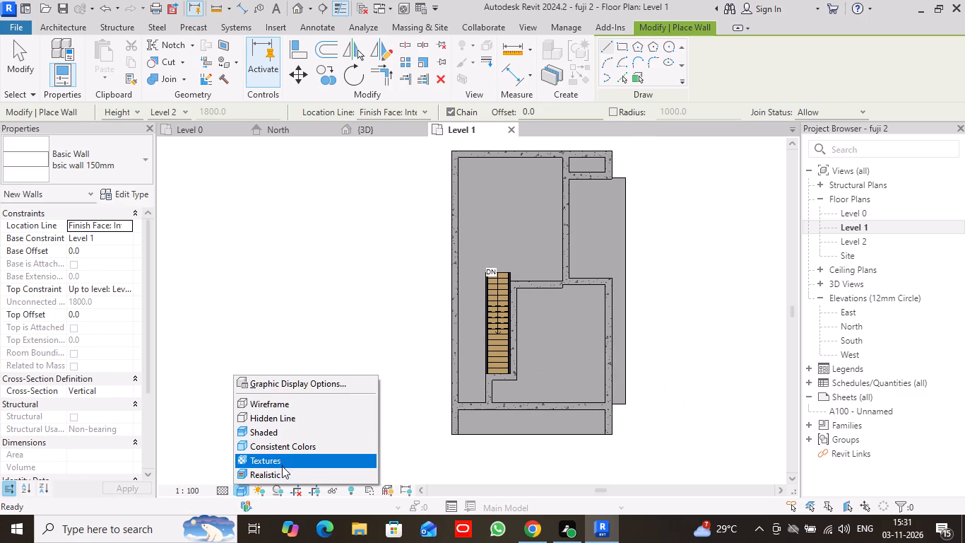
{"action": "left_click", "coordinate": [285, 479]}
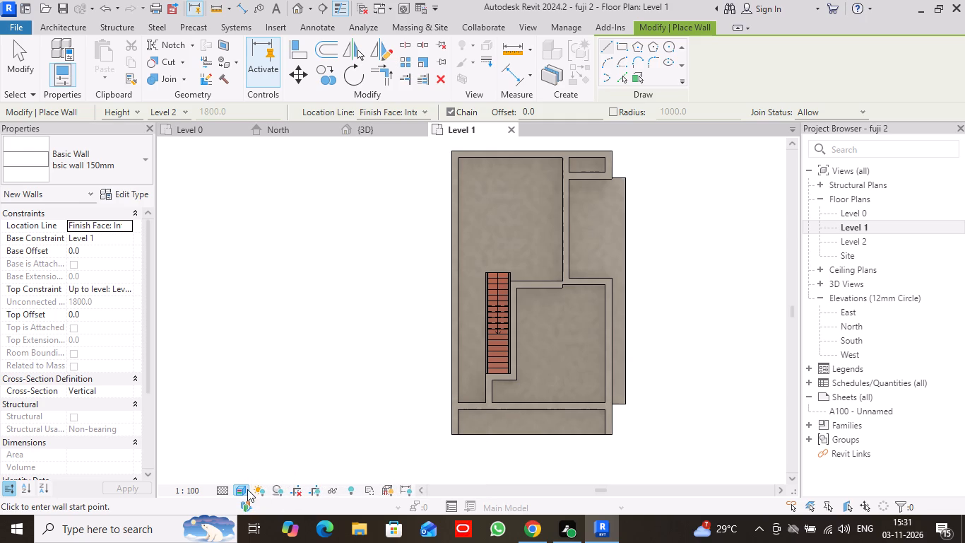
Set the Level 1 plan's visual style to Wireframe.
{"action": "left_click", "coordinate": [245, 489]}
{"action": "left_click", "coordinate": [282, 399]}
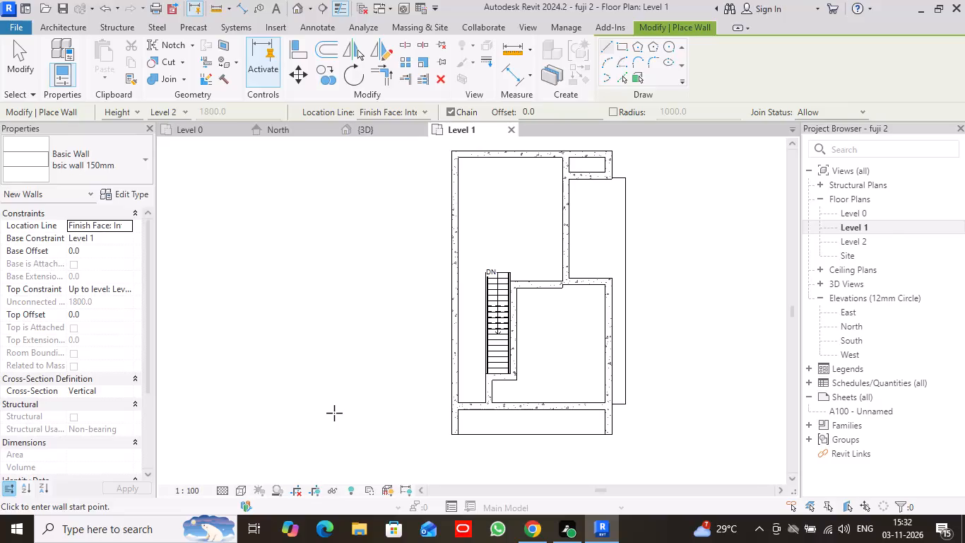
Draw a bsic wall 150mm chain 1700 mm down from the 2325 mm horizontal wall, then 2865 mm across to the right-hand exterior wall.
{"action": "left_click", "coordinate": [545, 284]}
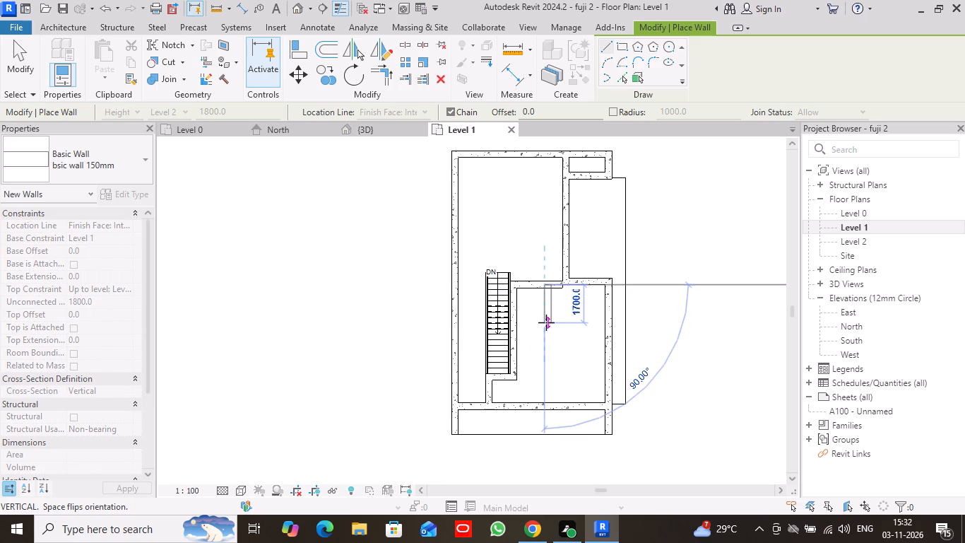
{"action": "left_click", "coordinate": [546, 322]}
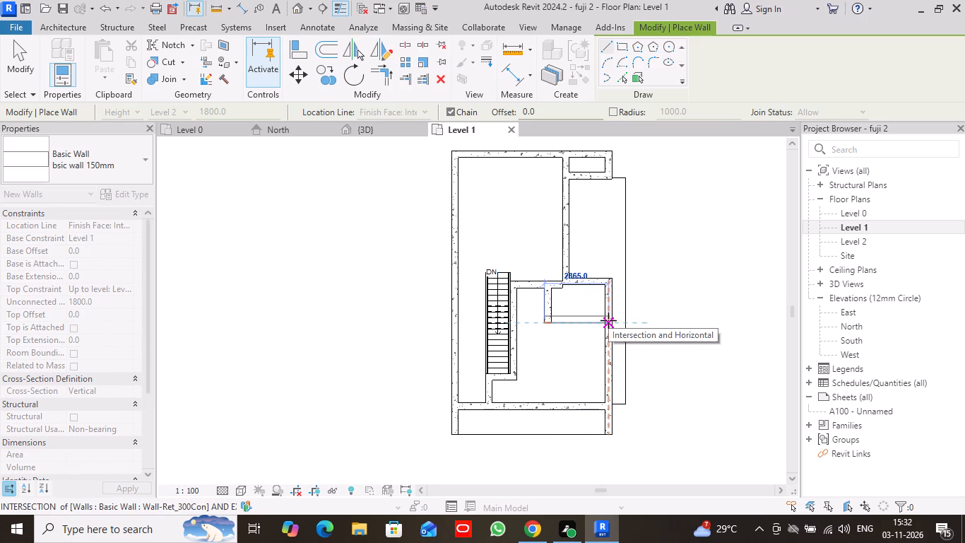
{"action": "left_click", "coordinate": [608, 320]}
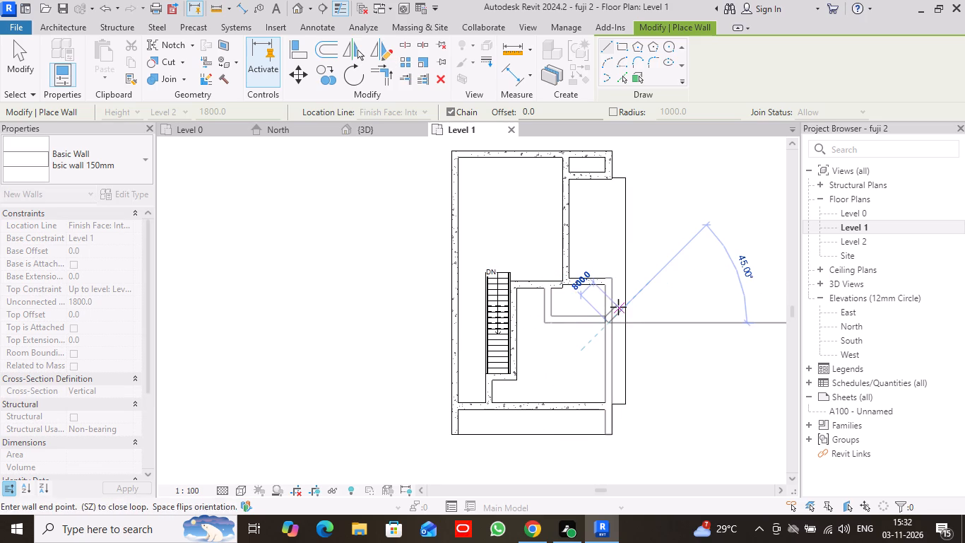
{"action": "key", "text": "Escape"}
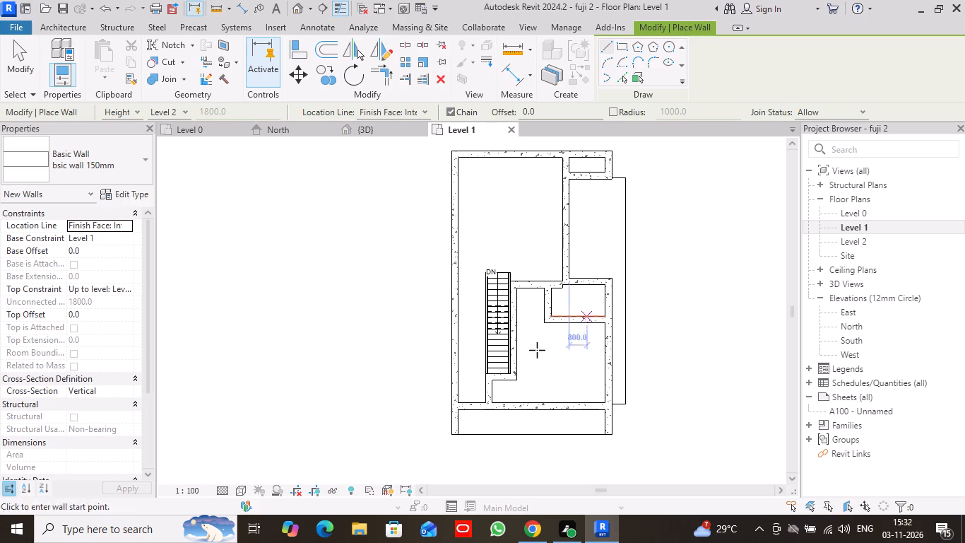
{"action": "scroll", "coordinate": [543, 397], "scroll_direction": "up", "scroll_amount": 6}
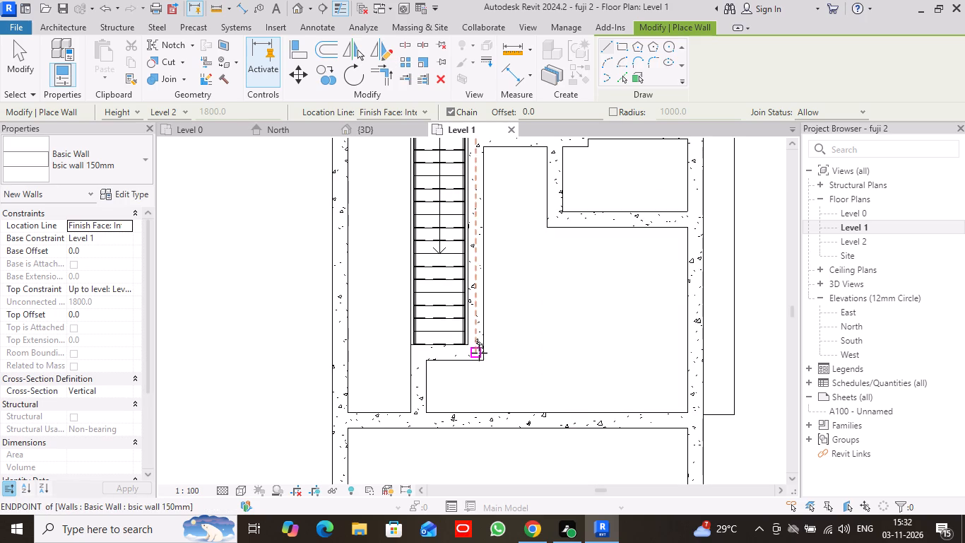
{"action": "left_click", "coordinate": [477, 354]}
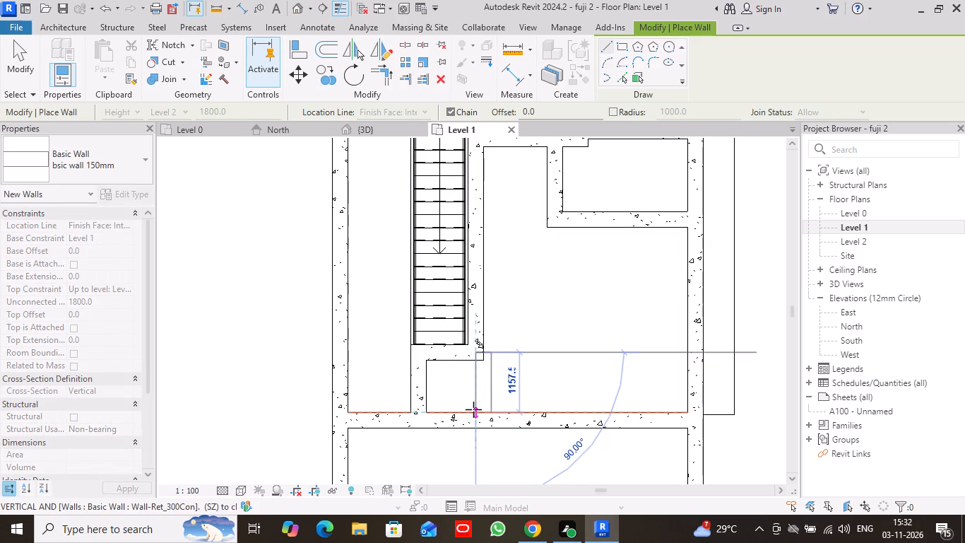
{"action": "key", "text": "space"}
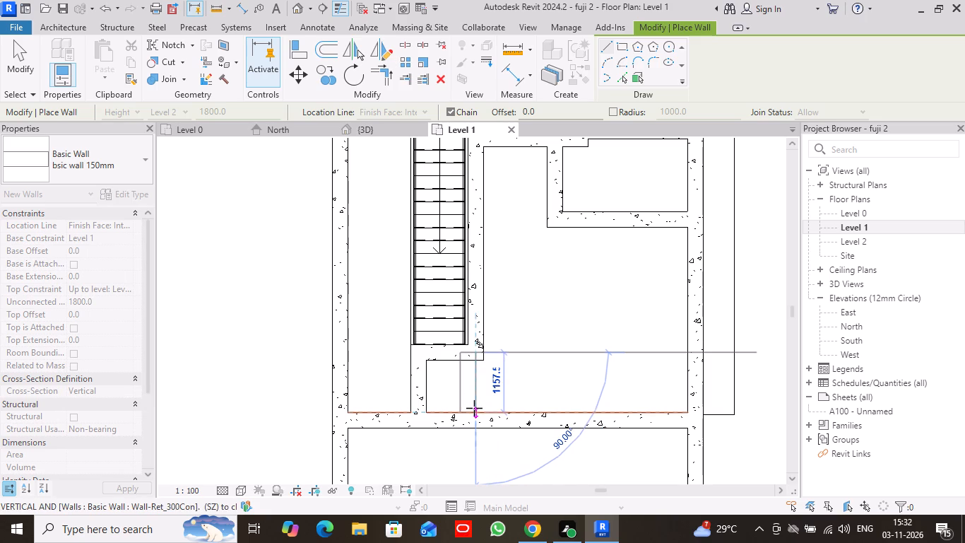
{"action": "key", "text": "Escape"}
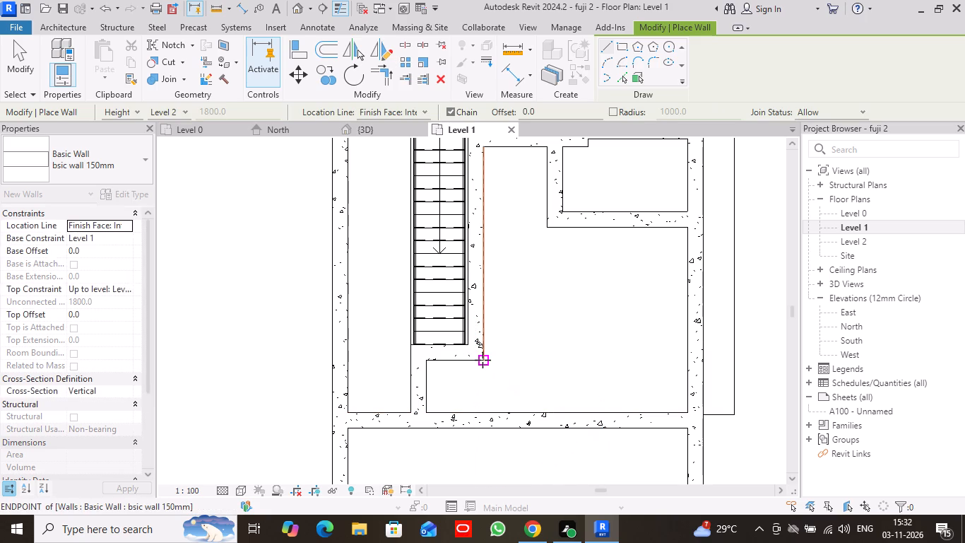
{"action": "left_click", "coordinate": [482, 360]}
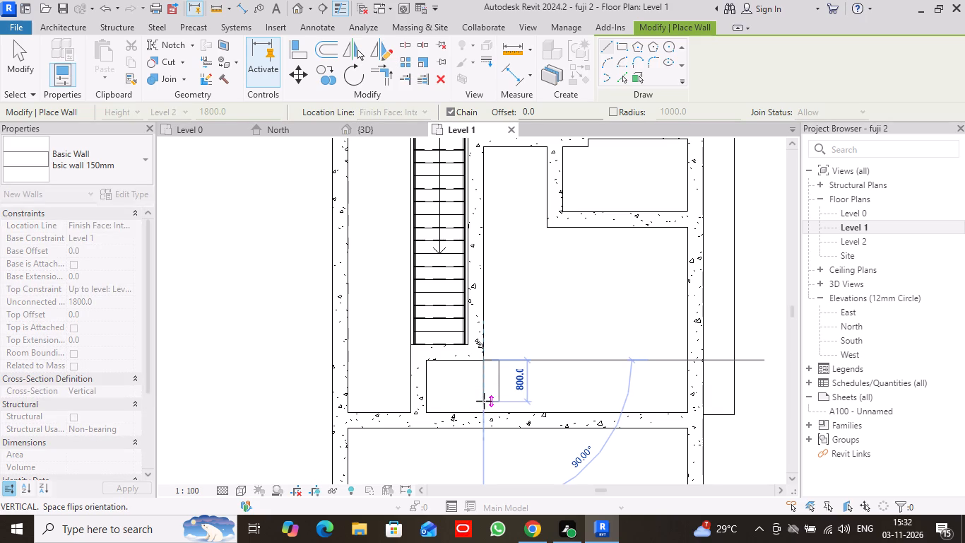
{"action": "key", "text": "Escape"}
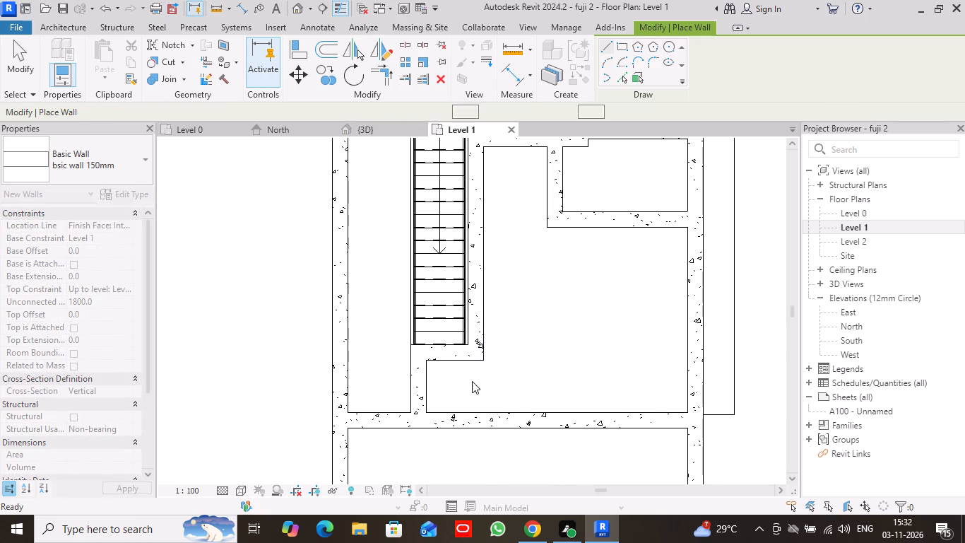
Draw a vertical bsic wall 150mm wall about 1007.5 mm long from the stair wall's lower corner to the building's lower horizontal wall.
{"action": "left_click", "coordinate": [468, 360]}
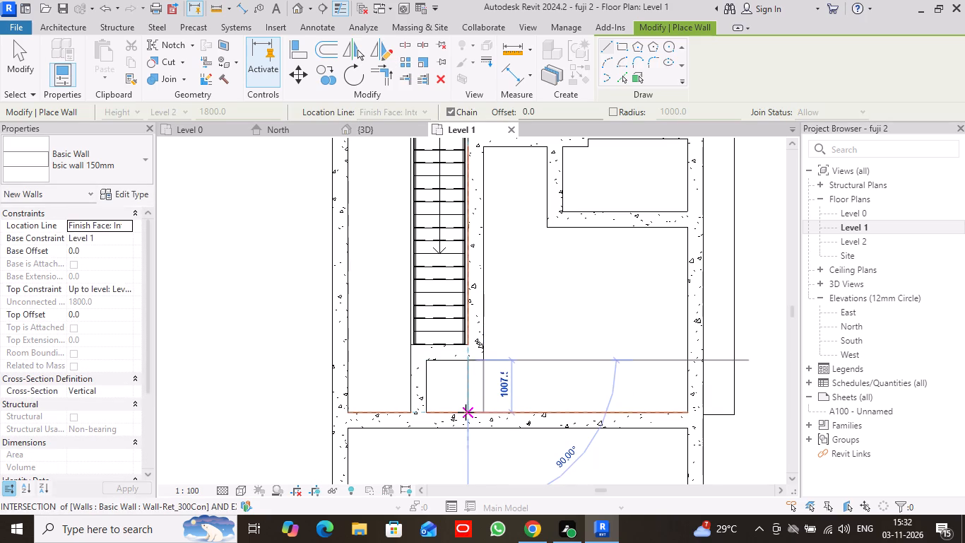
{"action": "left_click", "coordinate": [466, 411]}
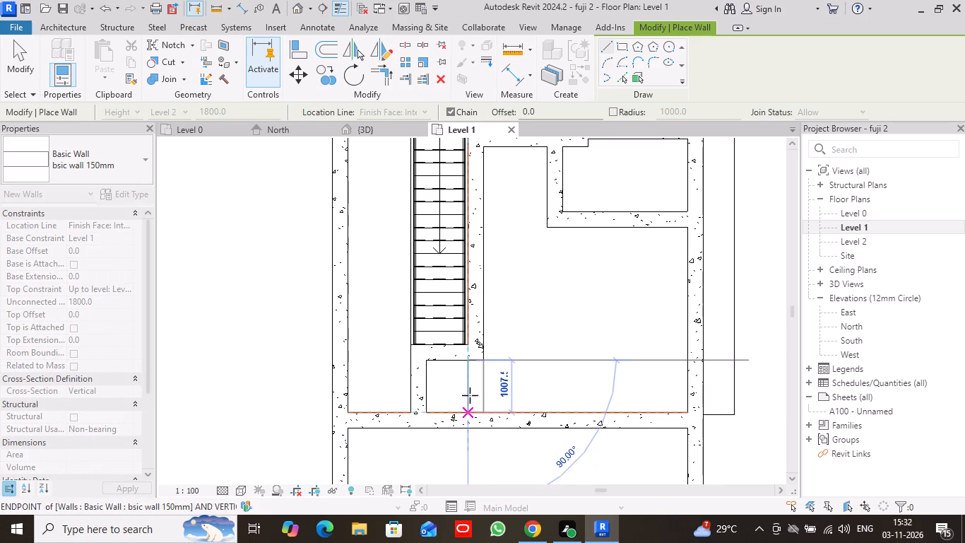
{"action": "key", "text": "Escape"}
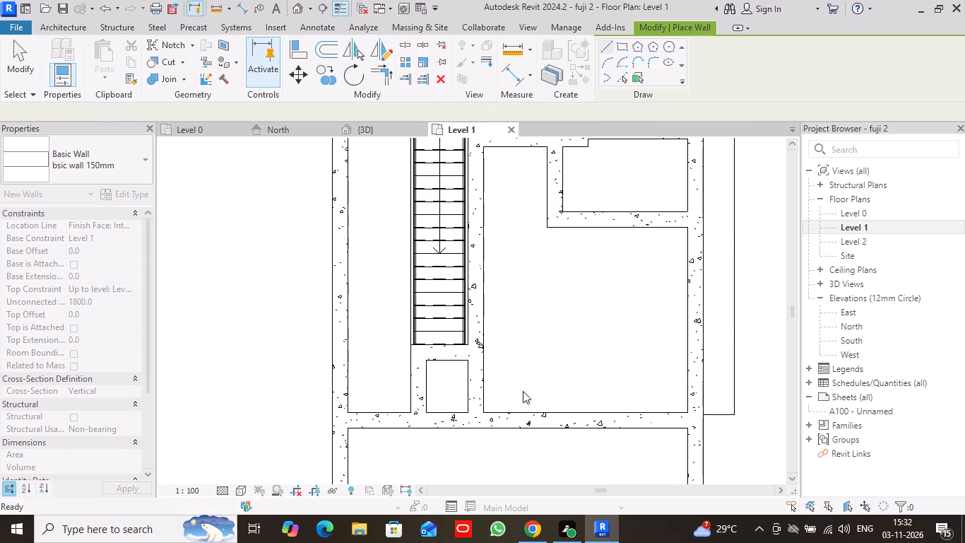
{"action": "scroll", "coordinate": [523, 391], "scroll_direction": "down", "scroll_amount": 7}
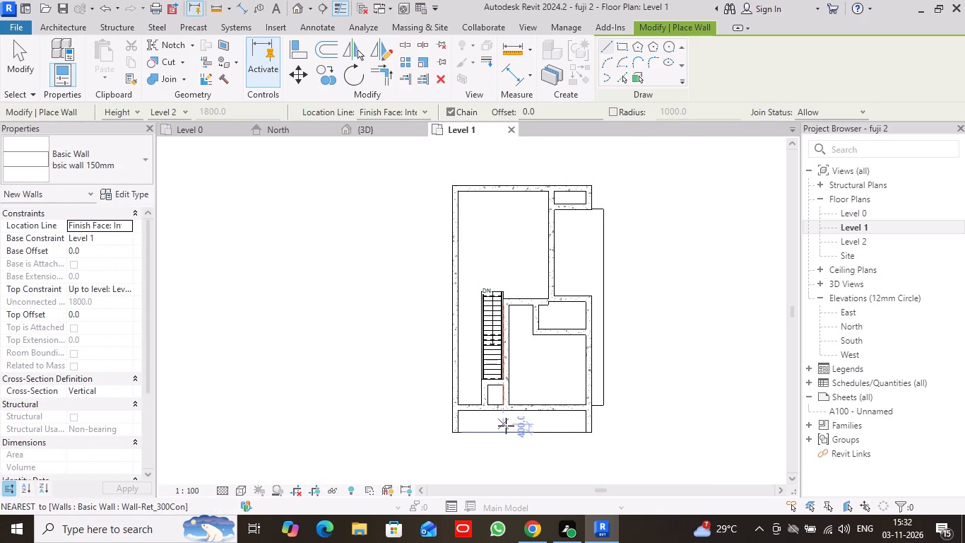
{"action": "left_click", "coordinate": [19, 56]}
Flip the orientation of the 2325 mm horizontal wall between the stair and the recess.
{"action": "left_click", "coordinate": [534, 298]}
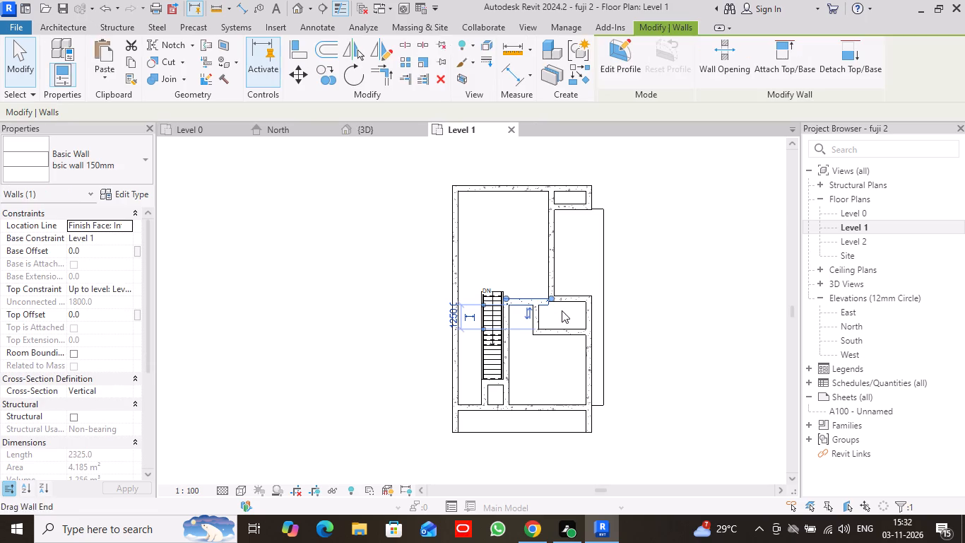
{"action": "key", "text": "space"}
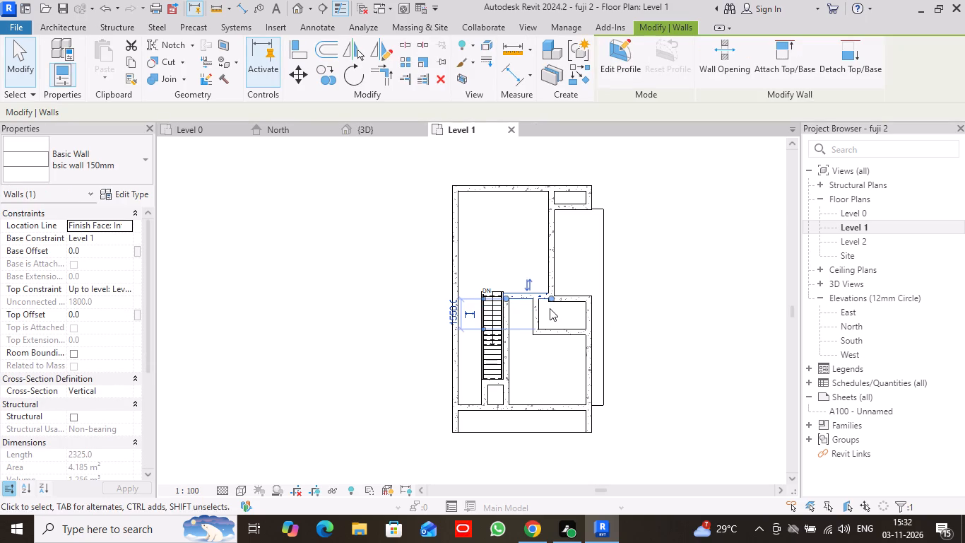
{"action": "left_click", "coordinate": [660, 317]}
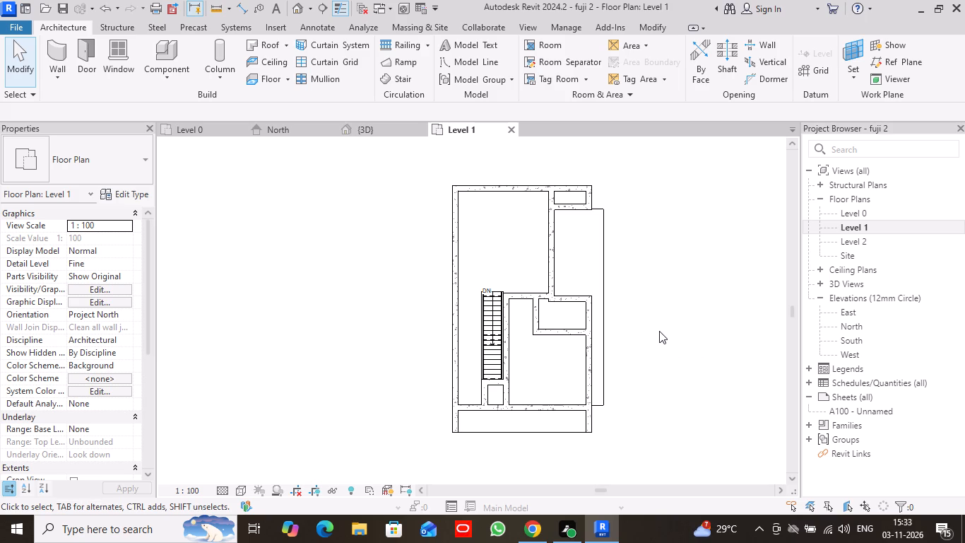
Set the clear distance between the small room's lower horizontal wall and the recess wall above it to 1950 mm.
{"action": "left_click", "coordinate": [584, 314]}
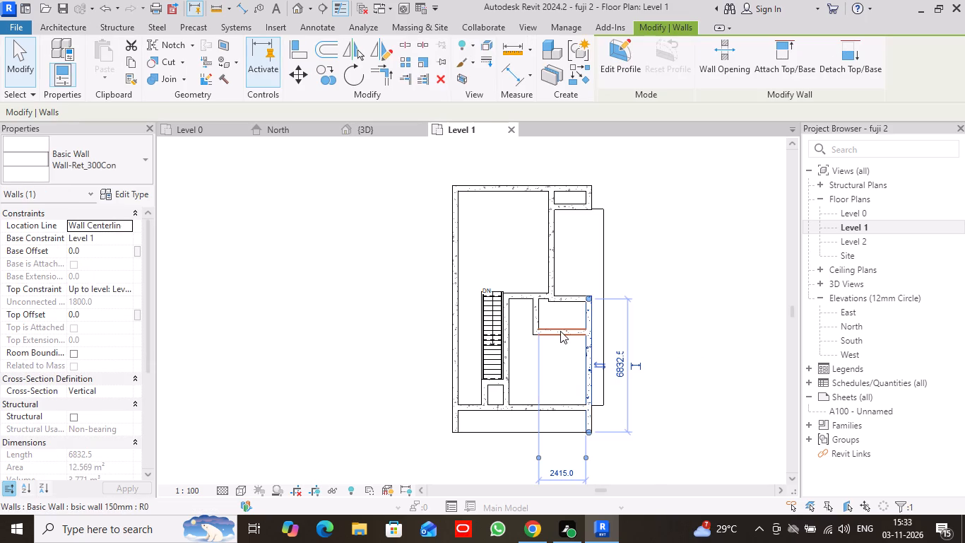
{"action": "left_click", "coordinate": [560, 331]}
{"action": "left_click", "coordinate": [623, 312]}
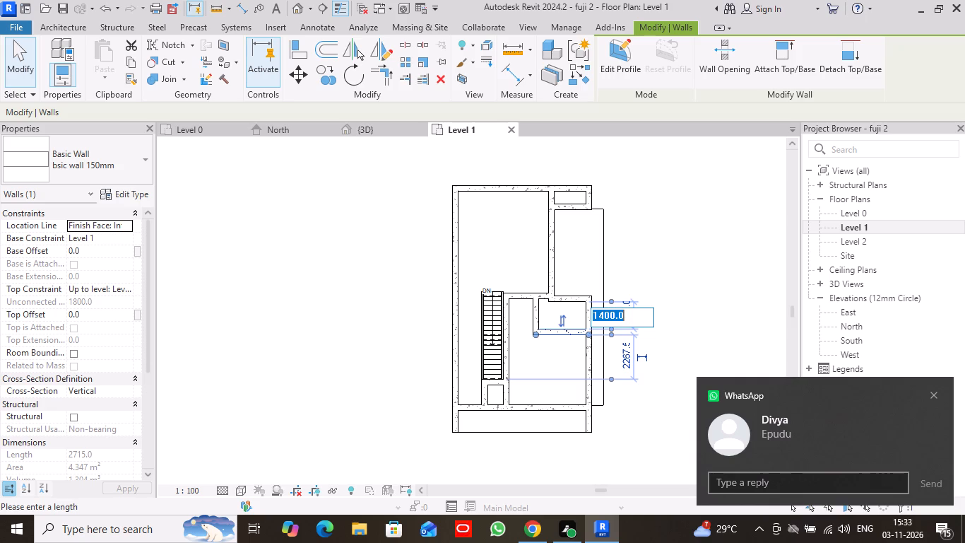
{"action": "key", "text": "1"}
{"action": "key", "text": "9"}
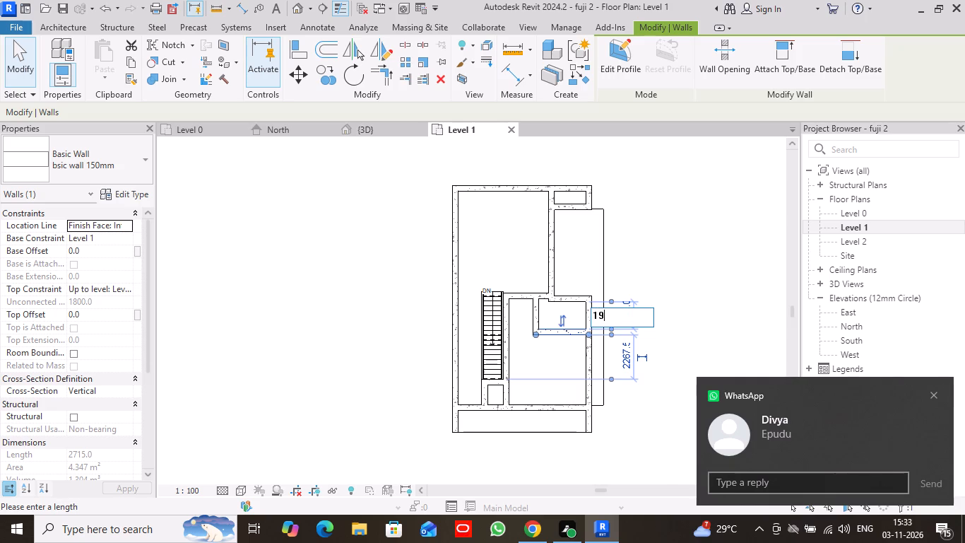
{"action": "type", "text": "50"}
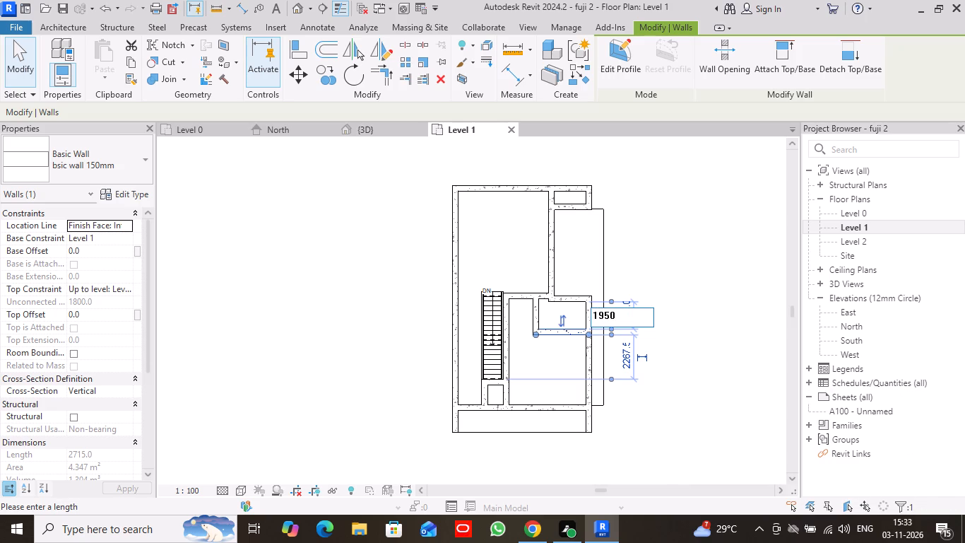
{"action": "key", "text": "Return"}
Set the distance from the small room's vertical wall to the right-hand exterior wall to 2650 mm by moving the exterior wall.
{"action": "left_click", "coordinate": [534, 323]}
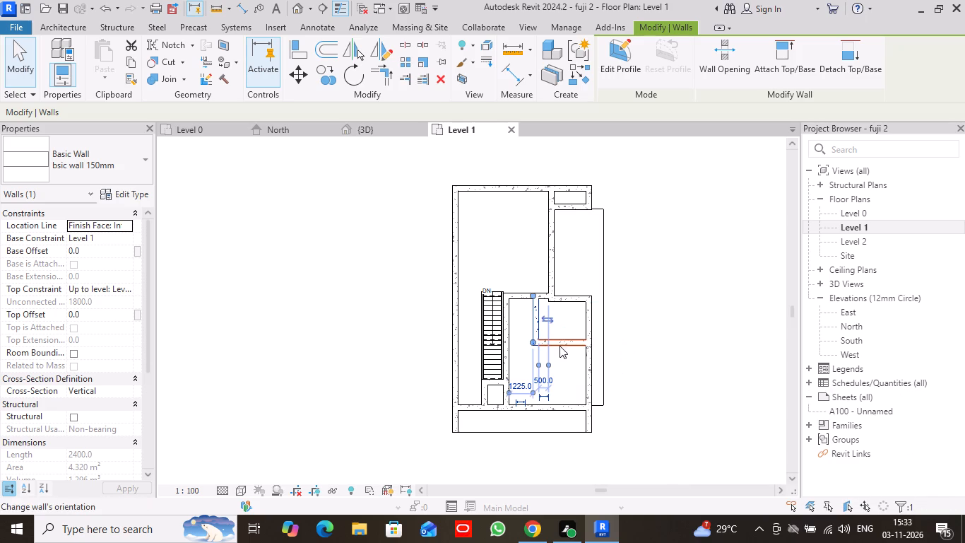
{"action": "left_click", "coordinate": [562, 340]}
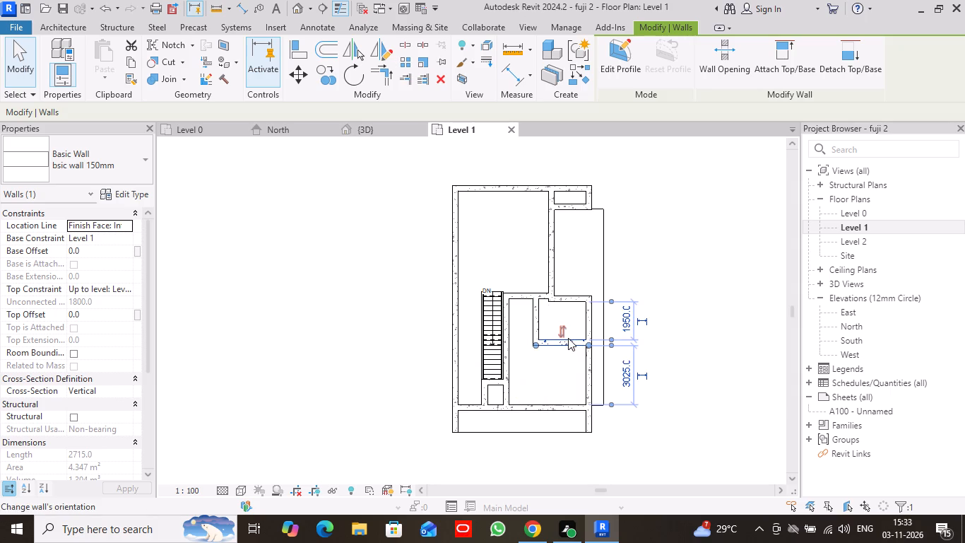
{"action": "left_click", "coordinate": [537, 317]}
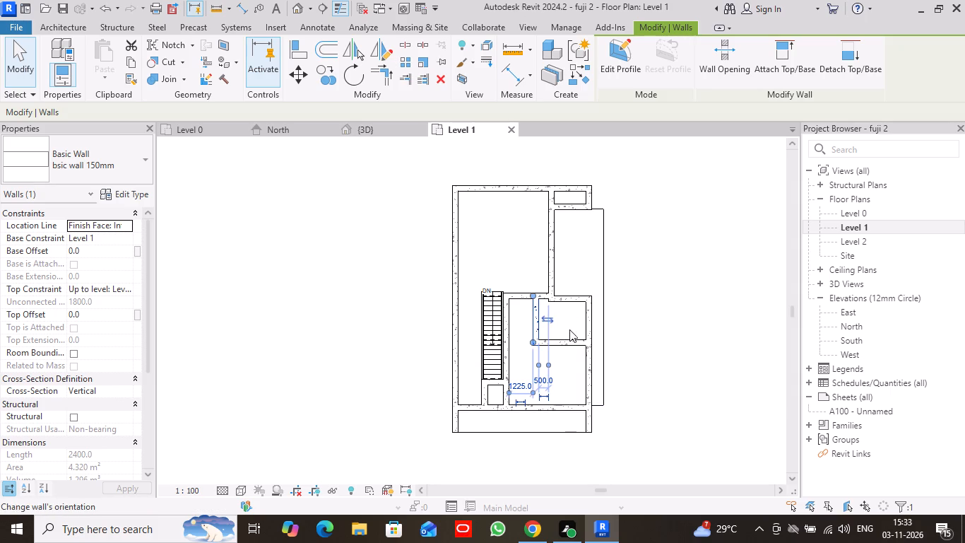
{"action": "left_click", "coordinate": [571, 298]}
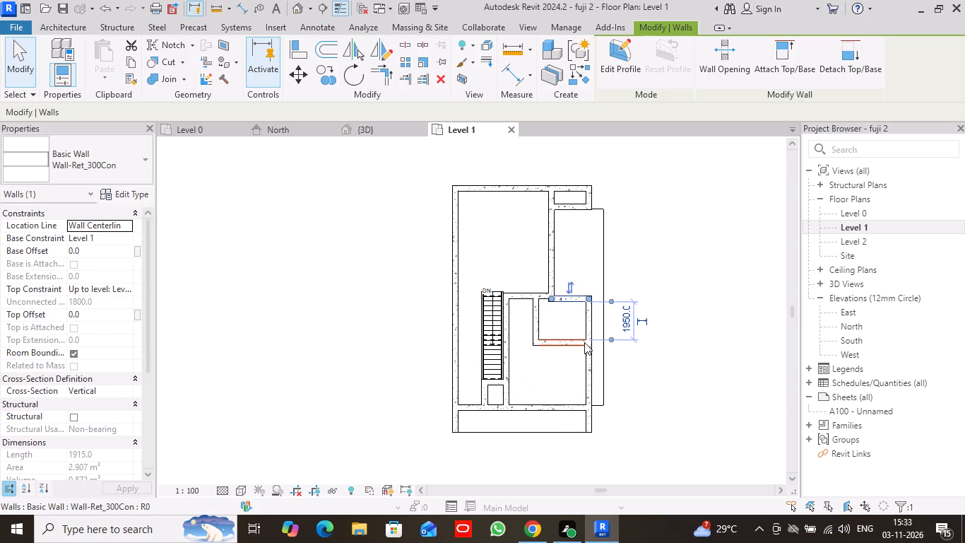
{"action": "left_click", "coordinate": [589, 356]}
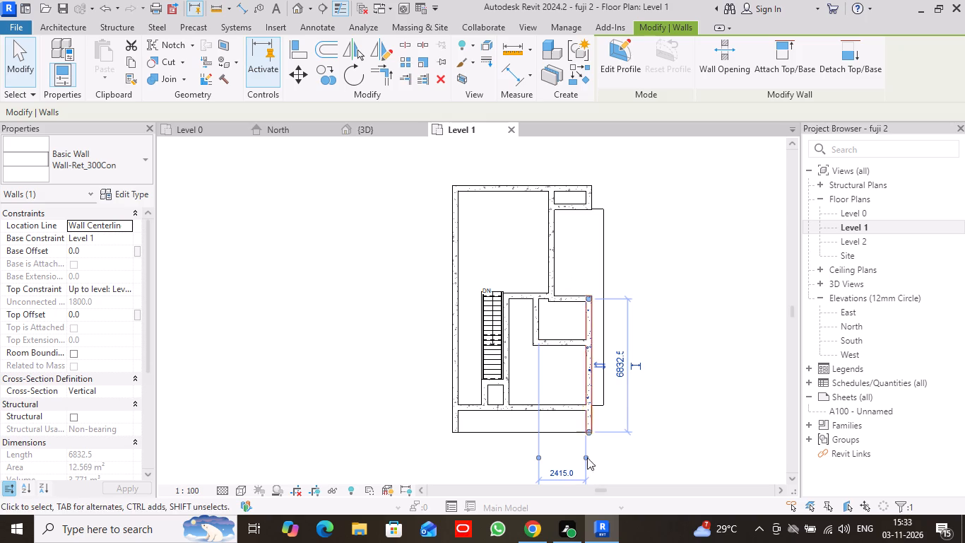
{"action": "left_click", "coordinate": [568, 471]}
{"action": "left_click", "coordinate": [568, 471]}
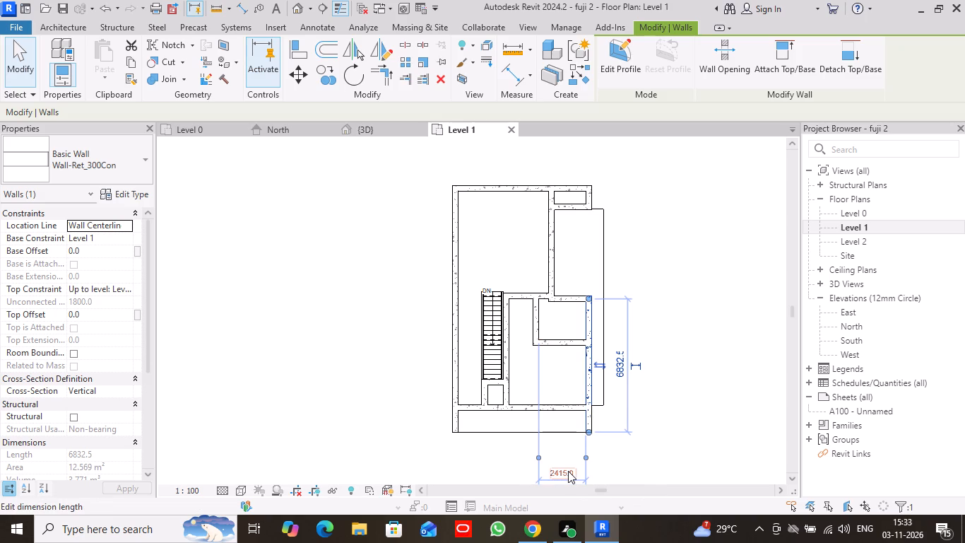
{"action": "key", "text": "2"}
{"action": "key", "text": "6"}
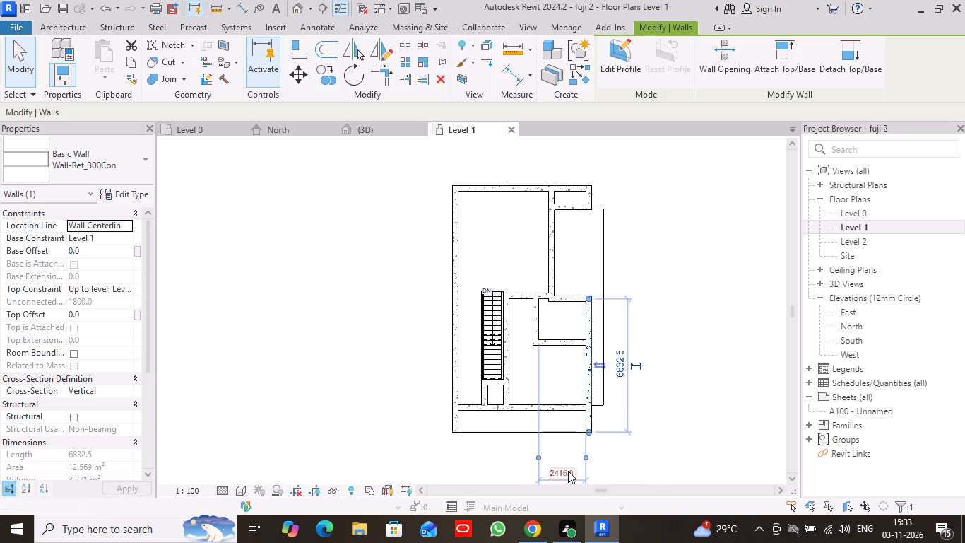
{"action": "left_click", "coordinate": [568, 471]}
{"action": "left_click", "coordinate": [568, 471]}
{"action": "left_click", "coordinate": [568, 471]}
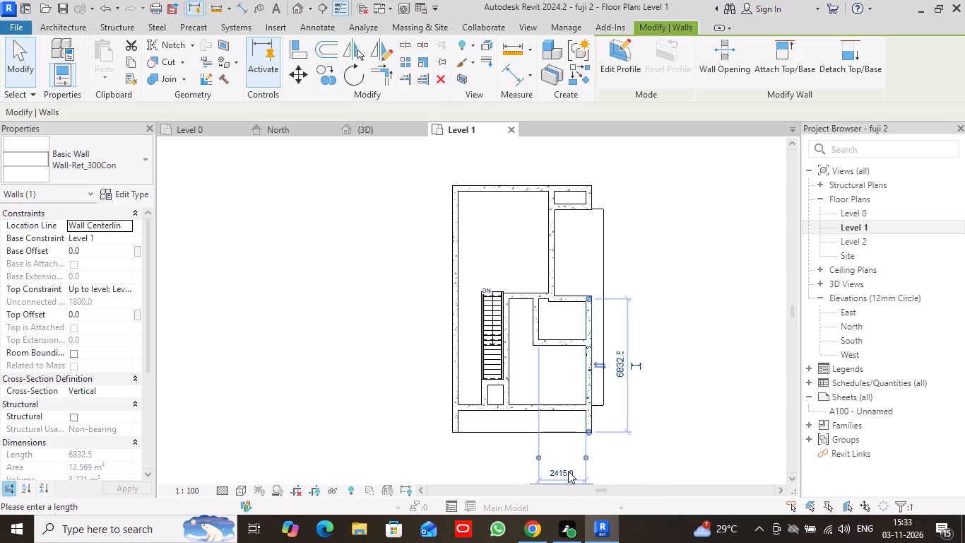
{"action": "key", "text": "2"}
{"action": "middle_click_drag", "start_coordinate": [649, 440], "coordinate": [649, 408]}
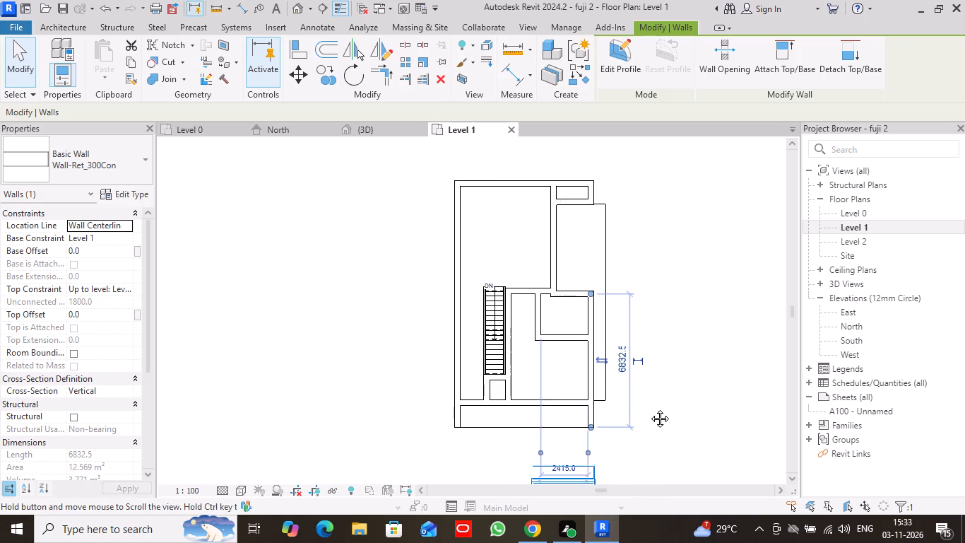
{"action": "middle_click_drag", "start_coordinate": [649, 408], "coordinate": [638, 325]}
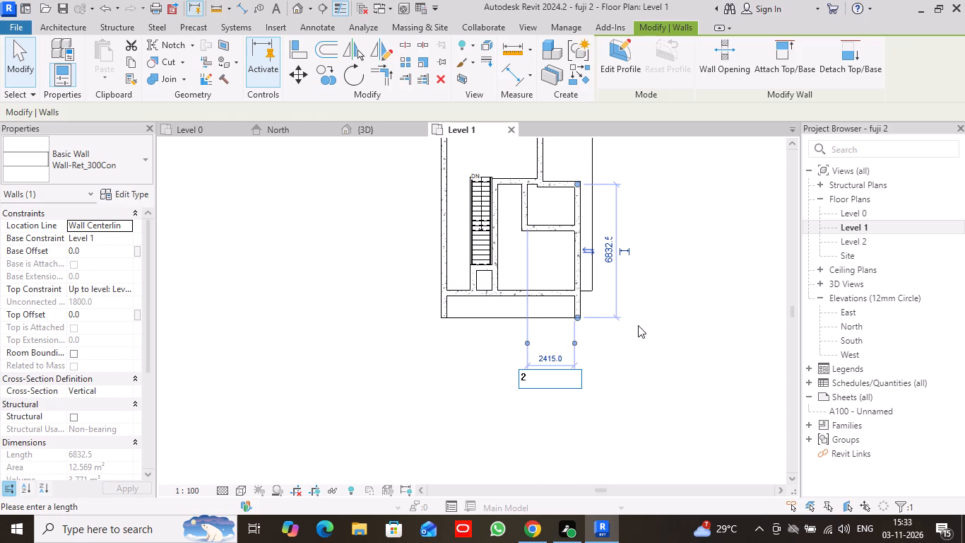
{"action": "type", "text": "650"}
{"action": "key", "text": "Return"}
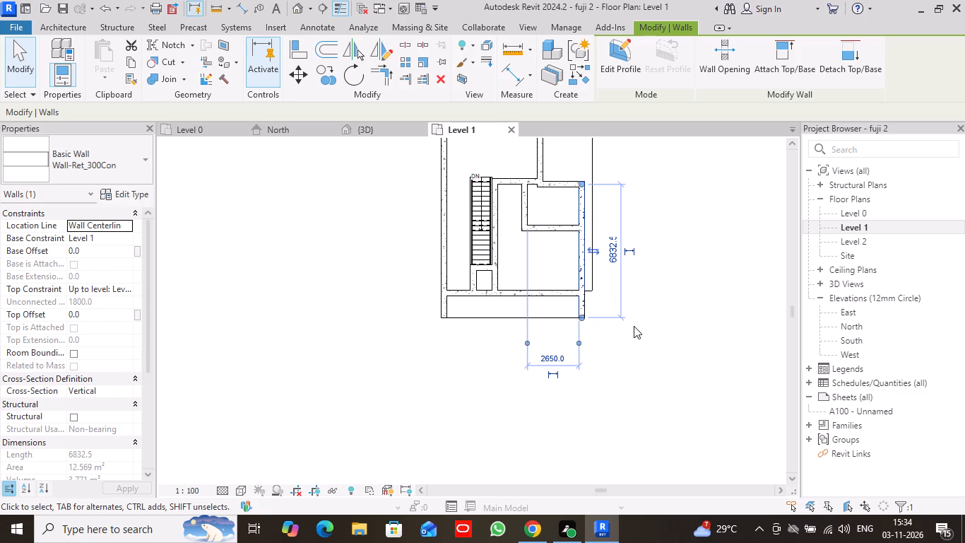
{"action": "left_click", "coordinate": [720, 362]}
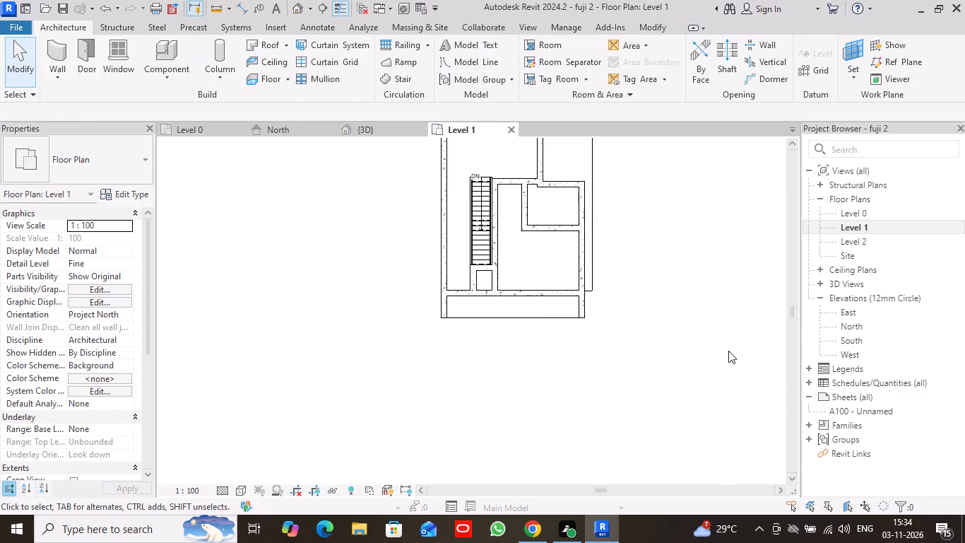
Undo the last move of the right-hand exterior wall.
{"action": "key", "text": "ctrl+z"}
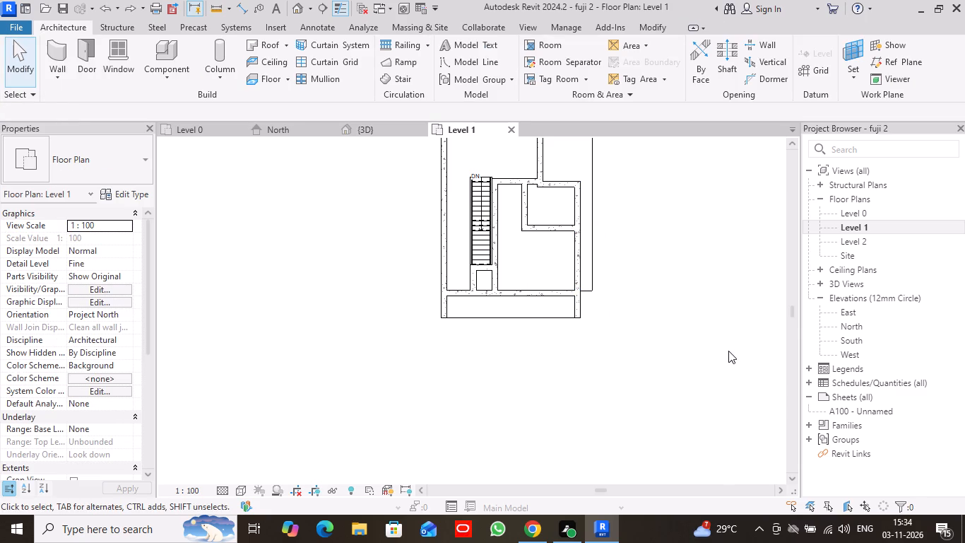
Check the spacing of the small room's vertical, lower horizontal and upper horizontal walls against the surrounding walls.
{"action": "left_click", "coordinate": [526, 216]}
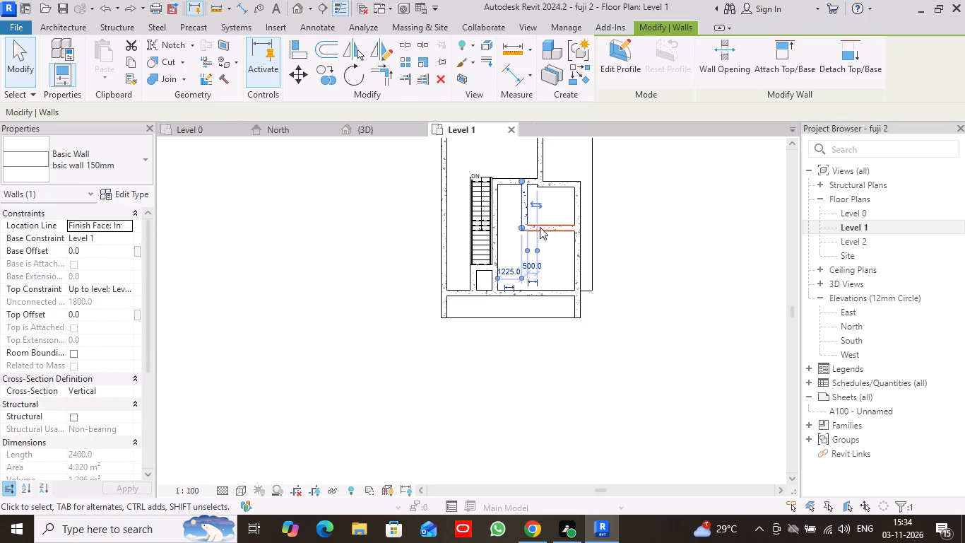
{"action": "left_click", "coordinate": [542, 226]}
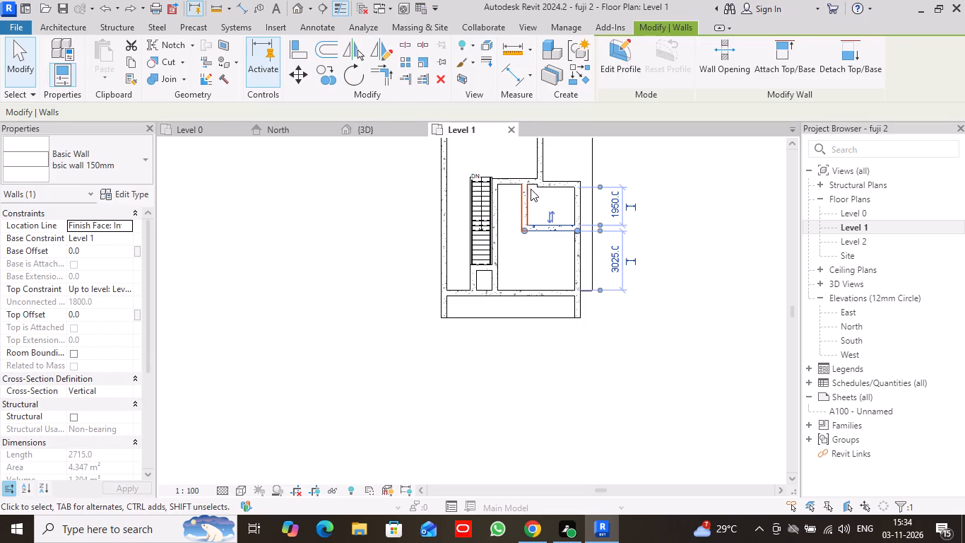
{"action": "left_click", "coordinate": [564, 189]}
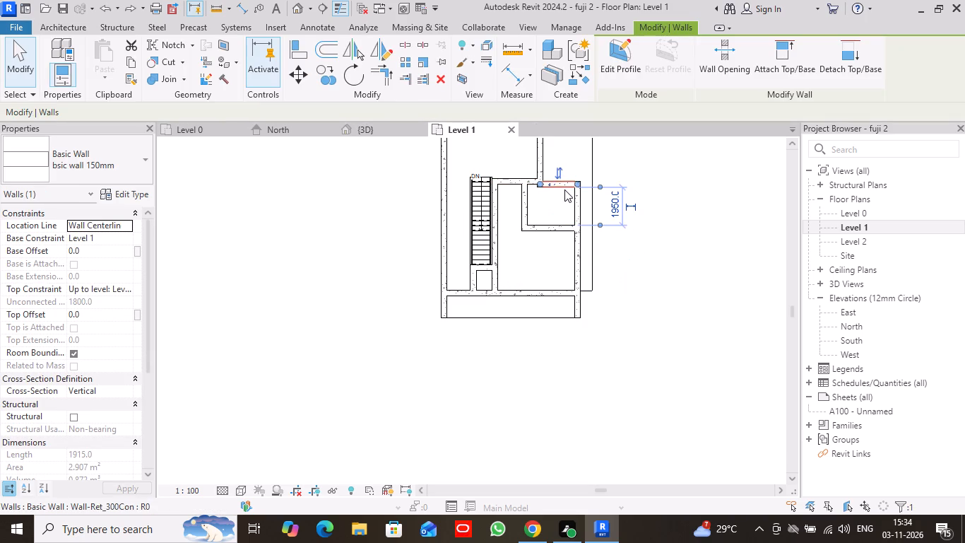
{"action": "left_click", "coordinate": [550, 228]}
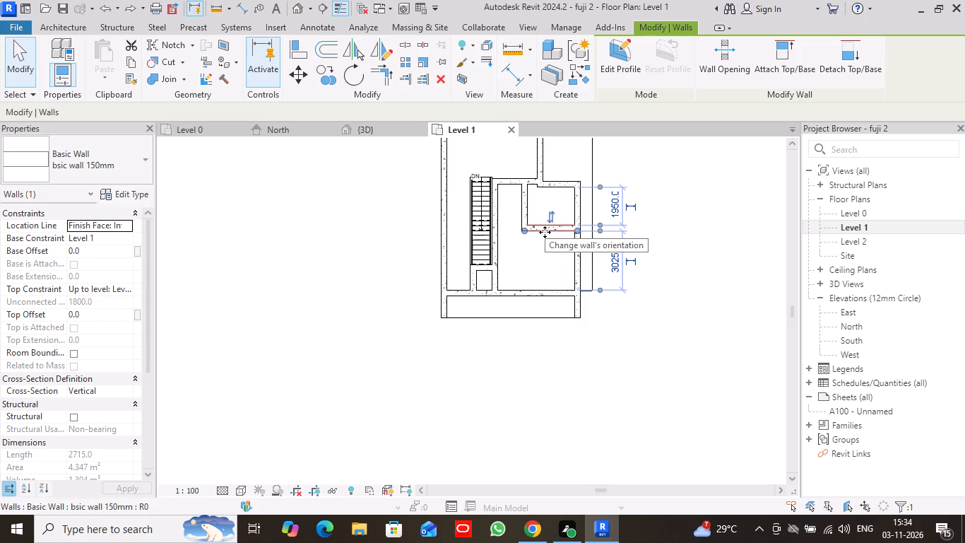
{"action": "left_click", "coordinate": [663, 305]}
Flip the orientation of the upper horizontal wall that closes the small room beside the right-hand exterior wall.
{"action": "scroll", "coordinate": [667, 303], "scroll_direction": "down", "scroll_amount": 3}
{"action": "middle_click_drag", "start_coordinate": [694, 233], "coordinate": [679, 252]}
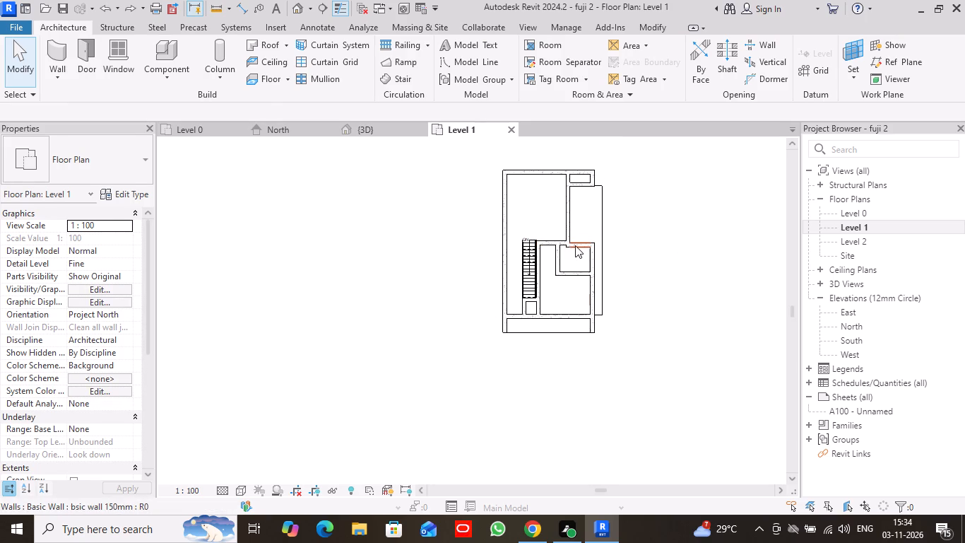
{"action": "left_click", "coordinate": [575, 245]}
{"action": "key", "text": "space"}
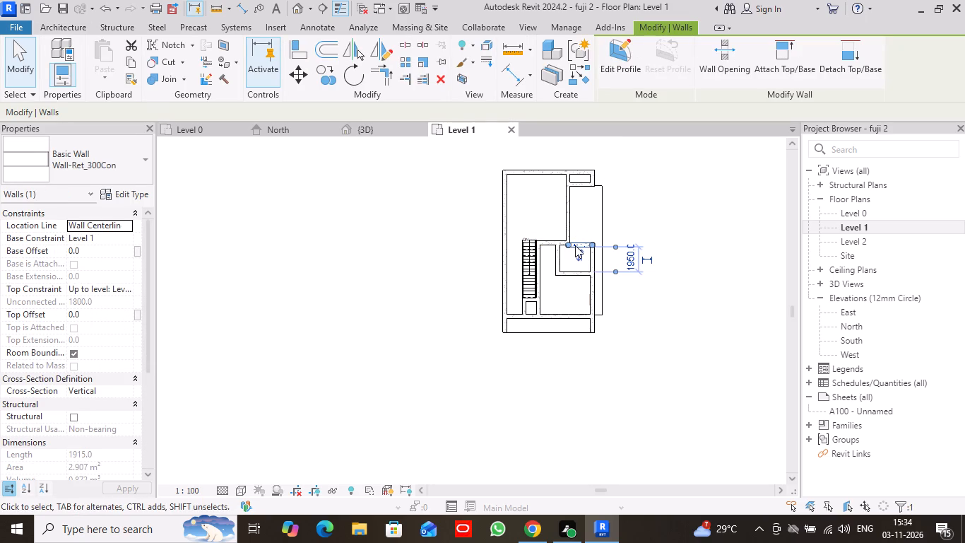
{"action": "left_click", "coordinate": [697, 298]}
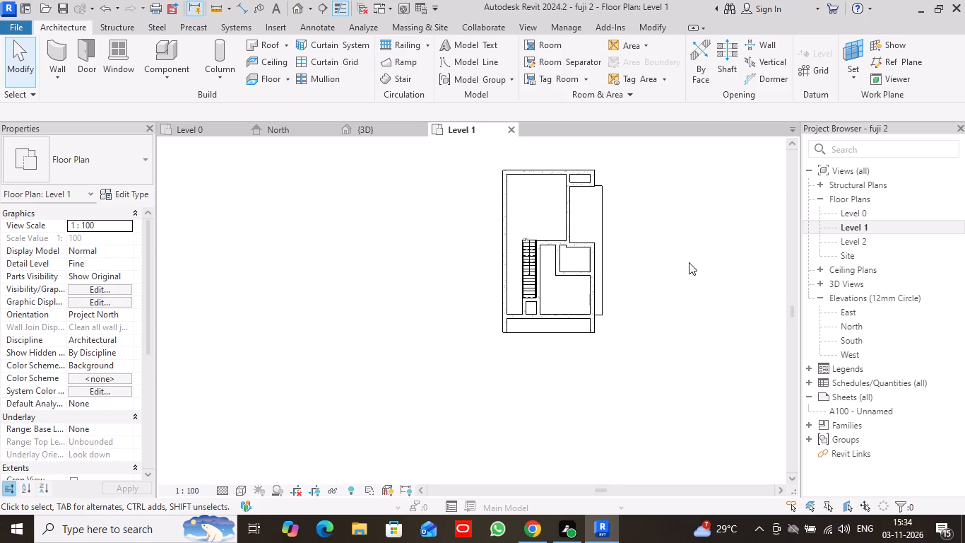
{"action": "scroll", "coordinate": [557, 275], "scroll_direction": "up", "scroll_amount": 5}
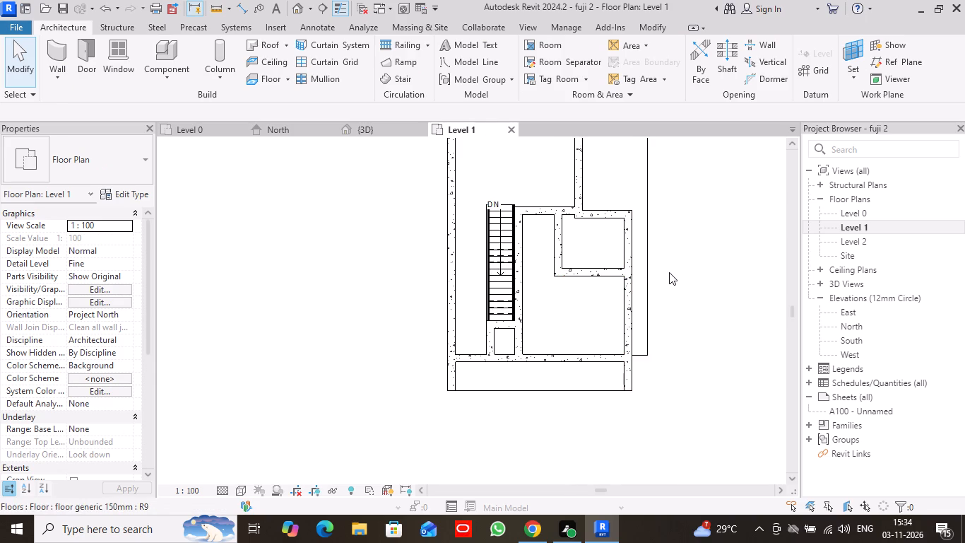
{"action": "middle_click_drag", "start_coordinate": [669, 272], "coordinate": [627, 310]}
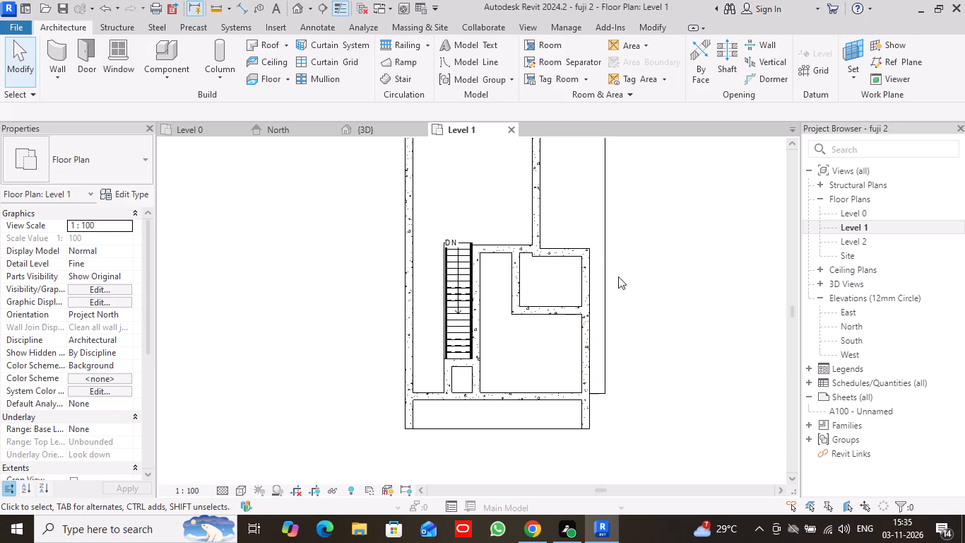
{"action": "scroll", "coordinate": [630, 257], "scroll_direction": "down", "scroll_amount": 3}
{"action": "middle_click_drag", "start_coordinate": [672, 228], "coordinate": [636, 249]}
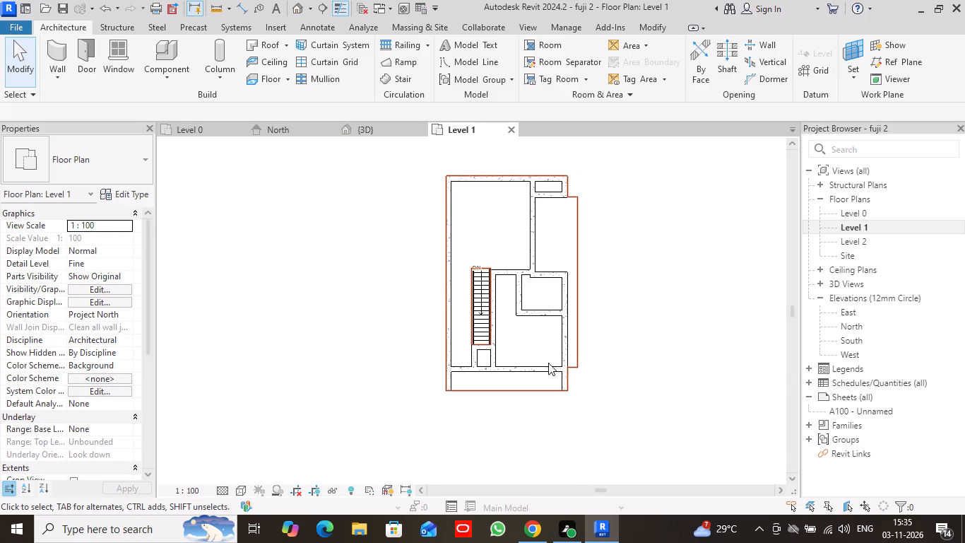
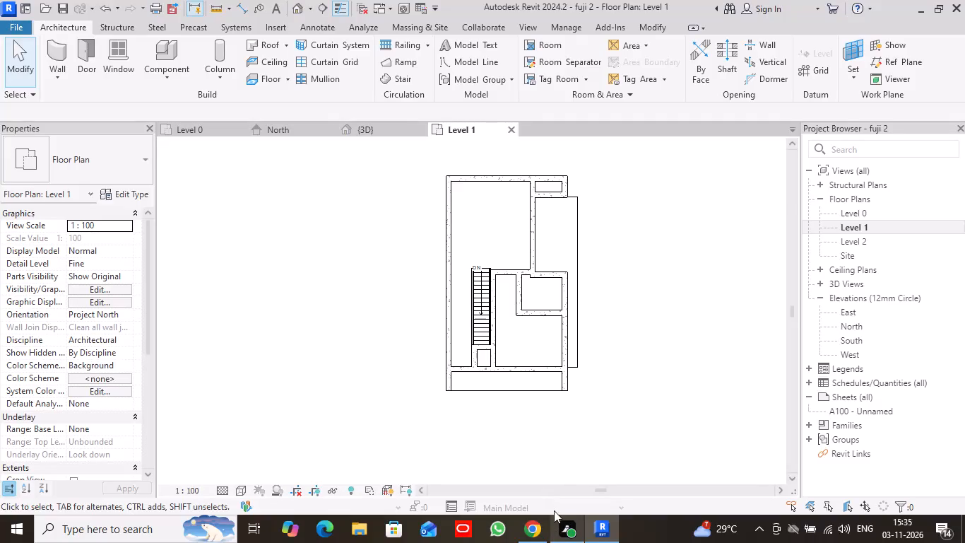
Create a 900mm_Pipe railing on Level 1 by picking the stair's west edge with a 60 mm outward offset.
{"action": "scroll", "coordinate": [562, 472], "scroll_direction": "up", "scroll_amount": 3}
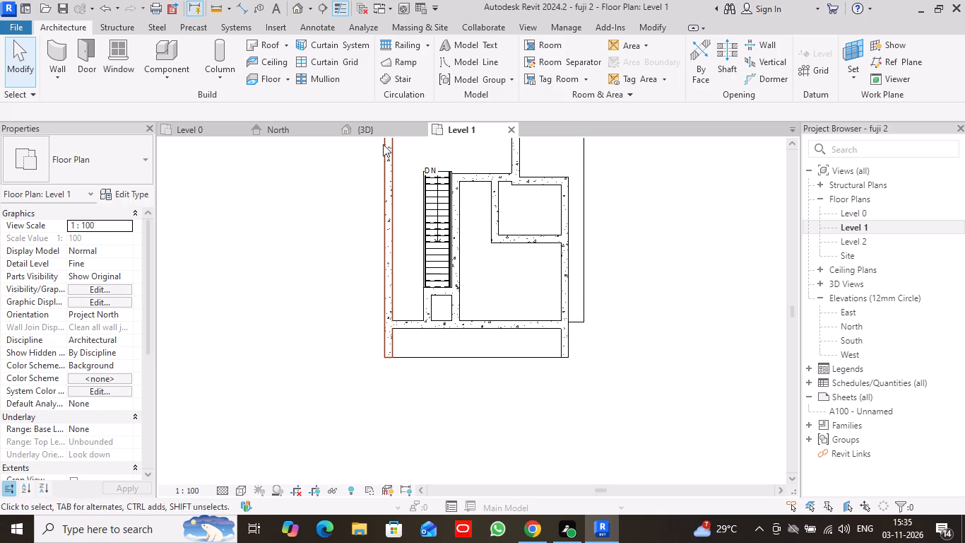
{"action": "left_click", "coordinate": [417, 49]}
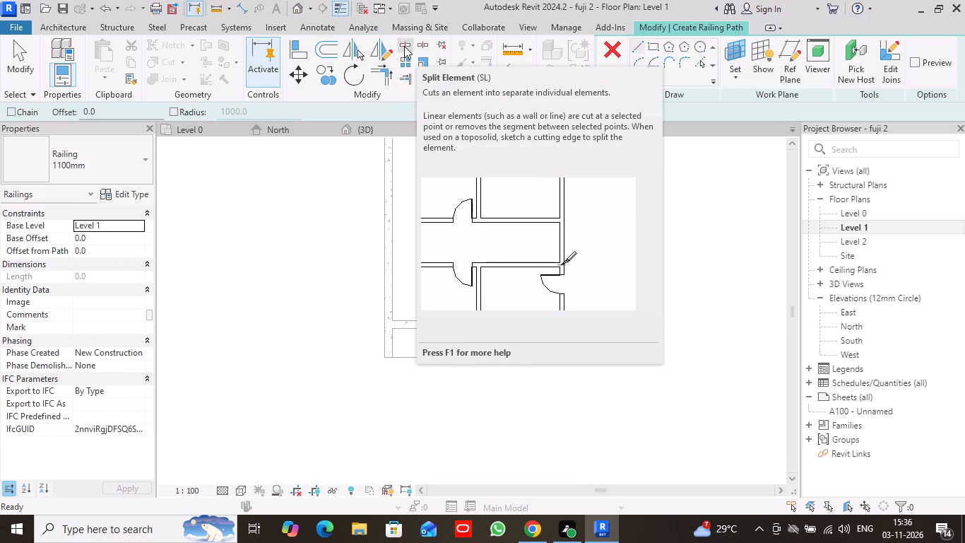
{"action": "left_click", "coordinate": [144, 155]}
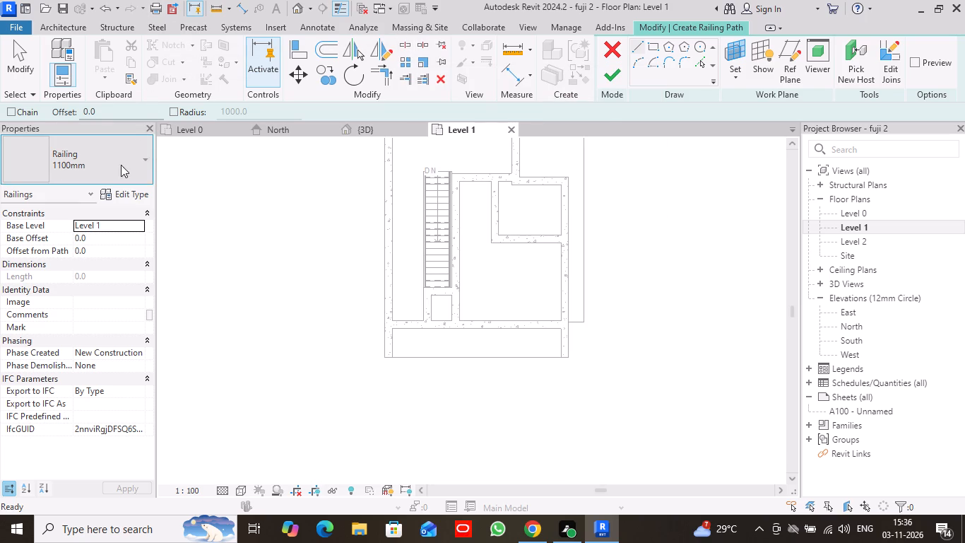
{"action": "left_click", "coordinate": [65, 247]}
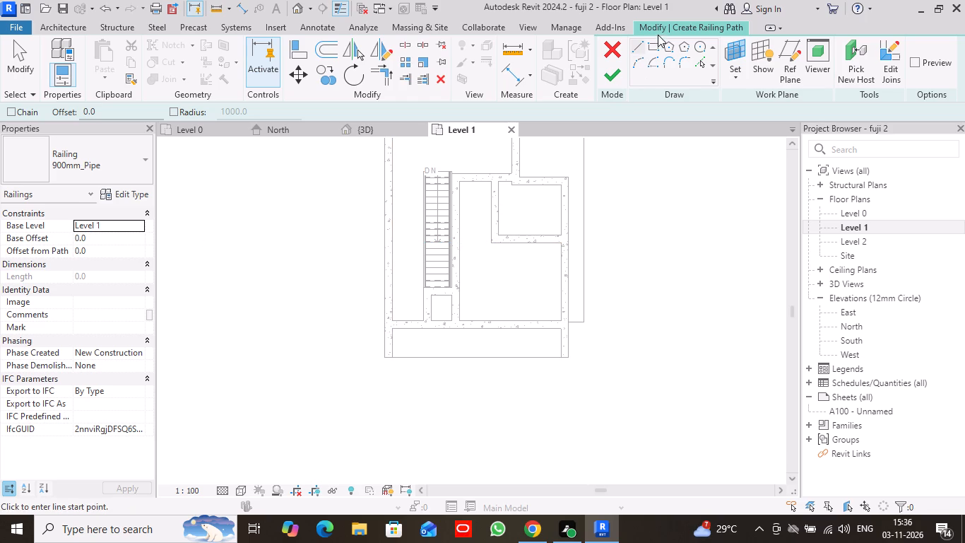
{"action": "left_click", "coordinate": [642, 44]}
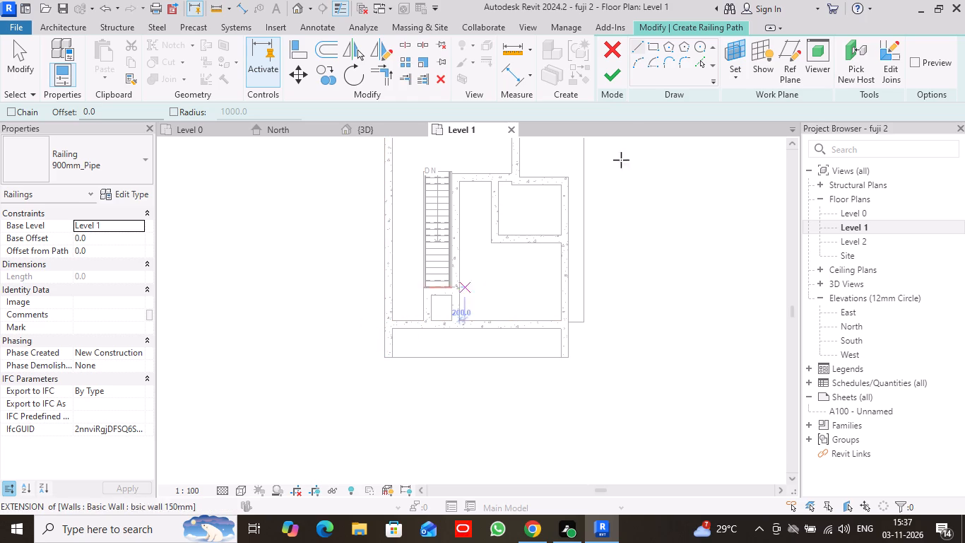
{"action": "left_click", "coordinate": [700, 62]}
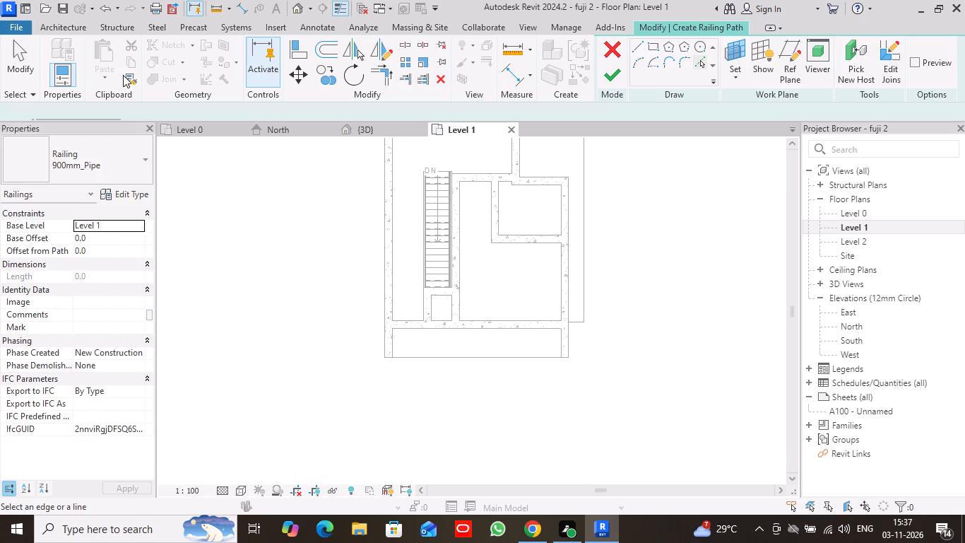
{"action": "left_click_drag", "start_coordinate": [55, 110], "coordinate": [7, 108]}
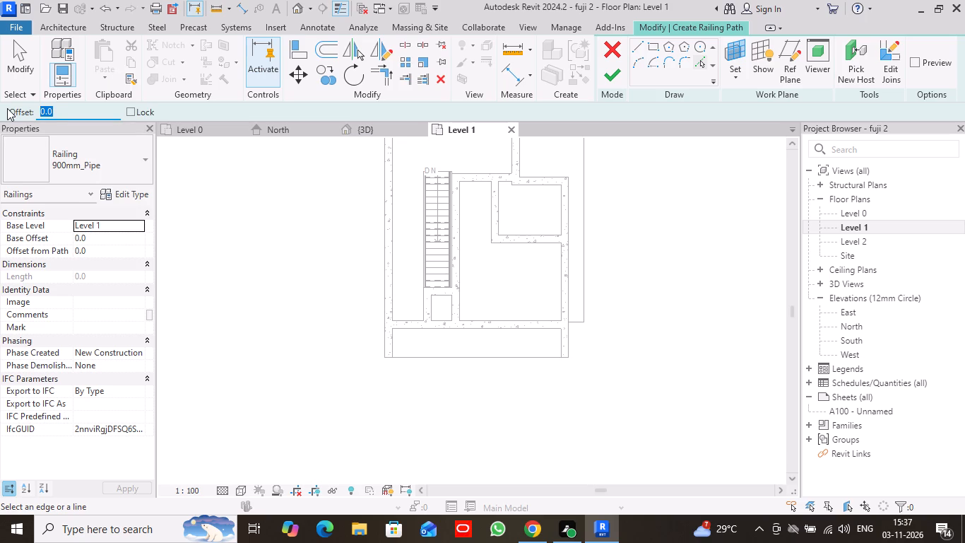
{"action": "type", "text": "60"}
{"action": "type", "text": "mm"}
{"action": "key", "text": "Return"}
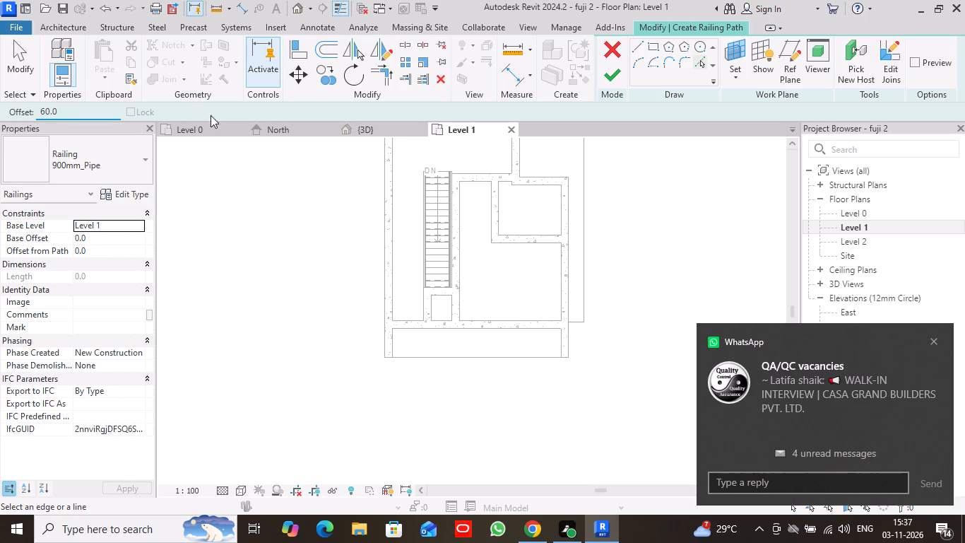
{"action": "scroll", "coordinate": [391, 197], "scroll_direction": "up", "scroll_amount": 10}
{"action": "scroll", "coordinate": [485, 192], "scroll_direction": "up", "scroll_amount": 3}
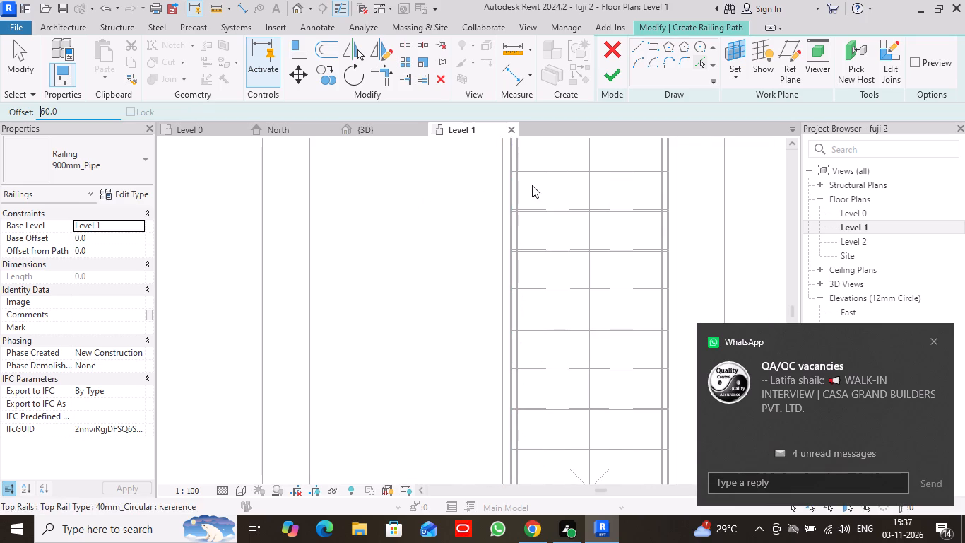
{"action": "middle_click_drag", "start_coordinate": [543, 182], "coordinate": [497, 250]}
{"action": "middle_click_drag", "start_coordinate": [499, 184], "coordinate": [470, 248]}
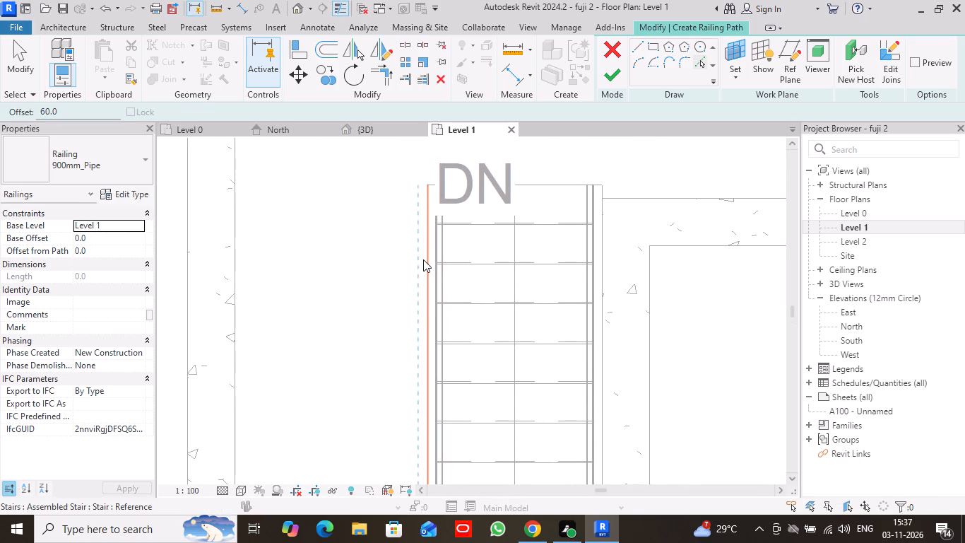
{"action": "left_click", "coordinate": [423, 259]}
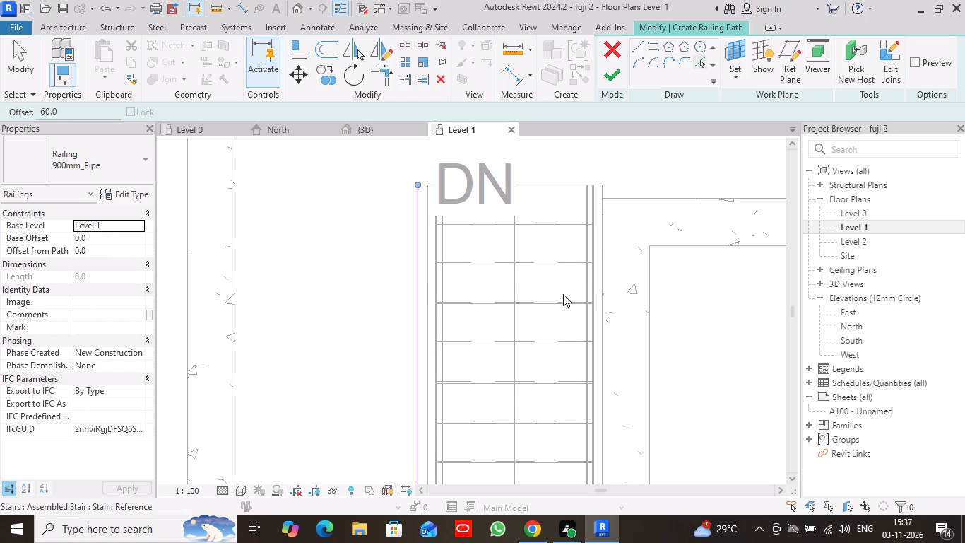
{"action": "left_click", "coordinate": [612, 64]}
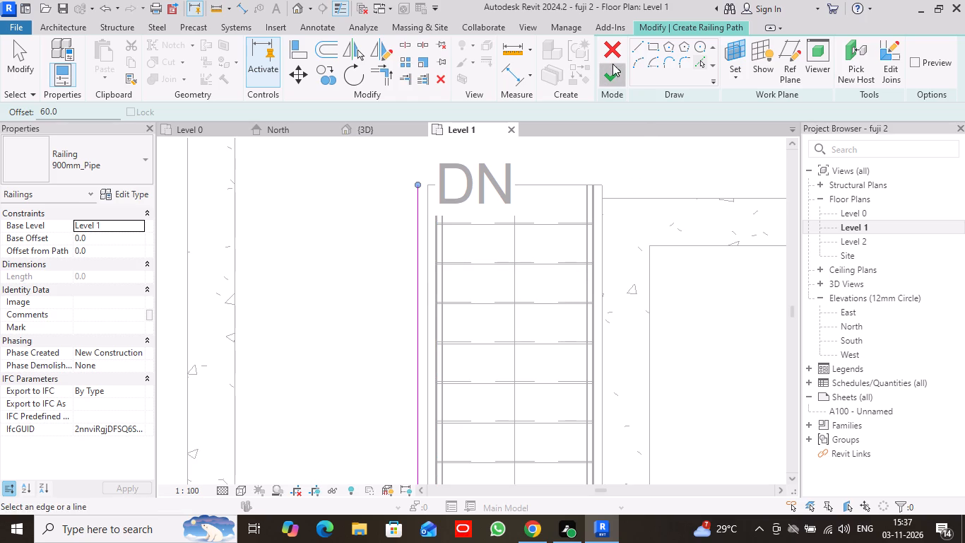
Examine the new pipe railing beside the stair opening from several angles in the 3D view.
{"action": "scroll", "coordinate": [607, 317], "scroll_direction": "down", "scroll_amount": 2}
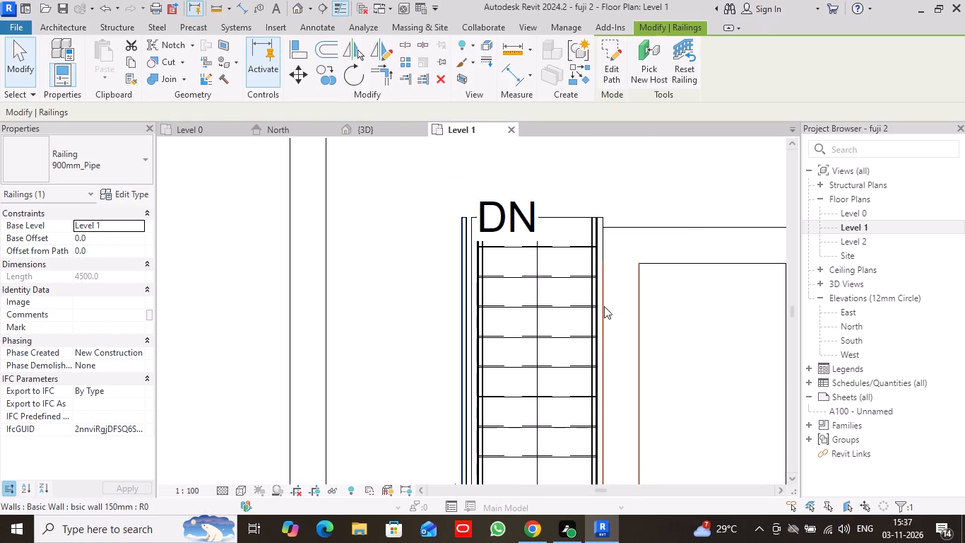
{"action": "left_click", "coordinate": [391, 132]}
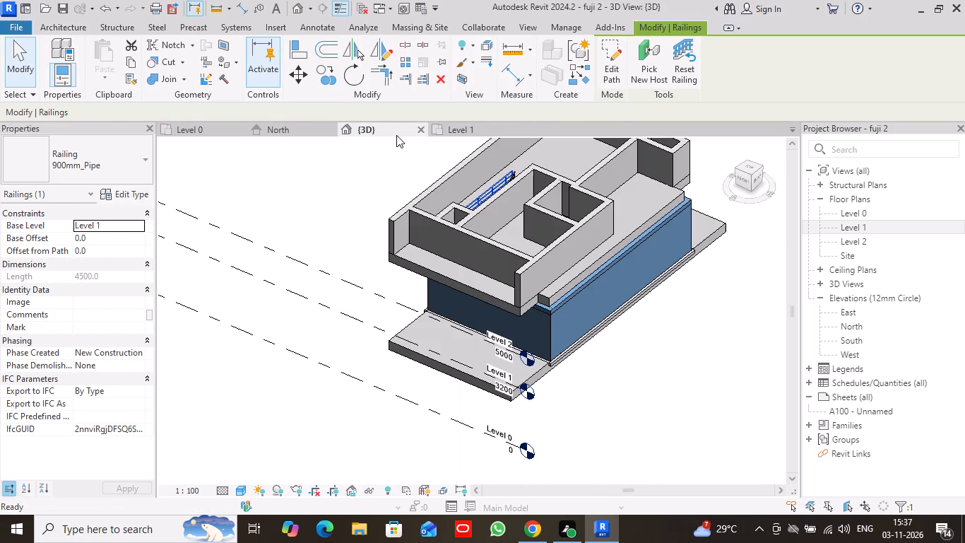
{"action": "scroll", "coordinate": [482, 214], "scroll_direction": "up", "scroll_amount": 6}
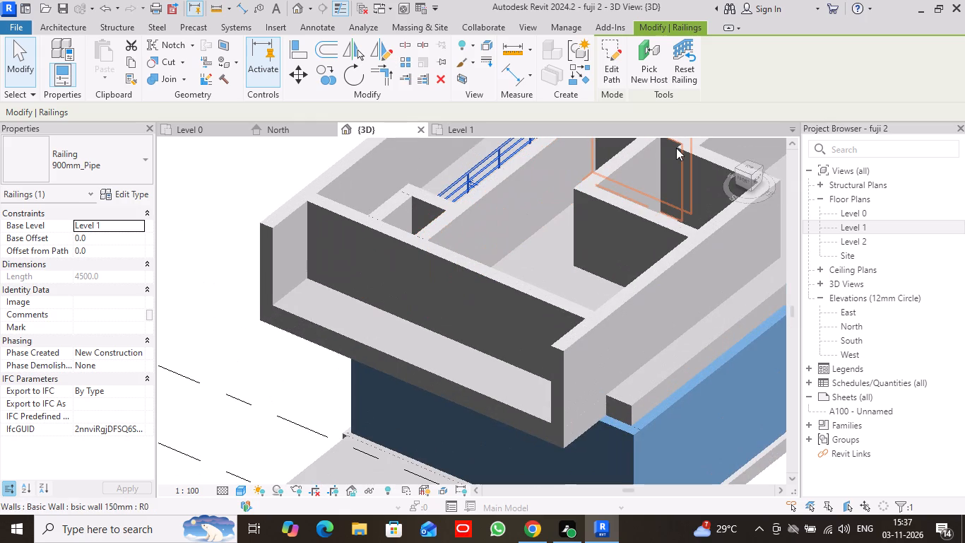
{"action": "left_click_drag", "start_coordinate": [736, 168], "coordinate": [747, 185]}
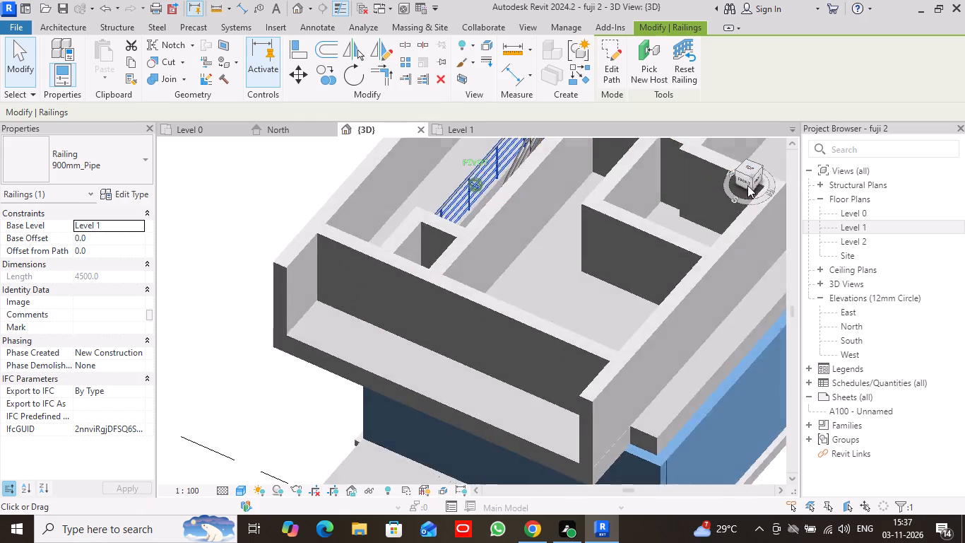
{"action": "left_click_drag", "start_coordinate": [747, 185], "coordinate": [171, 228]}
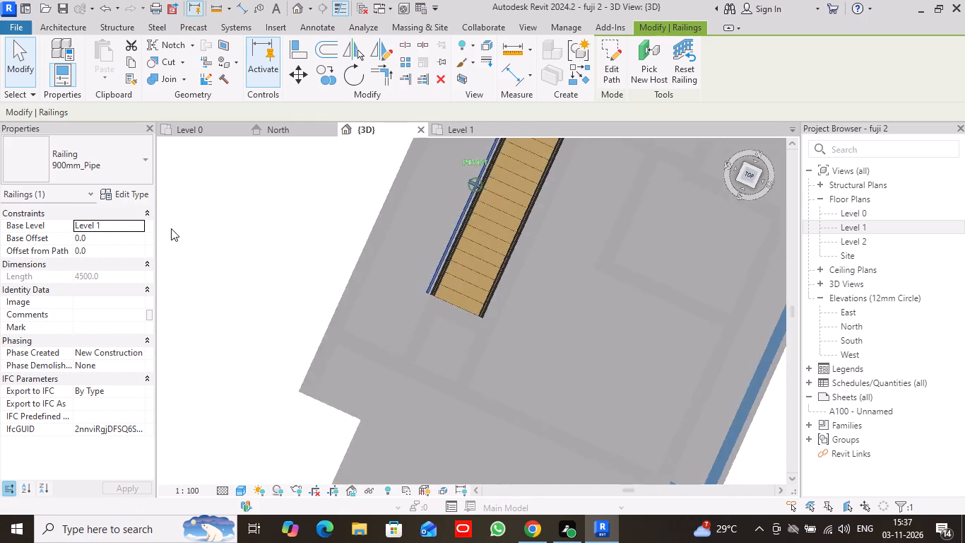
{"action": "left_click_drag", "start_coordinate": [171, 228], "coordinate": [730, 192]}
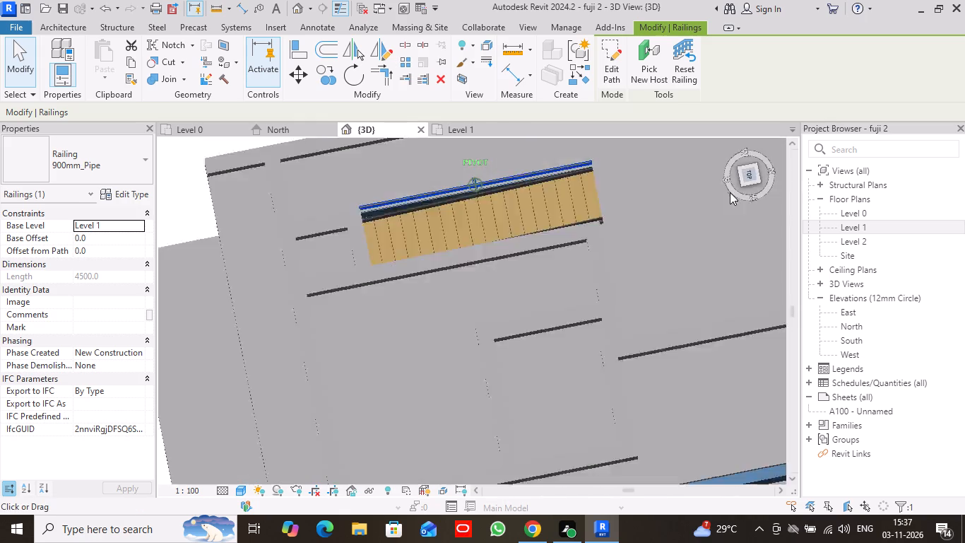
{"action": "left_click_drag", "start_coordinate": [730, 192], "coordinate": [757, 153]}
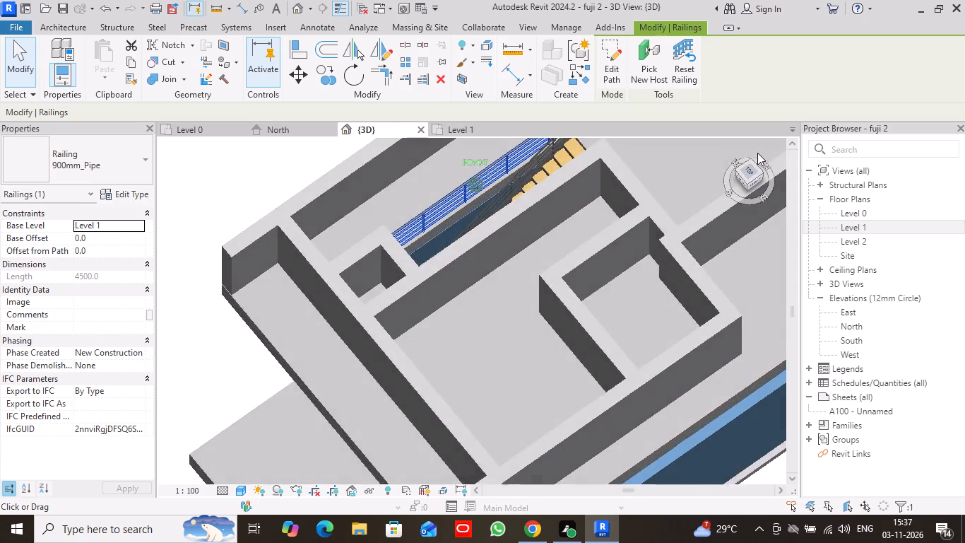
{"action": "left_click_drag", "start_coordinate": [757, 153], "coordinate": [756, 151]}
Create a Glass_Panel-Bottom_Fill railing on Level 1 along the south floor edge, 6555 mm long between the inner faces of the side walls.
{"action": "left_click", "coordinate": [446, 124]}
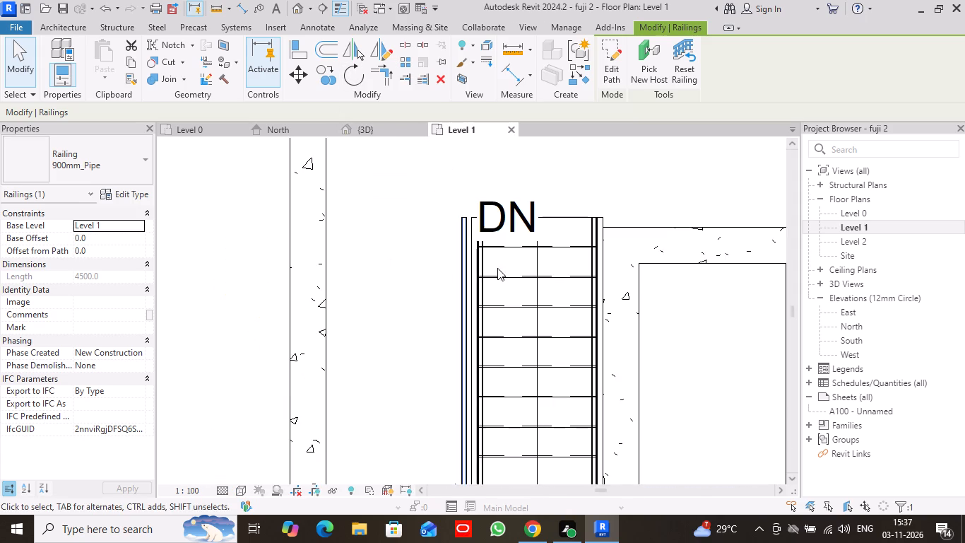
{"action": "scroll", "coordinate": [498, 268], "scroll_direction": "down", "scroll_amount": 8}
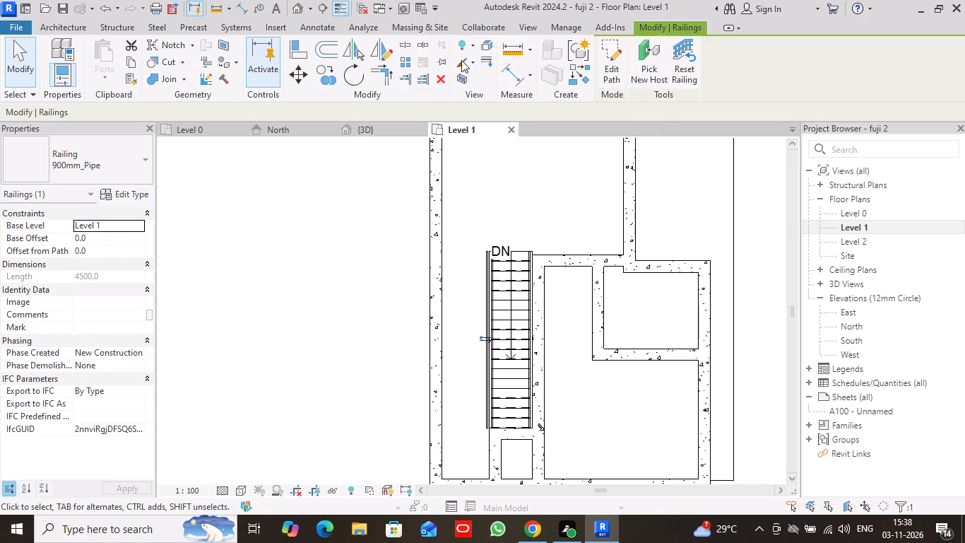
{"action": "left_click", "coordinate": [72, 27]}
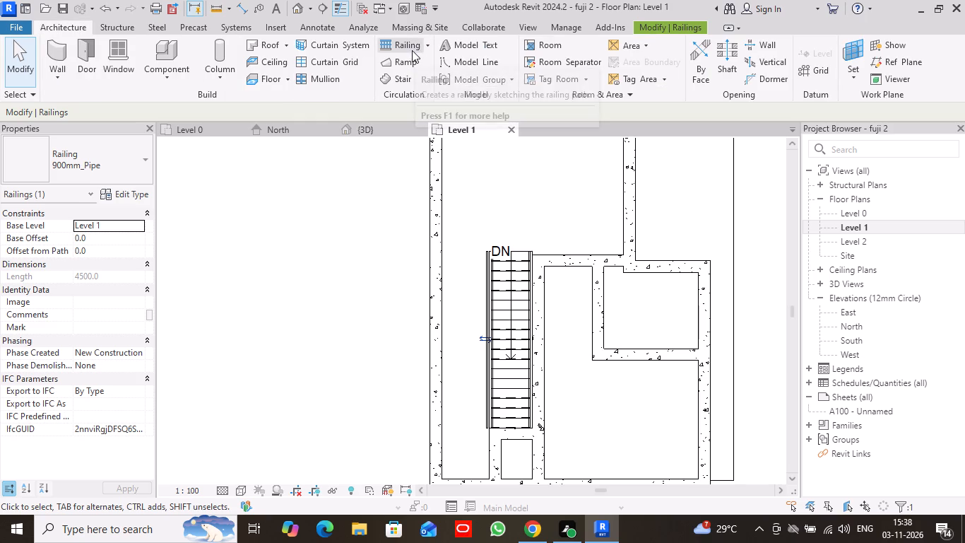
{"action": "left_click", "coordinate": [410, 46]}
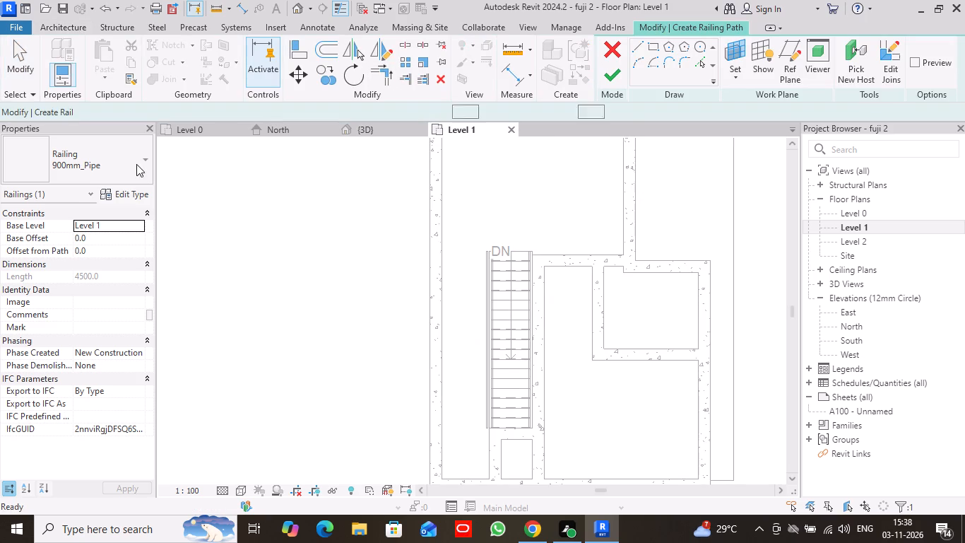
{"action": "left_click", "coordinate": [136, 159]}
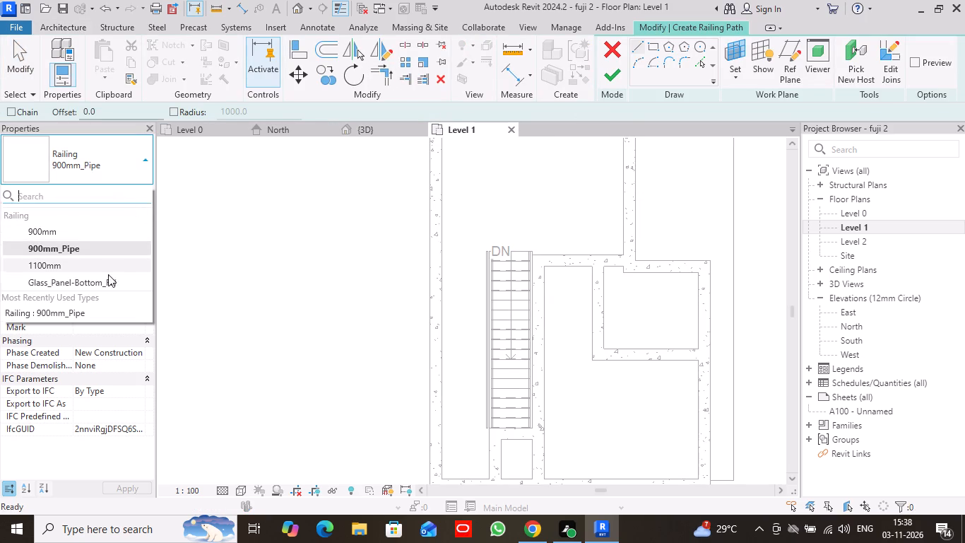
{"action": "left_click", "coordinate": [108, 282]}
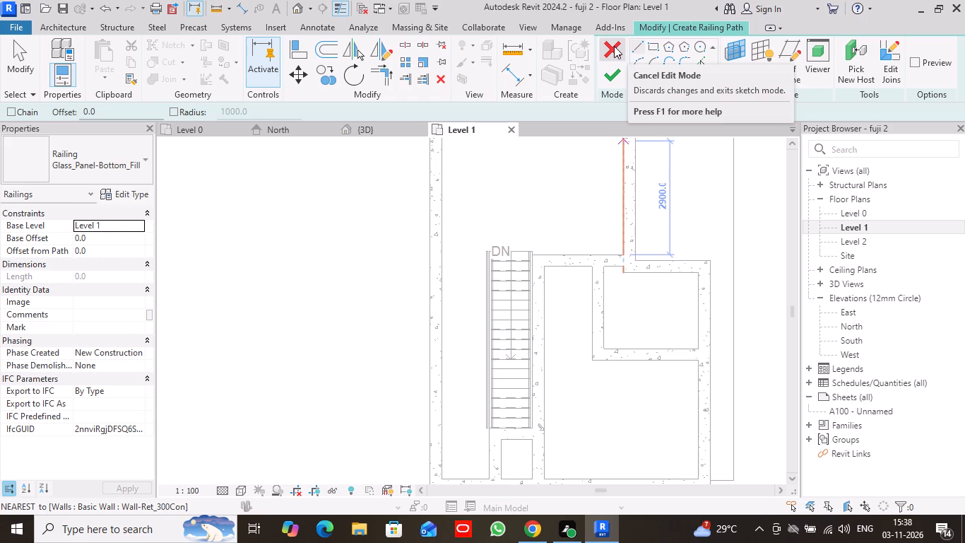
{"action": "scroll", "coordinate": [609, 57], "scroll_direction": "up", "scroll_amount": 4}
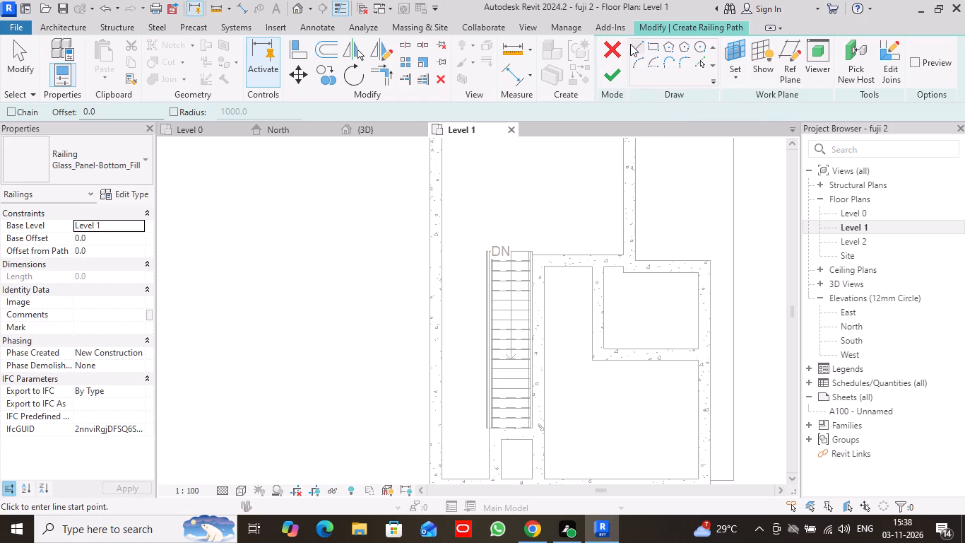
{"action": "left_click", "coordinate": [641, 45]}
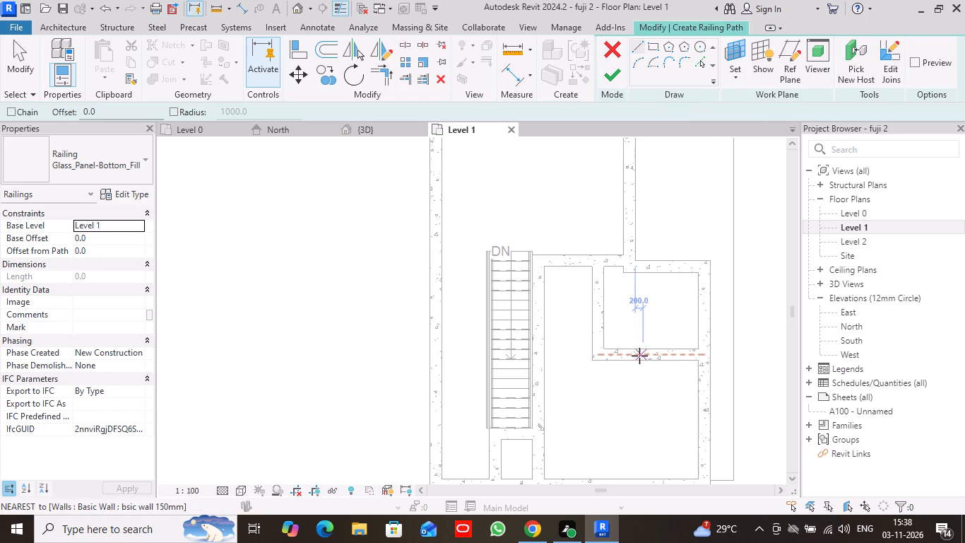
{"action": "middle_click_drag", "start_coordinate": [644, 381], "coordinate": [586, 230]}
{"action": "scroll", "coordinate": [644, 382], "scroll_direction": "up", "scroll_amount": 1}
{"action": "scroll", "coordinate": [586, 241], "scroll_direction": "up", "scroll_amount": 1}
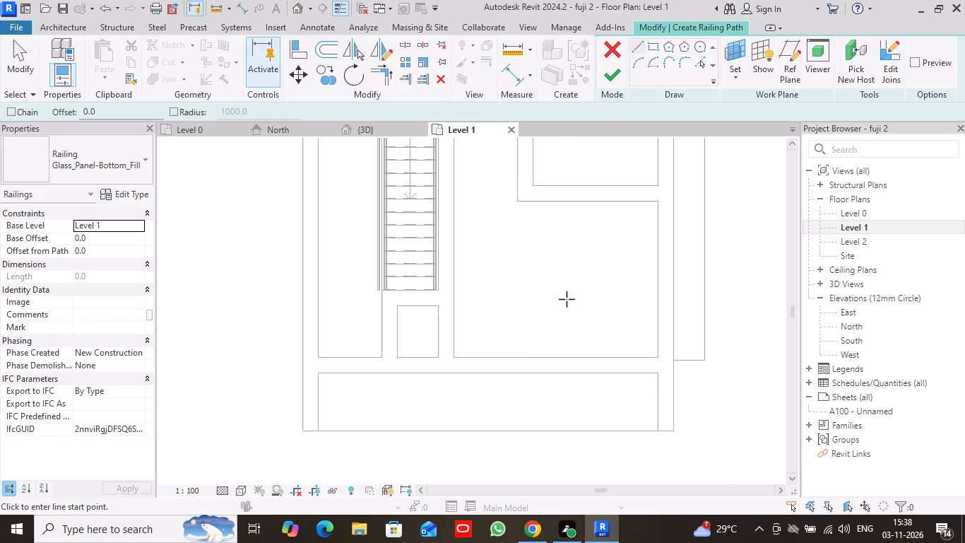
{"action": "scroll", "coordinate": [445, 399], "scroll_direction": "up", "scroll_amount": 5}
{"action": "scroll", "coordinate": [459, 406], "scroll_direction": "down", "scroll_amount": 3}
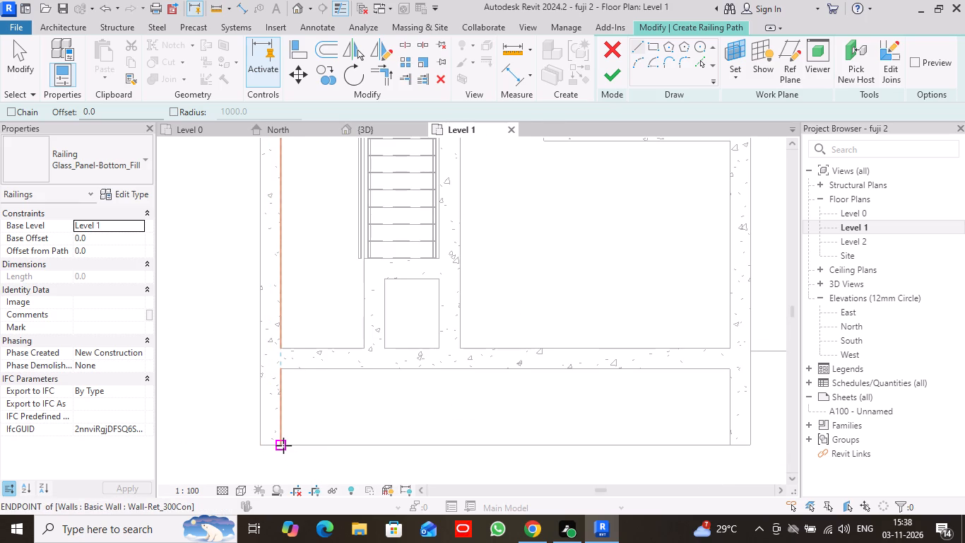
{"action": "scroll", "coordinate": [284, 443], "scroll_direction": "up", "scroll_amount": 6}
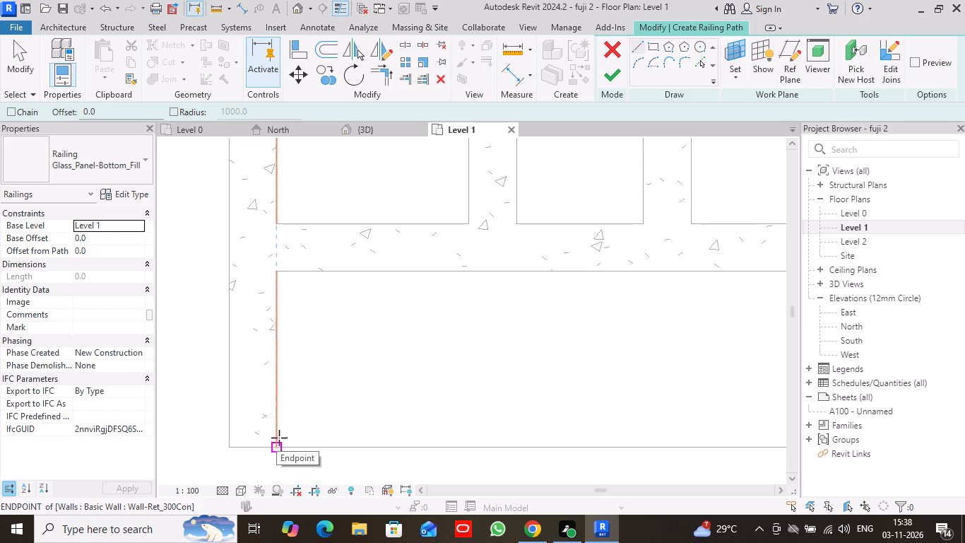
{"action": "left_click_drag", "start_coordinate": [100, 112], "coordinate": [62, 107]}
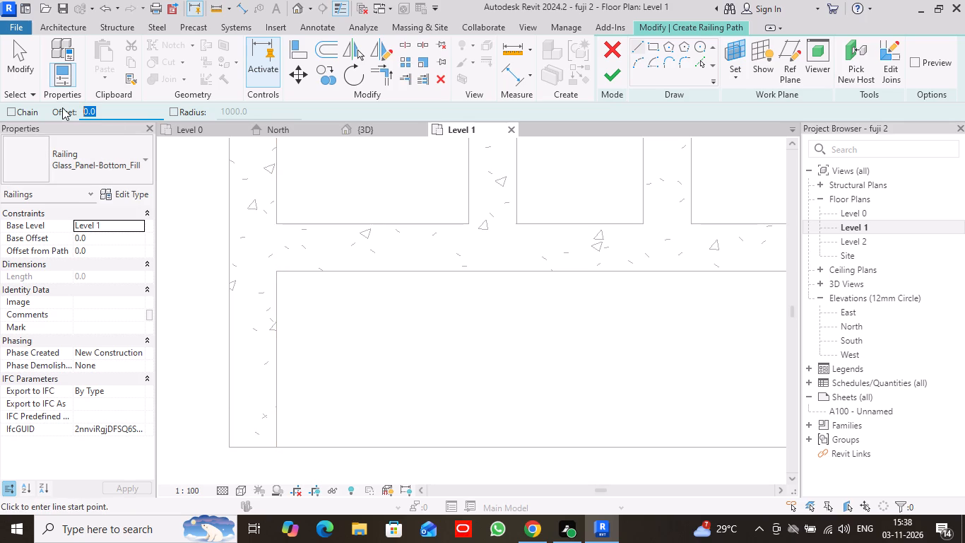
{"action": "left_click", "coordinate": [276, 445]}
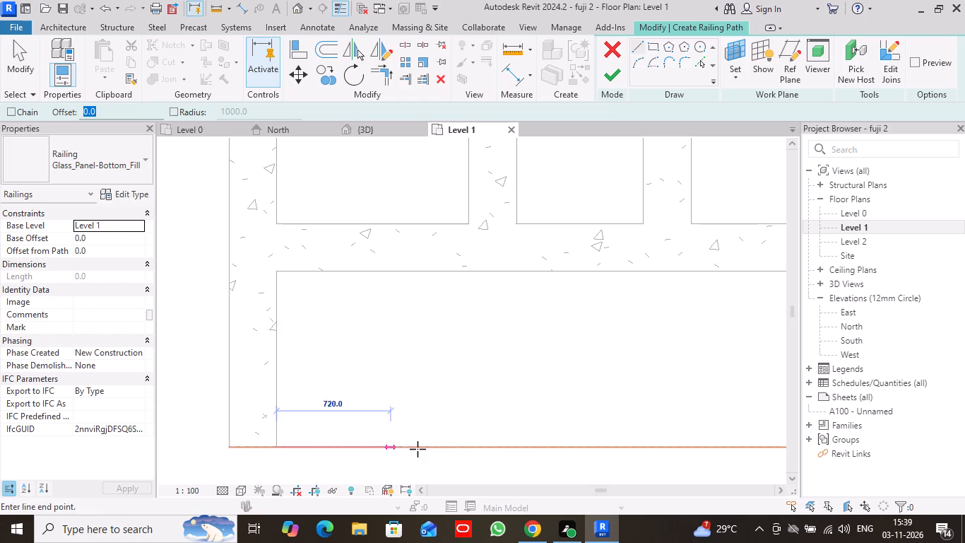
{"action": "scroll", "coordinate": [669, 444], "scroll_direction": "down", "scroll_amount": 5}
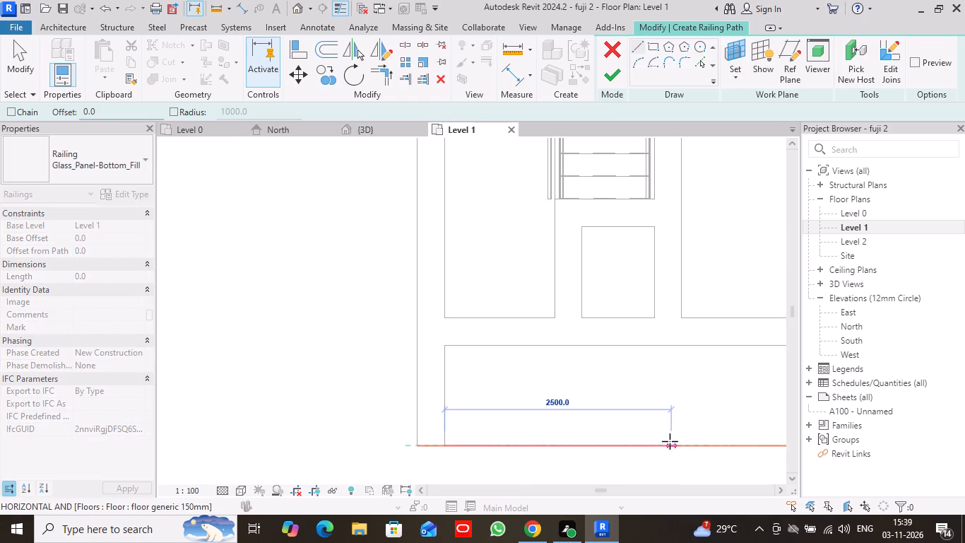
{"action": "scroll", "coordinate": [670, 441], "scroll_direction": "down", "scroll_amount": 2}
{"action": "middle_click_drag", "start_coordinate": [671, 443], "coordinate": [347, 344]}
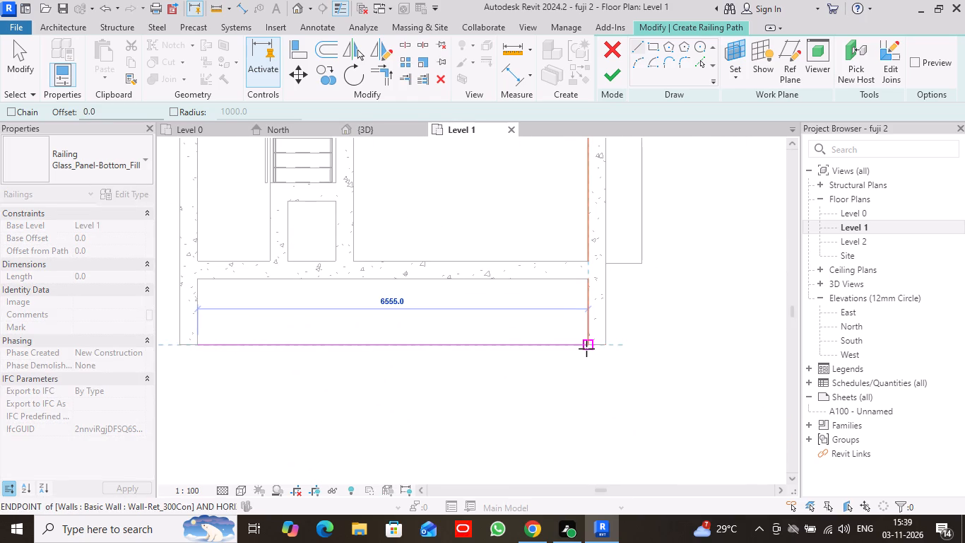
{"action": "left_click", "coordinate": [588, 344]}
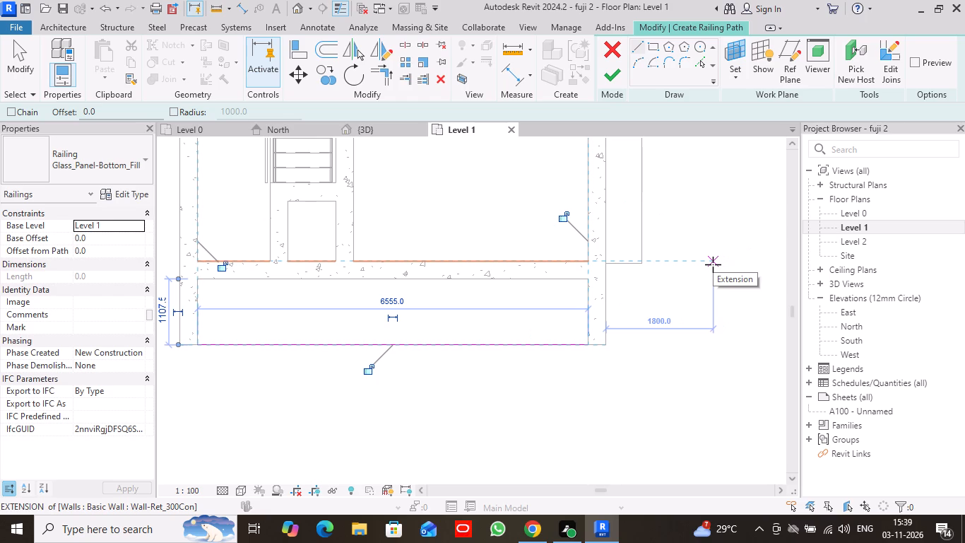
{"action": "left_click", "coordinate": [612, 78]}
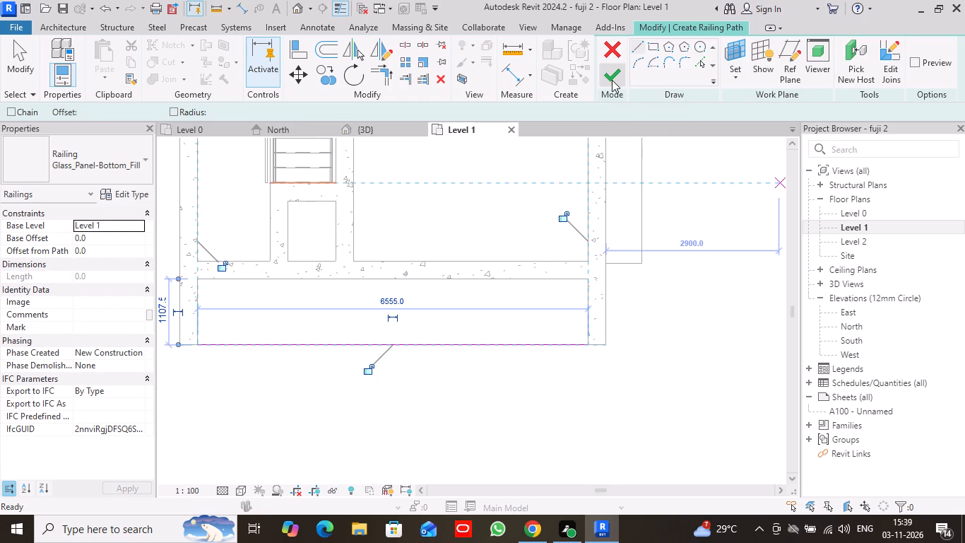
{"action": "left_click", "coordinate": [470, 409]}
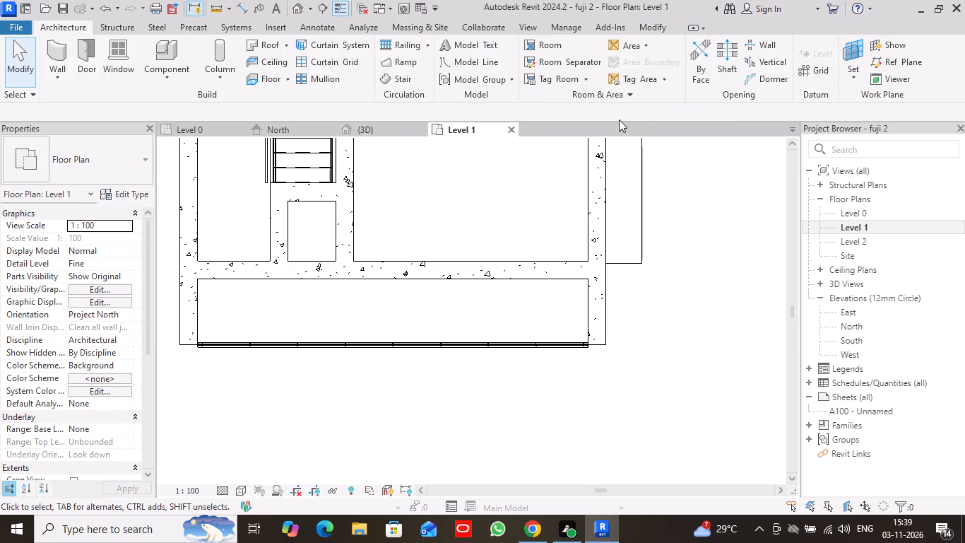
Examine the new glass-panel railing on the south edge in the 3D view, up close and with the whole house.
{"action": "left_click", "coordinate": [379, 132]}
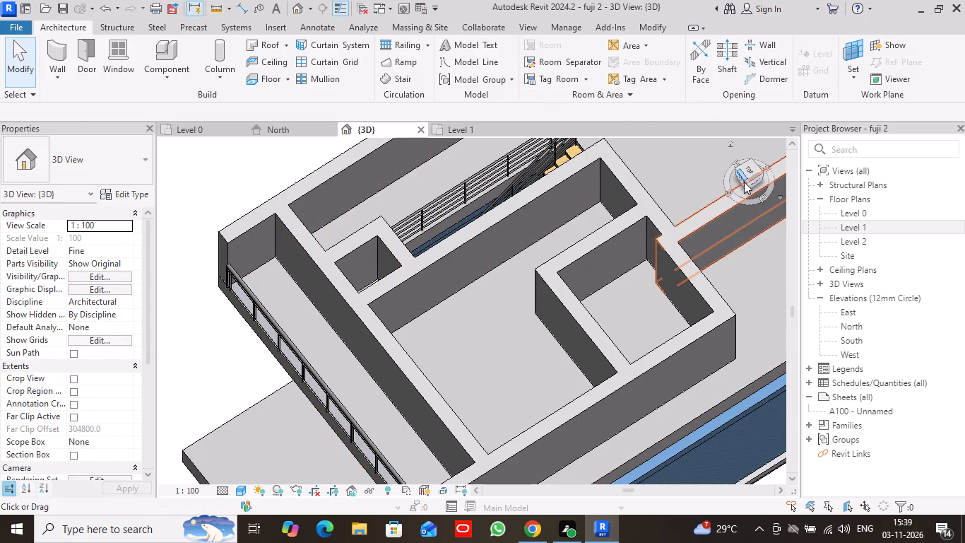
{"action": "left_click_drag", "start_coordinate": [745, 182], "coordinate": [770, 448]}
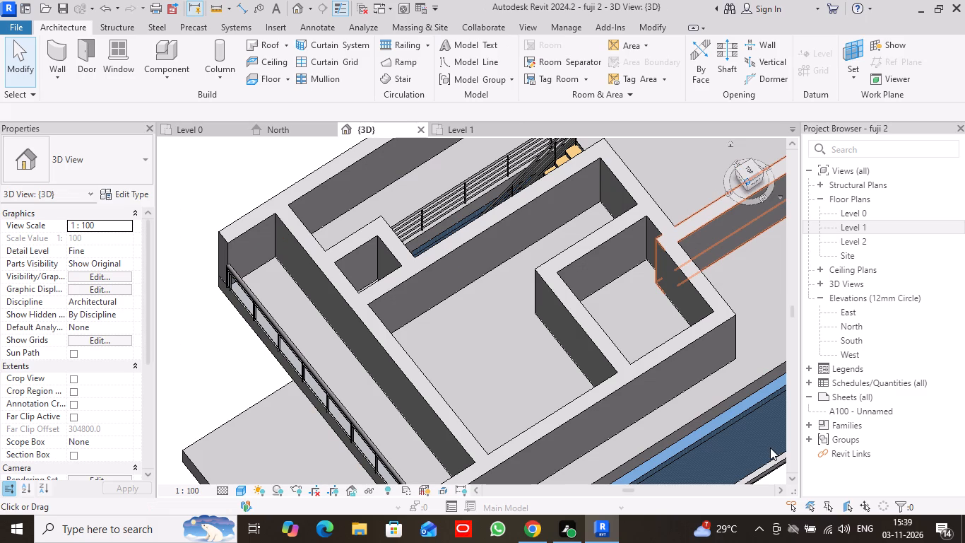
{"action": "left_click_drag", "start_coordinate": [770, 448], "coordinate": [738, 476]}
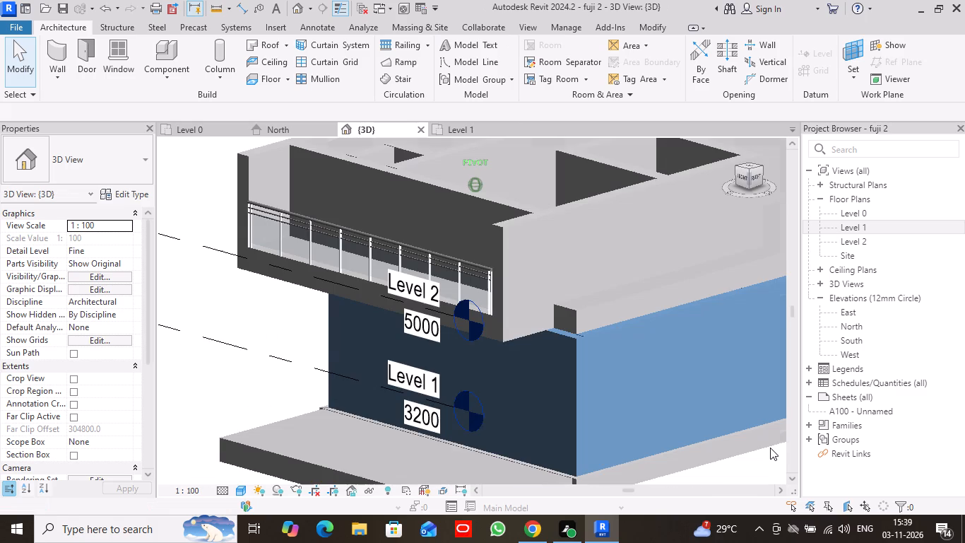
{"action": "scroll", "coordinate": [609, 269], "scroll_direction": "down", "scroll_amount": 6}
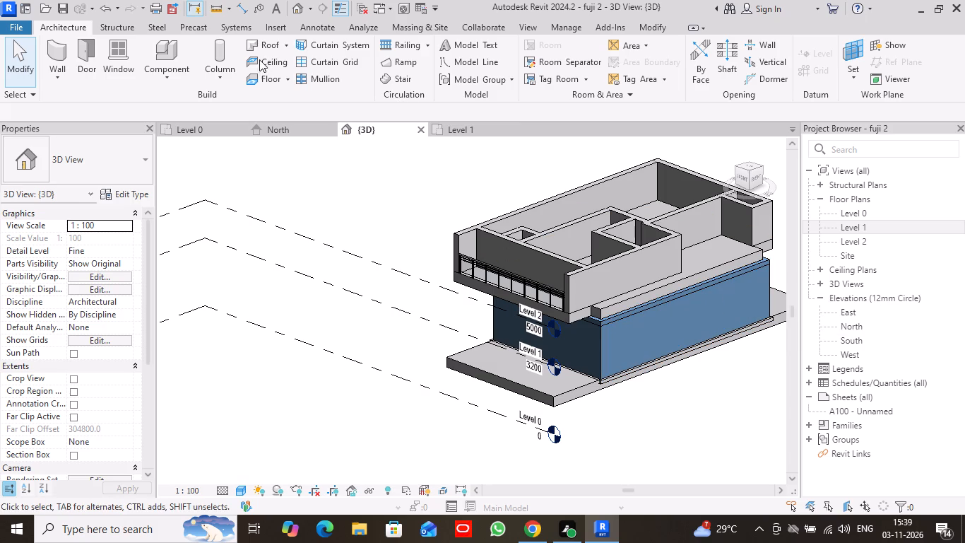
Start another Glass_Panel-Bottom_Fill railing on Level 1 and set the plan view's visual style to Shaded.
{"action": "left_click", "coordinate": [451, 132]}
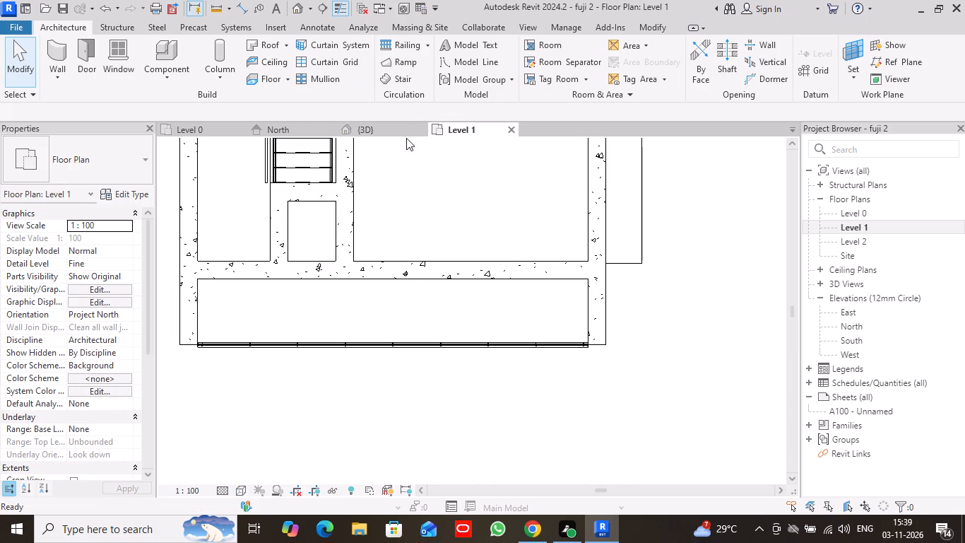
{"action": "scroll", "coordinate": [490, 259], "scroll_direction": "down", "scroll_amount": 5}
{"action": "middle_click_drag", "start_coordinate": [500, 184], "coordinate": [461, 289]}
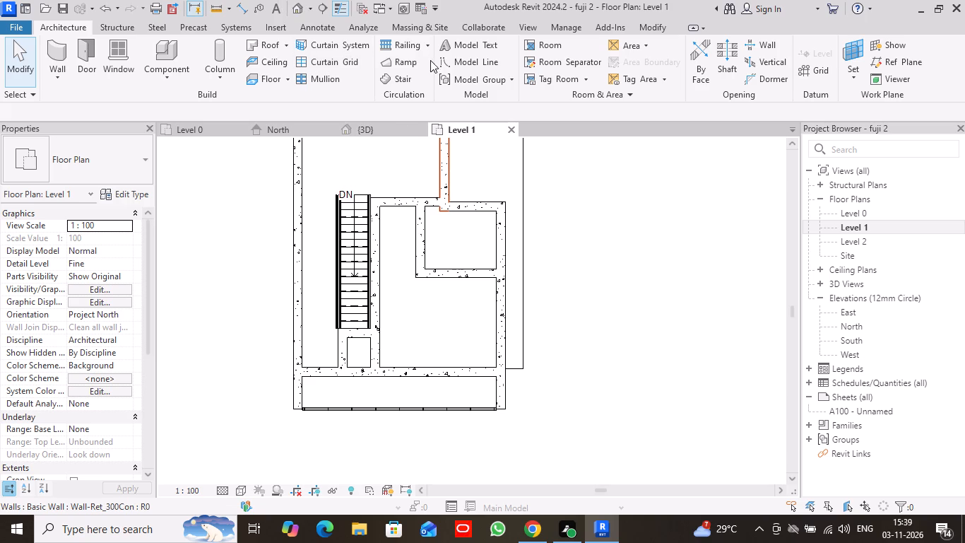
{"action": "left_click", "coordinate": [408, 43]}
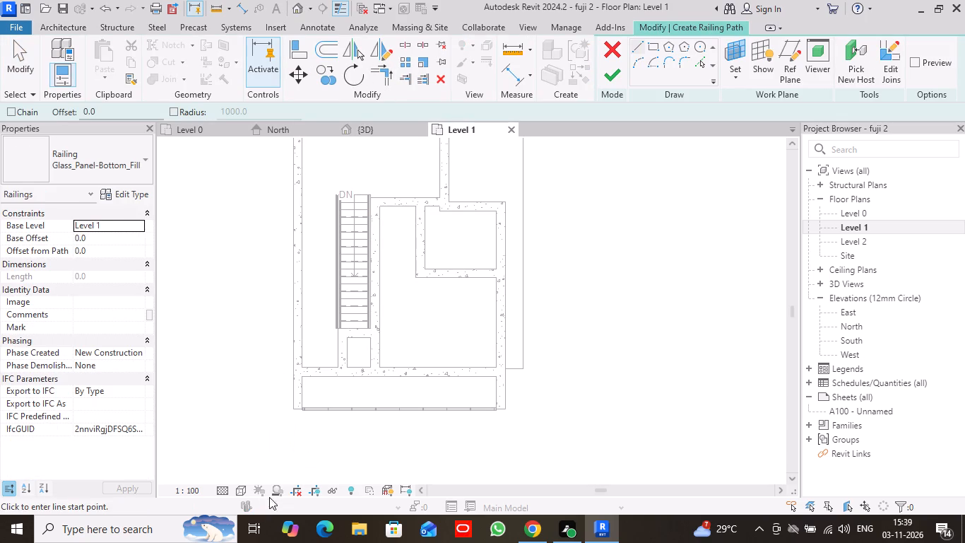
{"action": "left_click", "coordinate": [237, 491]}
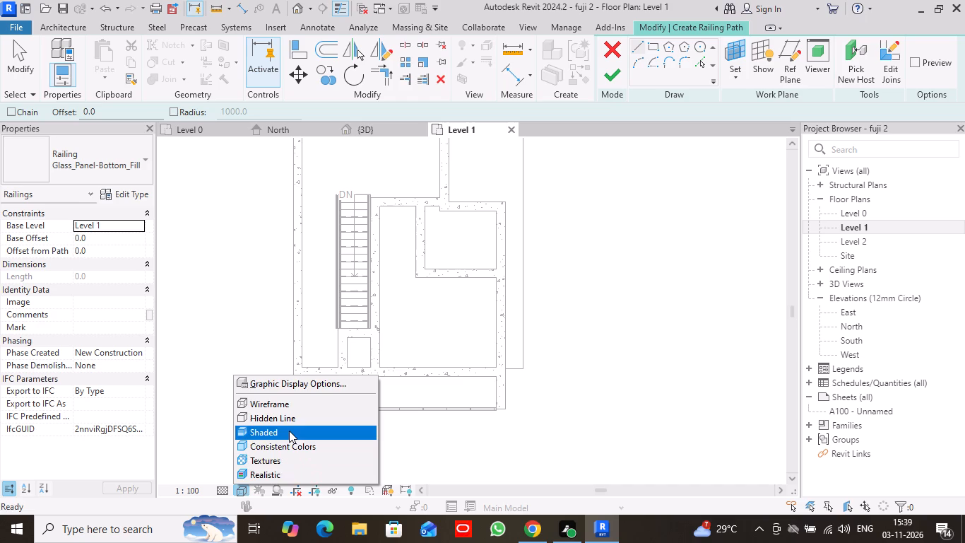
{"action": "left_click", "coordinate": [289, 431]}
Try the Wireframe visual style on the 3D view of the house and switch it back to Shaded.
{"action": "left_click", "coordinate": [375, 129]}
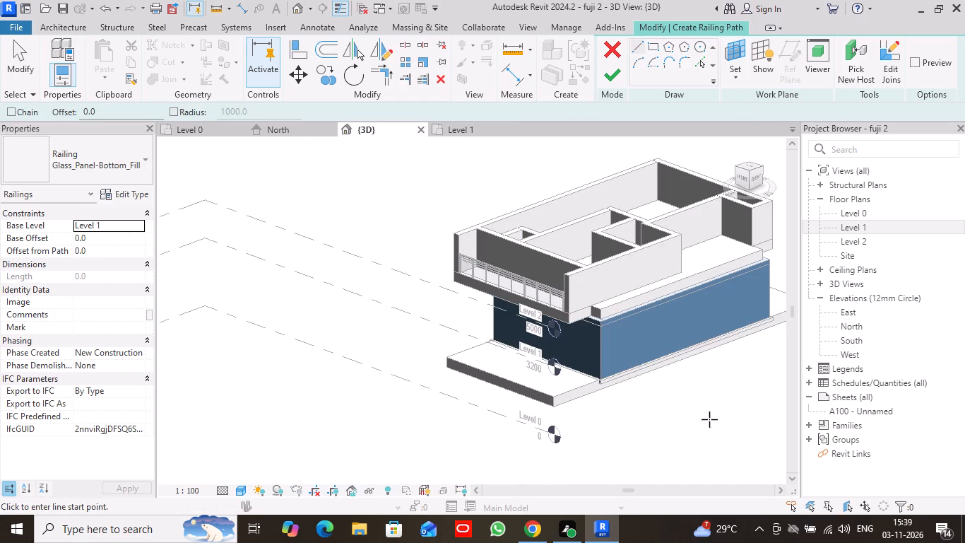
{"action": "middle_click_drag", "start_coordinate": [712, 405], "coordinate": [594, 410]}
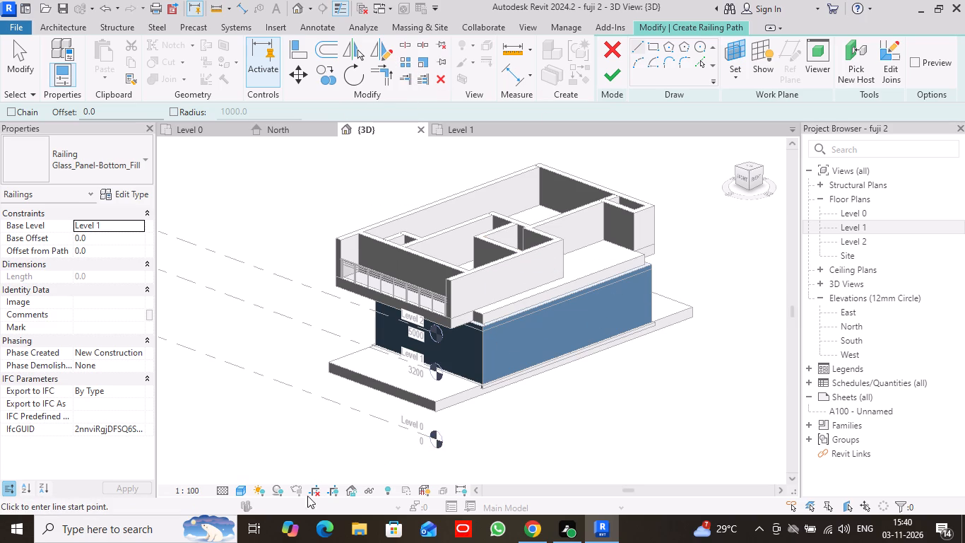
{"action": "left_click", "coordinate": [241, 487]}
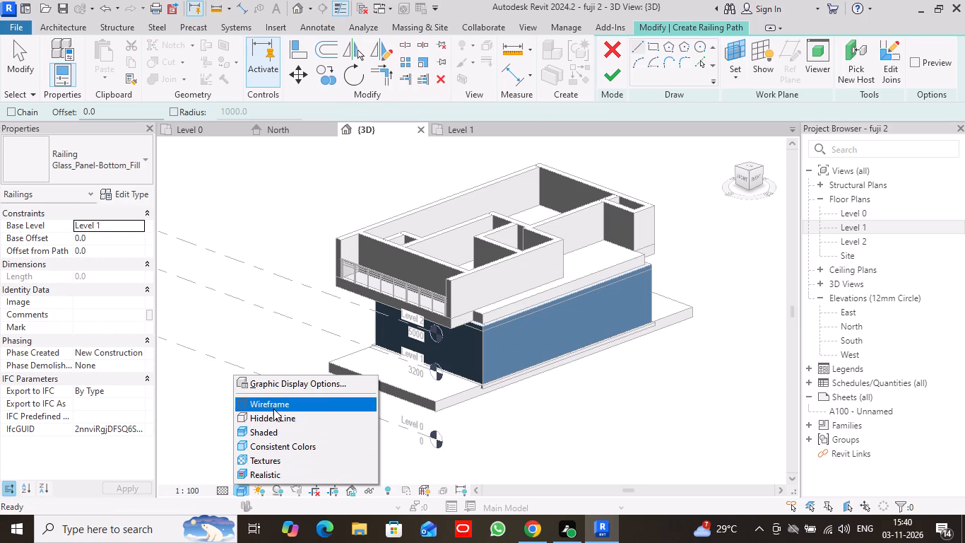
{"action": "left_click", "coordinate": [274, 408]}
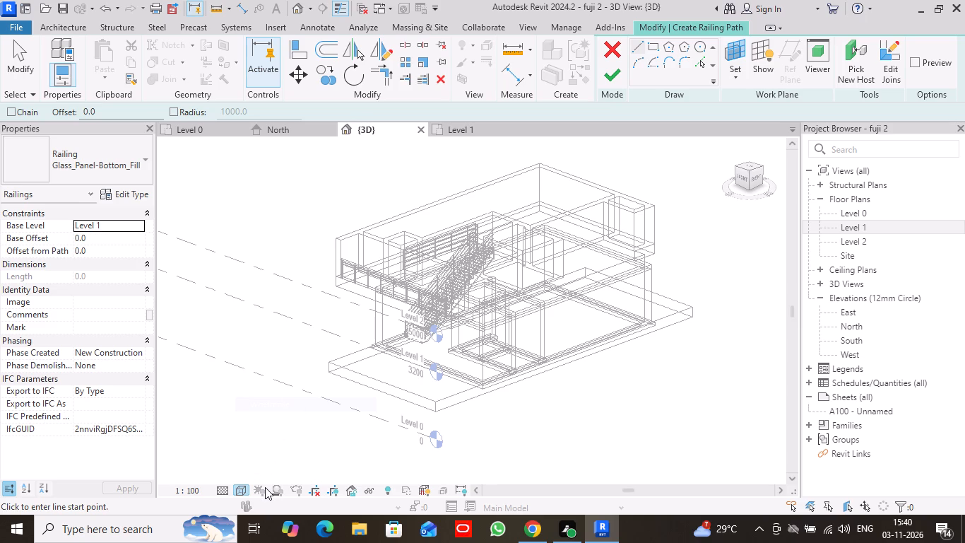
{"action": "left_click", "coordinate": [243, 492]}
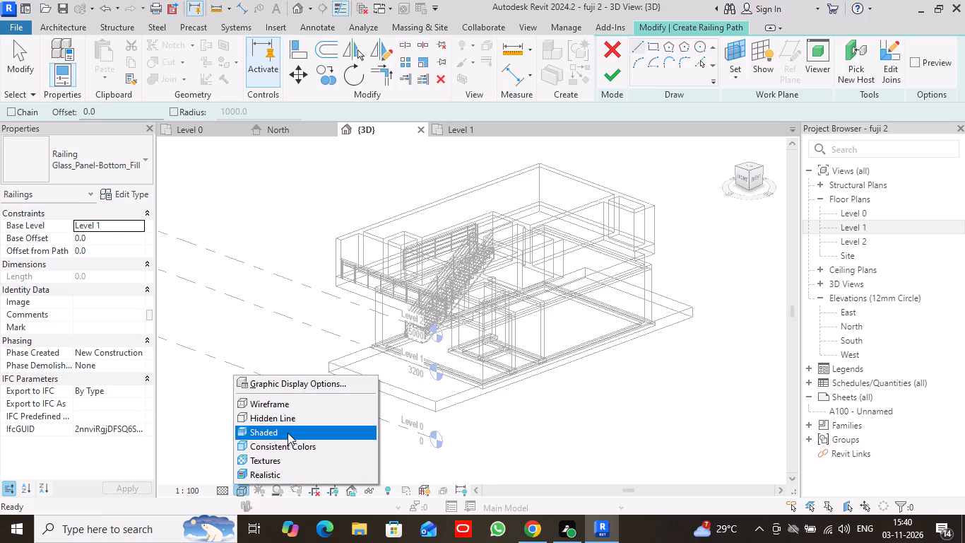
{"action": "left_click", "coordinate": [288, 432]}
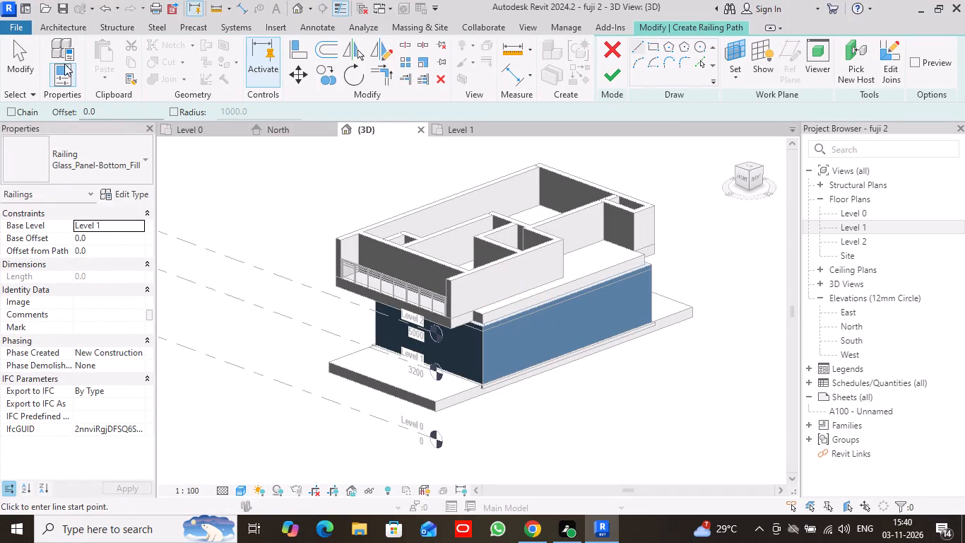
Discard the empty Glass_Panel-Bottom_Fill railing sketch and leave sketch mode.
{"action": "left_click", "coordinate": [28, 64]}
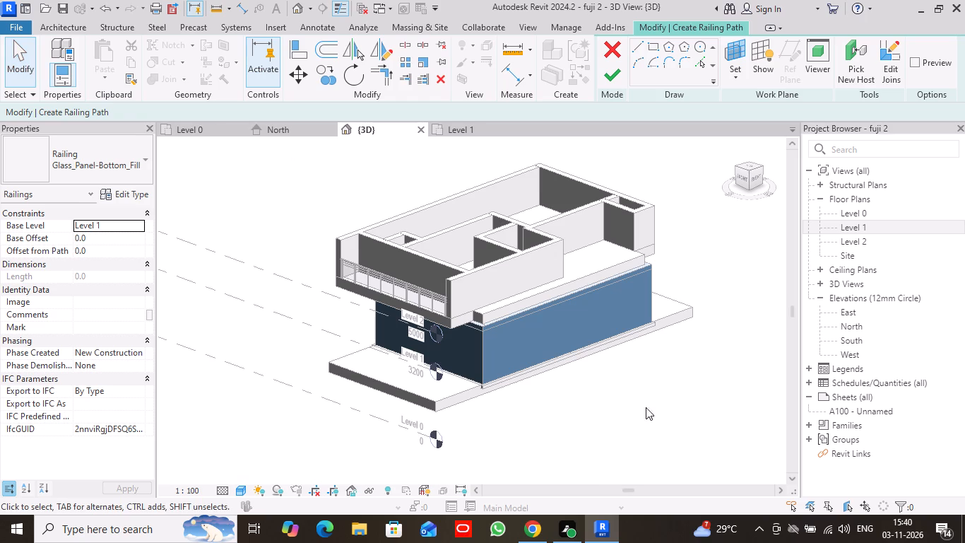
{"action": "left_click", "coordinate": [612, 72]}
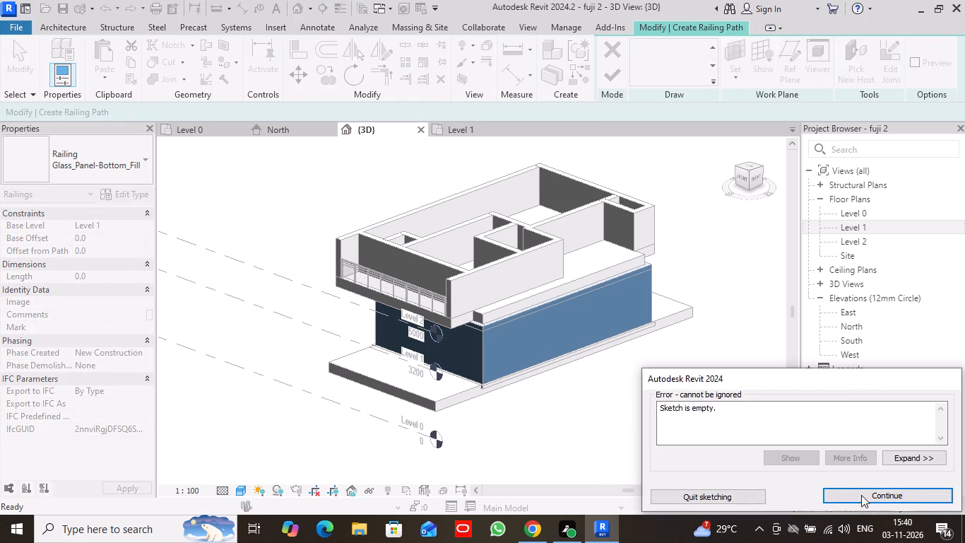
{"action": "left_click", "coordinate": [897, 495]}
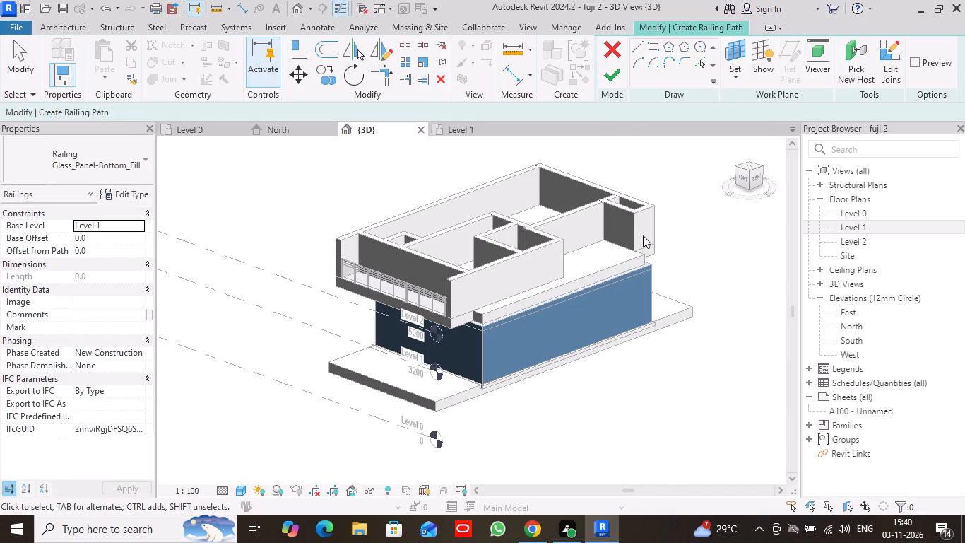
{"action": "left_click", "coordinate": [611, 49]}
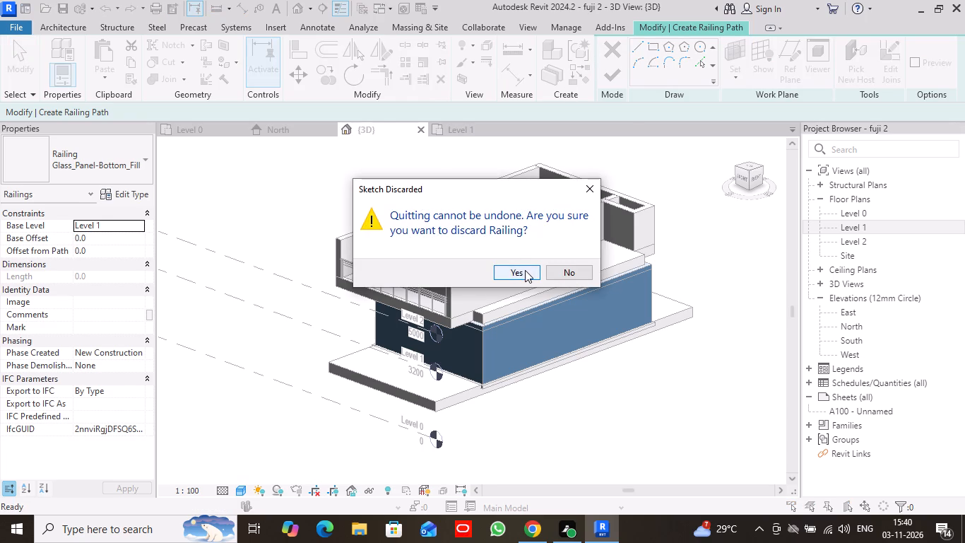
{"action": "left_click", "coordinate": [564, 273]}
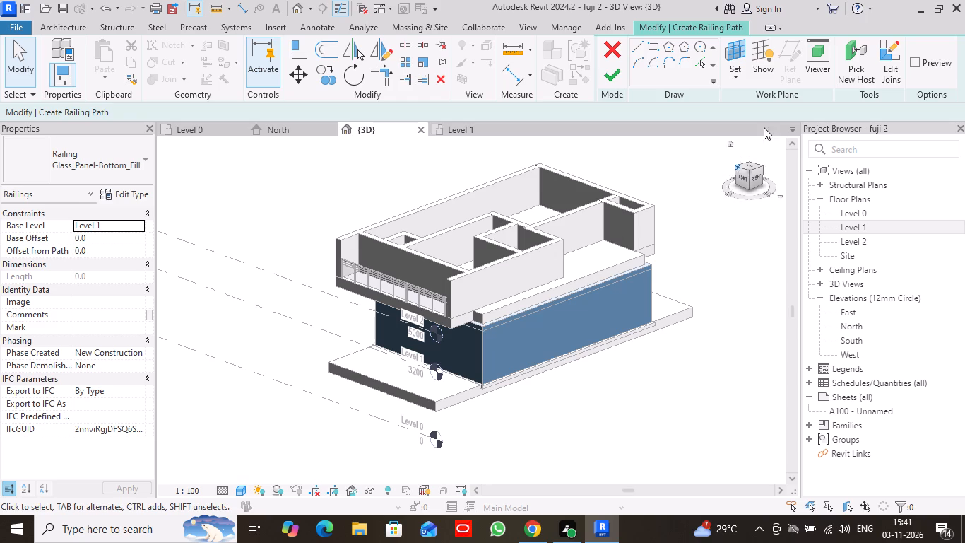
{"action": "left_click", "coordinate": [572, 296]}
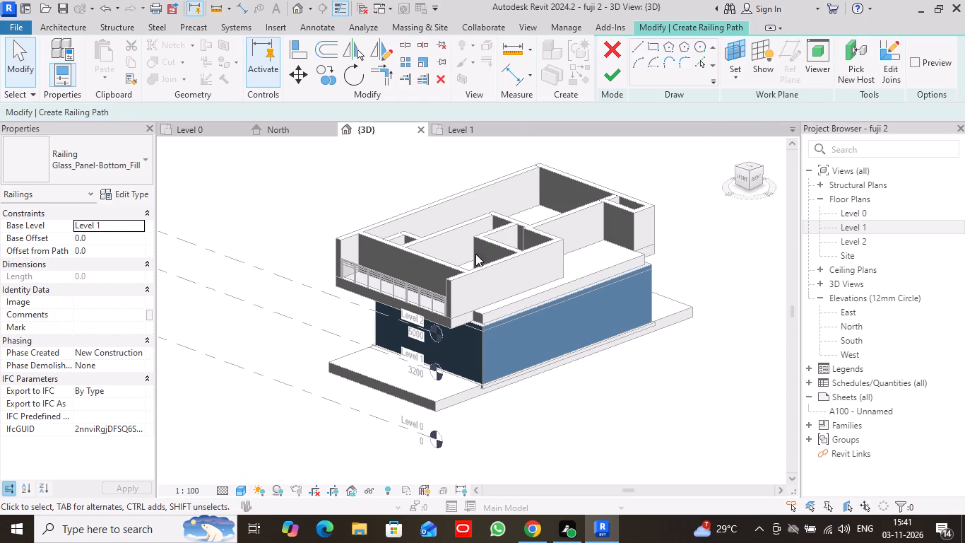
{"action": "scroll", "coordinate": [534, 271], "scroll_direction": "up", "scroll_amount": 5}
{"action": "left_click", "coordinate": [582, 327]}
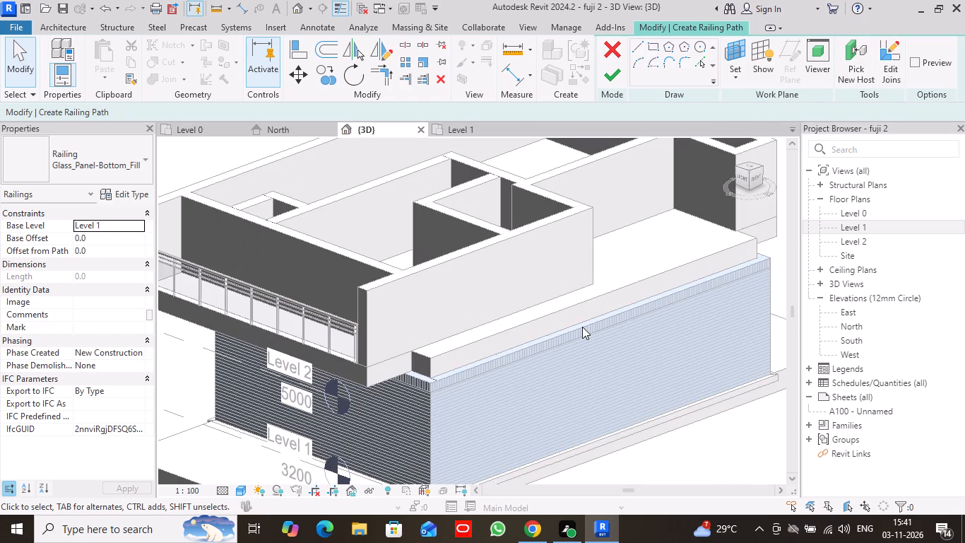
{"action": "left_click", "coordinate": [13, 55]}
{"action": "scroll", "coordinate": [588, 325], "scroll_direction": "down", "scroll_amount": 3}
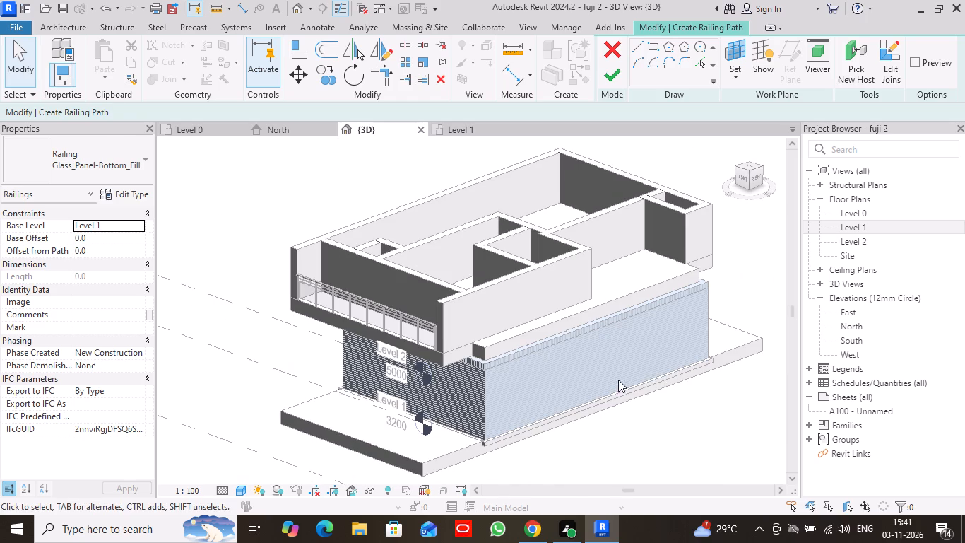
{"action": "left_click", "coordinate": [615, 49]}
{"action": "left_click", "coordinate": [521, 267]}
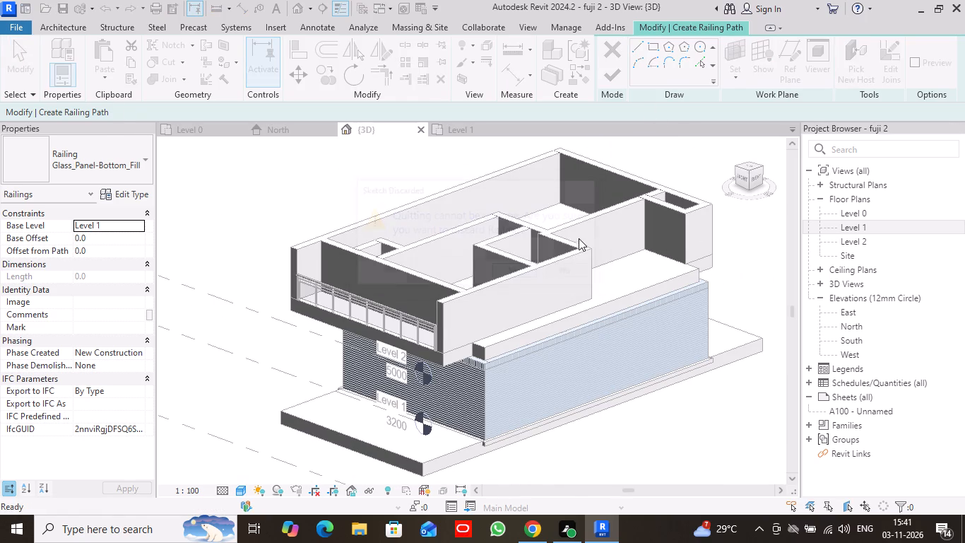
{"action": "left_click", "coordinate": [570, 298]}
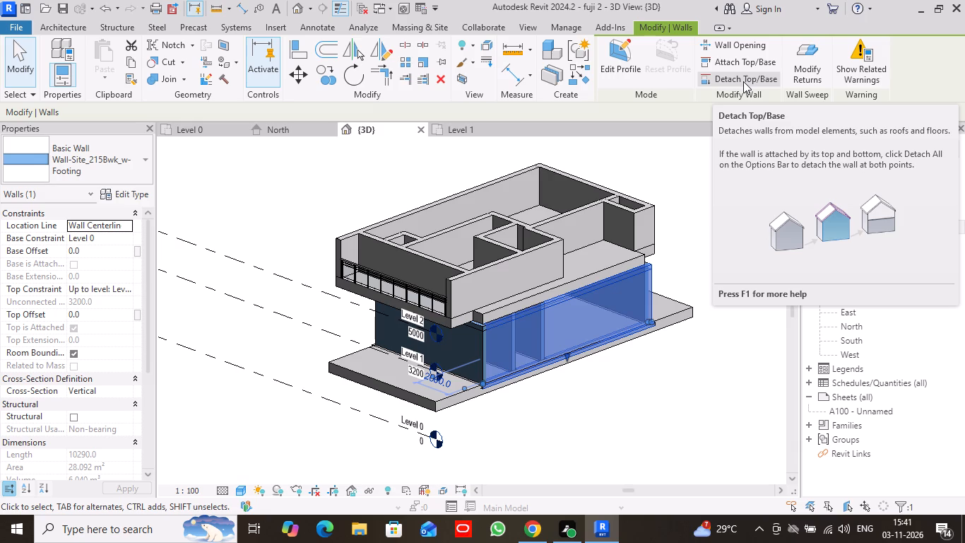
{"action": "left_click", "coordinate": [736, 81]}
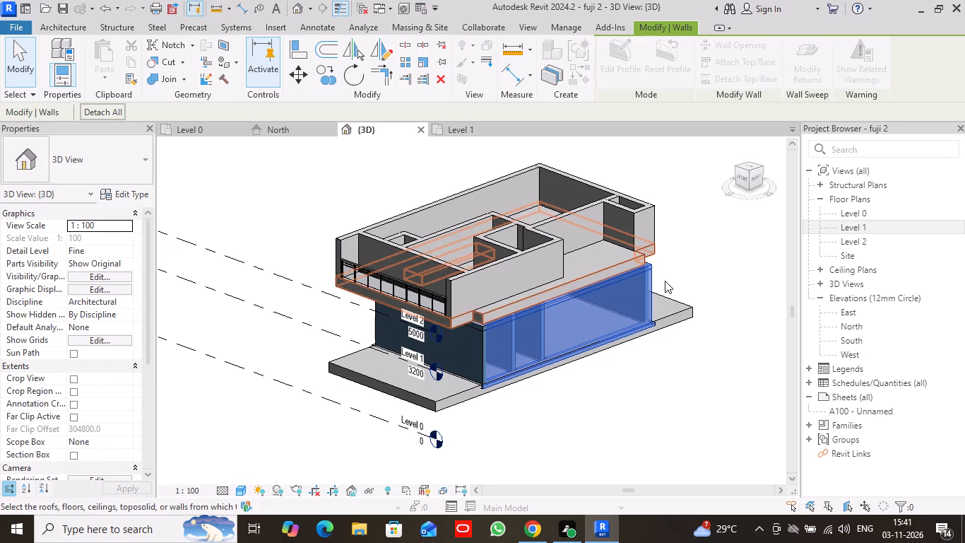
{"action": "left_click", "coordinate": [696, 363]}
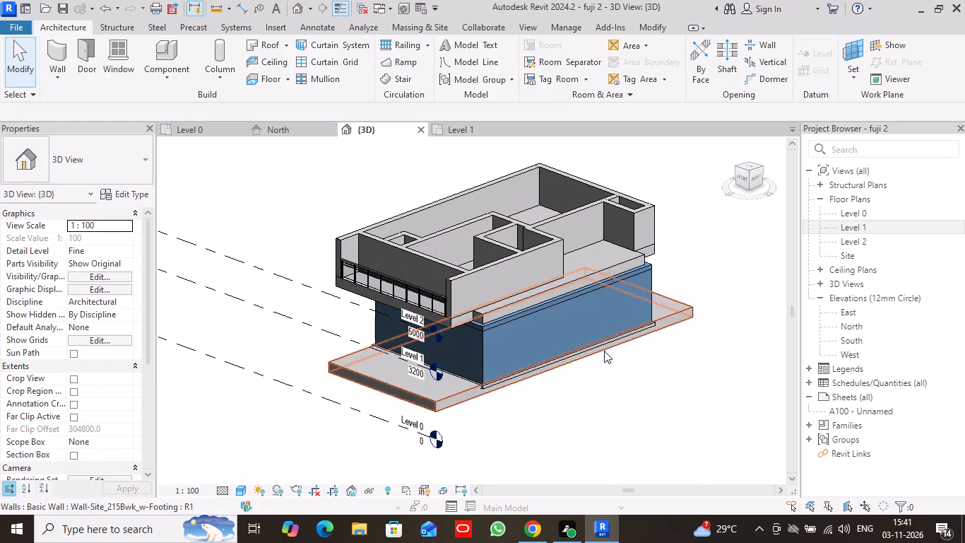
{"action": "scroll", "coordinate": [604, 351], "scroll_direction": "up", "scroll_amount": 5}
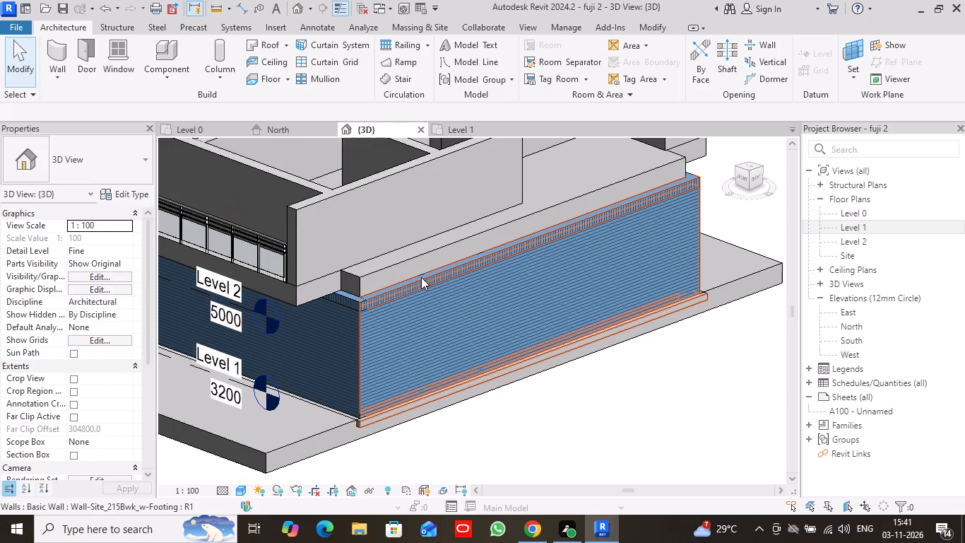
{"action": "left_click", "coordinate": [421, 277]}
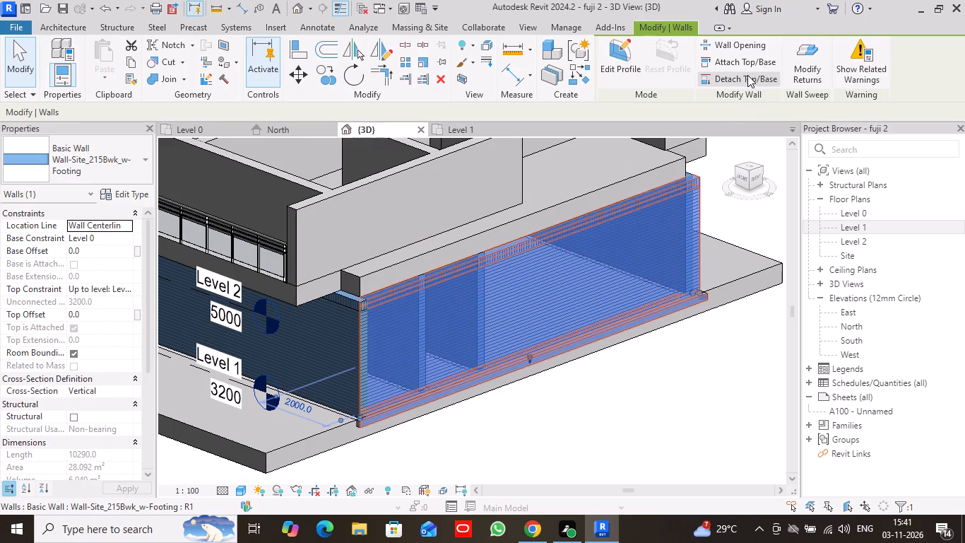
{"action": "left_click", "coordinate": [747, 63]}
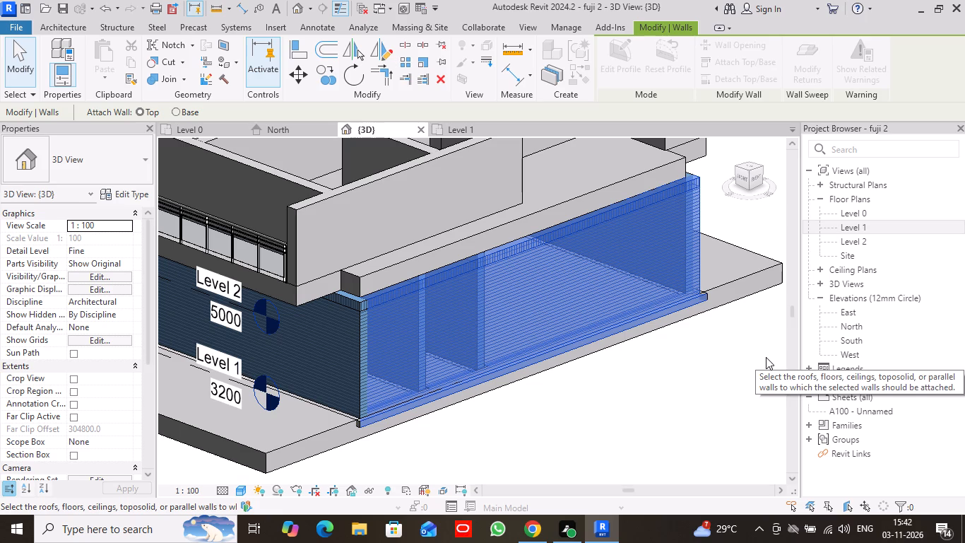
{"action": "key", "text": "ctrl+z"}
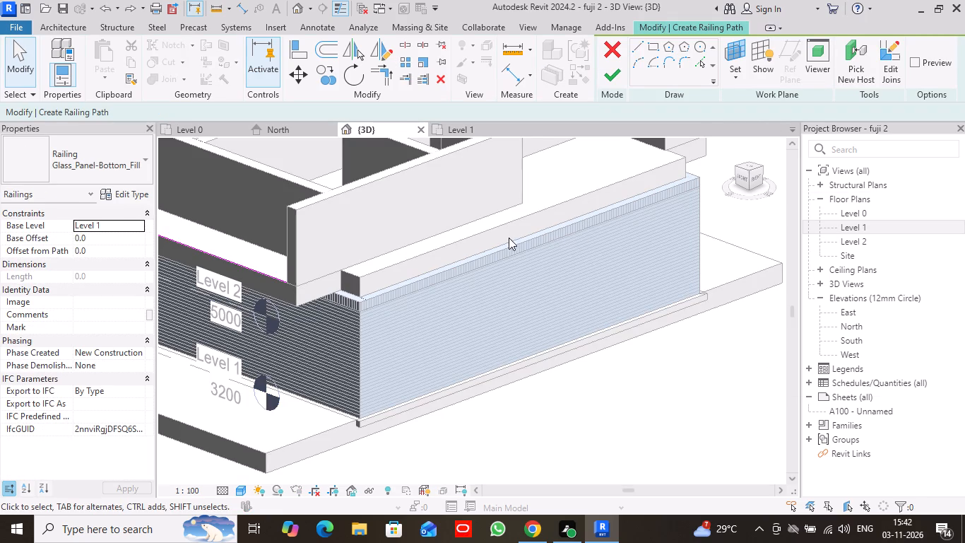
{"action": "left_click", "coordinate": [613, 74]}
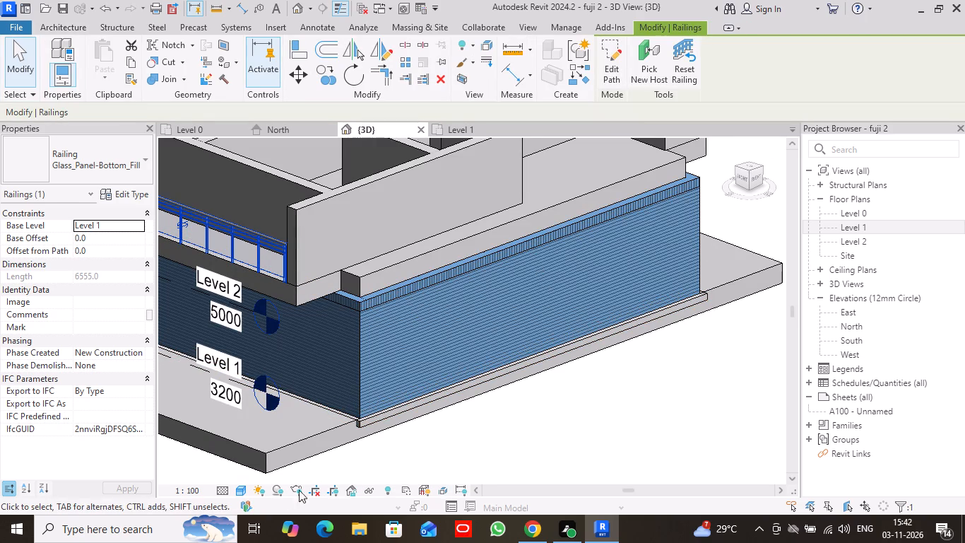
Detach the top of the ground-floor east wall (Wall-Site_215Bwk_w-Footing) from the Level 1 floor slab.
{"action": "left_click", "coordinate": [405, 390]}
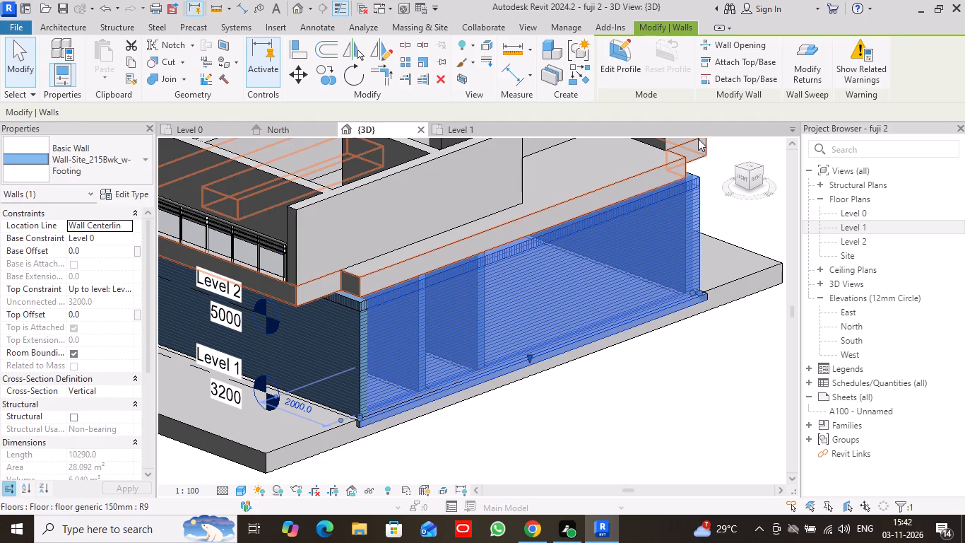
{"action": "left_click", "coordinate": [748, 74]}
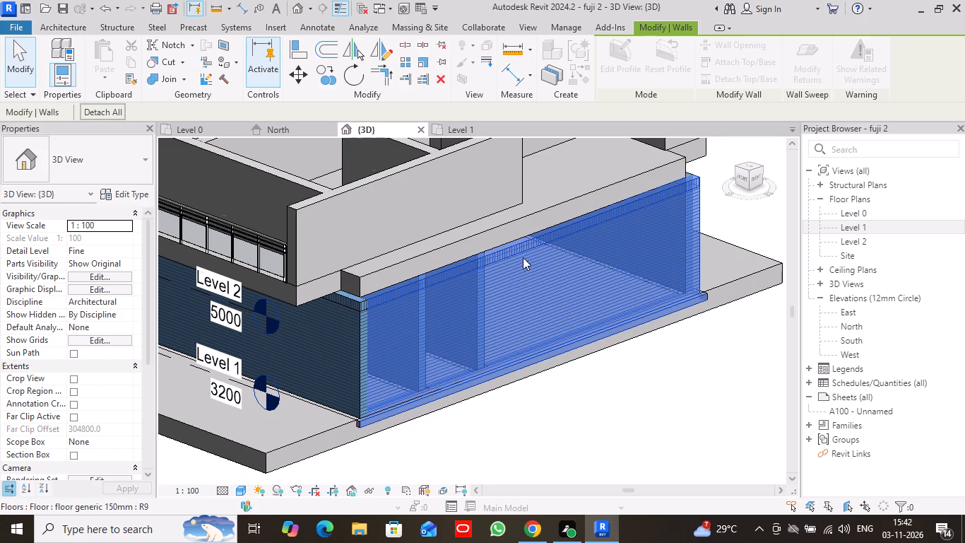
{"action": "left_click", "coordinate": [523, 215]}
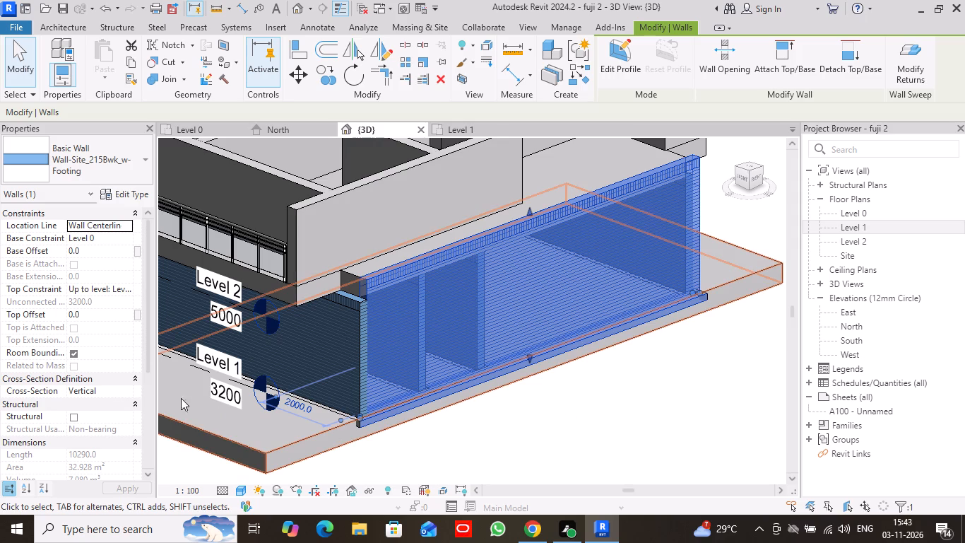
Set the east wall's top offset to 900 mm.
{"action": "left_click", "coordinate": [85, 311]}
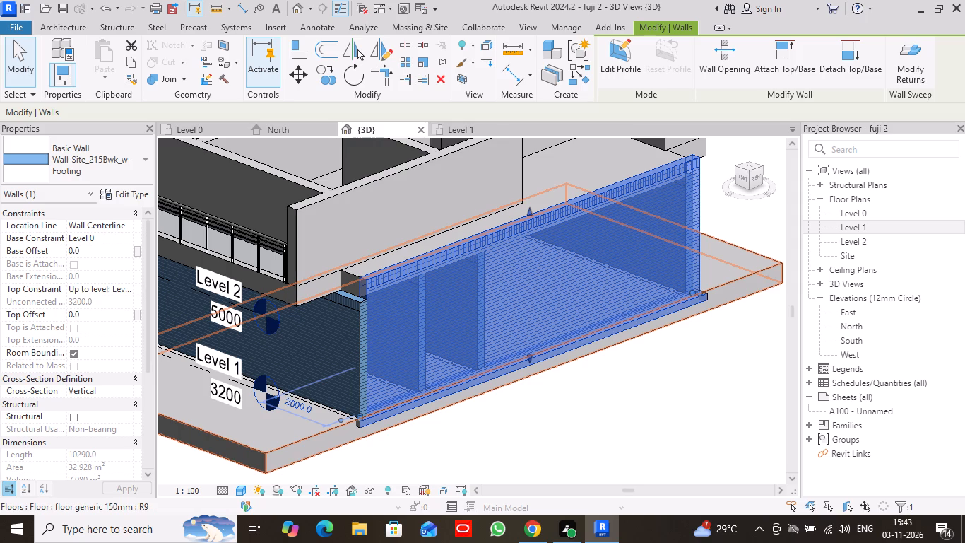
{"action": "left_click_drag", "start_coordinate": [85, 311], "coordinate": [67, 314]}
{"action": "type", "text": "900"}
{"action": "left_click", "coordinate": [124, 486]}
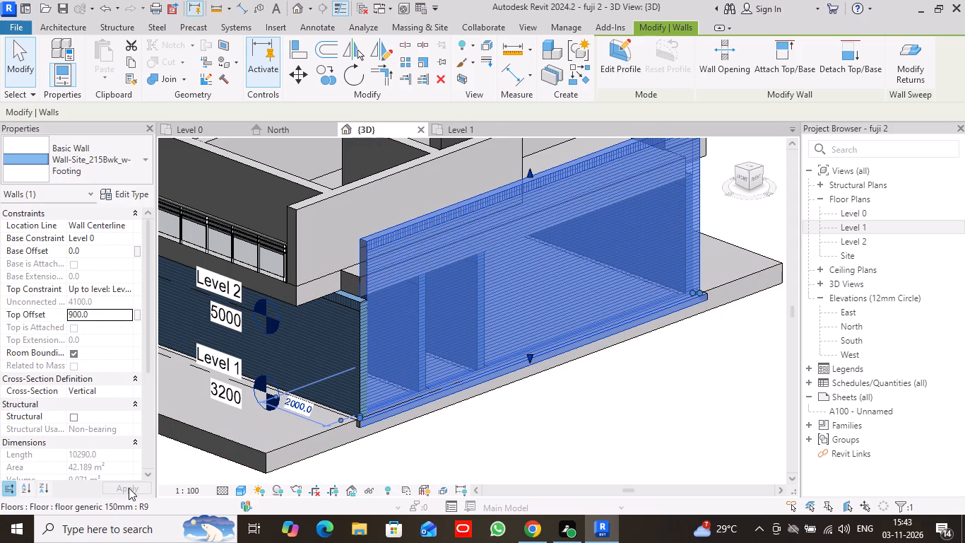
{"action": "middle_click_drag", "start_coordinate": [649, 392], "coordinate": [421, 419]}
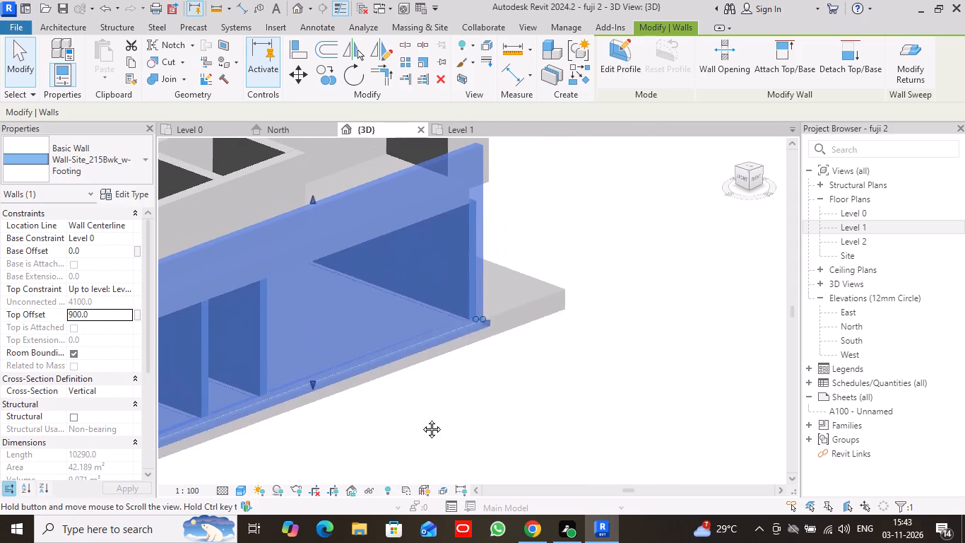
{"action": "middle_click_drag", "start_coordinate": [421, 419], "coordinate": [568, 443]}
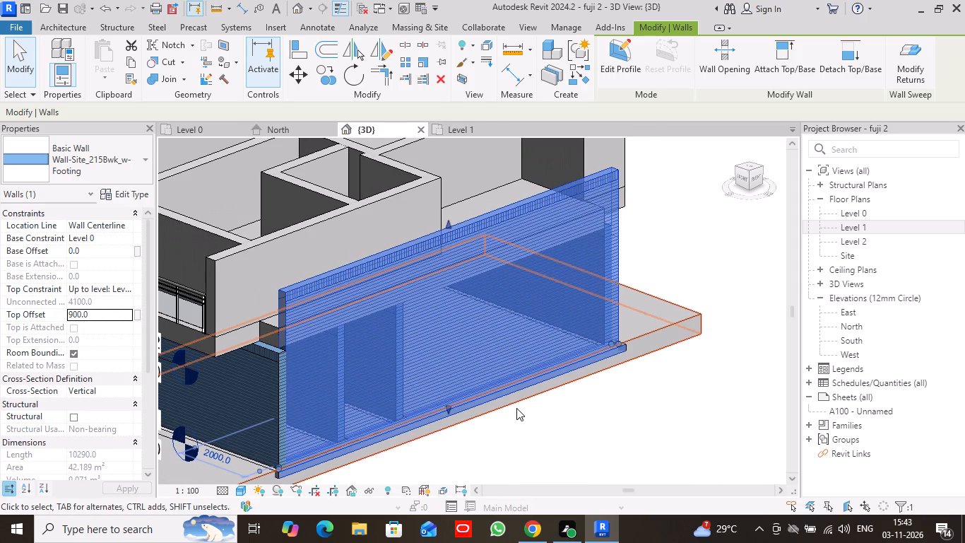
{"action": "left_click", "coordinate": [563, 439]}
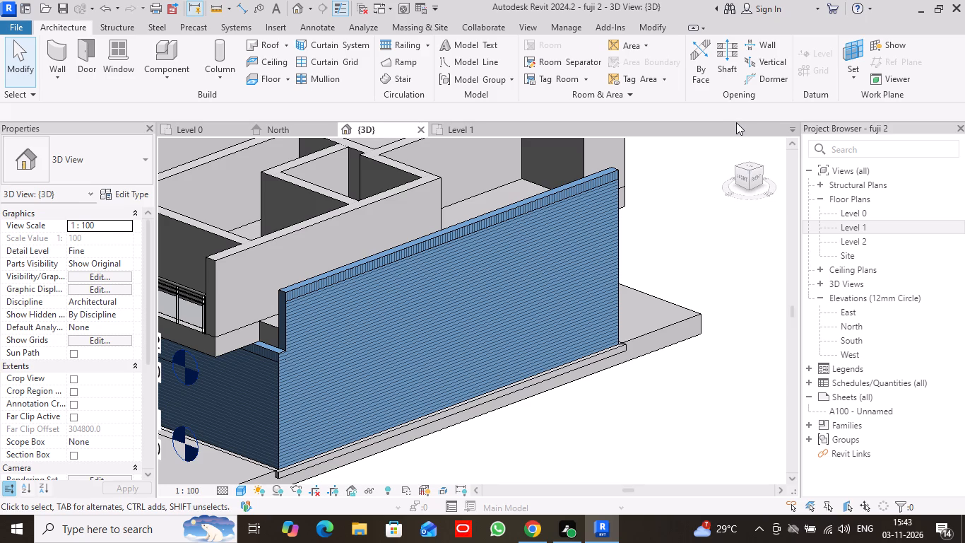
Examine the whole house from above in the 3D view, using the Wireframe visual style and leaving the project unsaved.
{"action": "scroll", "coordinate": [726, 252], "scroll_direction": "down", "scroll_amount": 4}
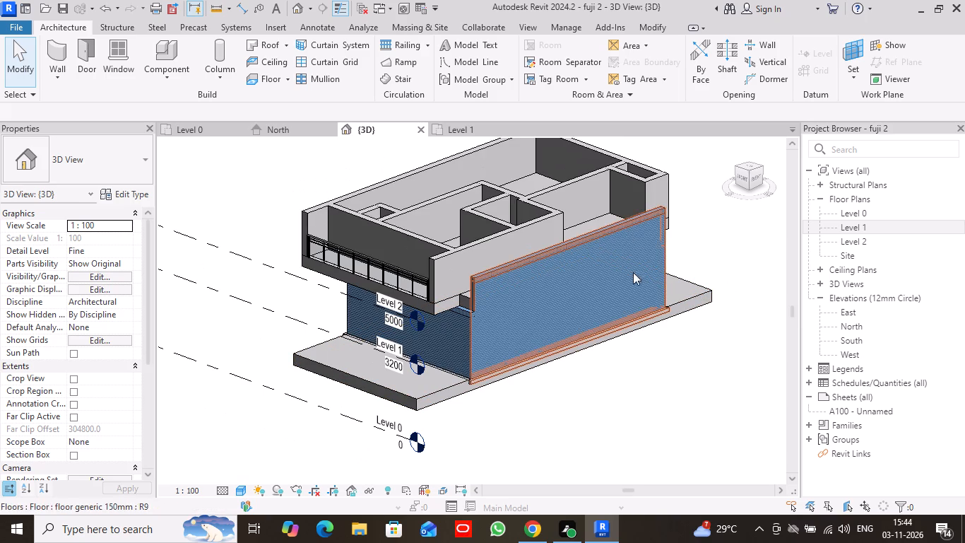
{"action": "left_click", "coordinate": [748, 164]}
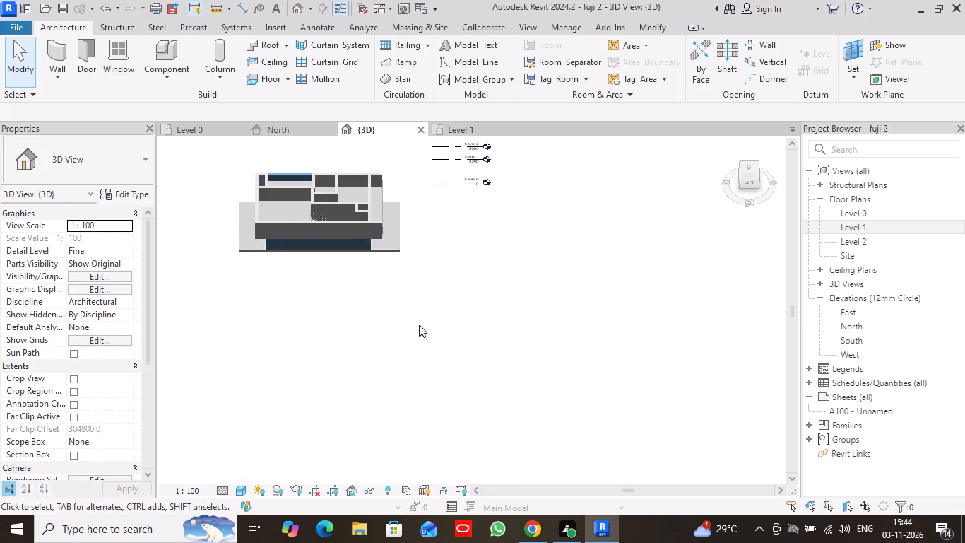
{"action": "left_click", "coordinate": [752, 165]}
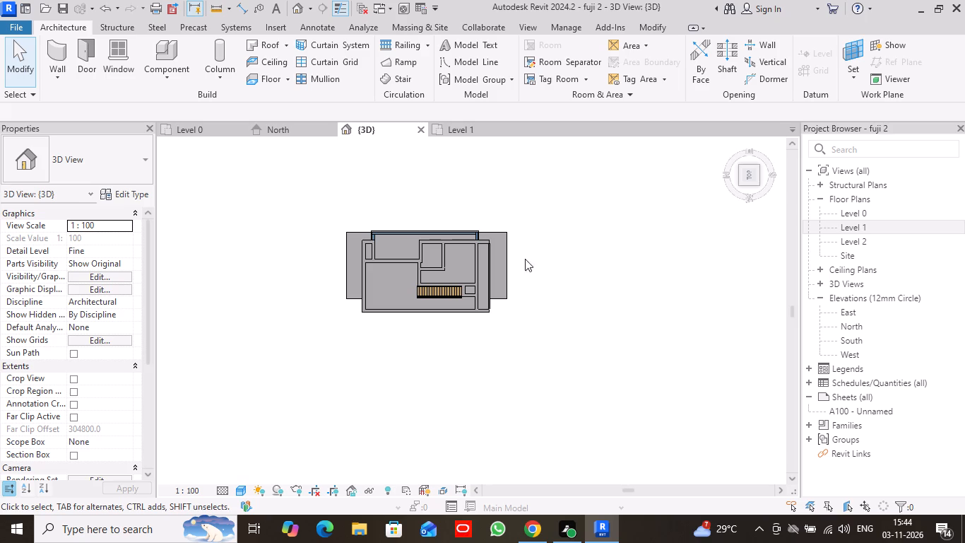
{"action": "left_click_drag", "start_coordinate": [757, 185], "coordinate": [658, 187]}
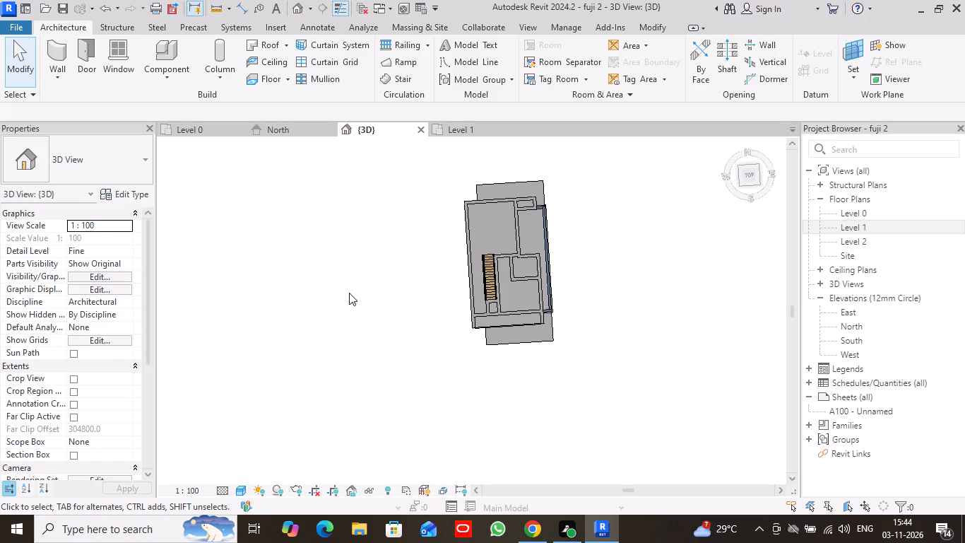
{"action": "left_click", "coordinate": [243, 490]}
{"action": "left_click", "coordinate": [283, 406]}
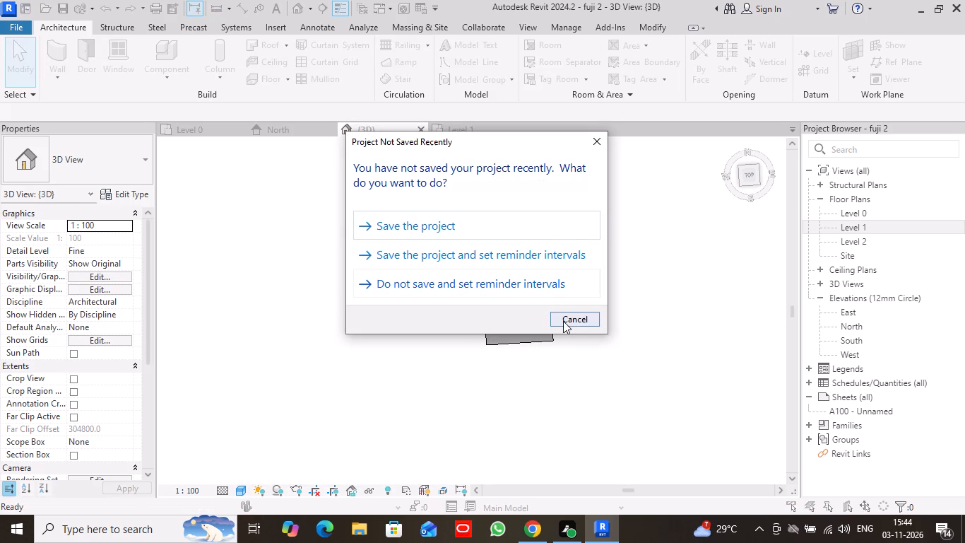
{"action": "left_click", "coordinate": [563, 321]}
{"action": "scroll", "coordinate": [503, 318], "scroll_direction": "up", "scroll_amount": 4}
{"action": "middle_click_drag", "start_coordinate": [652, 272], "coordinate": [646, 281]}
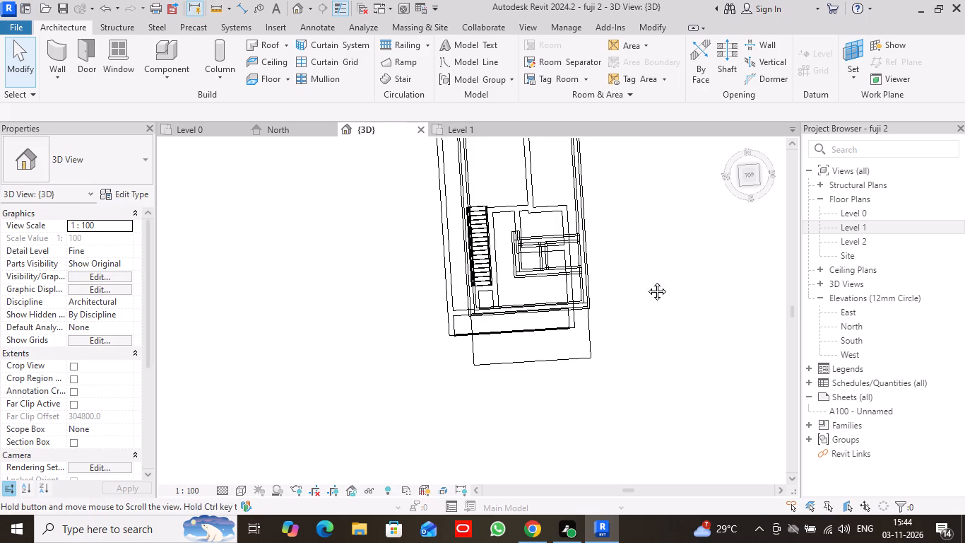
{"action": "middle_click_drag", "start_coordinate": [646, 281], "coordinate": [559, 351]}
{"action": "middle_click_drag", "start_coordinate": [509, 240], "coordinate": [562, 231]}
Switch the 3D view to the Hidden Line visual style and orient it squarely to the top view.
{"action": "left_click", "coordinate": [237, 487]}
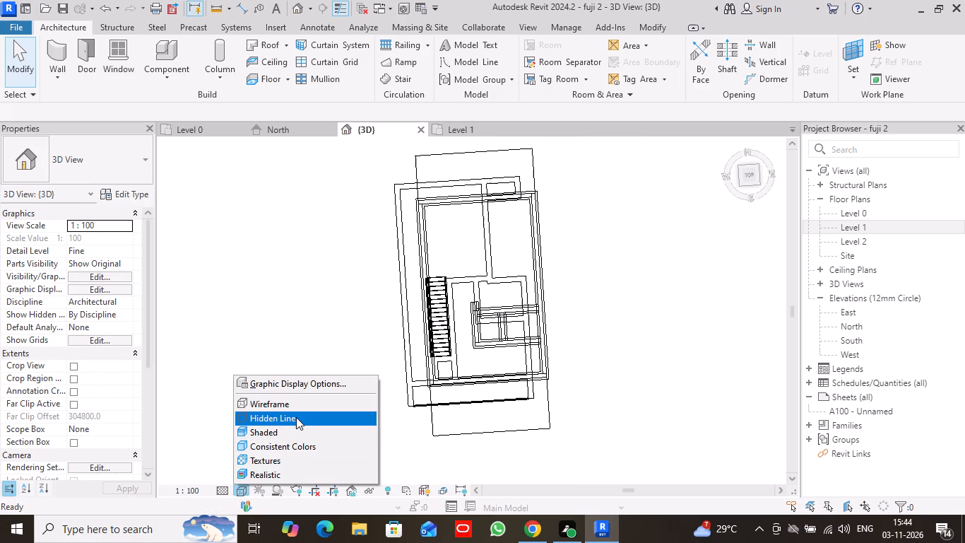
{"action": "left_click", "coordinate": [296, 417]}
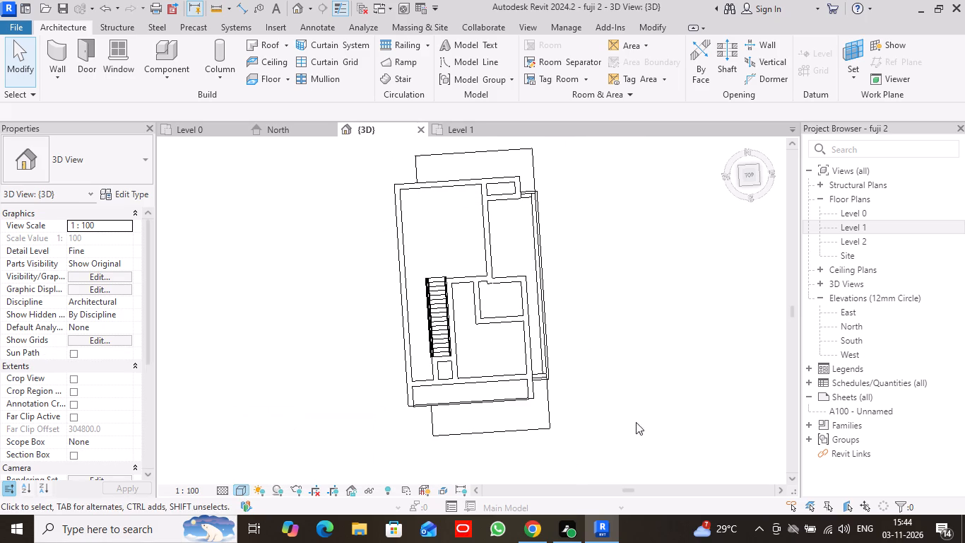
{"action": "left_click", "coordinate": [752, 176]}
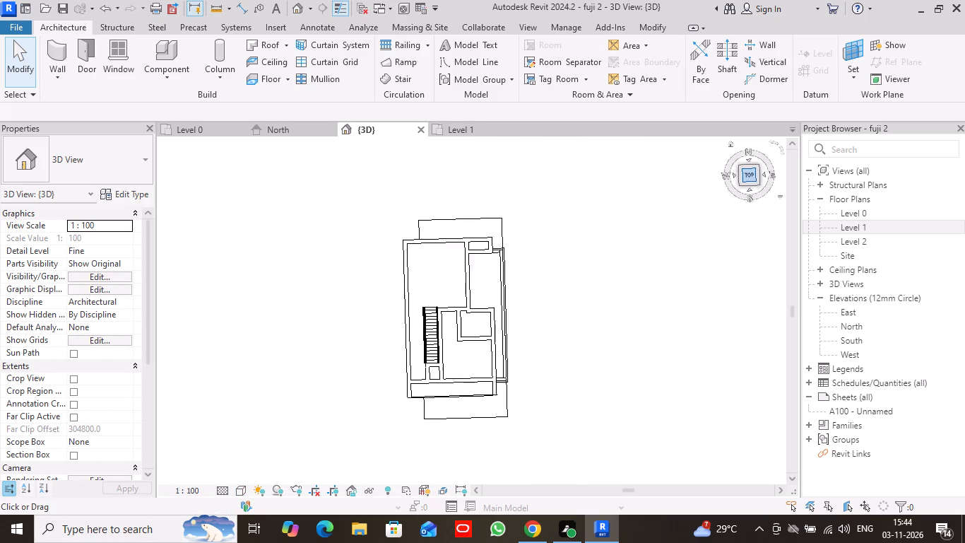
{"action": "scroll", "coordinate": [528, 315], "scroll_direction": "up", "scroll_amount": 4}
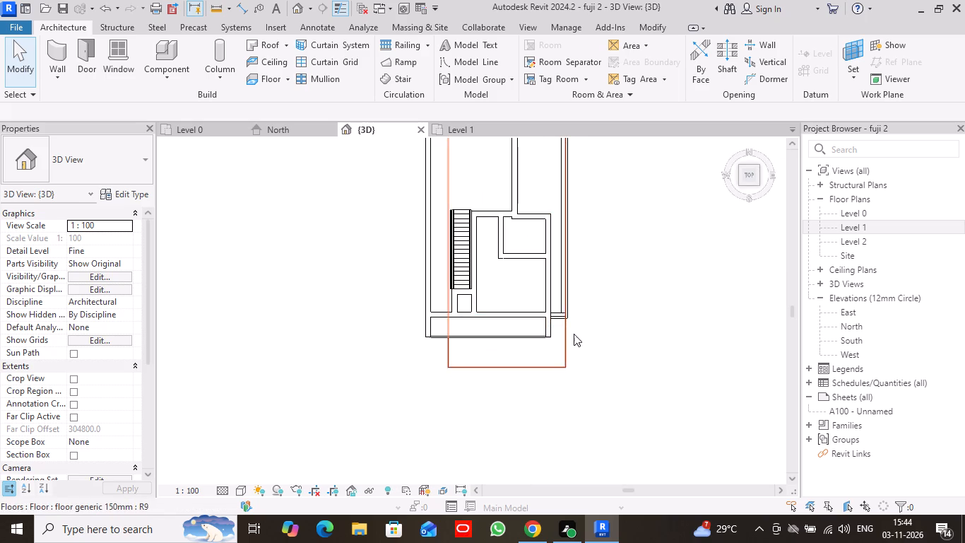
{"action": "scroll", "coordinate": [577, 332], "scroll_direction": "up", "scroll_amount": 3}
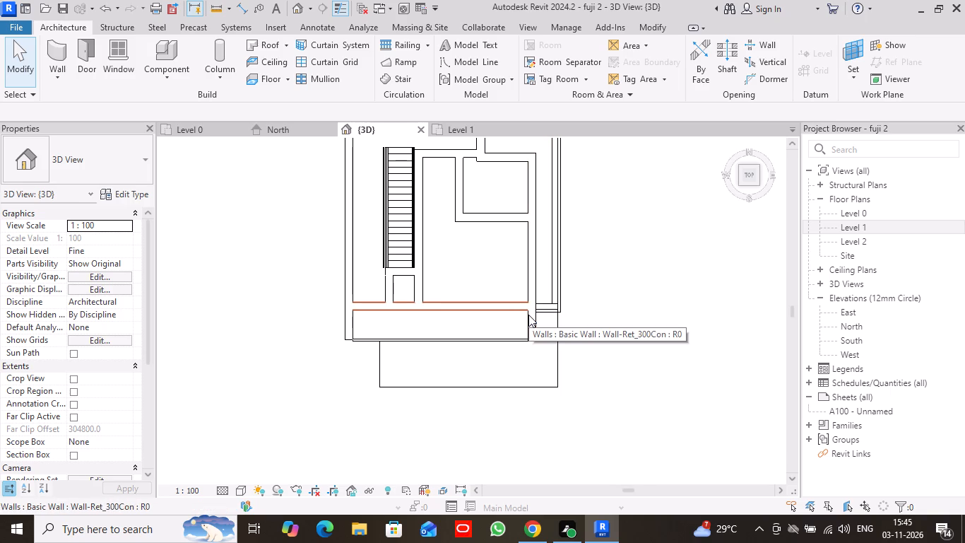
Open the Level 0 floor plan and inspect the properties of the south exterior wall.
{"action": "left_click", "coordinate": [219, 132]}
{"action": "scroll", "coordinate": [547, 390], "scroll_direction": "up", "scroll_amount": 3}
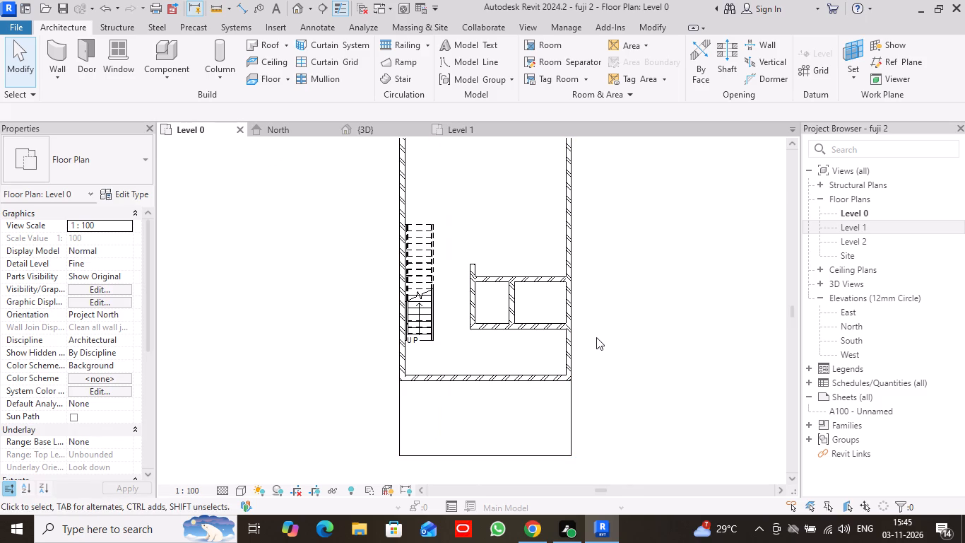
{"action": "left_click", "coordinate": [489, 376]}
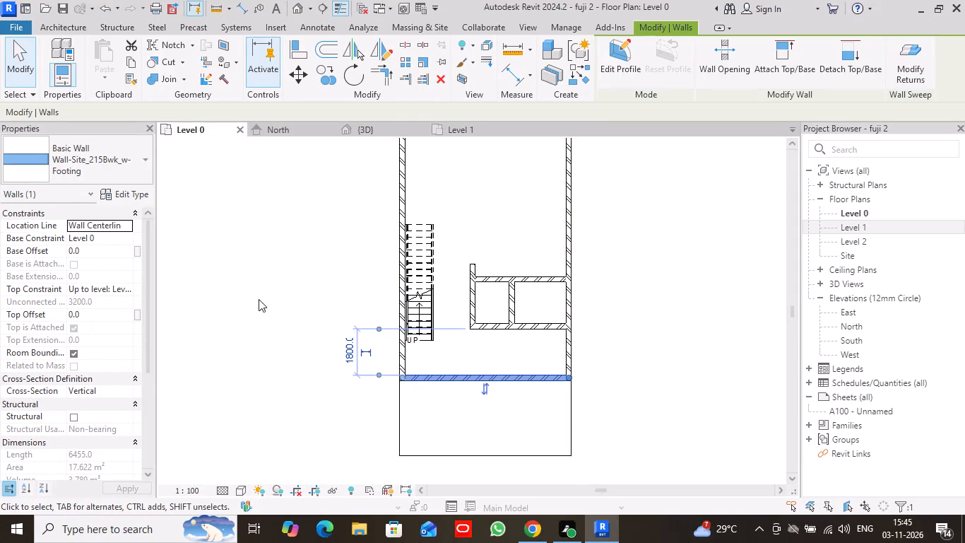
{"action": "left_click", "coordinate": [256, 317]}
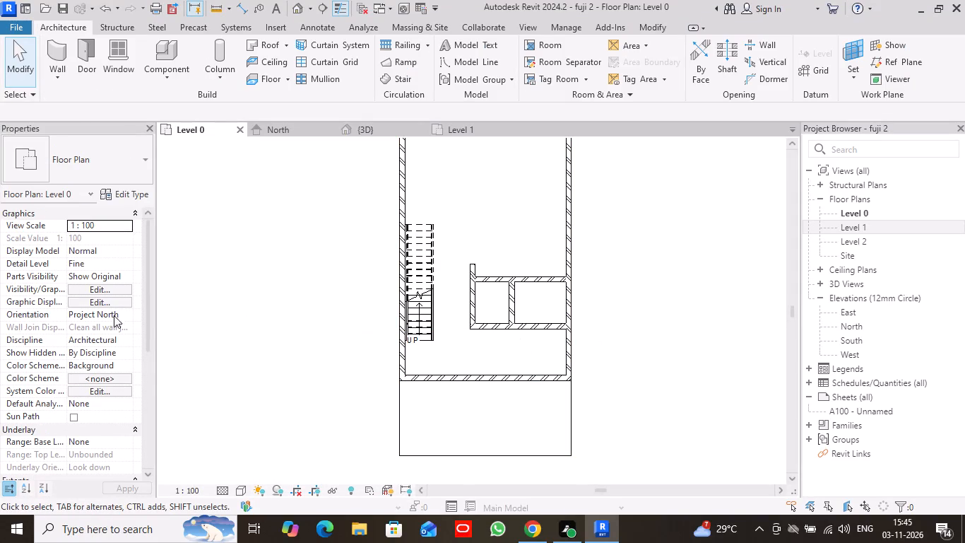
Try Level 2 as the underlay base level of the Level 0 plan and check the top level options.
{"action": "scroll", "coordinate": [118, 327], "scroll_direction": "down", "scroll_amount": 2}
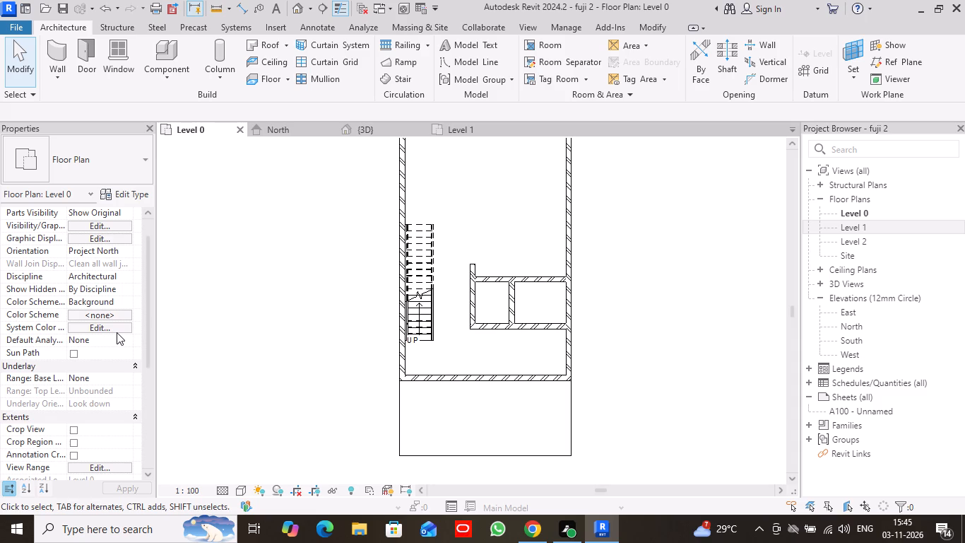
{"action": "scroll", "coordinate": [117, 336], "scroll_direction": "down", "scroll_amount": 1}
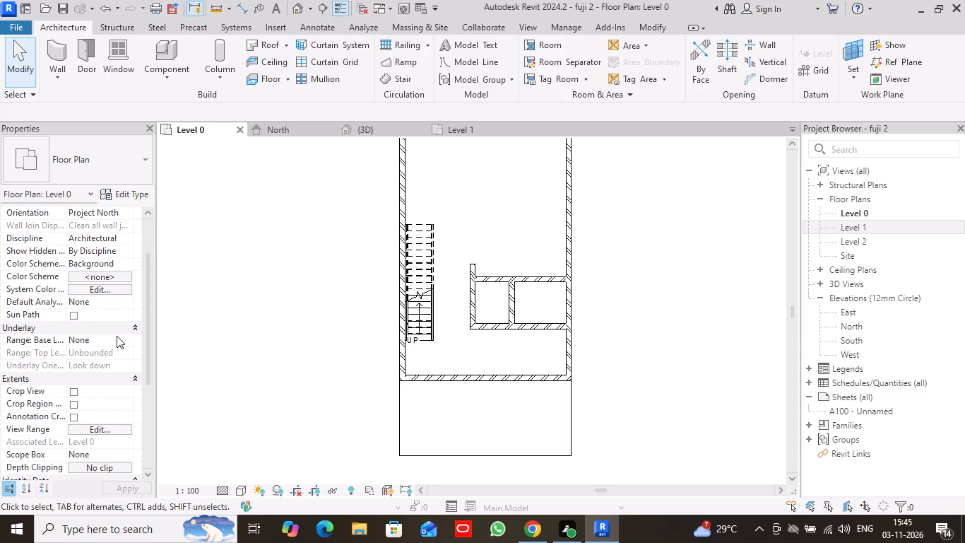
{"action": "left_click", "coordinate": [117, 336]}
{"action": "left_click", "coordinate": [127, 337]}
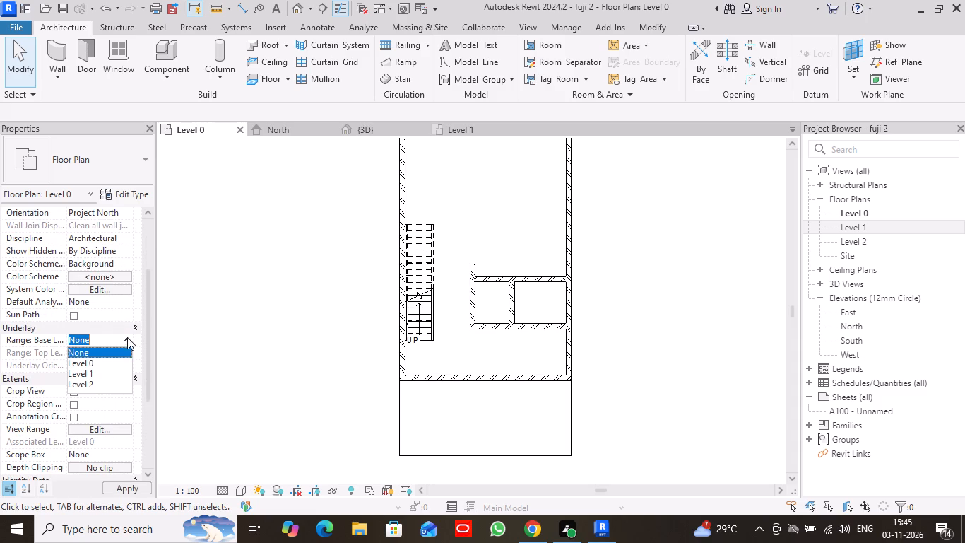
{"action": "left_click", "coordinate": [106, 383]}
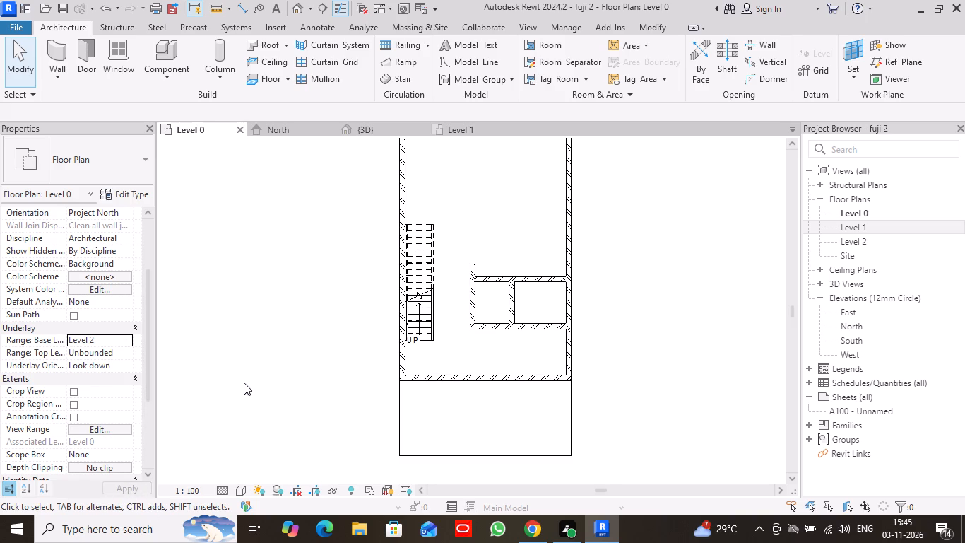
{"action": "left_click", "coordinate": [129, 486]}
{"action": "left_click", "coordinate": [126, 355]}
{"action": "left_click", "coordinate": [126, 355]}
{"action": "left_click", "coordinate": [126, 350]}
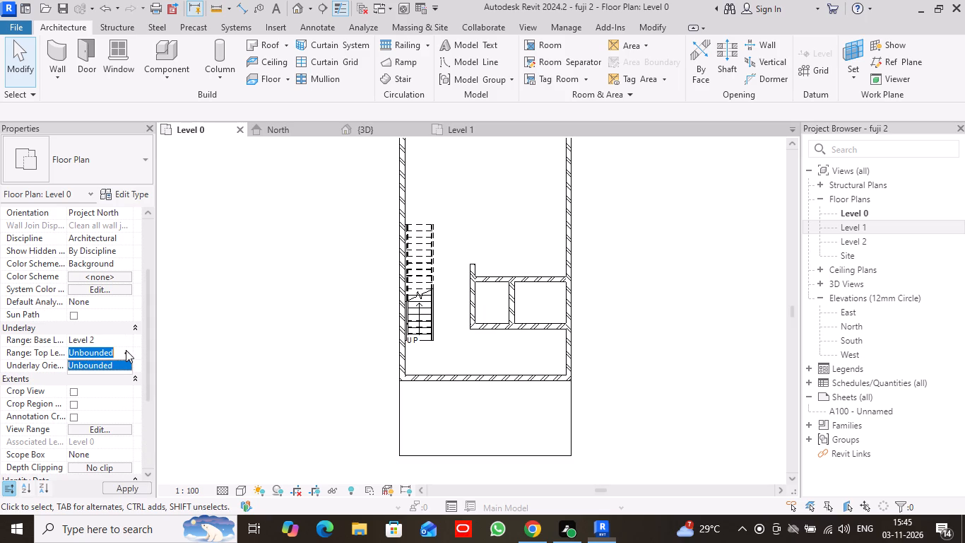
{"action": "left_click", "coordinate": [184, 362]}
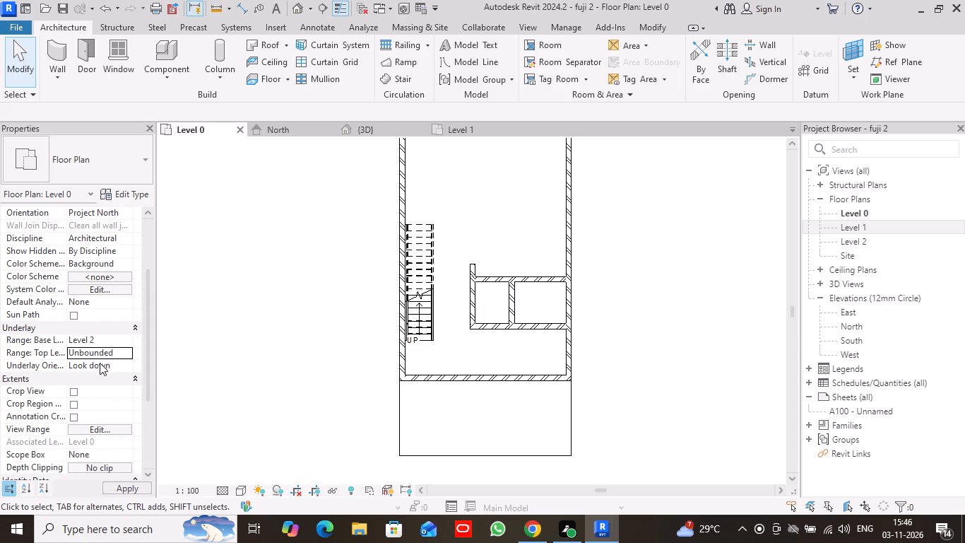
Set the underlay base level of the Level 0 plan to Level 1.
{"action": "left_click", "coordinate": [117, 341]}
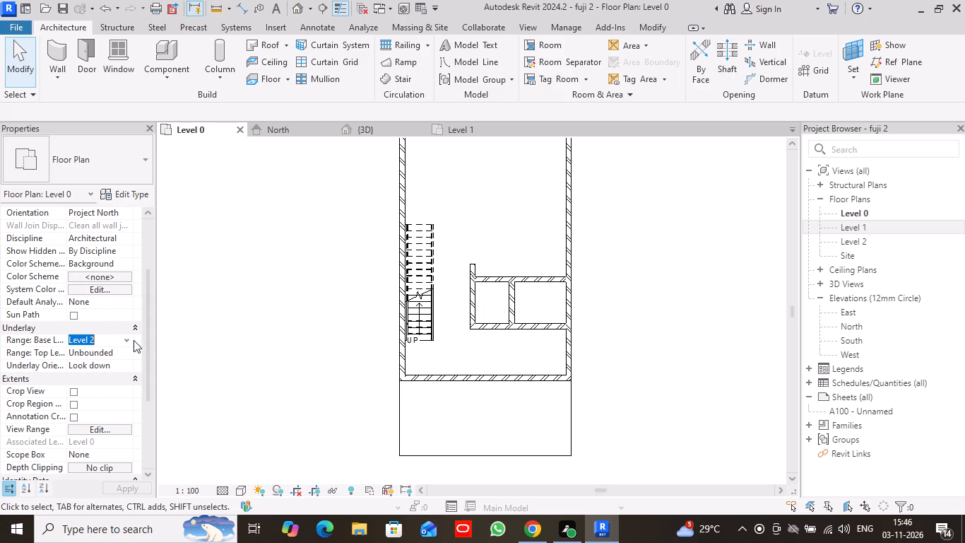
{"action": "left_click", "coordinate": [124, 337]}
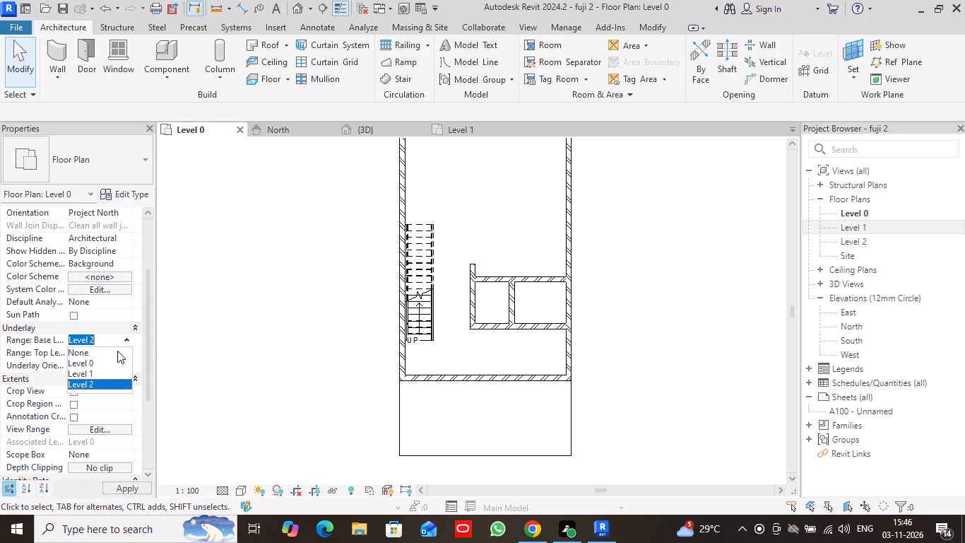
{"action": "left_click", "coordinate": [107, 373]}
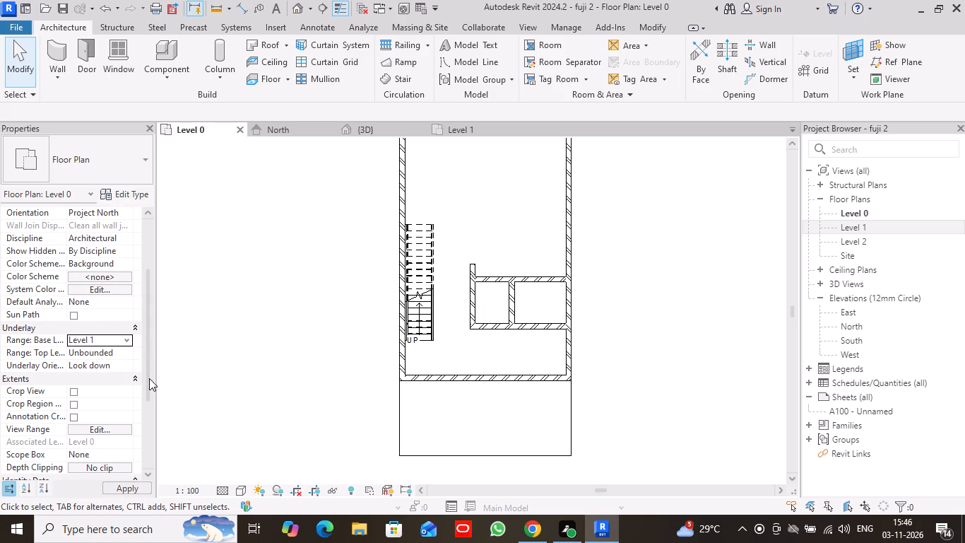
{"action": "scroll", "coordinate": [693, 415], "scroll_direction": "down", "scroll_amount": 1}
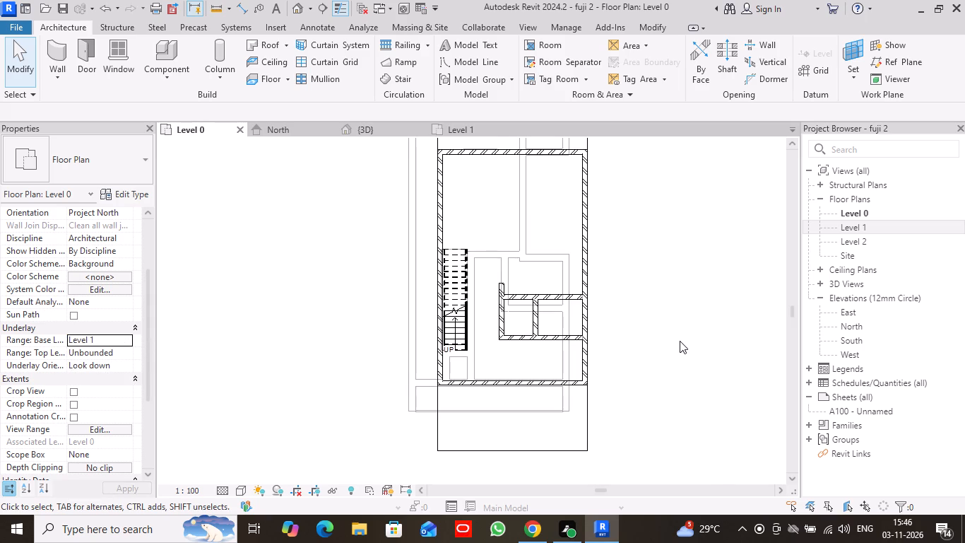
Split the south exterior wall in line with the outer east edge of the Level 1 underlay, with Delete Inner Segment off.
{"action": "middle_click_drag", "start_coordinate": [680, 341], "coordinate": [654, 367]}
{"action": "scroll", "coordinate": [673, 351], "scroll_direction": "down", "scroll_amount": 1}
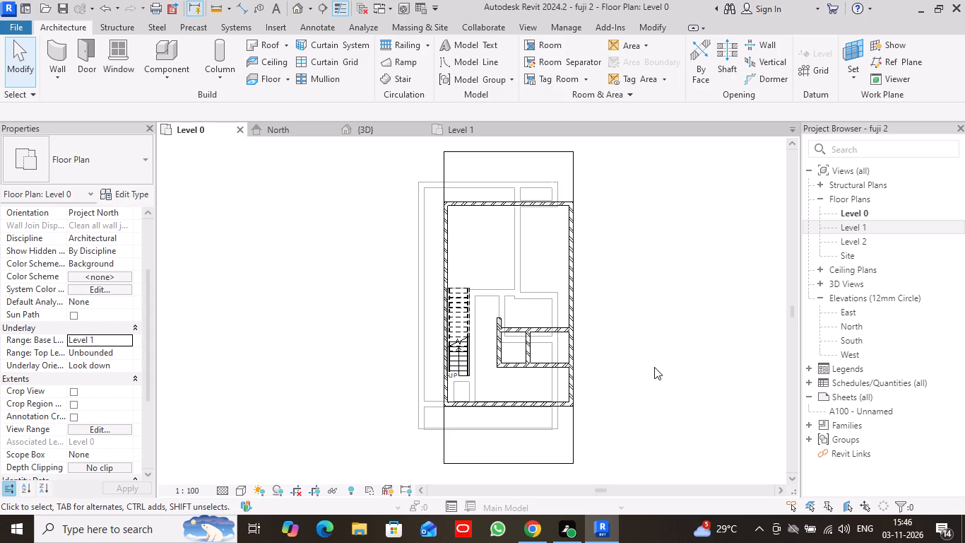
{"action": "scroll", "coordinate": [569, 460], "scroll_direction": "up", "scroll_amount": 5}
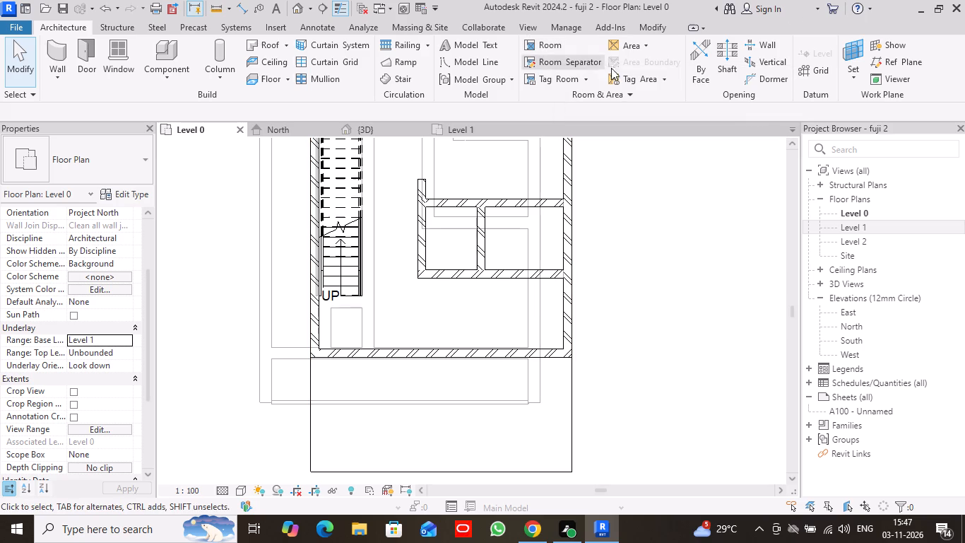
{"action": "left_click", "coordinate": [656, 27]}
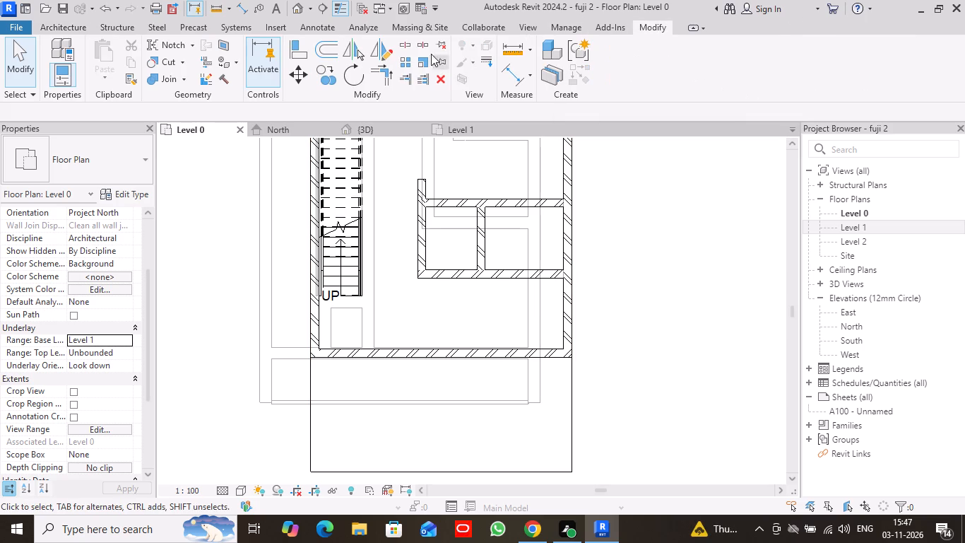
{"action": "left_click", "coordinate": [409, 47]}
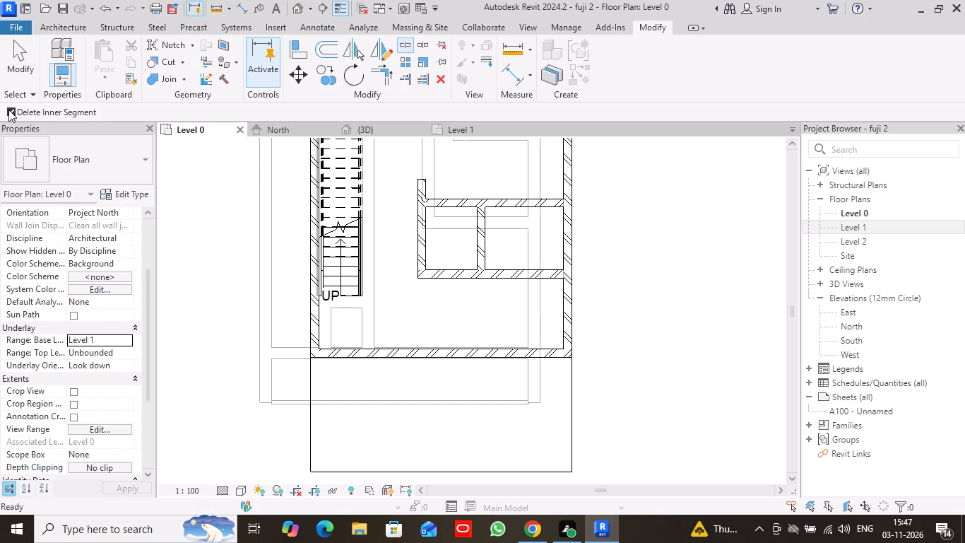
{"action": "left_click", "coordinate": [9, 110]}
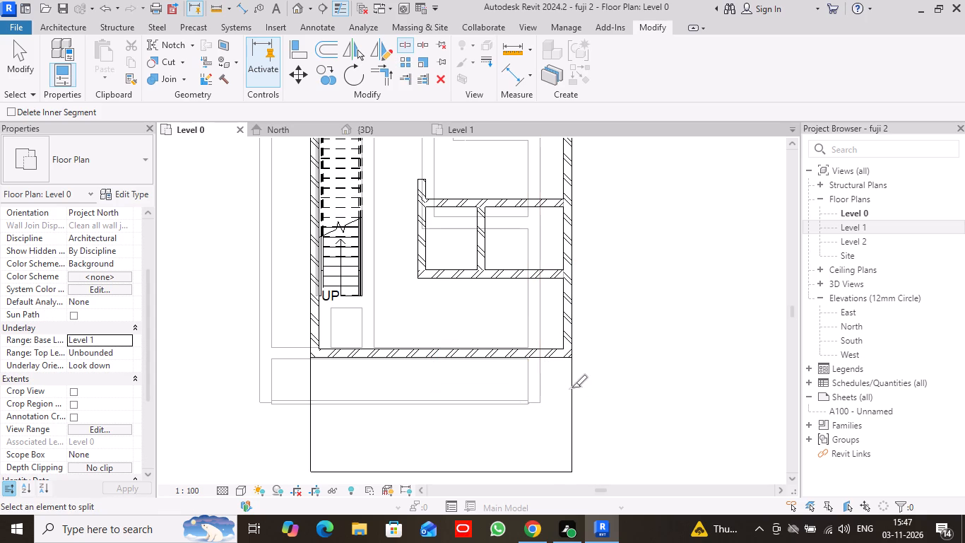
{"action": "scroll", "coordinate": [572, 385], "scroll_direction": "up", "scroll_amount": 8}
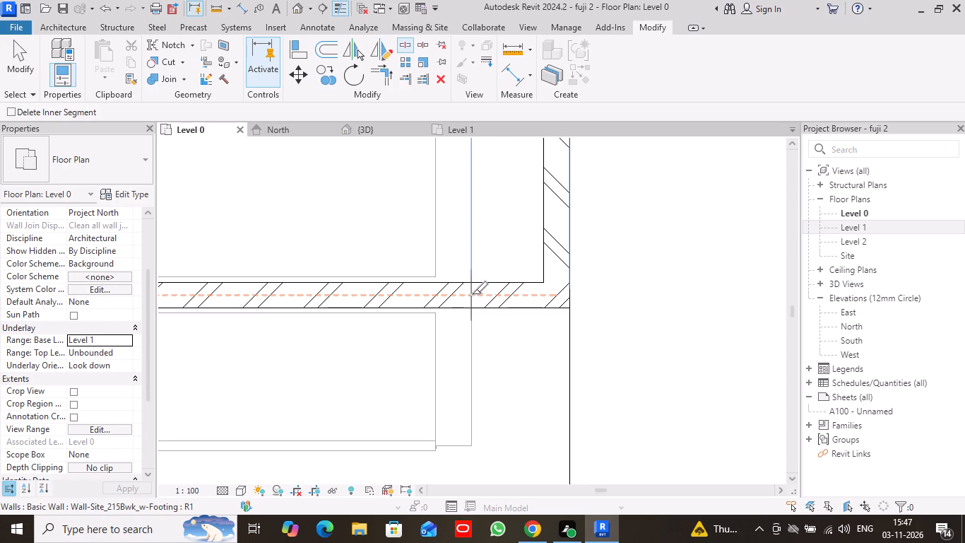
{"action": "left_click", "coordinate": [472, 294]}
Split the north exterior wall 600 mm from the east wall's inner face, detach the missed target, and end the Split command.
{"action": "scroll", "coordinate": [499, 265], "scroll_direction": "down", "scroll_amount": 5}
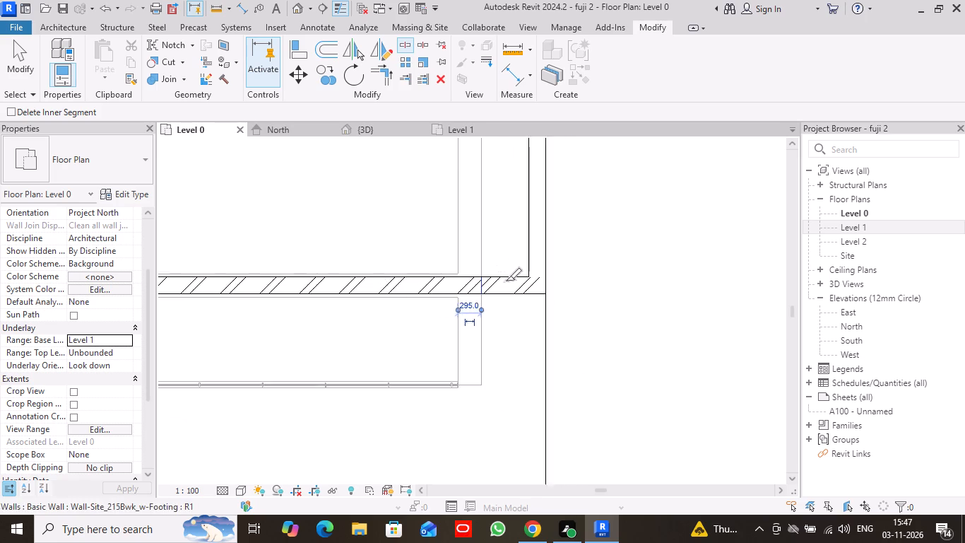
{"action": "middle_click_drag", "start_coordinate": [538, 187], "coordinate": [514, 494]}
{"action": "middle_click_drag", "start_coordinate": [559, 153], "coordinate": [560, 453]}
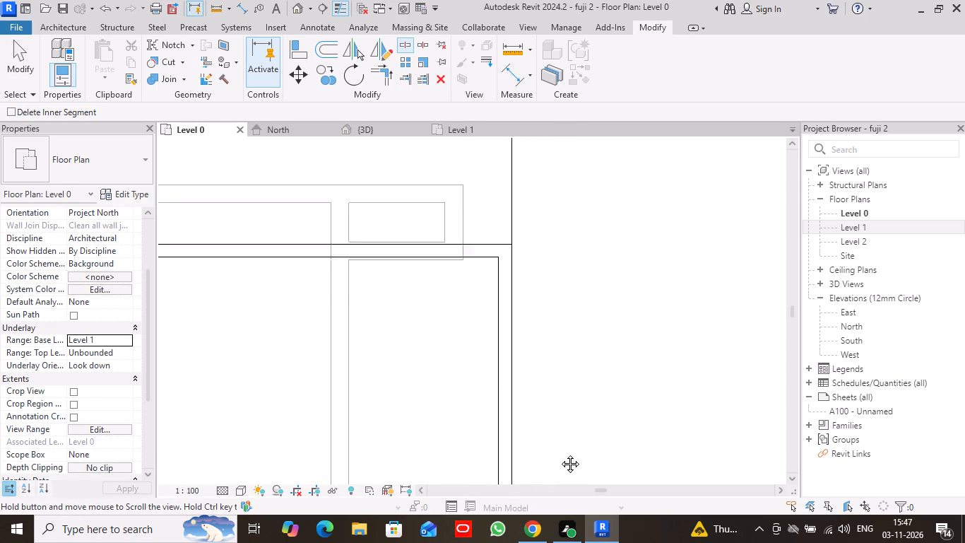
{"action": "middle_click_drag", "start_coordinate": [560, 453], "coordinate": [560, 463]}
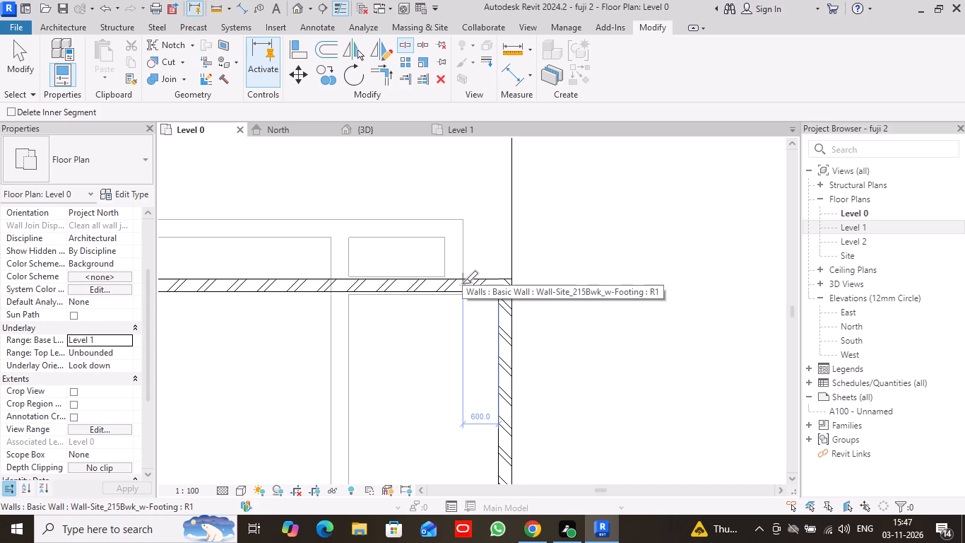
{"action": "left_click", "coordinate": [462, 284]}
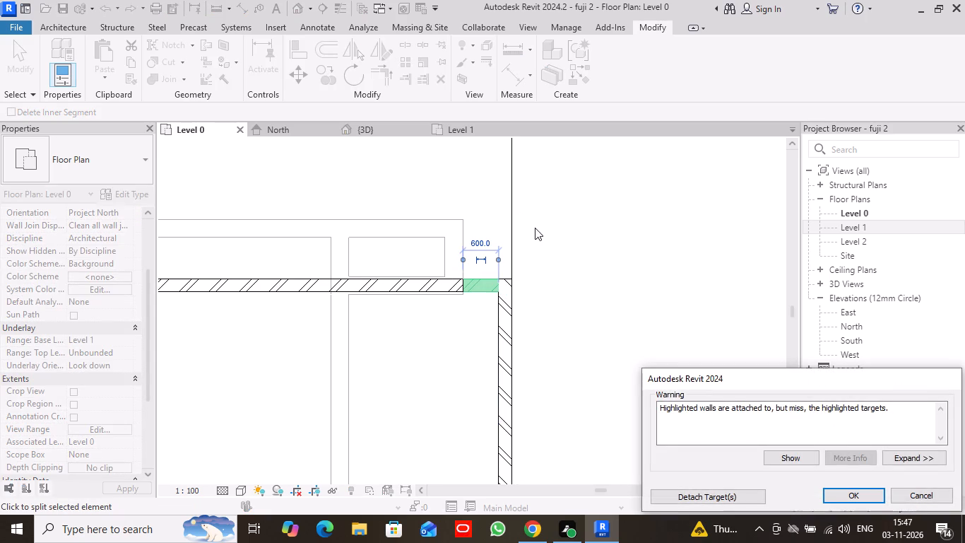
{"action": "left_click", "coordinate": [713, 497]}
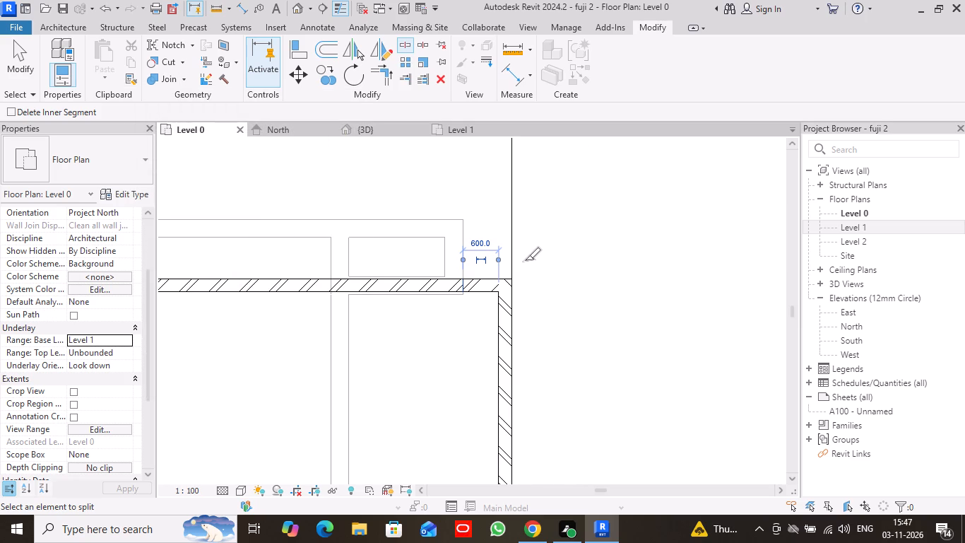
{"action": "key", "text": "Escape"}
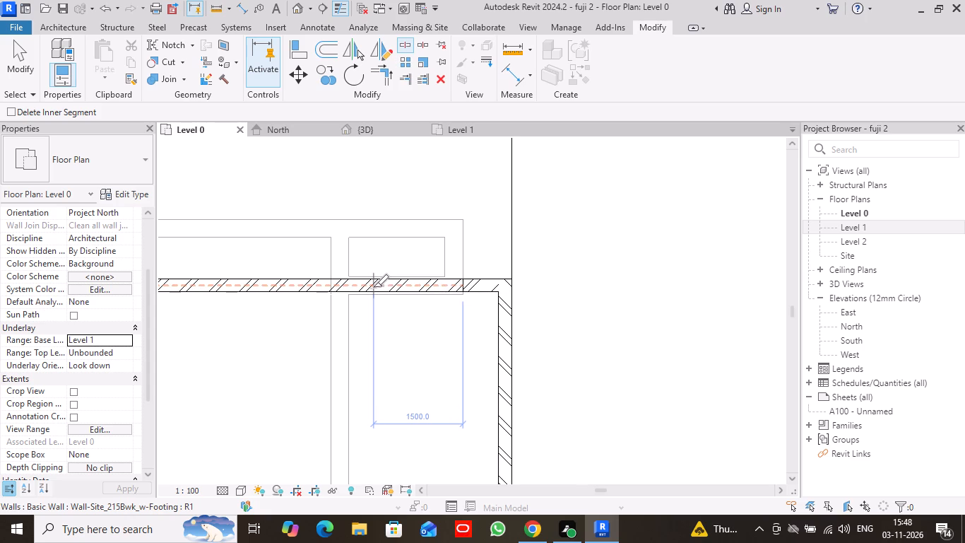
{"action": "left_click", "coordinate": [14, 52]}
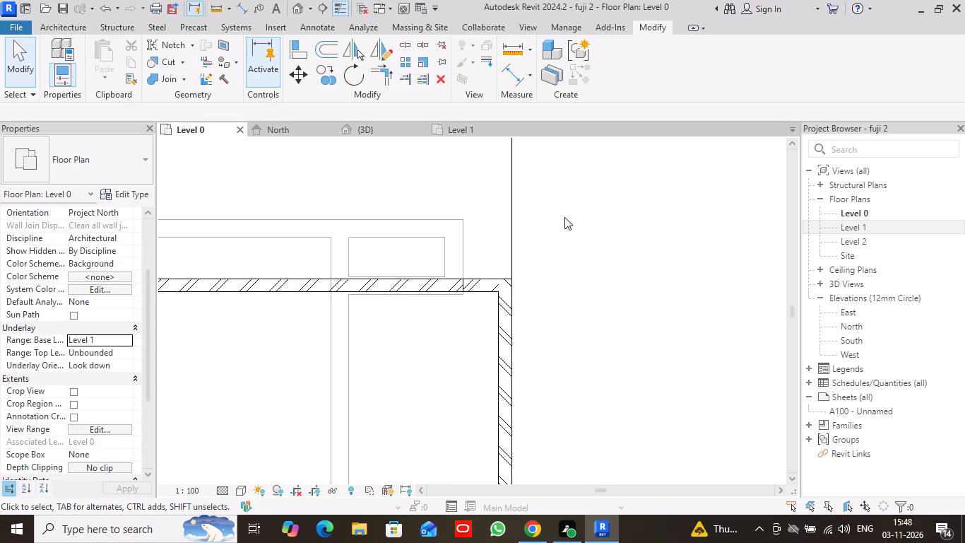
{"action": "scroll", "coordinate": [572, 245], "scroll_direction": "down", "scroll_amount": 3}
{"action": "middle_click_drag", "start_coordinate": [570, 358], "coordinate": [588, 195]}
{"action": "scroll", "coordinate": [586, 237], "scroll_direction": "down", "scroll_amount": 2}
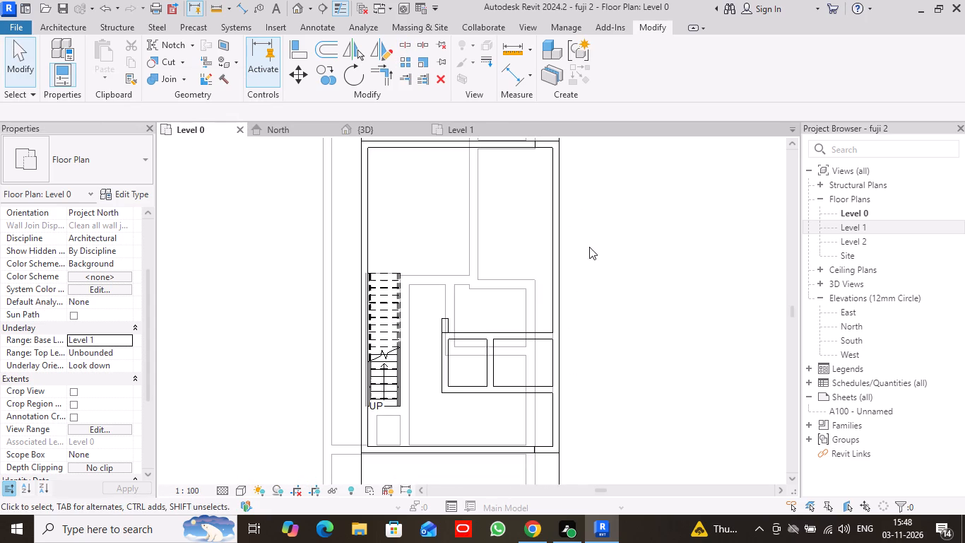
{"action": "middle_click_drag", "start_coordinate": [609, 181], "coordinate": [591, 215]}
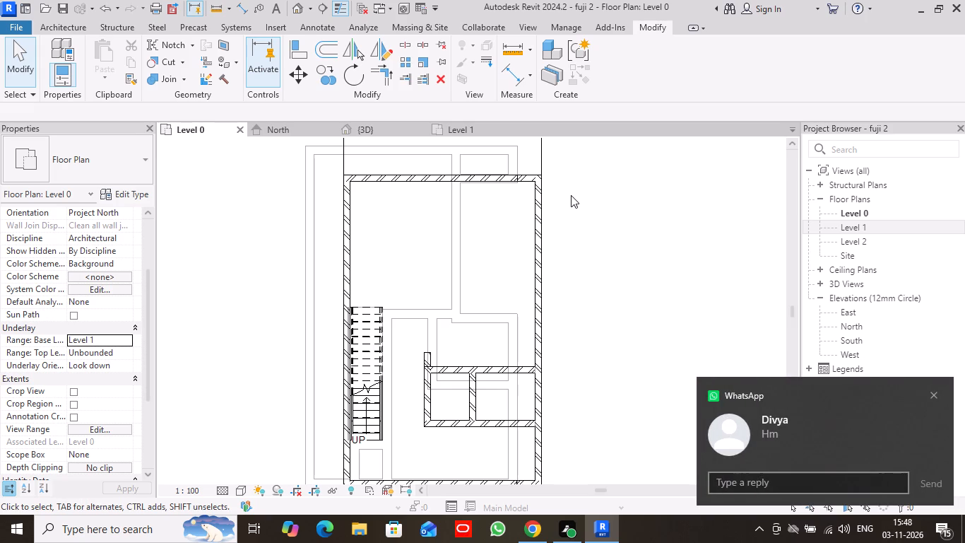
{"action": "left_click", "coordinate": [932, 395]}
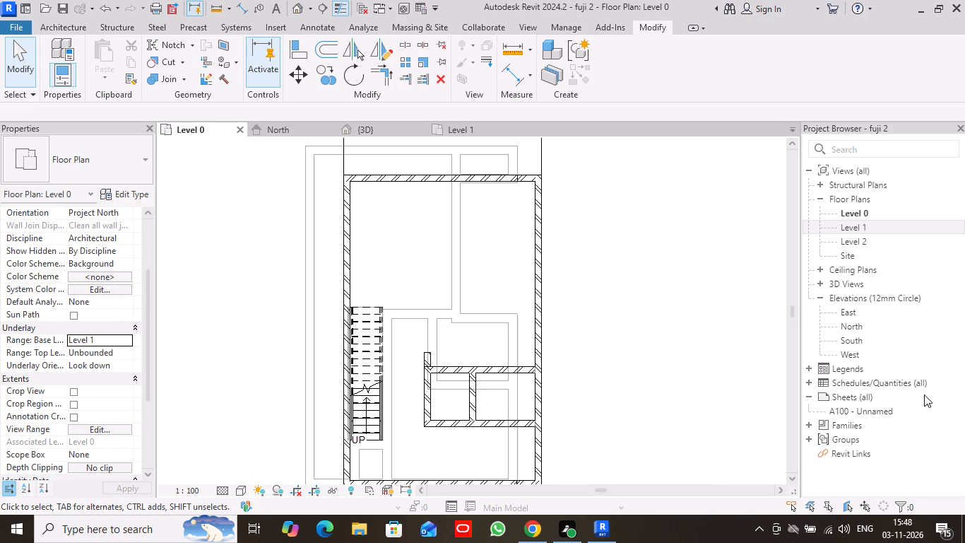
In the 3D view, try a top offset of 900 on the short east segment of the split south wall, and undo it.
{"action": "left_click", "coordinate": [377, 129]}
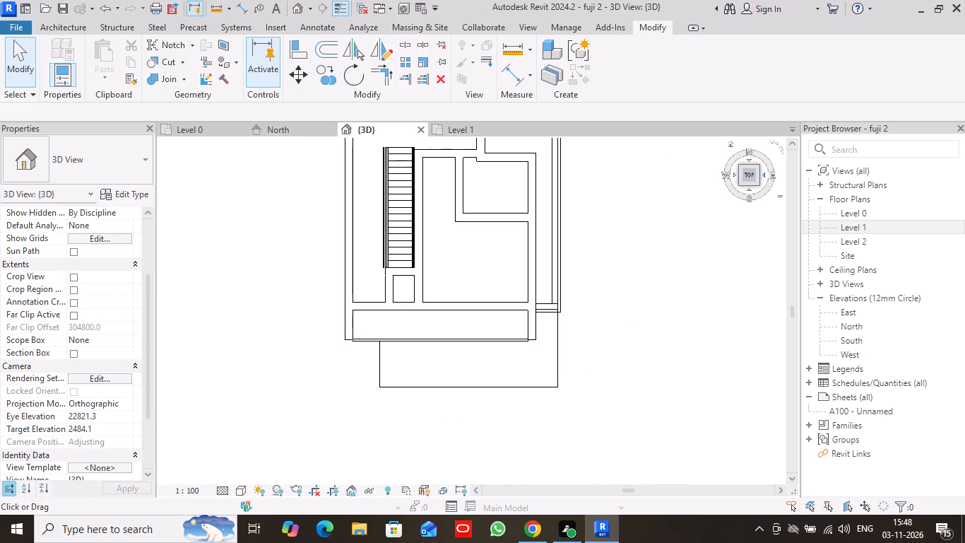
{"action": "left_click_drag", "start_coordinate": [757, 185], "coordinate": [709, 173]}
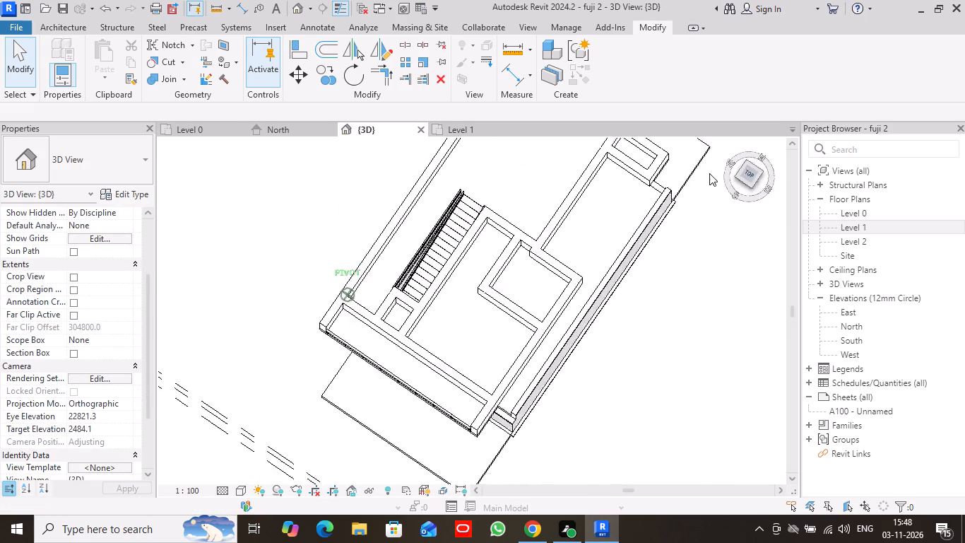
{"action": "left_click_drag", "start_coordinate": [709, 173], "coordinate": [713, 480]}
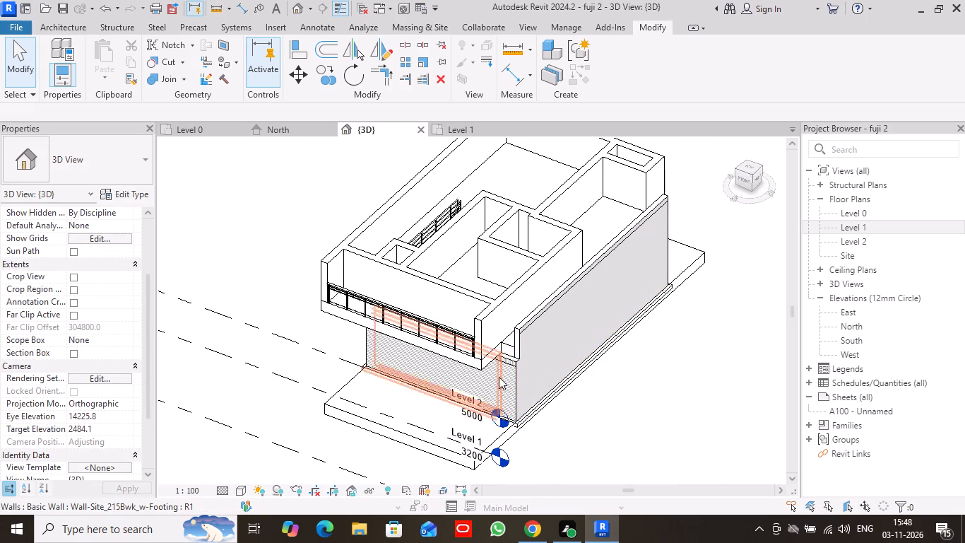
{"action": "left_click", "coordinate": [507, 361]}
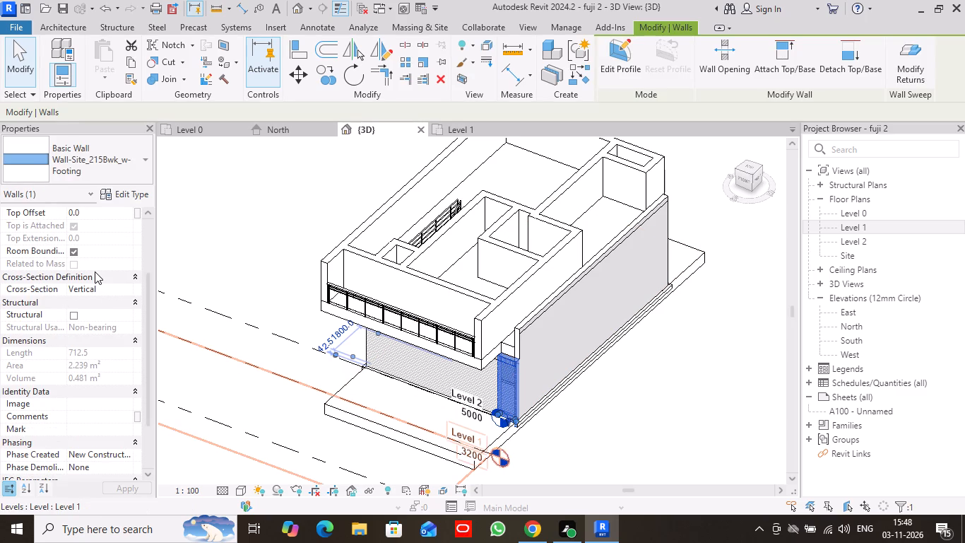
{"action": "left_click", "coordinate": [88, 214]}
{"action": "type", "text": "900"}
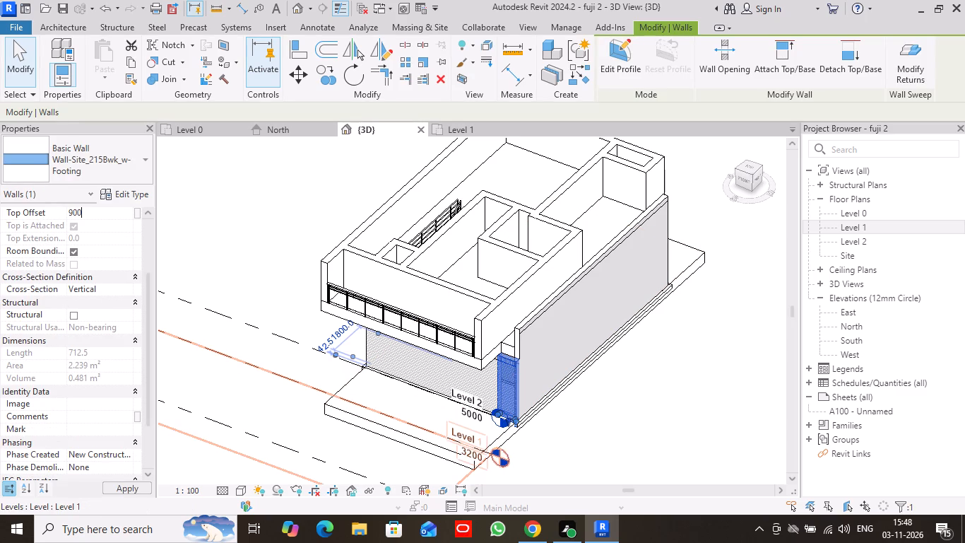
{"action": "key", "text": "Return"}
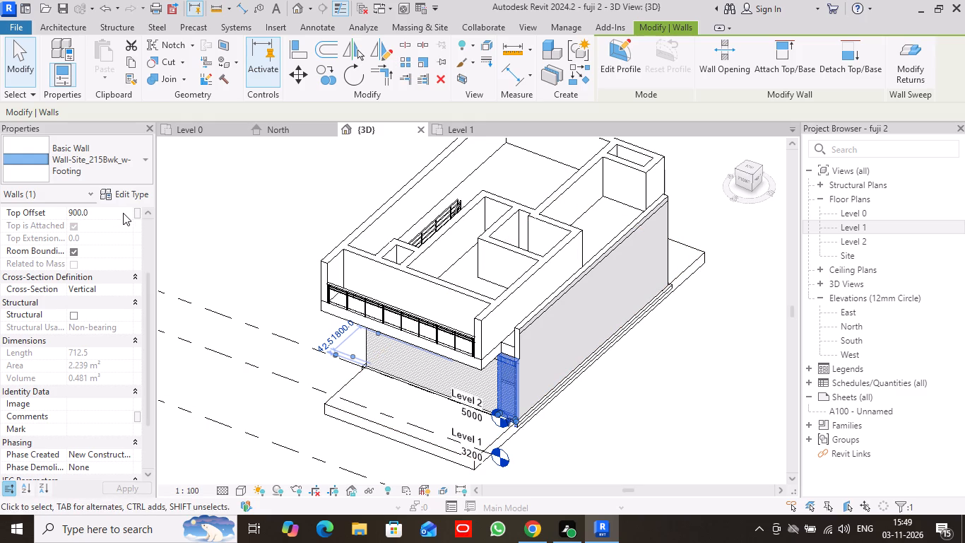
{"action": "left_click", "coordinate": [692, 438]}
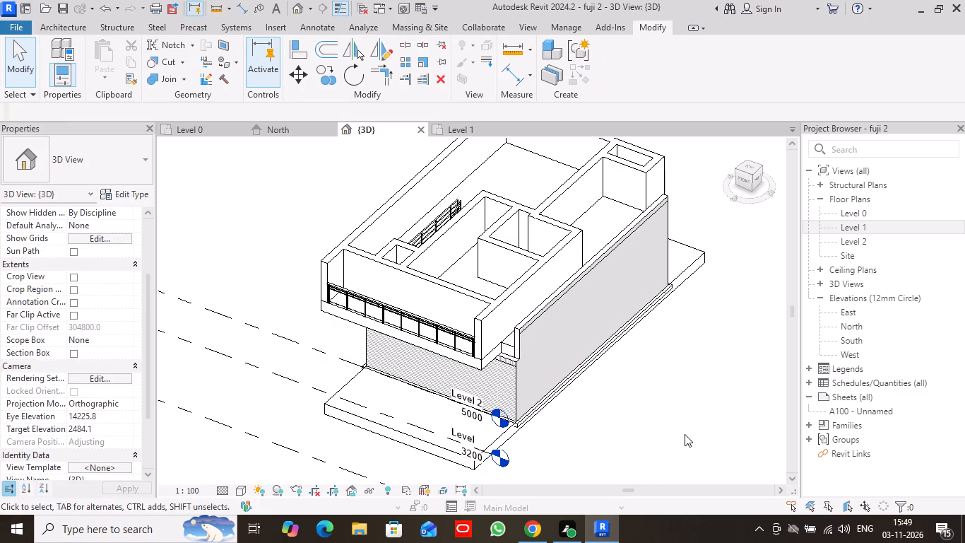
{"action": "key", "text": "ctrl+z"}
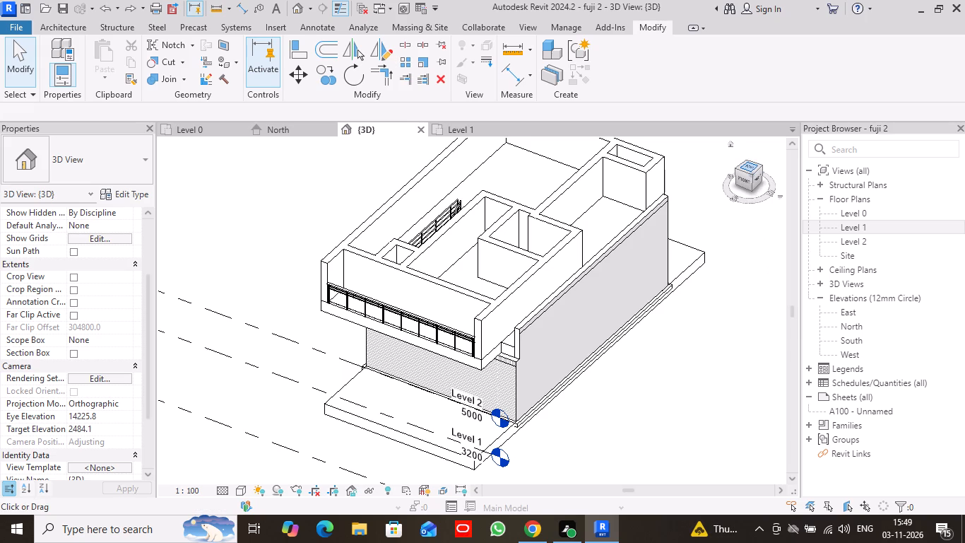
Set the top offset of the short east segment of the split north wall to 900.
{"action": "left_click_drag", "start_coordinate": [752, 175], "coordinate": [594, 225]}
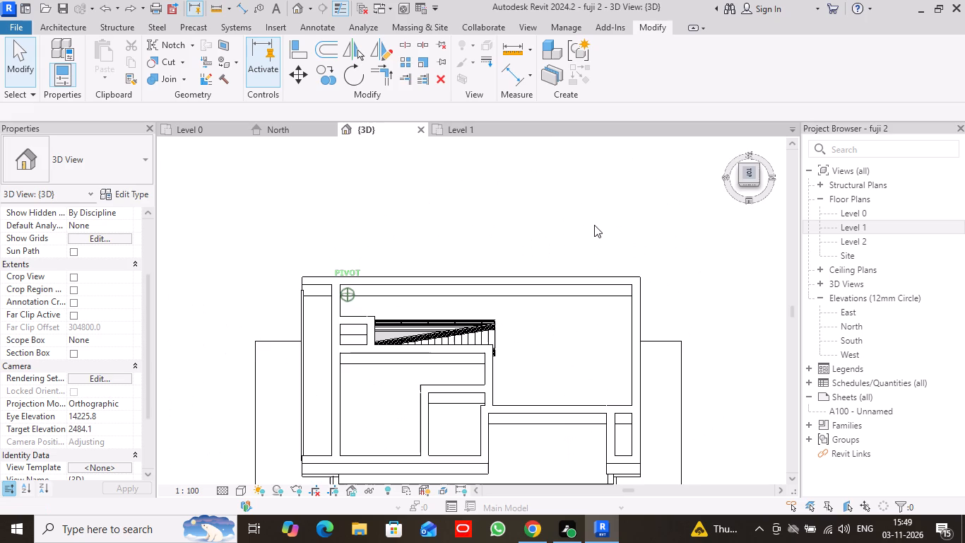
{"action": "left_click_drag", "start_coordinate": [594, 225], "coordinate": [393, 472]}
{"action": "middle_click_drag", "start_coordinate": [444, 267], "coordinate": [673, 265]}
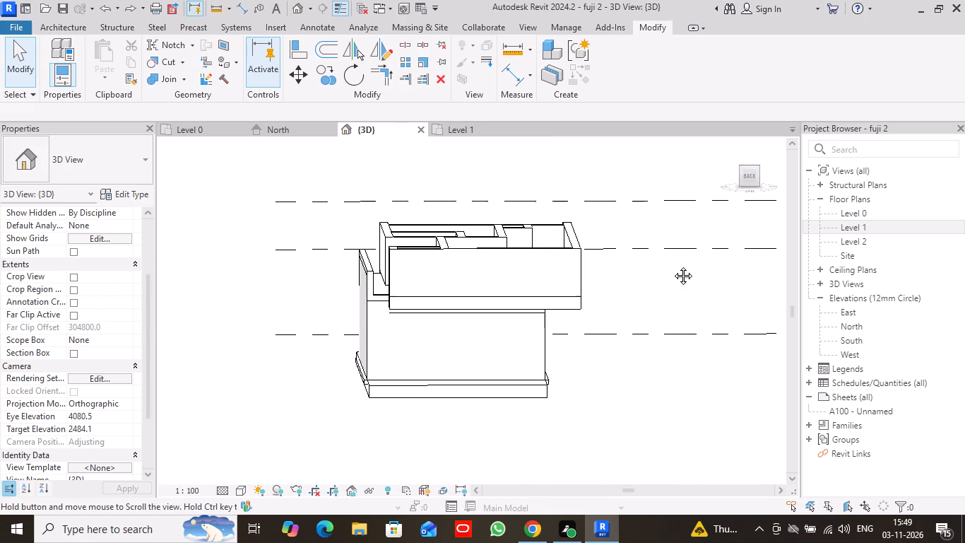
{"action": "middle_click_drag", "start_coordinate": [673, 265], "coordinate": [674, 265]}
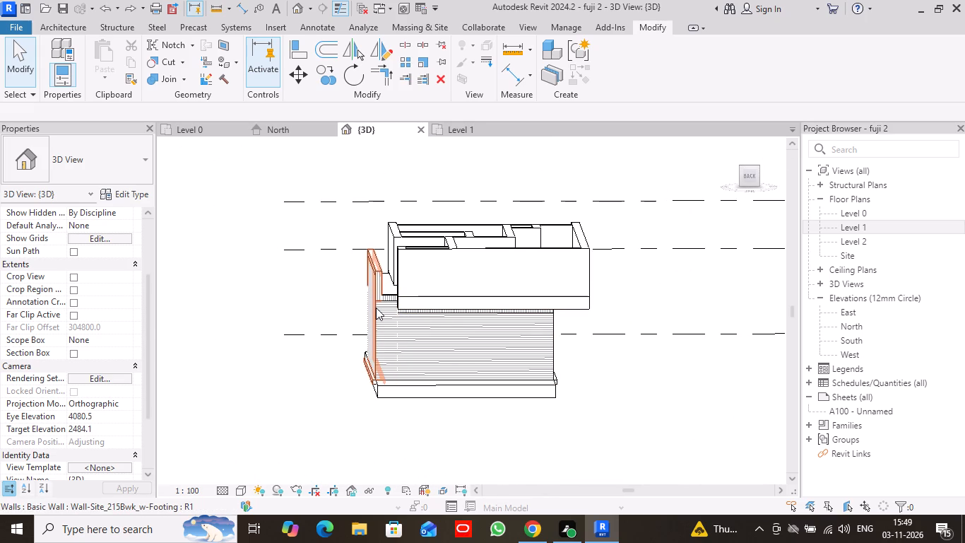
{"action": "left_click", "coordinate": [389, 378]}
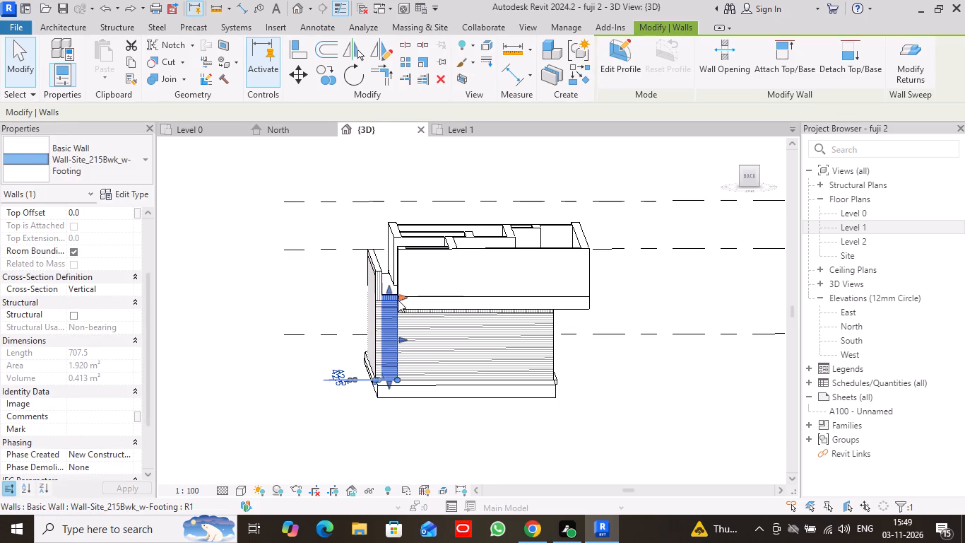
{"action": "left_click", "coordinate": [92, 214]}
{"action": "type", "text": "900"}
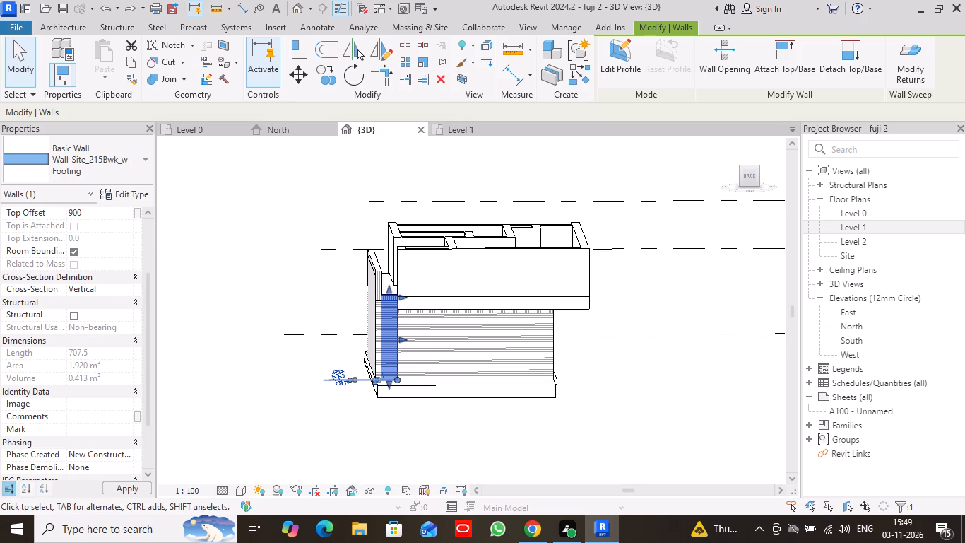
{"action": "scroll", "coordinate": [150, 452], "scroll_direction": "up", "scroll_amount": 1}
{"action": "left_click", "coordinate": [117, 486]}
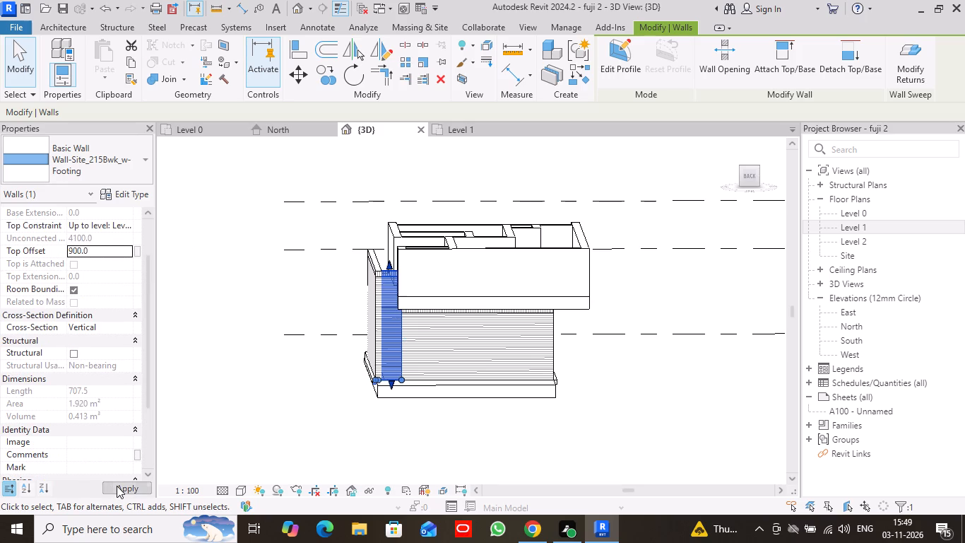
{"action": "left_click", "coordinate": [637, 444]}
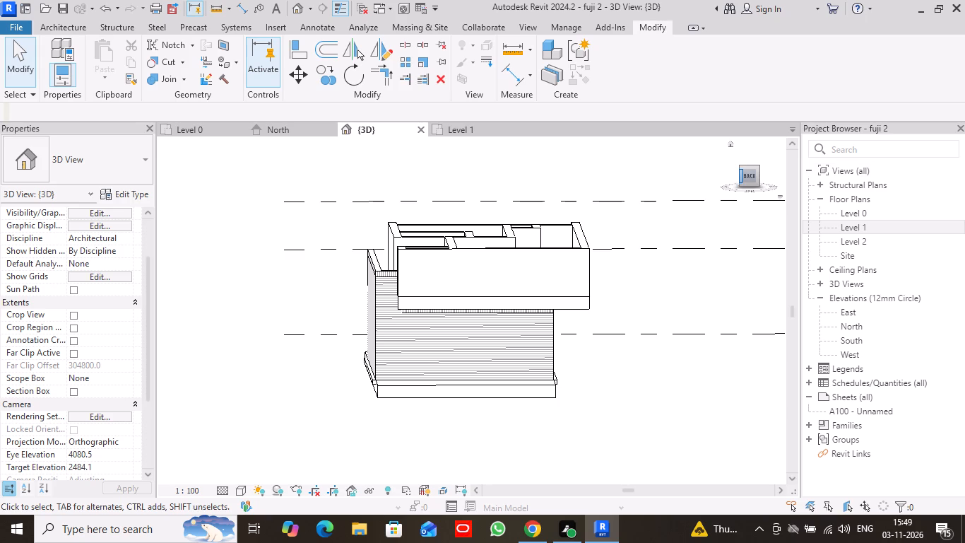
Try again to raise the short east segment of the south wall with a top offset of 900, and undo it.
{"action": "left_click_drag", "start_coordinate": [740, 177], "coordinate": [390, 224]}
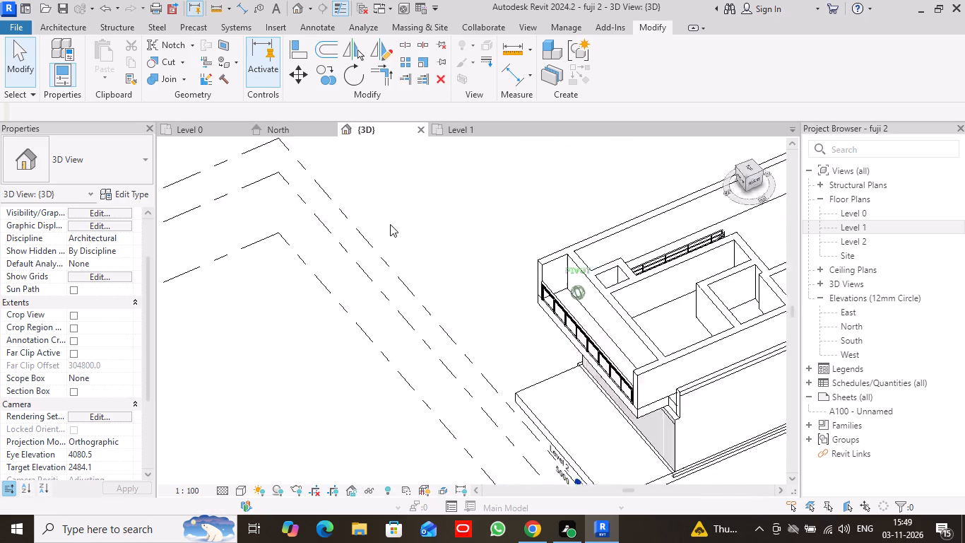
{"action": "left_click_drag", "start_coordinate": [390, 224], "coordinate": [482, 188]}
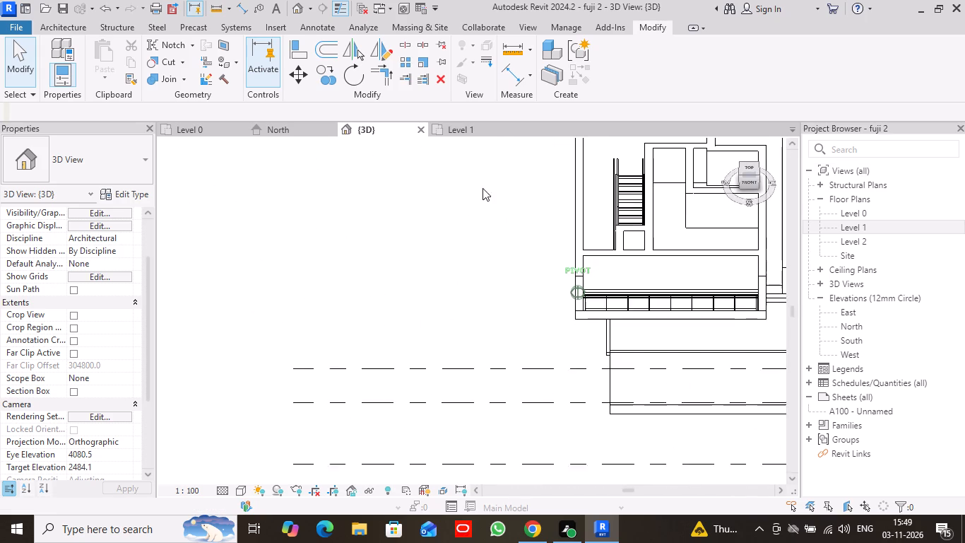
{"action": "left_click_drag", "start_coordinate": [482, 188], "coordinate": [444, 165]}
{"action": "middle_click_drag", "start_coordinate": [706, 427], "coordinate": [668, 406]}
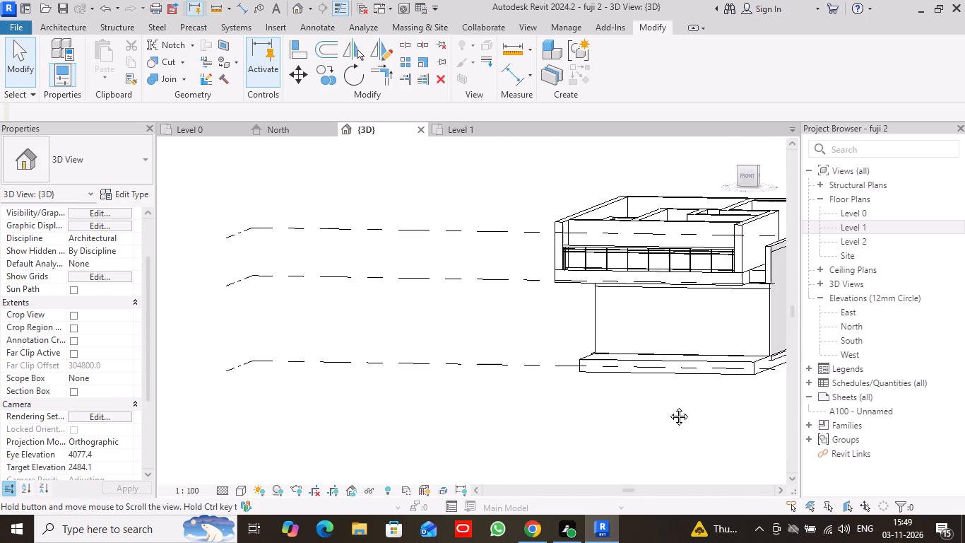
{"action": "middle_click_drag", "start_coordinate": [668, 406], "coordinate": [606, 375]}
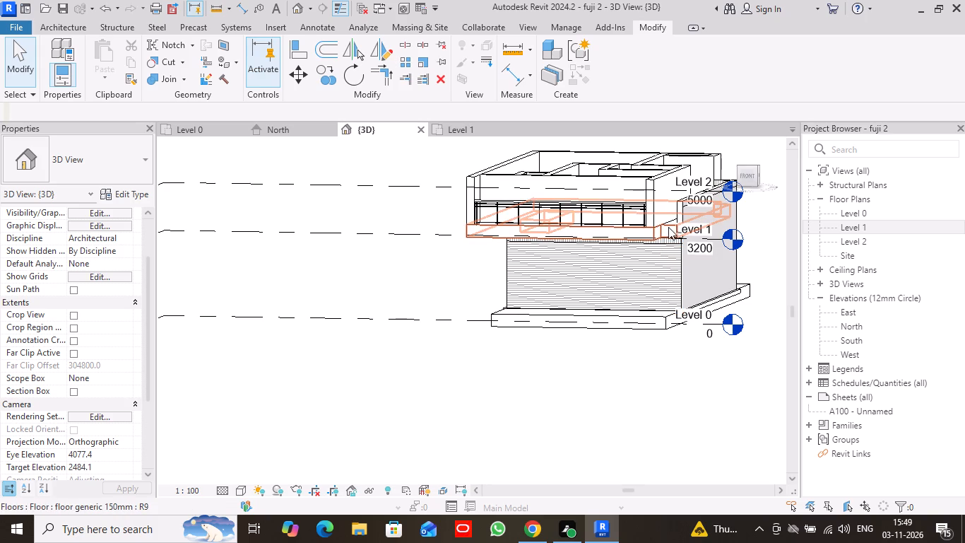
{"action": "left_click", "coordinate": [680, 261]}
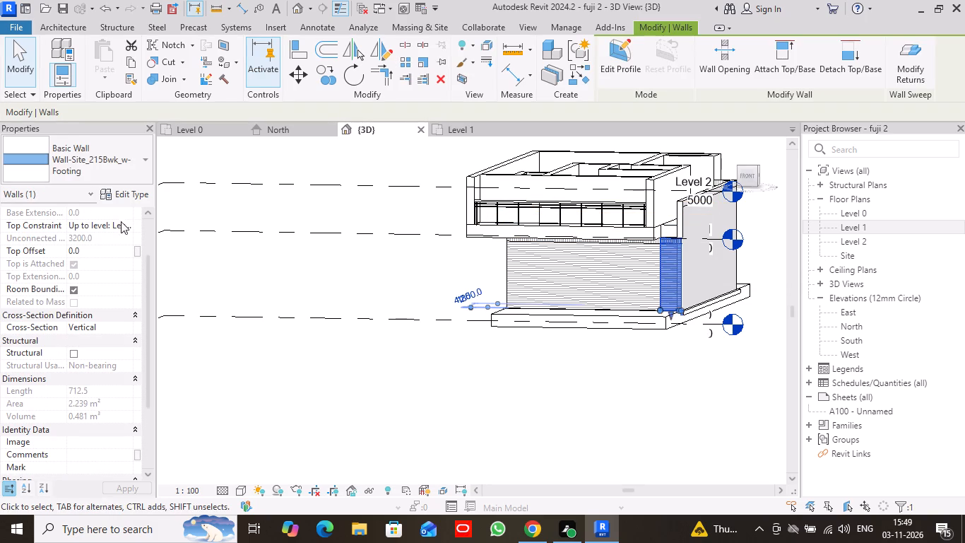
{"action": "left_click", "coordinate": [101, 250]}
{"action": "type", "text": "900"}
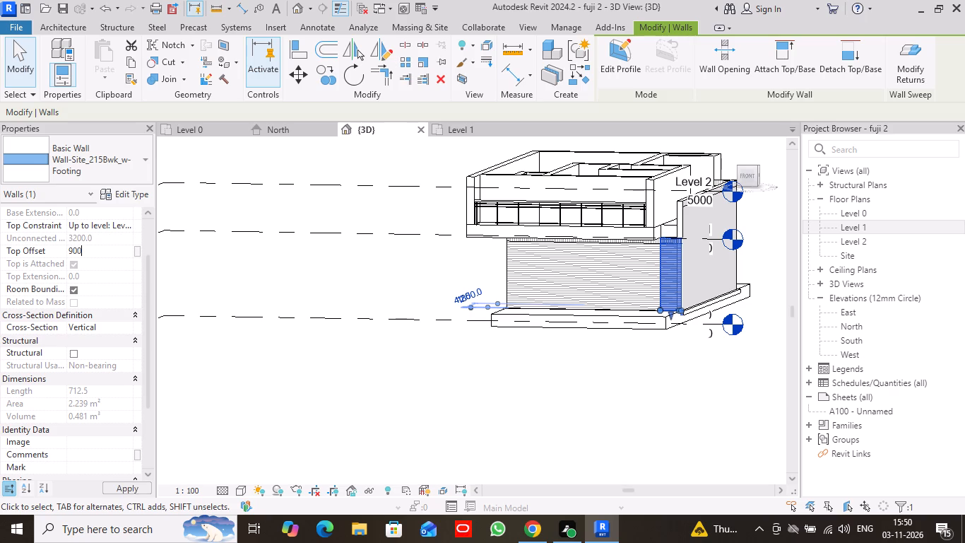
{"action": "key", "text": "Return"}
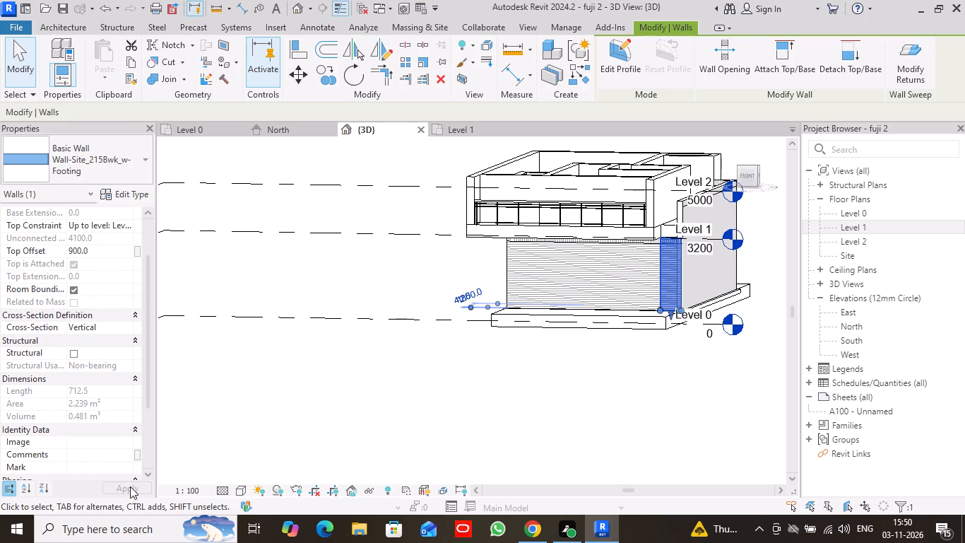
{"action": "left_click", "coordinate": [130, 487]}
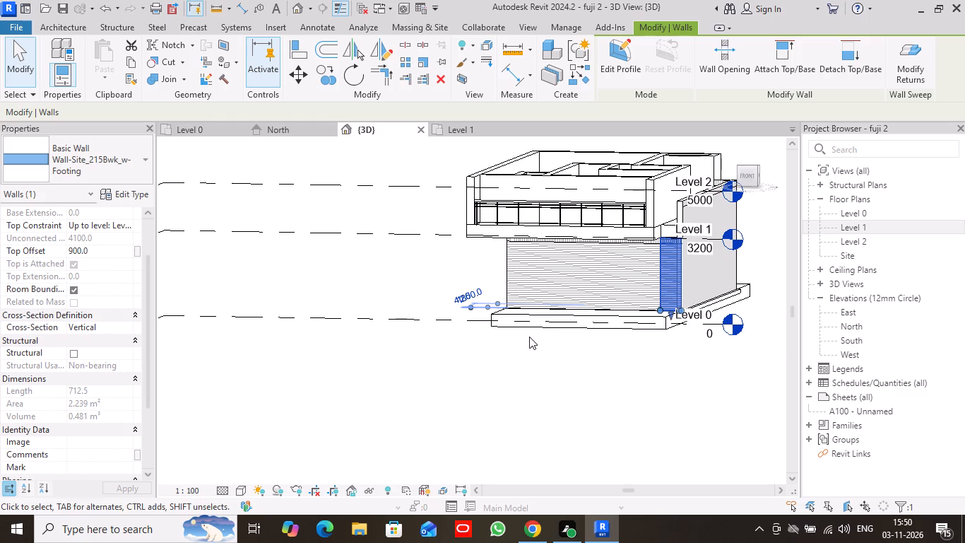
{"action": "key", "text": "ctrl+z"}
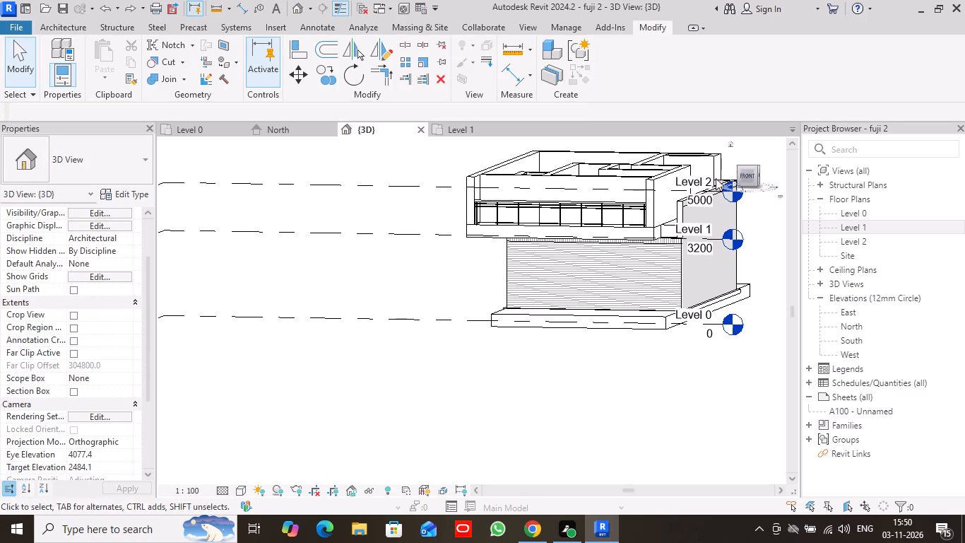
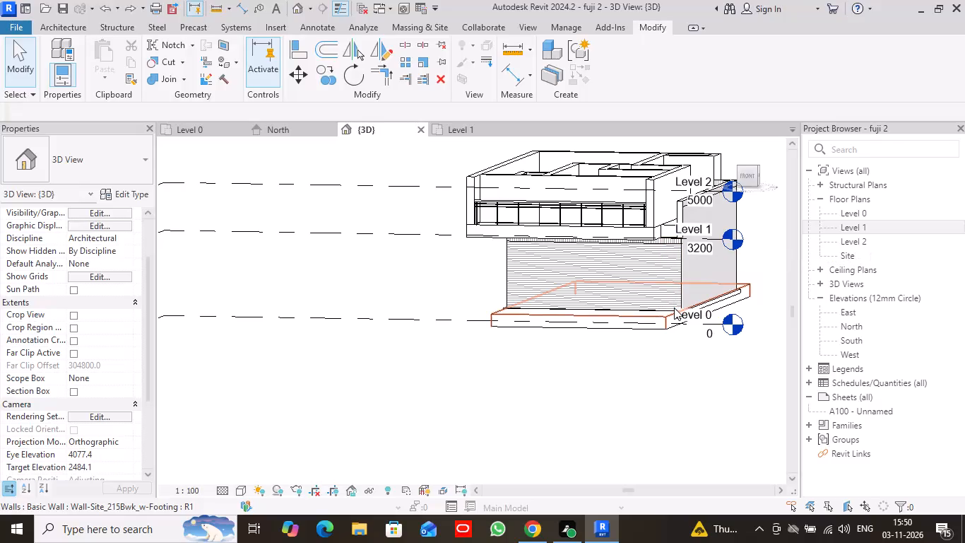
Set the top offset of the short east segment of the split south wall to 900.
{"action": "left_click", "coordinate": [671, 240]}
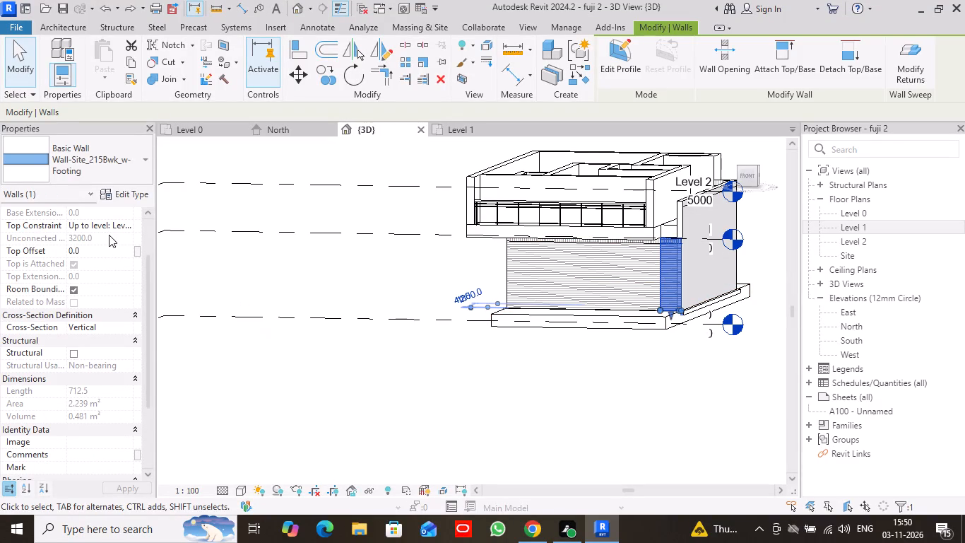
{"action": "left_click", "coordinate": [100, 249]}
{"action": "key", "text": "9"}
{"action": "key", "text": "0"}
{"action": "key", "text": "0"}
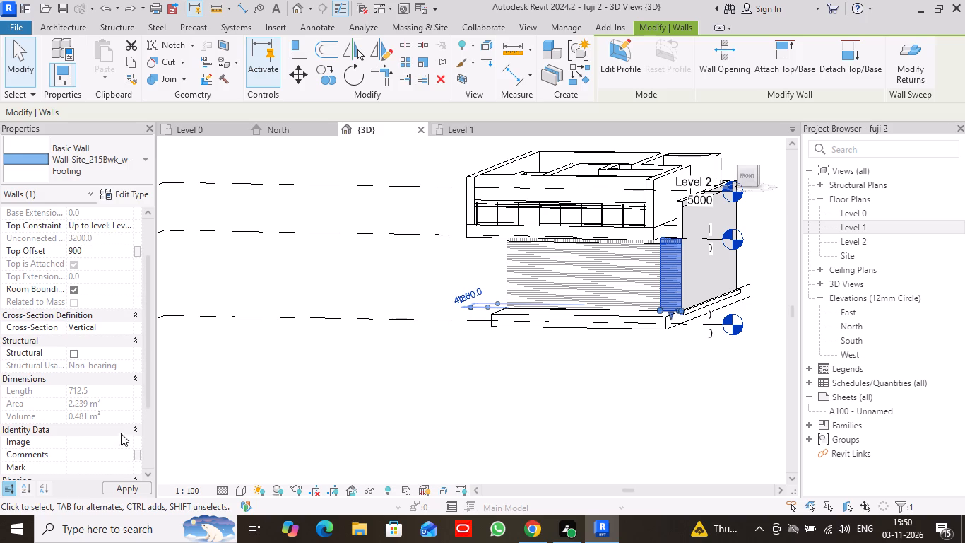
{"action": "left_click", "coordinate": [143, 483]}
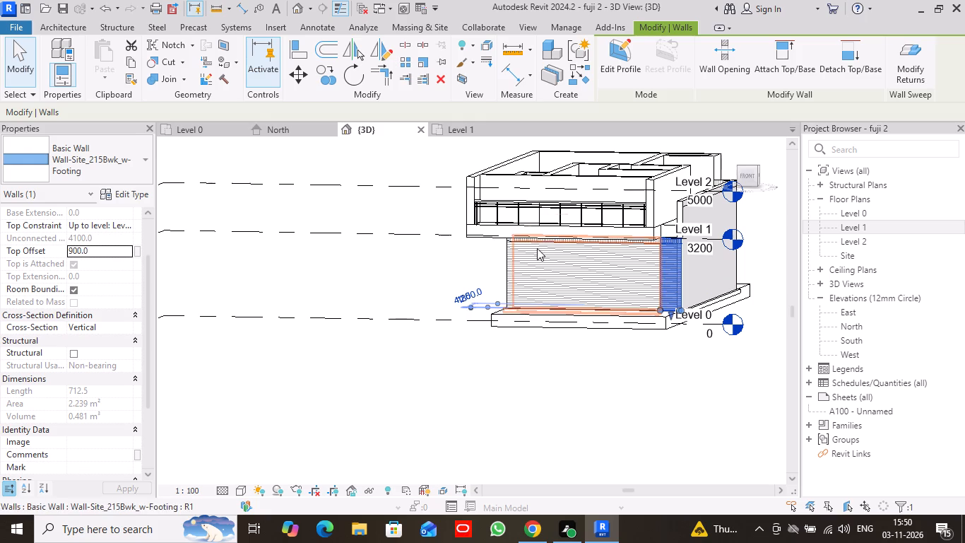
{"action": "left_click", "coordinate": [515, 391]}
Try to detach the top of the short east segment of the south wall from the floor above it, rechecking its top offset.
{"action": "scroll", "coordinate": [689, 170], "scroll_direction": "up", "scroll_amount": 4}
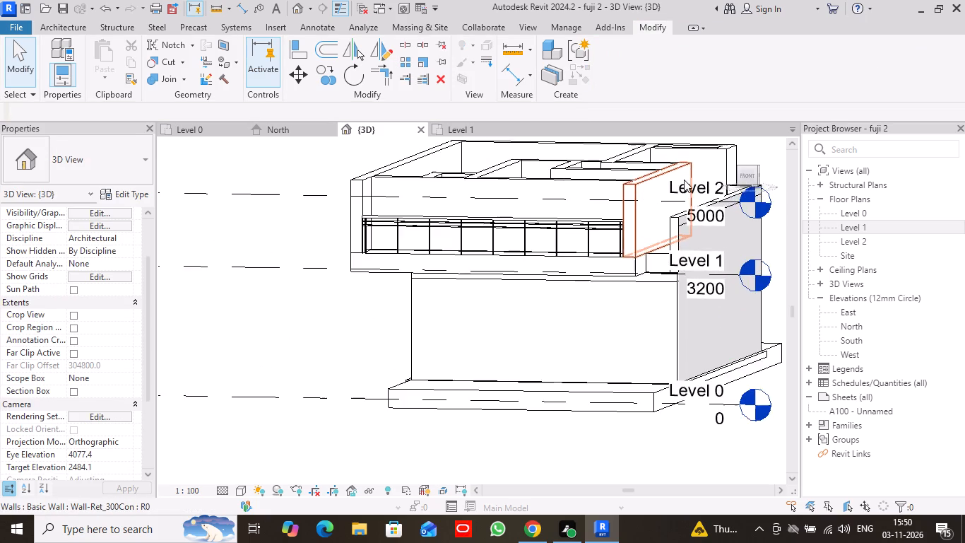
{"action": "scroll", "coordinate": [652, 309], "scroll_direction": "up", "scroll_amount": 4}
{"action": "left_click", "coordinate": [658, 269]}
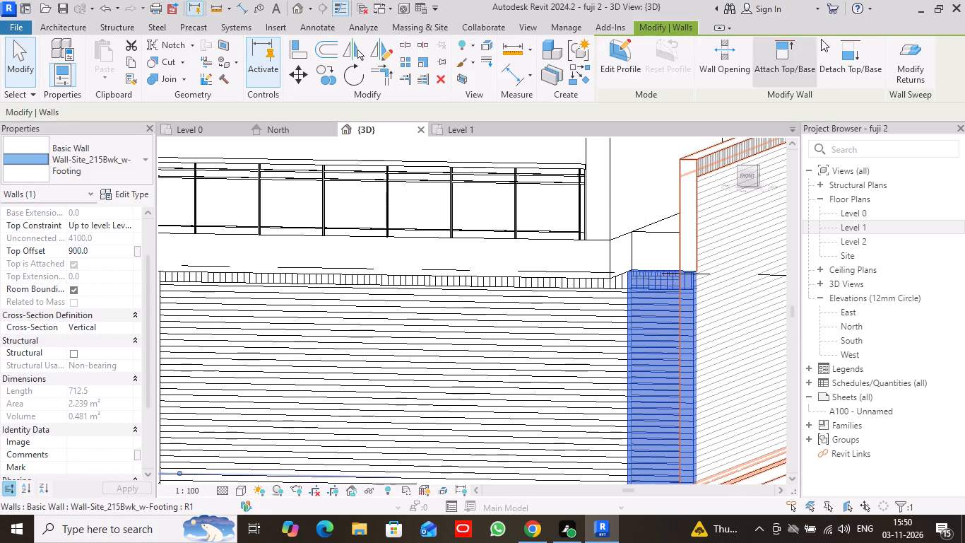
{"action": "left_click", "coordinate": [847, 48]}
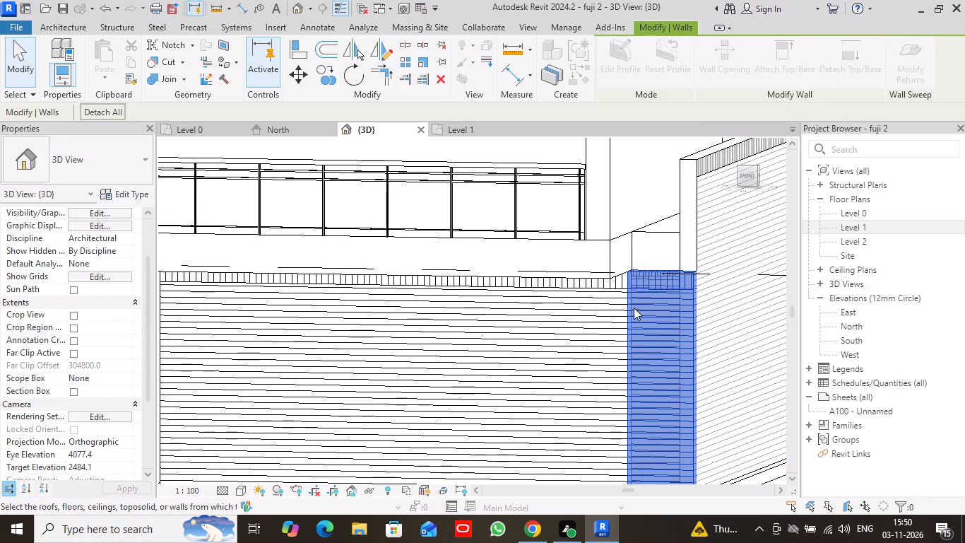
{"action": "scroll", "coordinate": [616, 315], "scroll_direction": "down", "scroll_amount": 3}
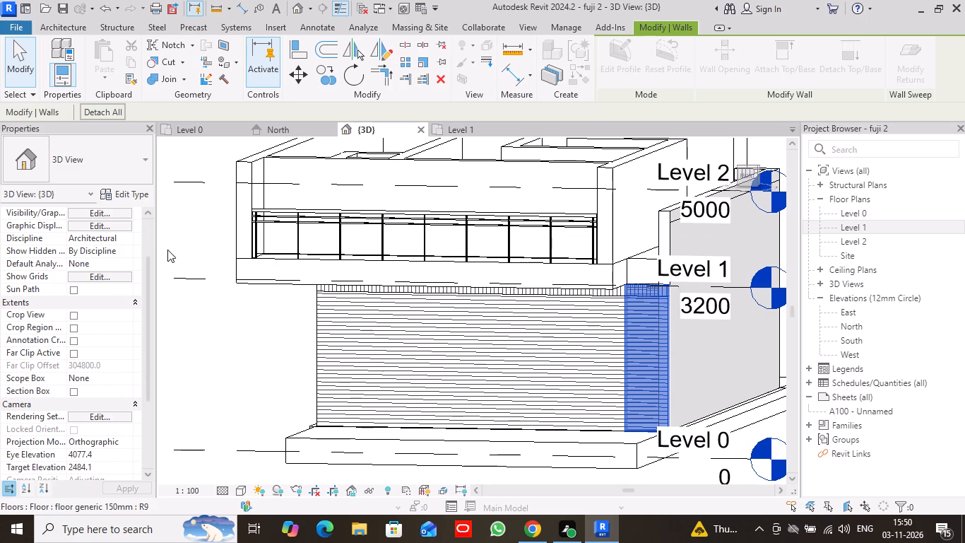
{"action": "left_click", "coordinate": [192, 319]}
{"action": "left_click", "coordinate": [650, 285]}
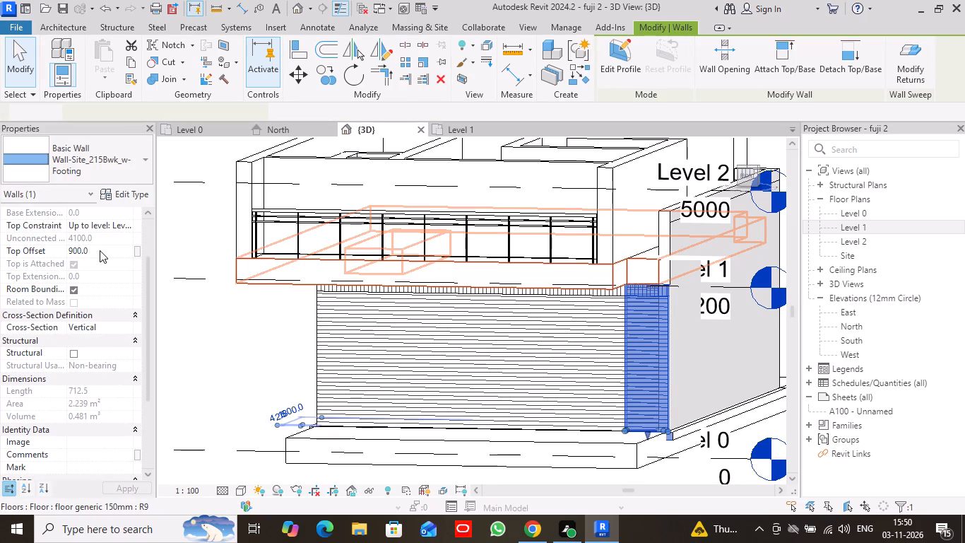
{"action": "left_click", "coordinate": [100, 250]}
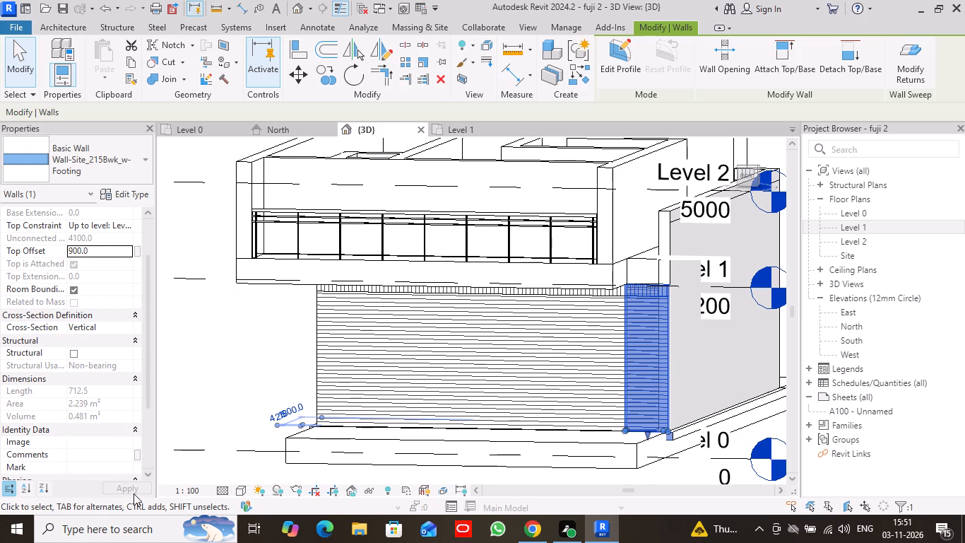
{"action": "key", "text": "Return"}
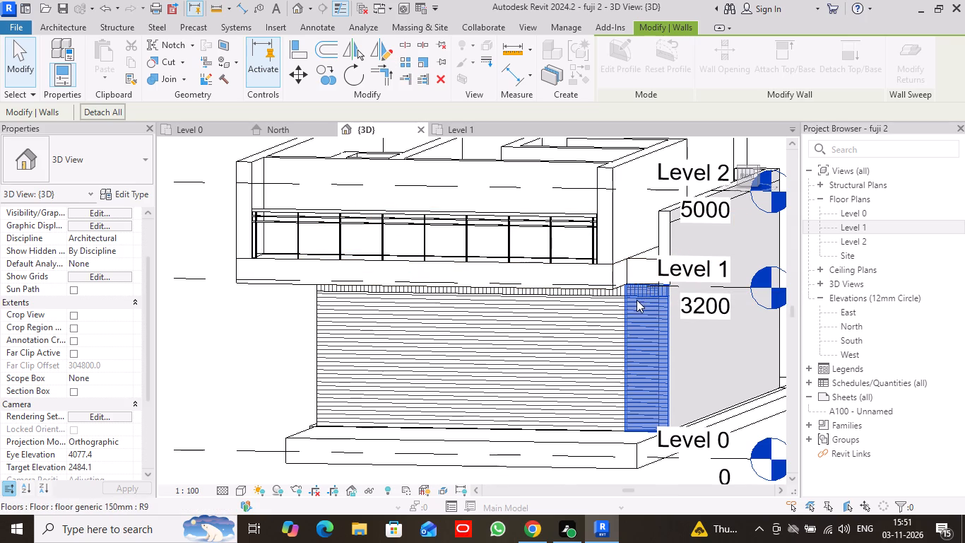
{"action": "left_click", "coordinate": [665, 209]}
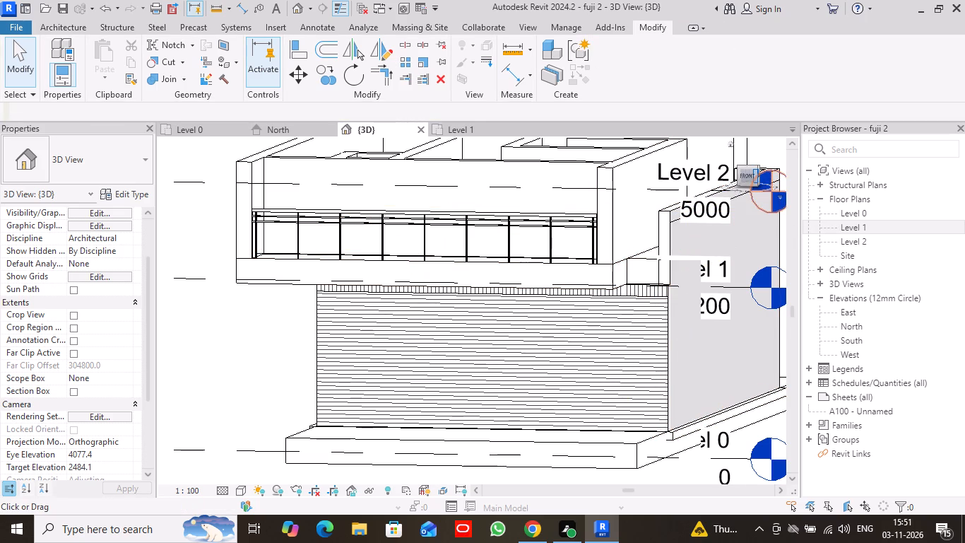
Set the top constraint of the short east segment of the south wall to Up to level: Level 2, and clear the selection.
{"action": "left_click_drag", "start_coordinate": [757, 177], "coordinate": [410, 175]}
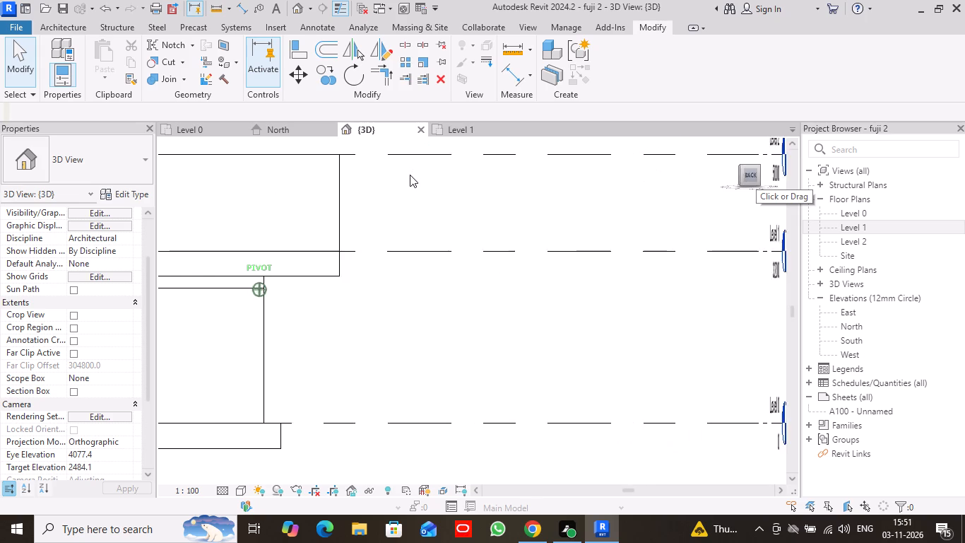
{"action": "left_click_drag", "start_coordinate": [410, 175], "coordinate": [409, 177]}
{"action": "scroll", "coordinate": [689, 302], "scroll_direction": "down", "scroll_amount": 6}
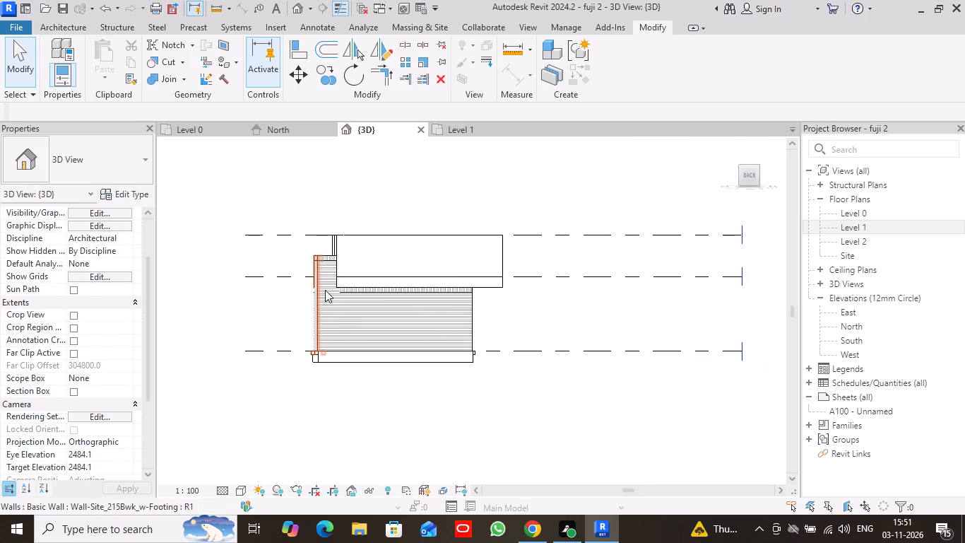
{"action": "scroll", "coordinate": [326, 288], "scroll_direction": "up", "scroll_amount": 1}
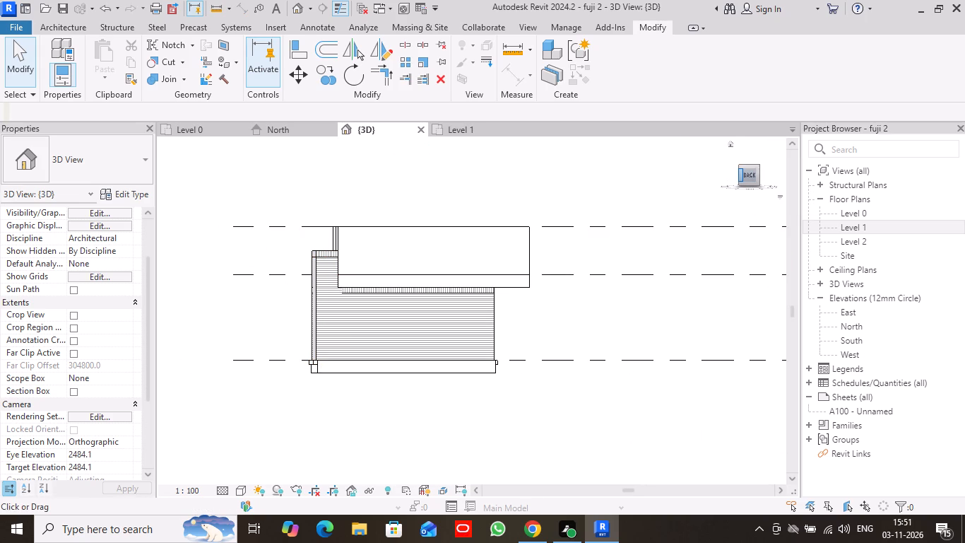
{"action": "left_click_drag", "start_coordinate": [739, 175], "coordinate": [398, 196]}
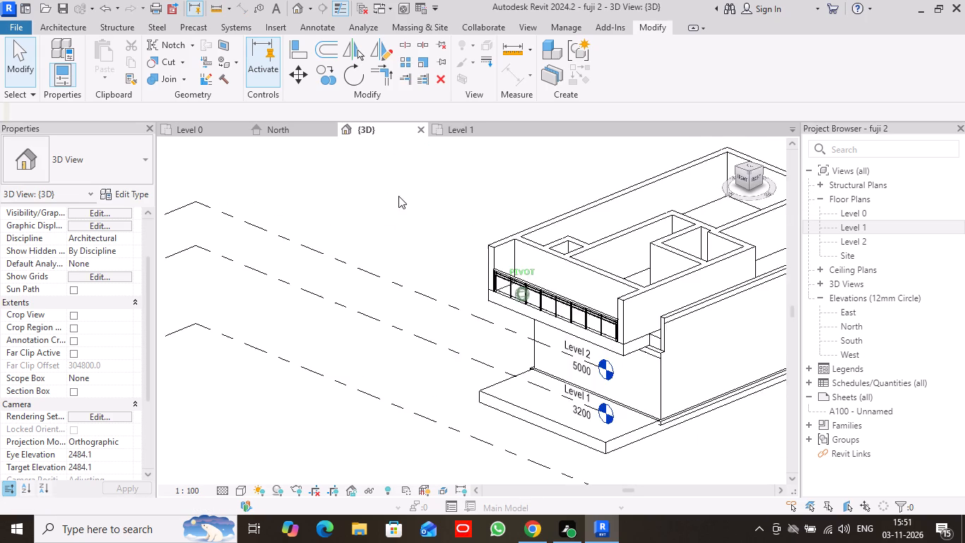
{"action": "left_click_drag", "start_coordinate": [398, 196], "coordinate": [410, 180]}
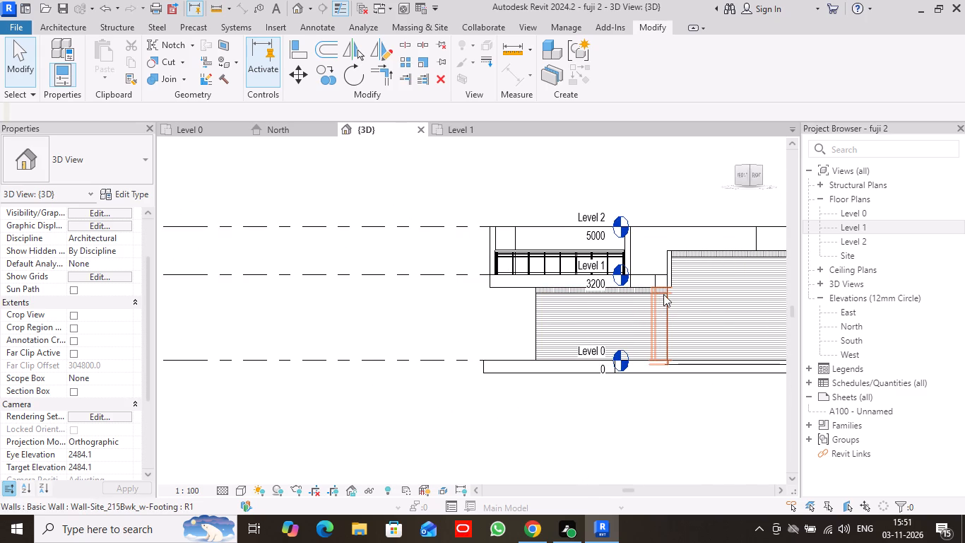
{"action": "left_click", "coordinate": [664, 289]}
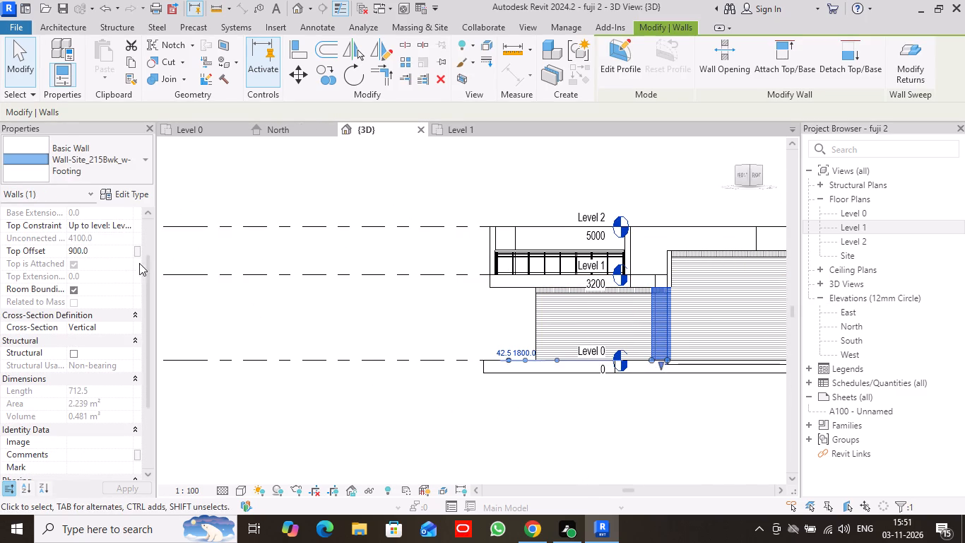
{"action": "left_click", "coordinate": [130, 227]}
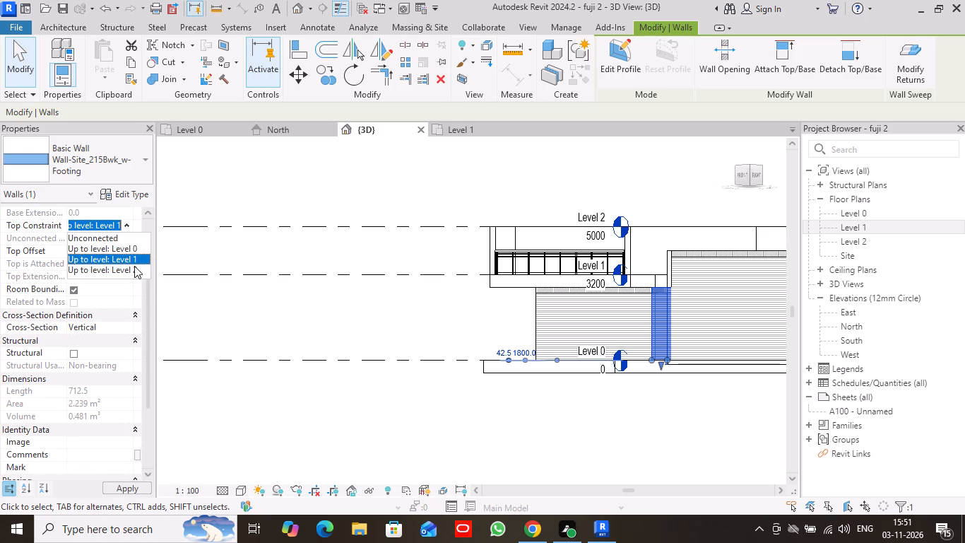
{"action": "left_click", "coordinate": [134, 266]}
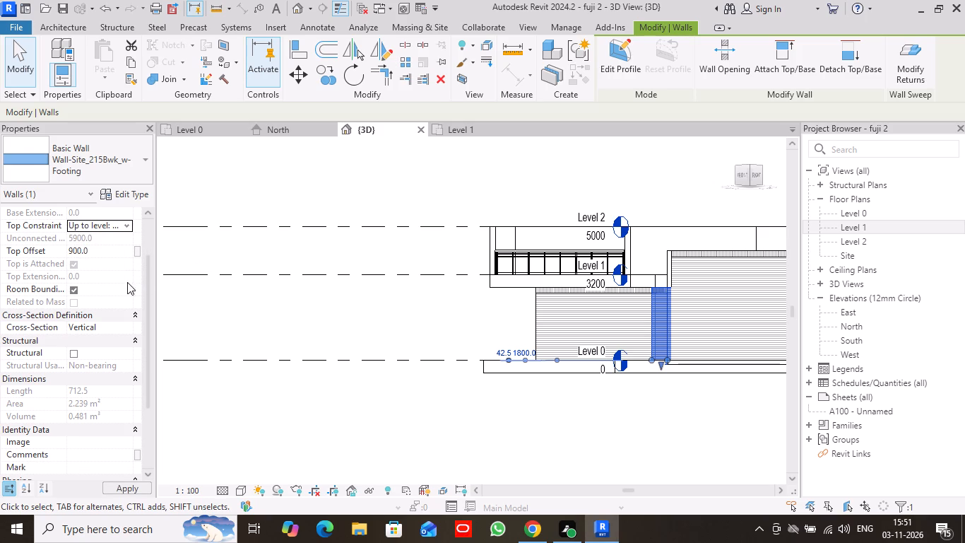
{"action": "left_click", "coordinate": [119, 485]}
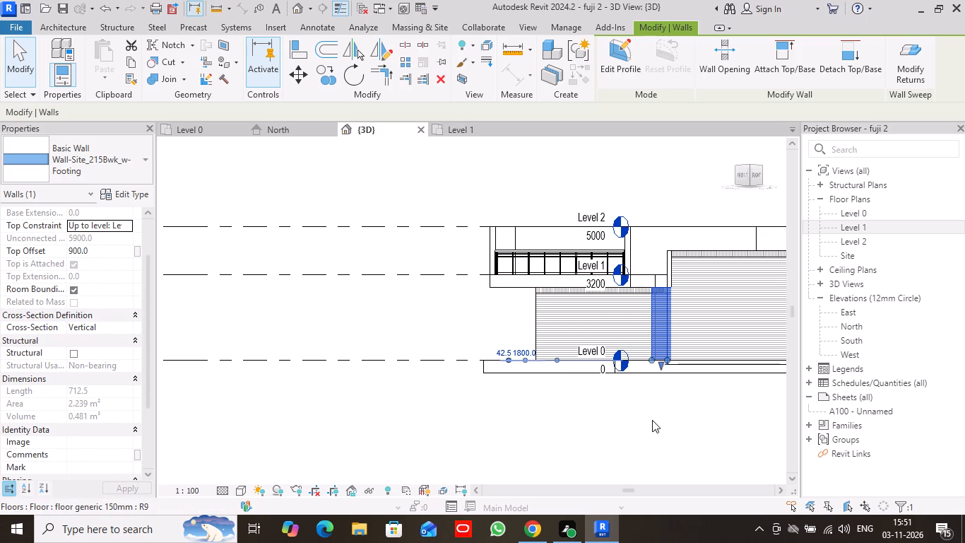
{"action": "scroll", "coordinate": [651, 421], "scroll_direction": "down", "scroll_amount": 1}
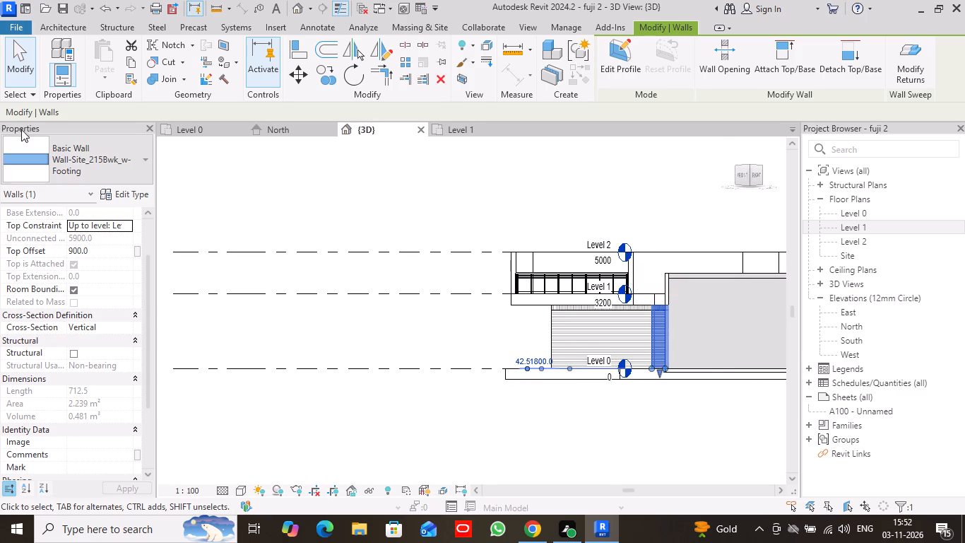
{"action": "left_click", "coordinate": [27, 54]}
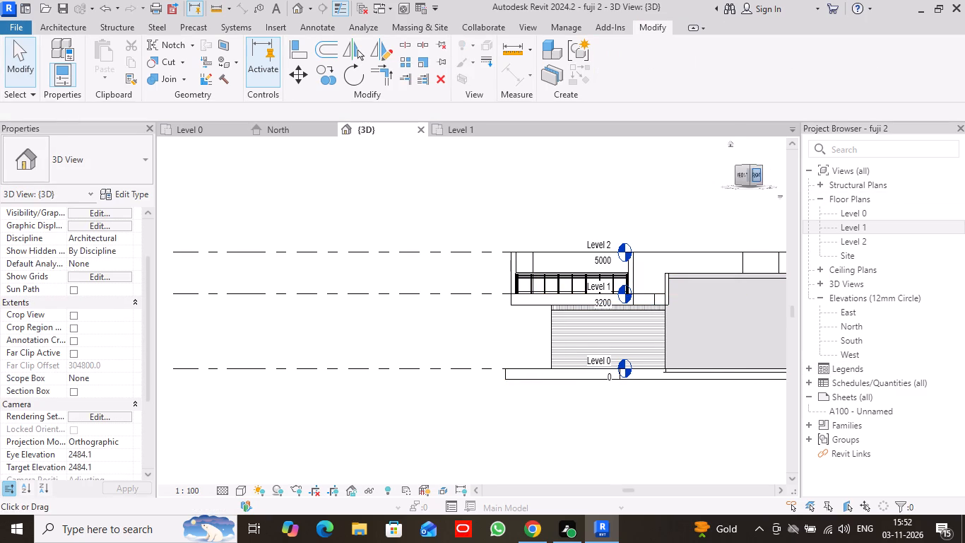
Examine the short east segment of the south wall in 3D and review its constraint and other instance properties.
{"action": "left_click_drag", "start_coordinate": [747, 174], "coordinate": [771, 184]}
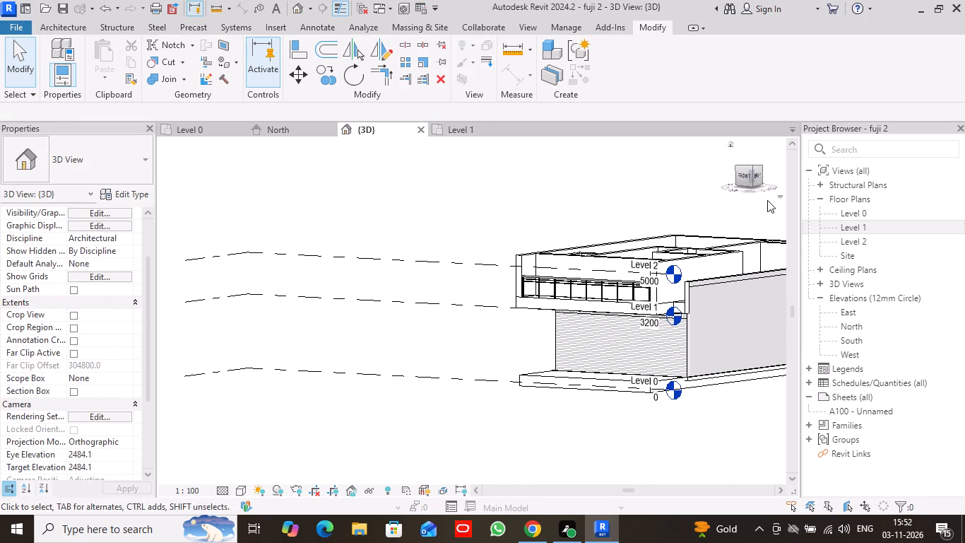
{"action": "scroll", "coordinate": [628, 351], "scroll_direction": "up", "scroll_amount": 5}
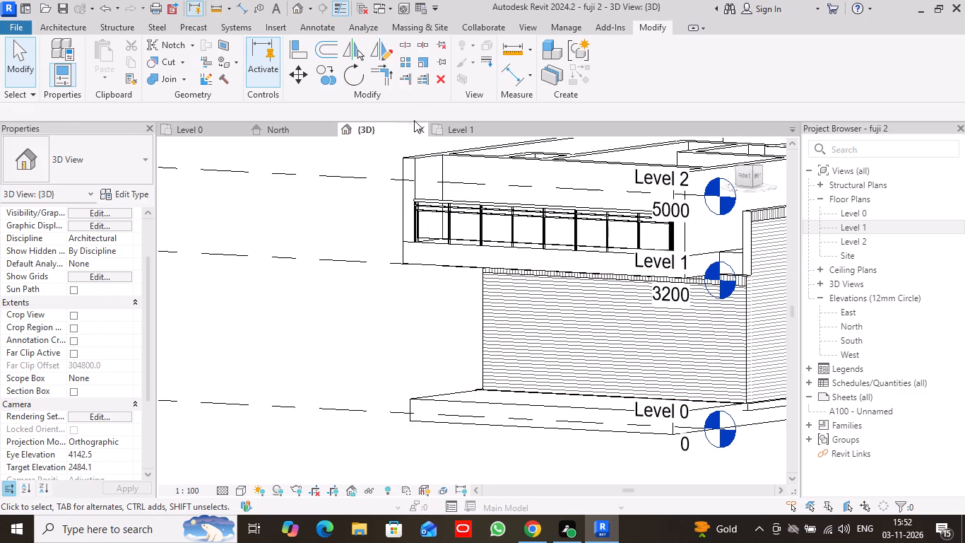
{"action": "scroll", "coordinate": [656, 243], "scroll_direction": "down", "scroll_amount": 2}
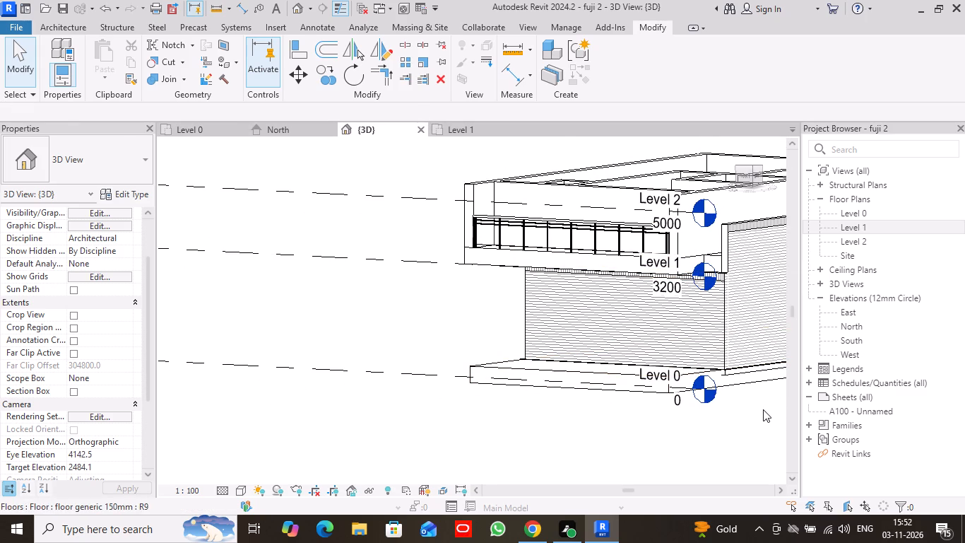
{"action": "middle_click_drag", "start_coordinate": [763, 409], "coordinate": [639, 385]}
{"action": "left_click", "coordinate": [591, 298]}
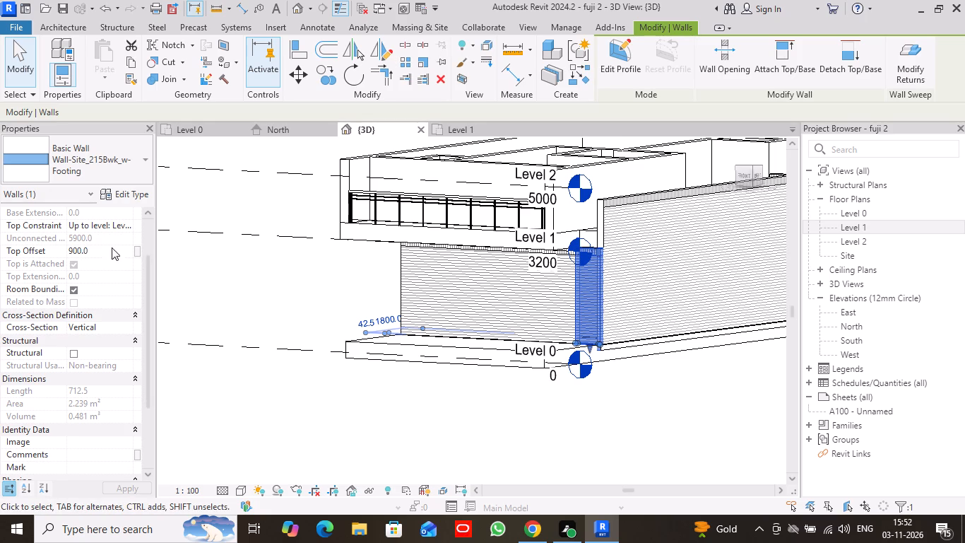
{"action": "left_click", "coordinate": [89, 214]}
{"action": "scroll", "coordinate": [103, 346], "scroll_direction": "down", "scroll_amount": 4}
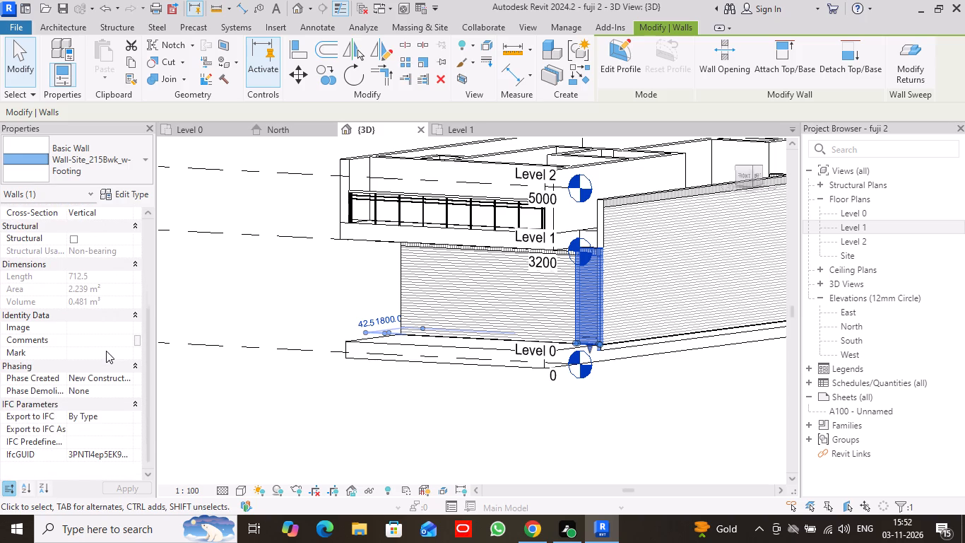
{"action": "scroll", "coordinate": [106, 351], "scroll_direction": "down", "scroll_amount": 2}
{"action": "scroll", "coordinate": [107, 351], "scroll_direction": "up", "scroll_amount": 9}
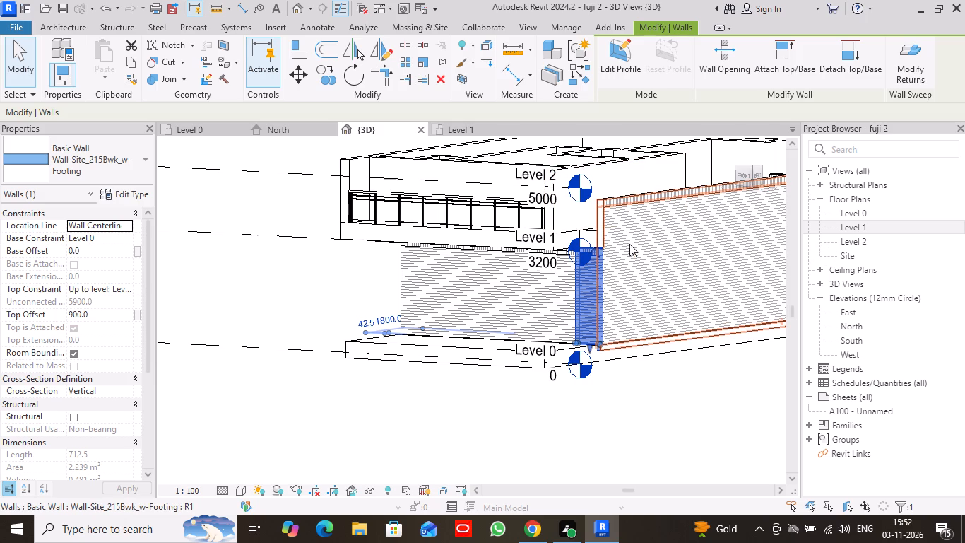
{"action": "middle_click_drag", "start_coordinate": [747, 368], "coordinate": [523, 403]}
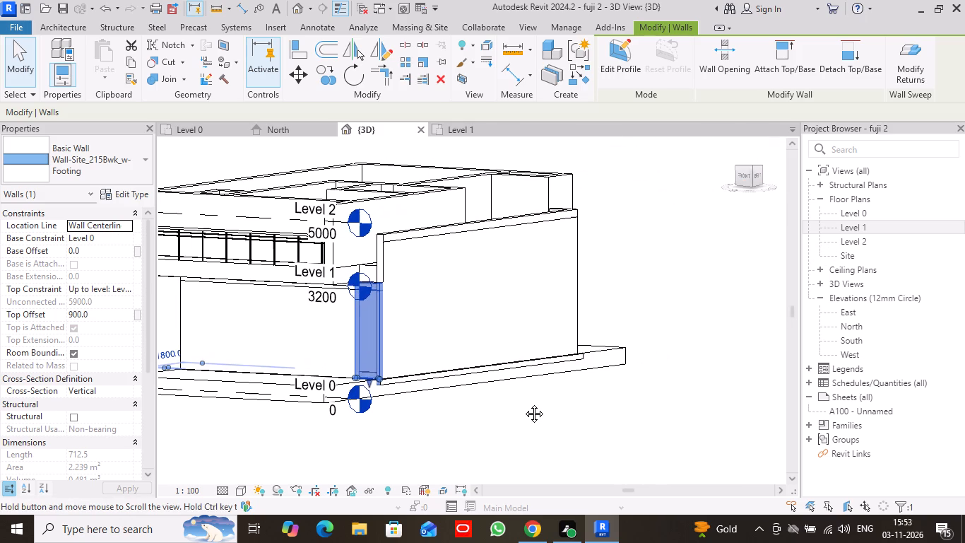
{"action": "middle_click_drag", "start_coordinate": [523, 403], "coordinate": [524, 403]}
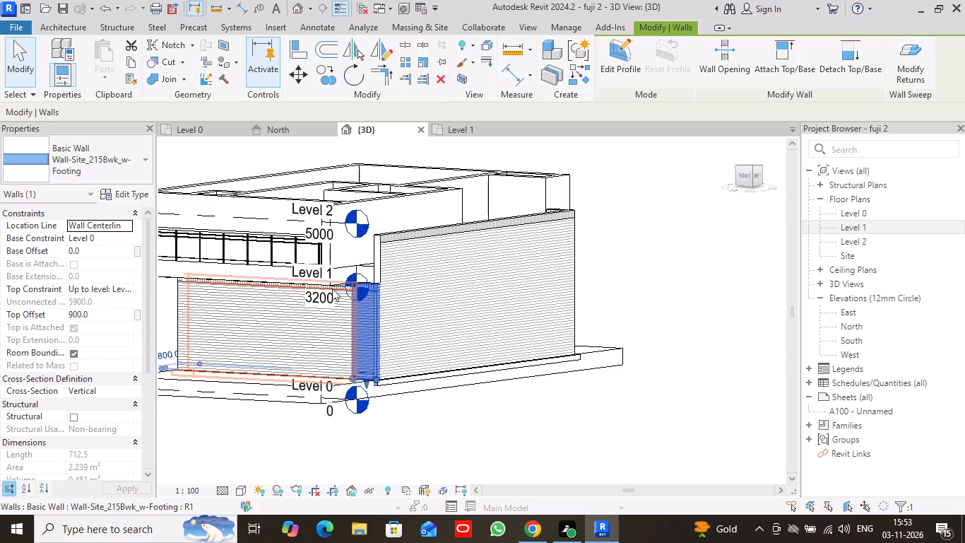
Compare the short east segments of the south and north walls in the Level 1 and Level 0 floor plans.
{"action": "left_click", "coordinate": [445, 127]}
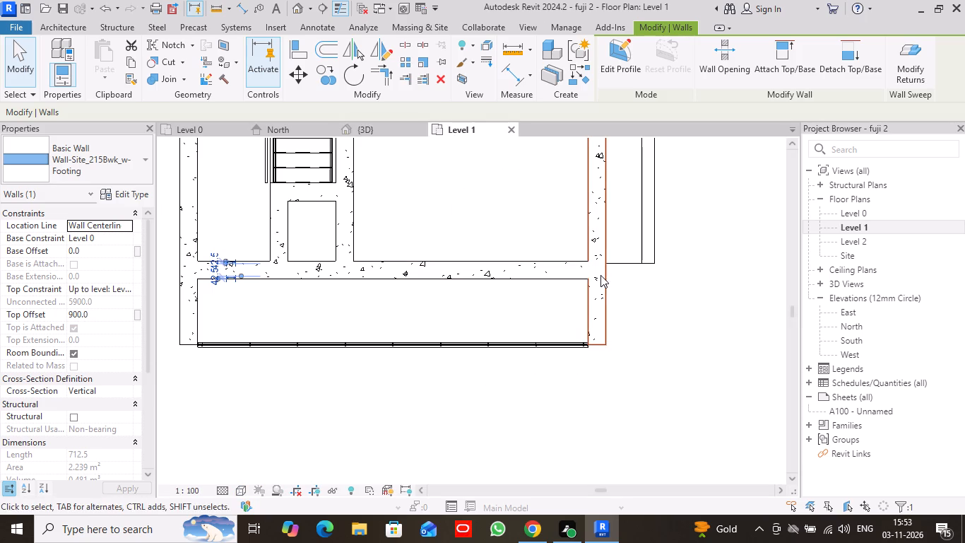
{"action": "scroll", "coordinate": [600, 293], "scroll_direction": "down", "scroll_amount": 1}
{"action": "left_click", "coordinate": [214, 124]}
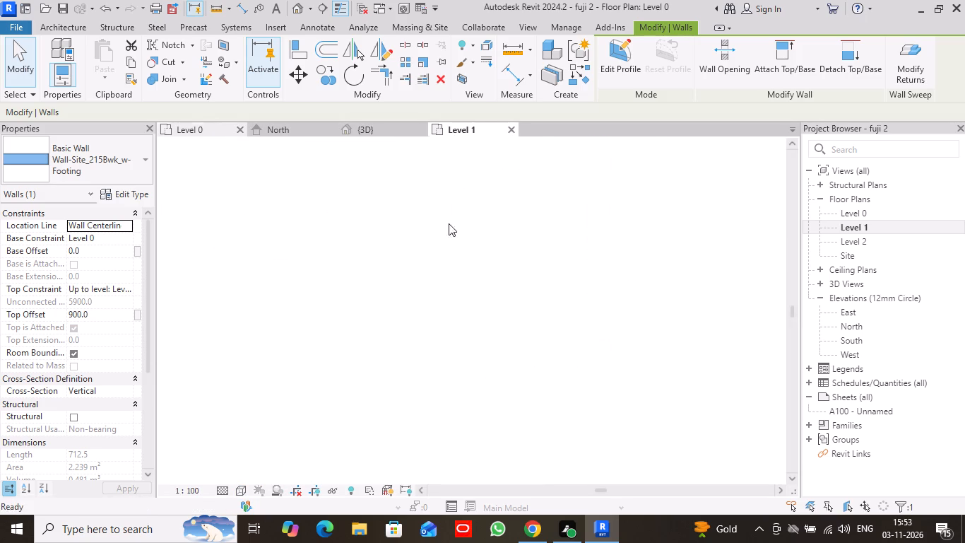
{"action": "middle_click_drag", "start_coordinate": [560, 462], "coordinate": [574, 341]}
{"action": "left_click", "coordinate": [597, 365]}
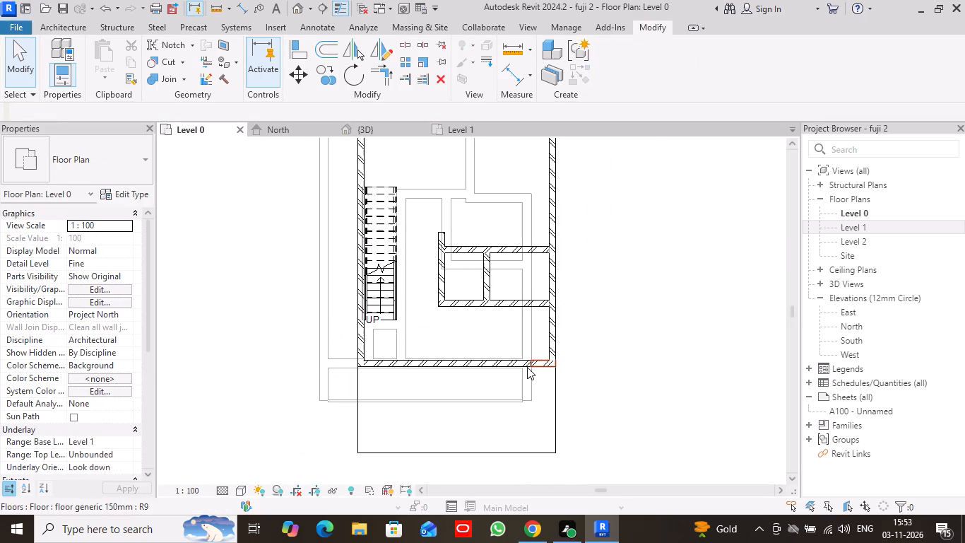
{"action": "middle_click_drag", "start_coordinate": [598, 199], "coordinate": [603, 390]}
{"action": "scroll", "coordinate": [603, 281], "scroll_direction": "down", "scroll_amount": 1}
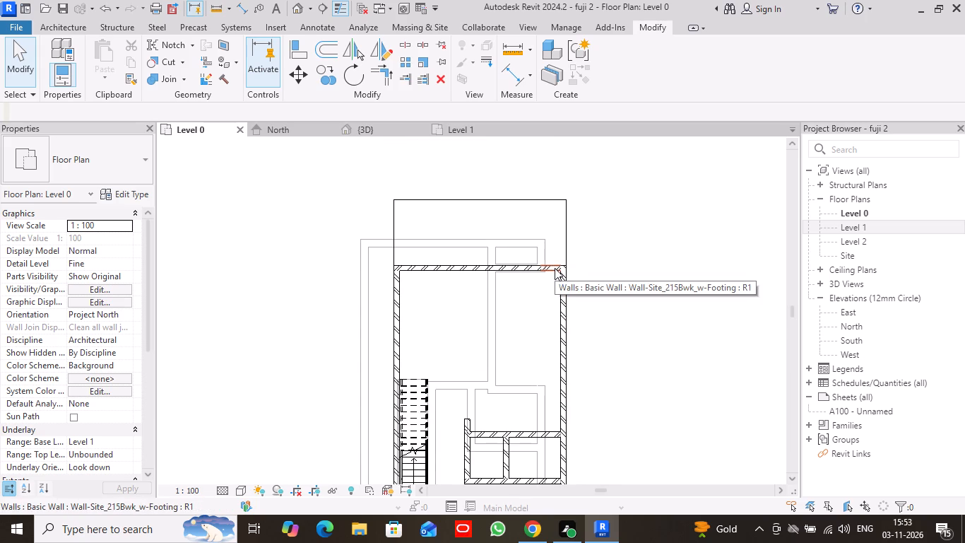
{"action": "middle_click_drag", "start_coordinate": [633, 439], "coordinate": [614, 296]}
{"action": "scroll", "coordinate": [614, 296], "scroll_direction": "up", "scroll_amount": 1}
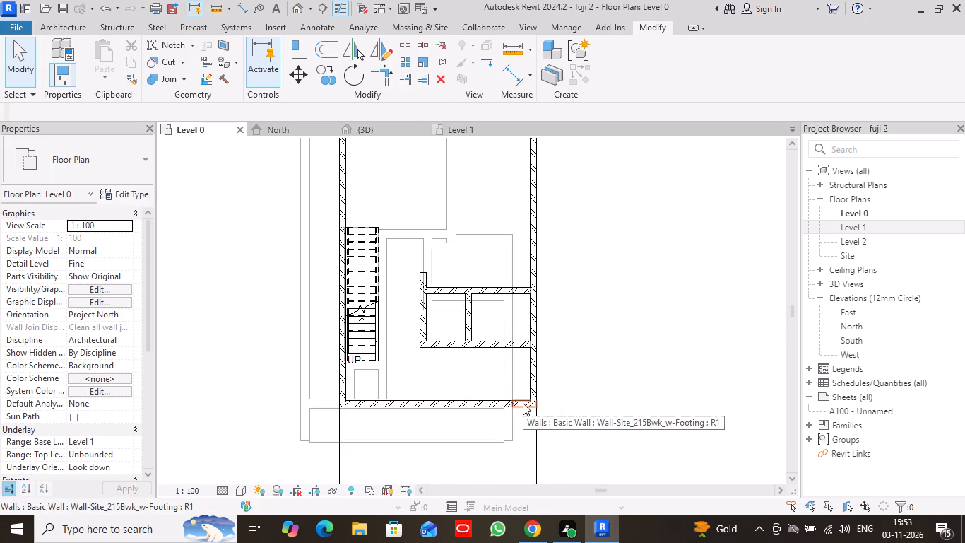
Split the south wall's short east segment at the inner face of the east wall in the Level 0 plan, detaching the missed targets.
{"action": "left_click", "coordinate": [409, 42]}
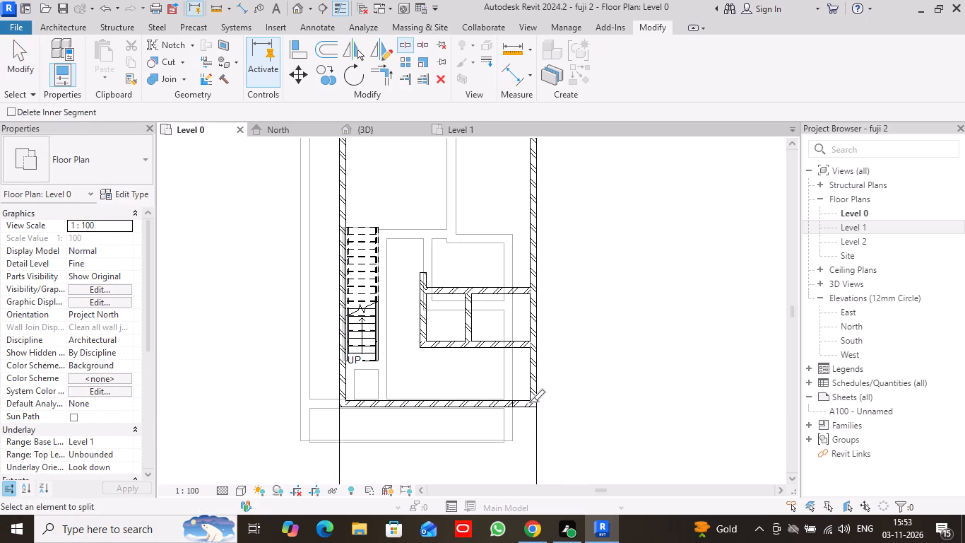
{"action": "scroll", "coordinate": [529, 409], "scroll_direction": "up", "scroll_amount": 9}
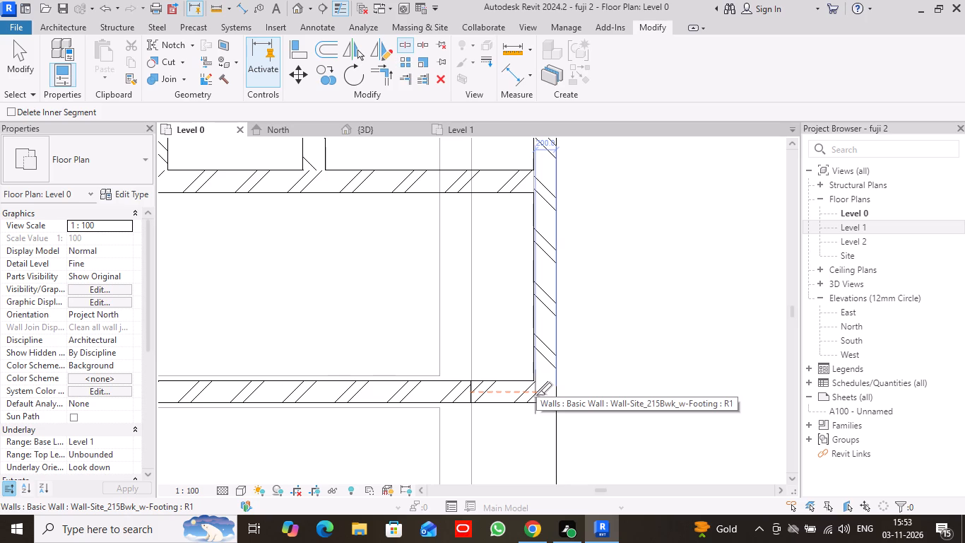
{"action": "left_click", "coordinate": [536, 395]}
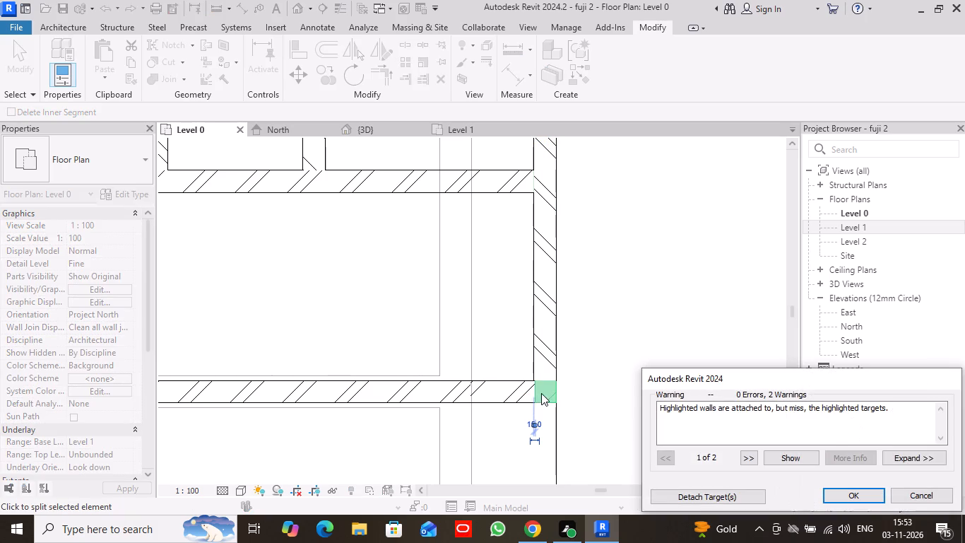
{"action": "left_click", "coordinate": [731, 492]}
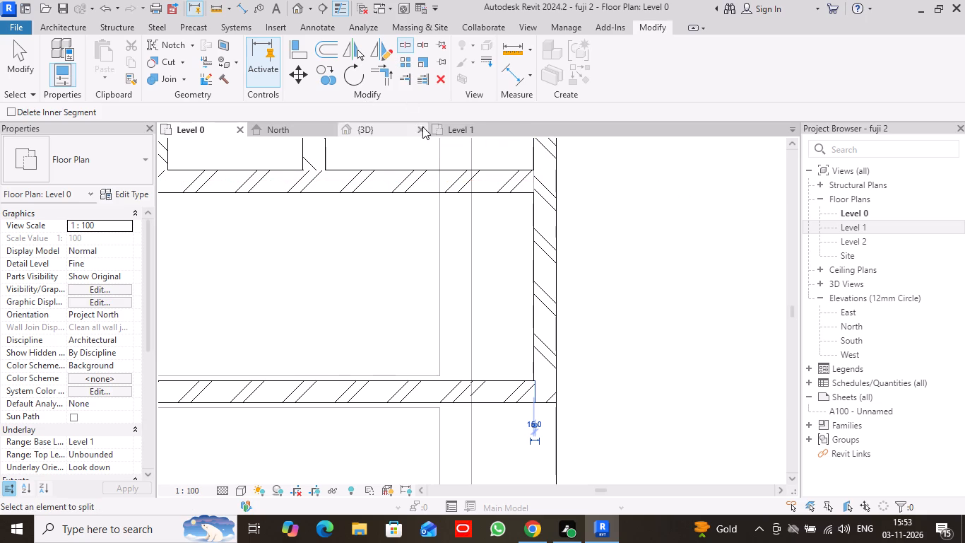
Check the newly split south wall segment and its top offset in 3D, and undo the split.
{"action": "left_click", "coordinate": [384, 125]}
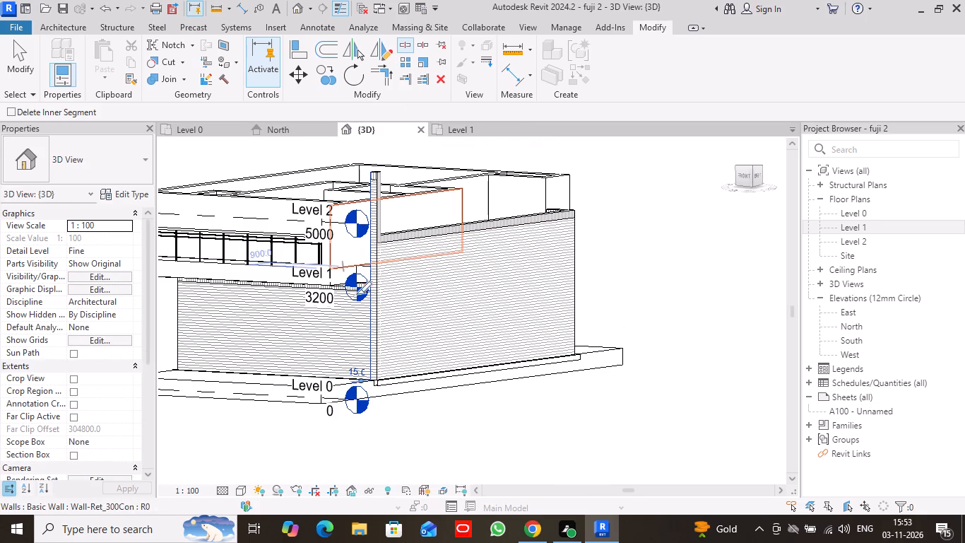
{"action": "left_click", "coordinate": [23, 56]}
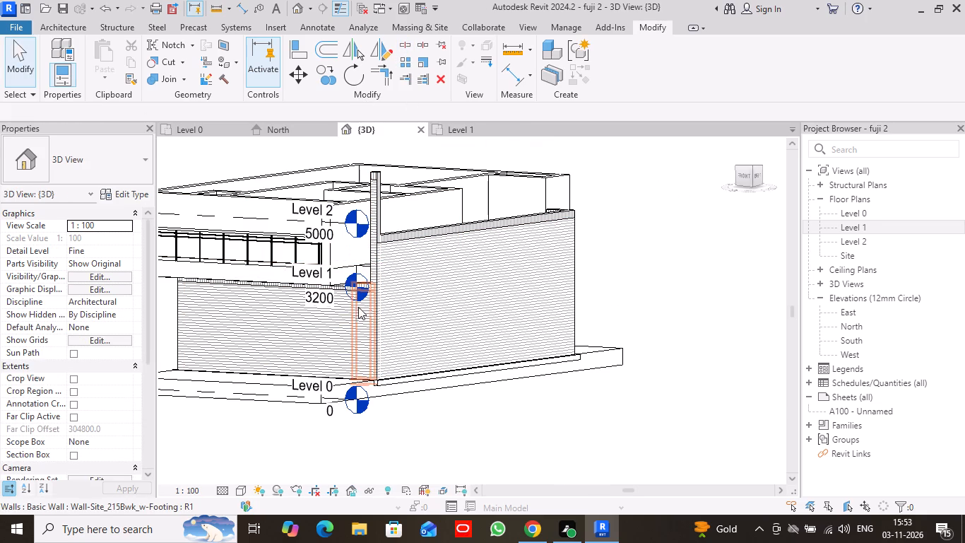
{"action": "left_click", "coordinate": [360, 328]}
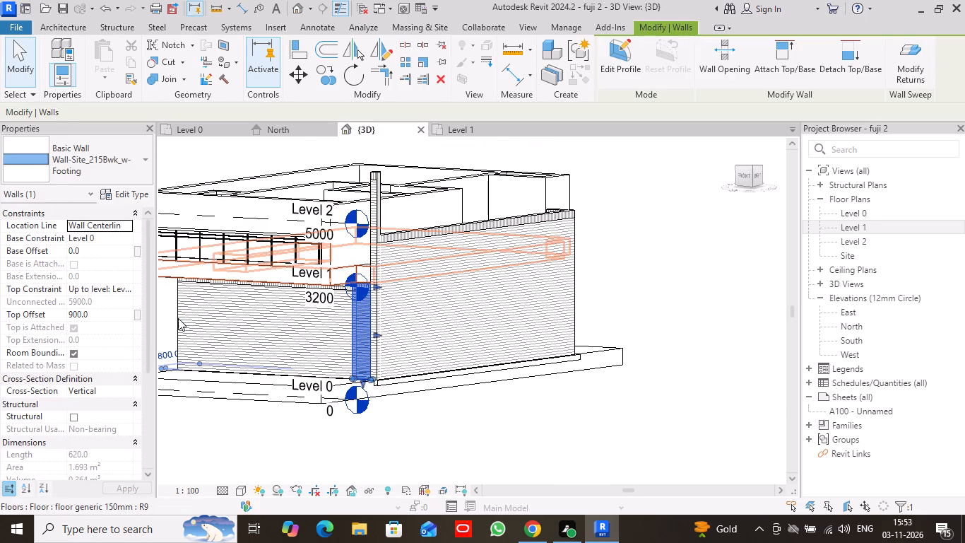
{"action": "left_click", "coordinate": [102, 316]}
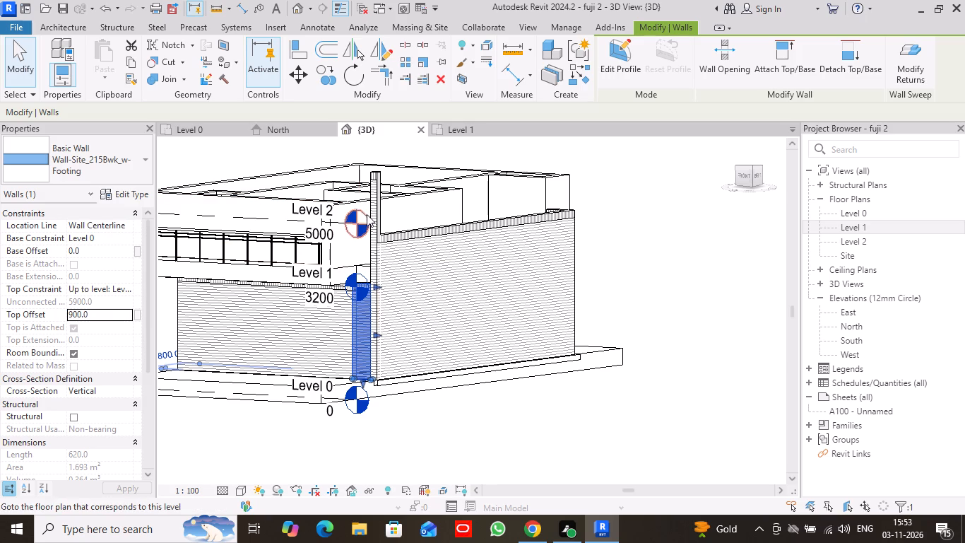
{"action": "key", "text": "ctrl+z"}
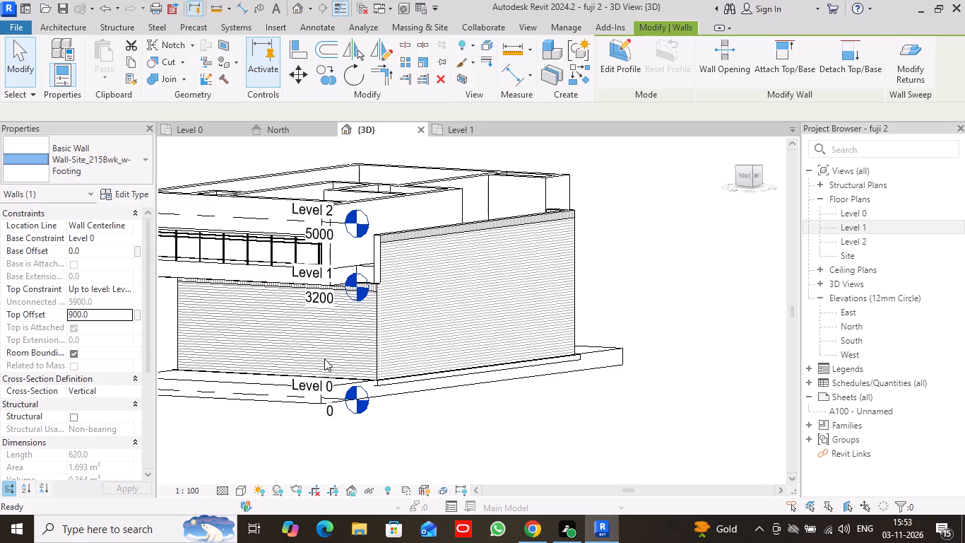
Recheck the top offset of the south wall's short east segment in 3D and review its corner in the Level 1 and Level 0 plans.
{"action": "left_click", "coordinate": [367, 317]}
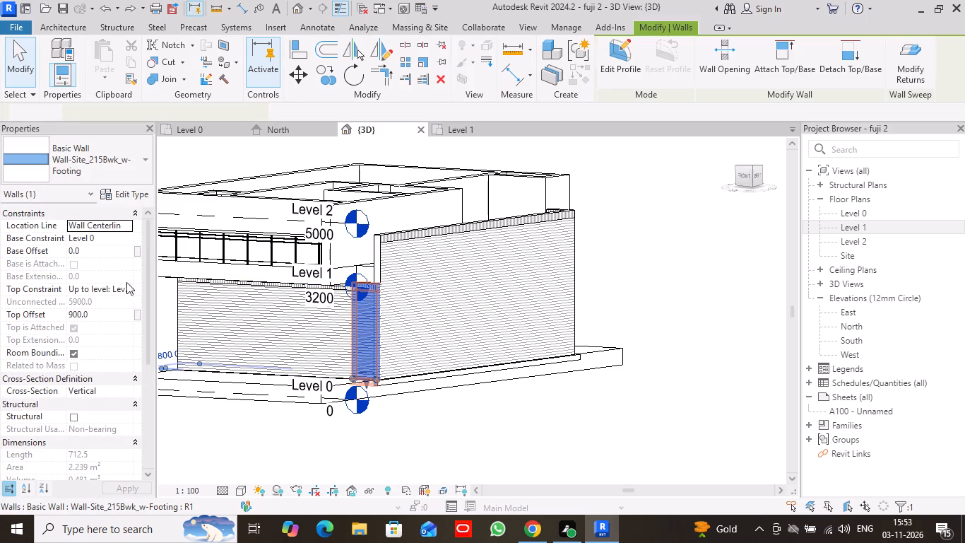
{"action": "left_click", "coordinate": [100, 315]}
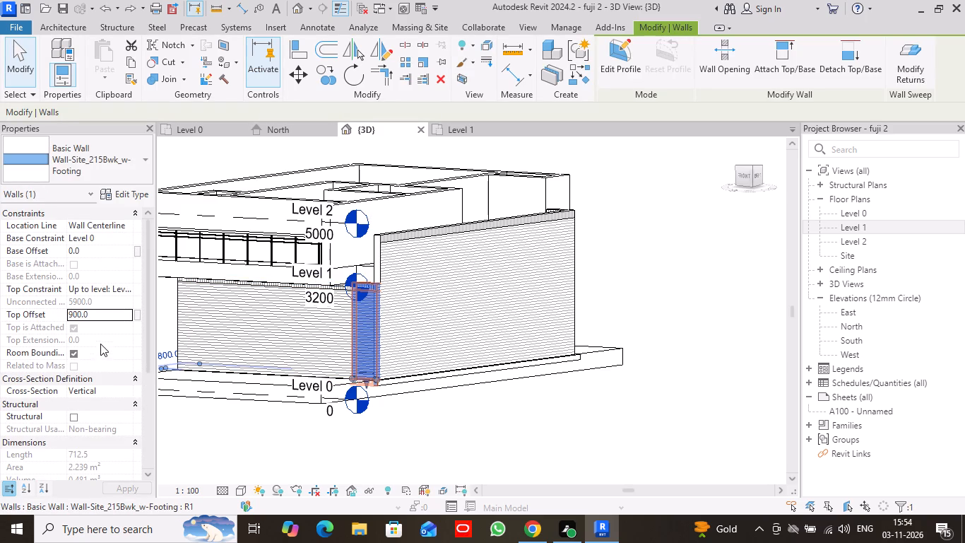
{"action": "left_click", "coordinate": [130, 484]}
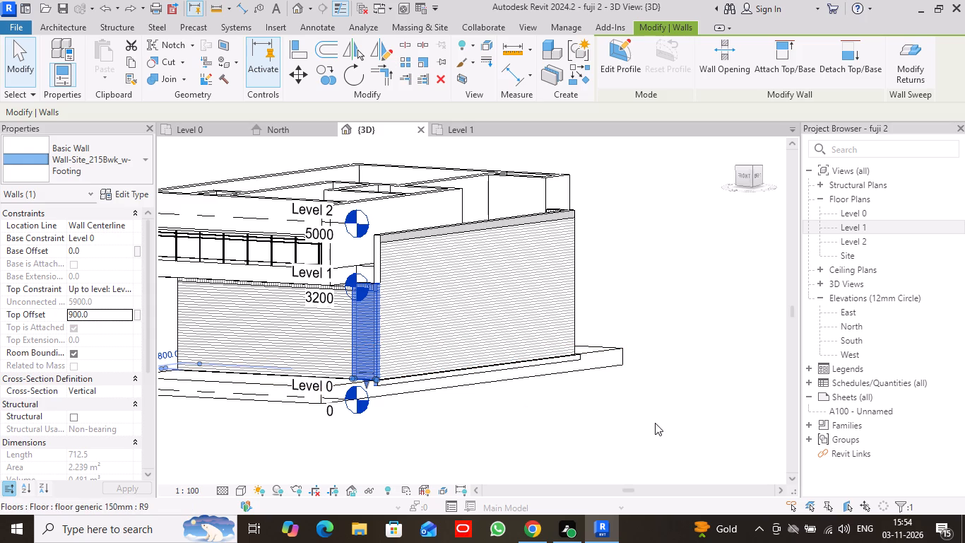
{"action": "left_click", "coordinate": [578, 438]}
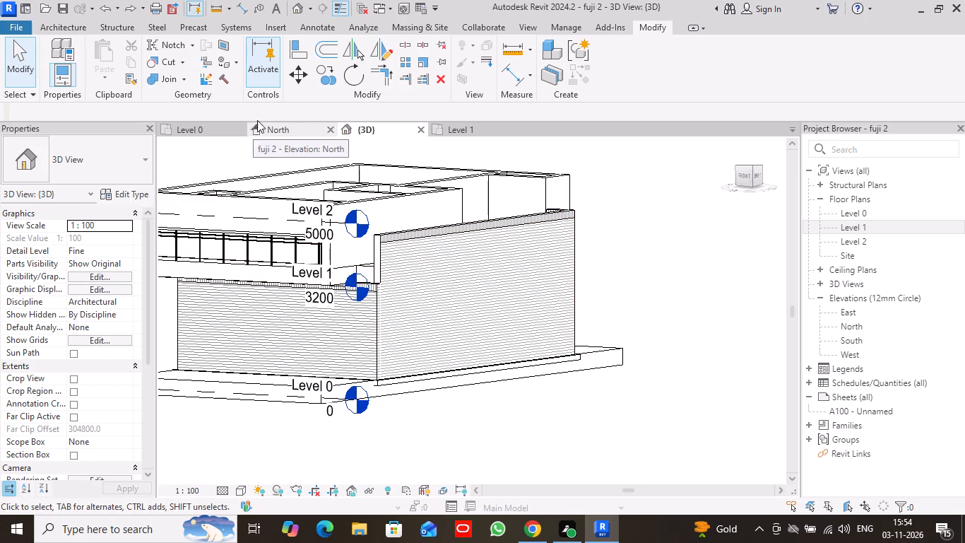
{"action": "left_click", "coordinate": [461, 129]}
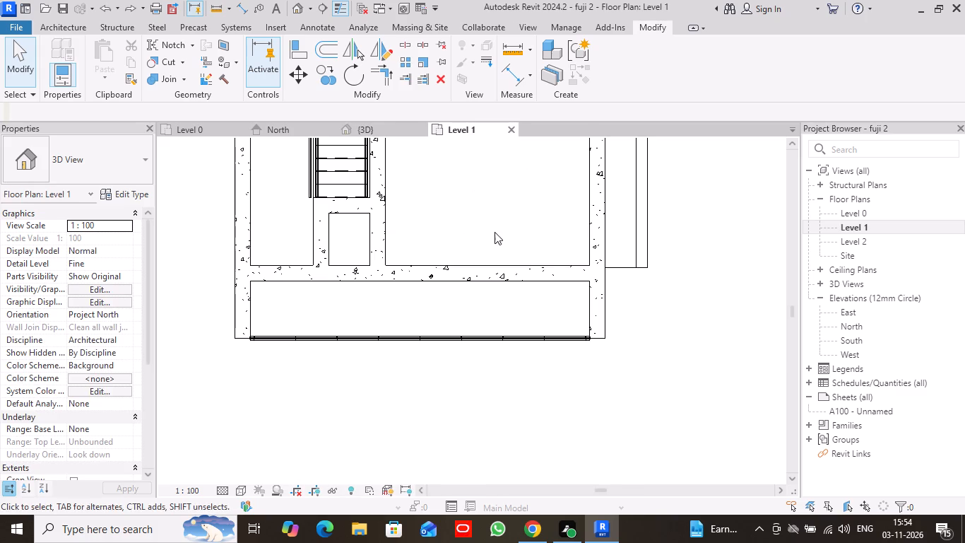
{"action": "left_click", "coordinate": [207, 128]}
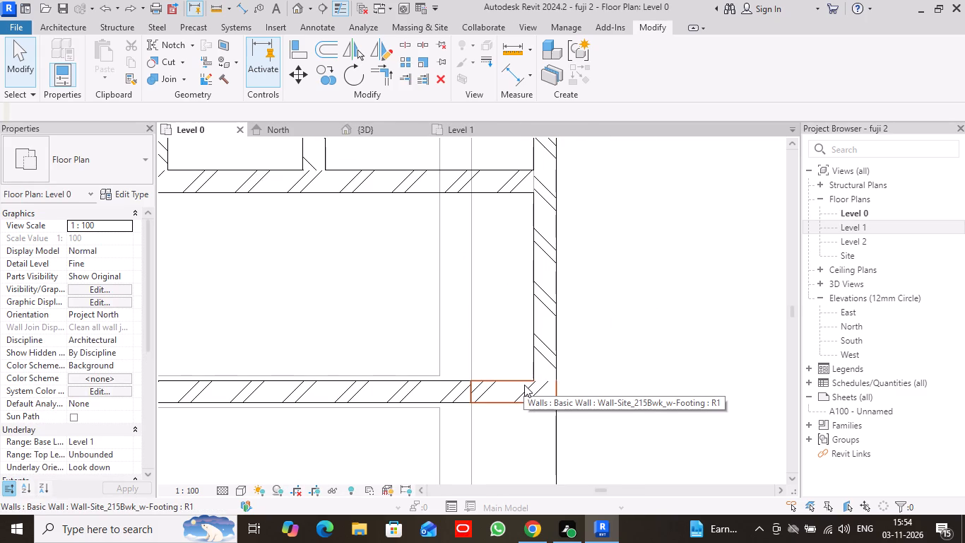
{"action": "left_click", "coordinate": [384, 131]}
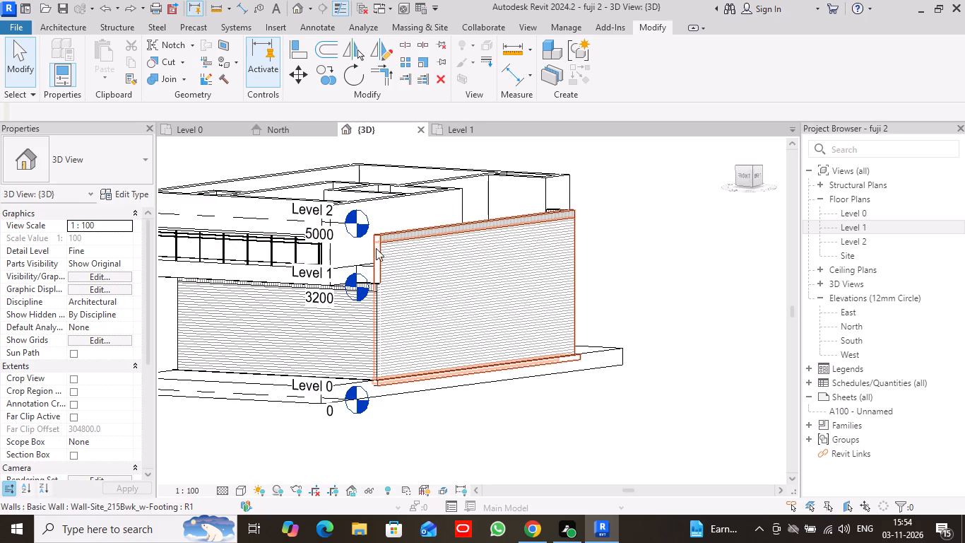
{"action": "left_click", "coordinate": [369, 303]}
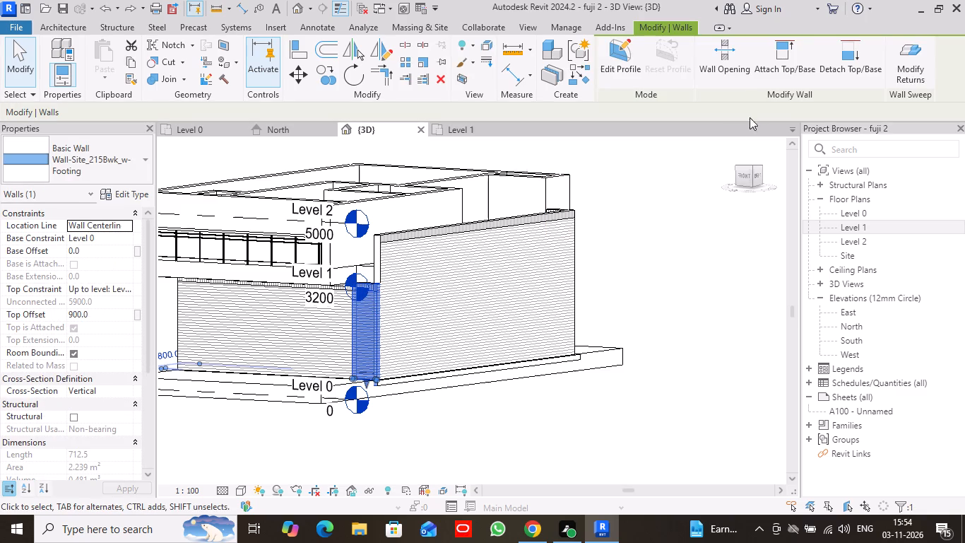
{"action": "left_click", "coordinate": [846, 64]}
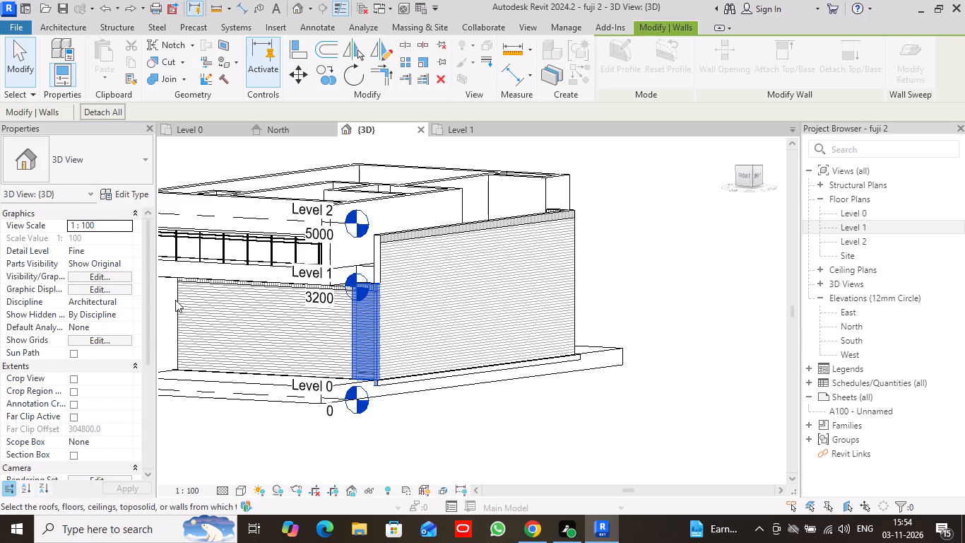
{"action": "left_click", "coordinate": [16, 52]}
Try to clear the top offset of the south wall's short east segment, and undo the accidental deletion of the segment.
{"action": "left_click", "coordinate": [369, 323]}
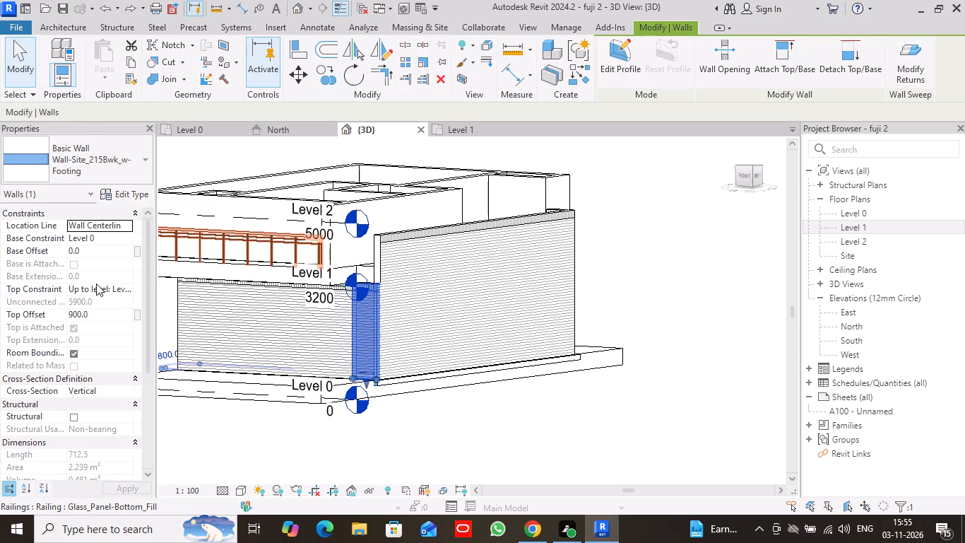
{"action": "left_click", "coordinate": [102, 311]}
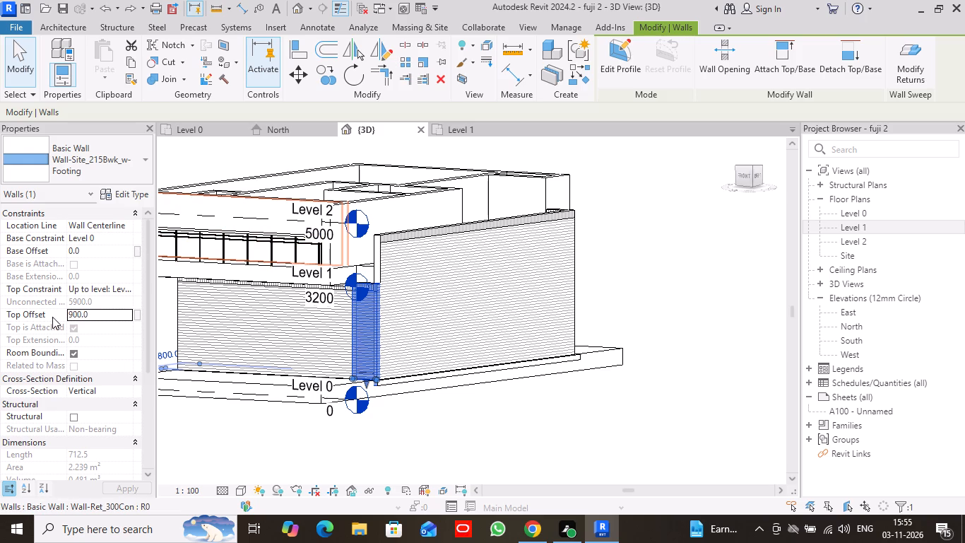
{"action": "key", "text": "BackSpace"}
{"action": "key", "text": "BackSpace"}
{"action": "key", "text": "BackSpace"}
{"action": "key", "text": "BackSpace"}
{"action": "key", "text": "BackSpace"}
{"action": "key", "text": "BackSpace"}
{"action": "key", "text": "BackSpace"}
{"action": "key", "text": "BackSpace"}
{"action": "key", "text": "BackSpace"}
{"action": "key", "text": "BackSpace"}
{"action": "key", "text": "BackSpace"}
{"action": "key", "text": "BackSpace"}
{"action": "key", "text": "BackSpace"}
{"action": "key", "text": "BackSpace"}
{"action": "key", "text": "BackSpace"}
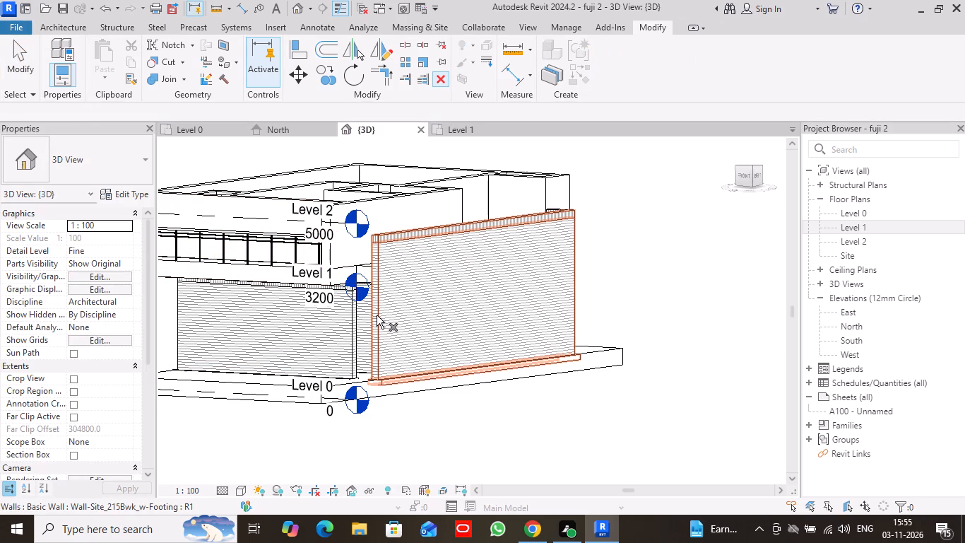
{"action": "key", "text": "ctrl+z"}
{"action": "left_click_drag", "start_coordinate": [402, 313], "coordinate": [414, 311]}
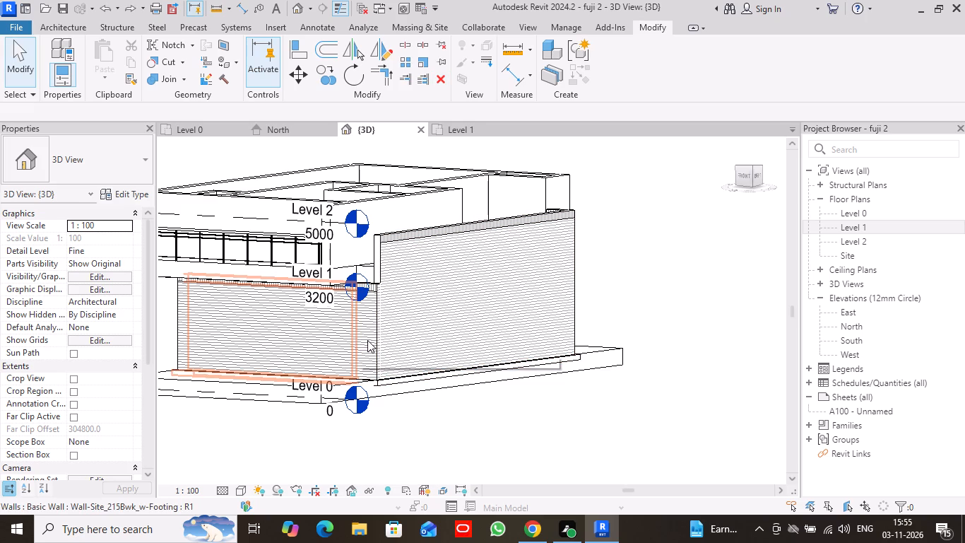
Set the short east segment of the south wall to top constraint Up to level: Level 1 with a top offset of 900.
{"action": "left_click", "coordinate": [370, 340]}
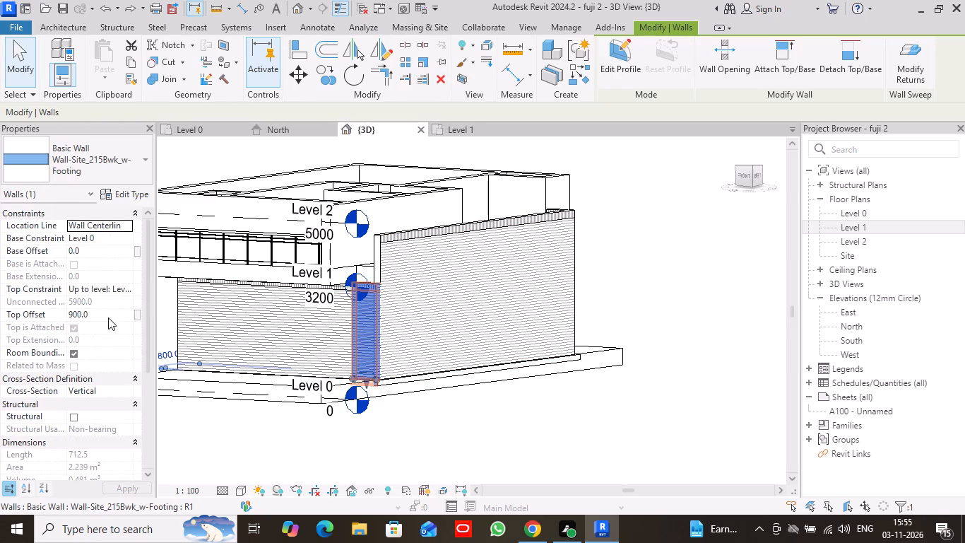
{"action": "left_click", "coordinate": [132, 226]}
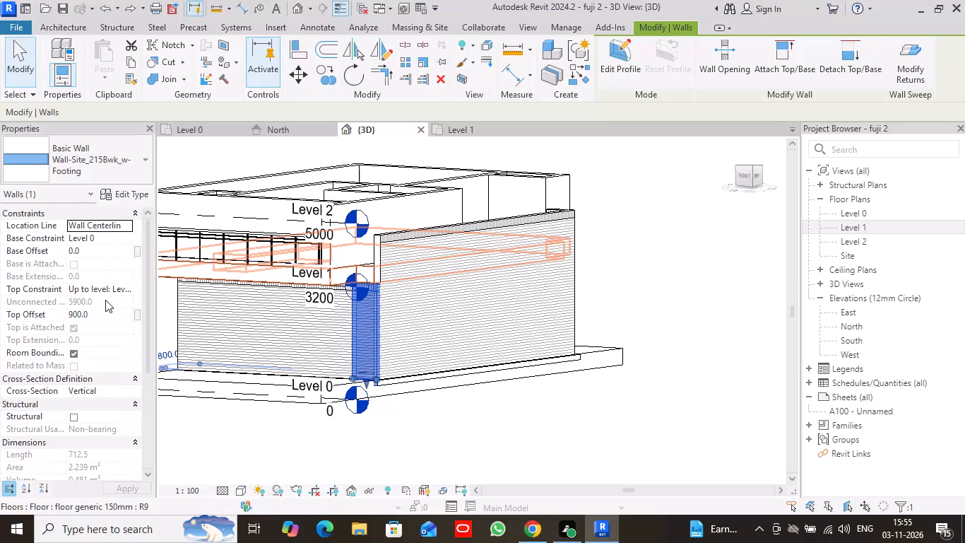
{"action": "left_click", "coordinate": [129, 289]}
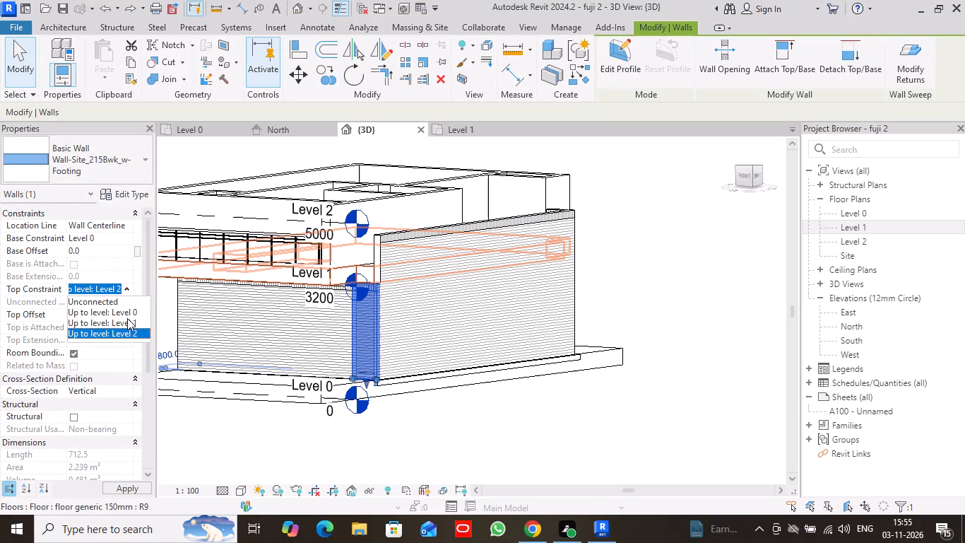
{"action": "left_click", "coordinate": [127, 319]}
{"action": "left_click", "coordinate": [101, 317]}
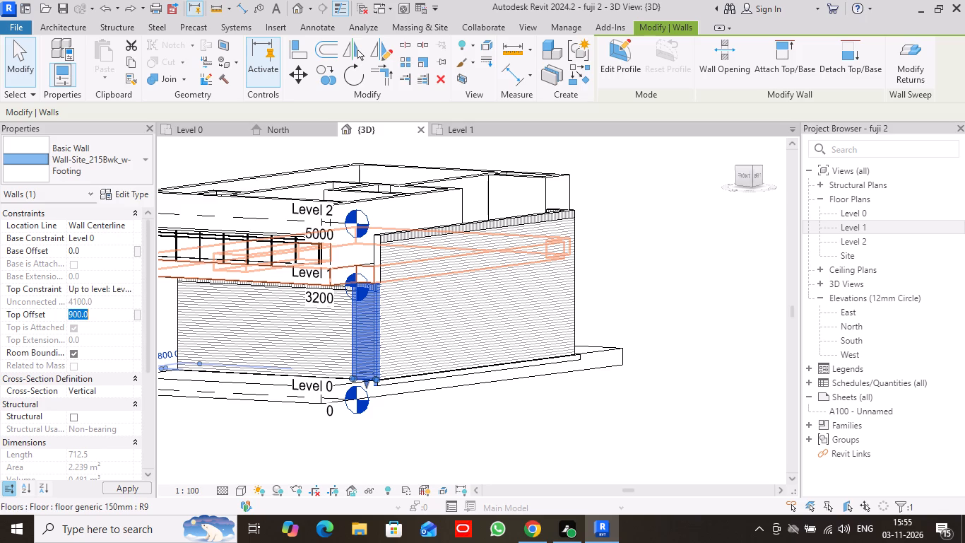
{"action": "key", "text": "9"}
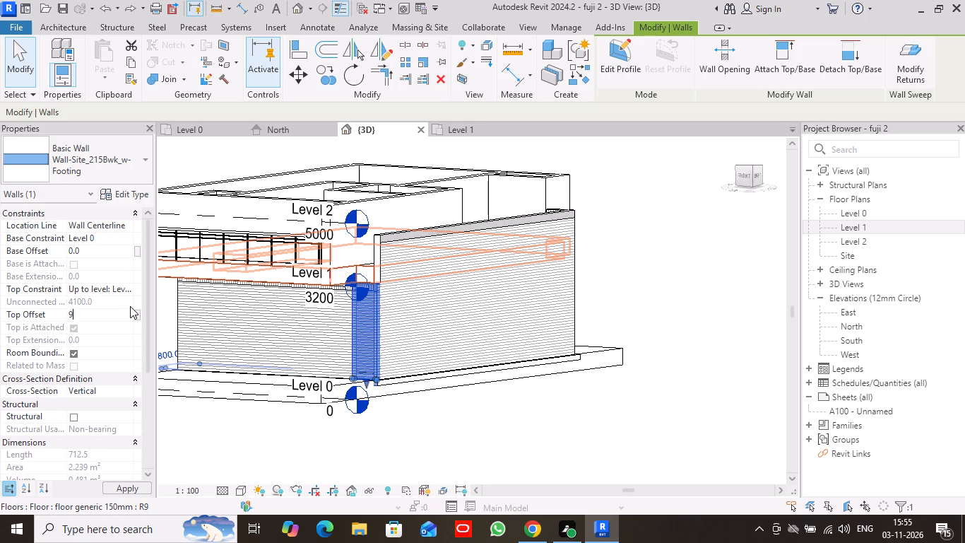
{"action": "type", "text": "00"}
{"action": "left_click", "coordinate": [127, 486]}
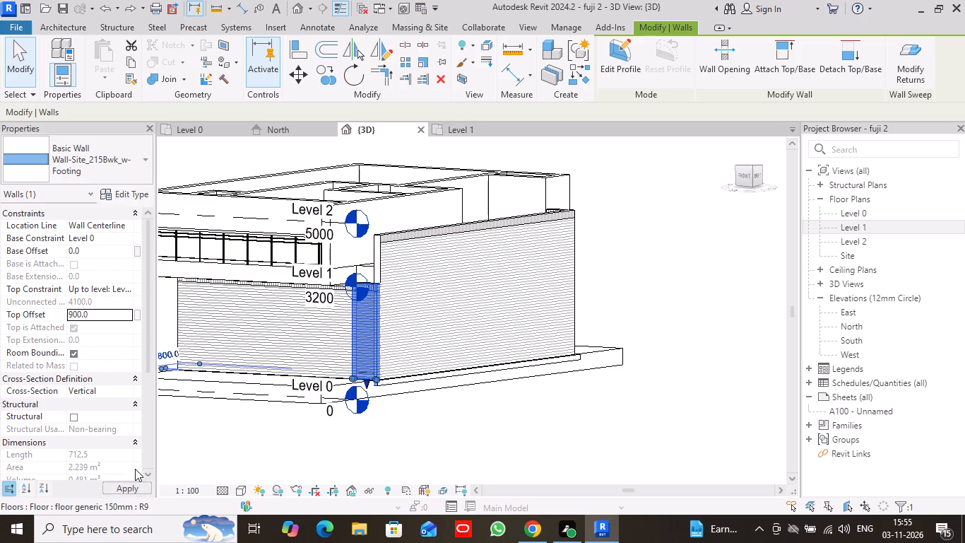
{"action": "left_click", "coordinate": [497, 444]}
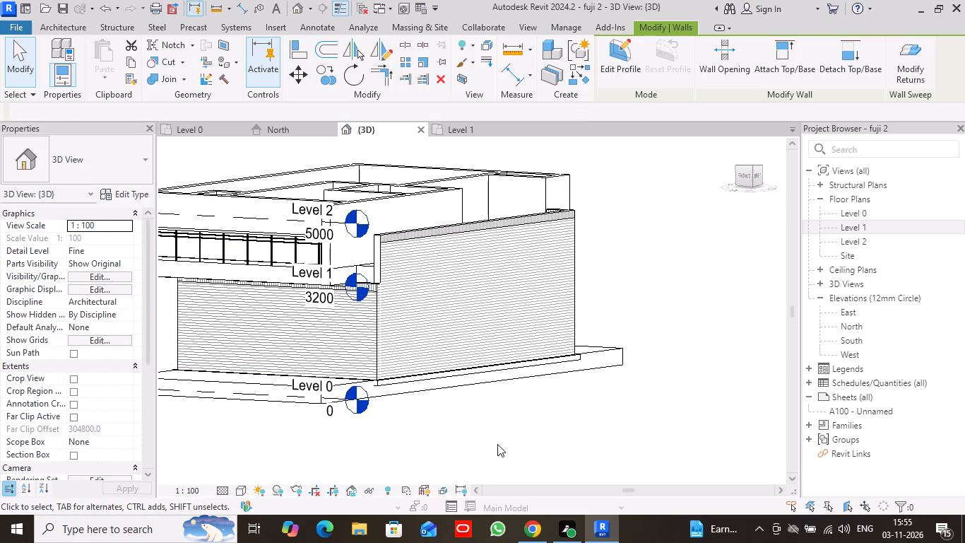
{"action": "scroll", "coordinate": [509, 438], "scroll_direction": "up", "scroll_amount": 1}
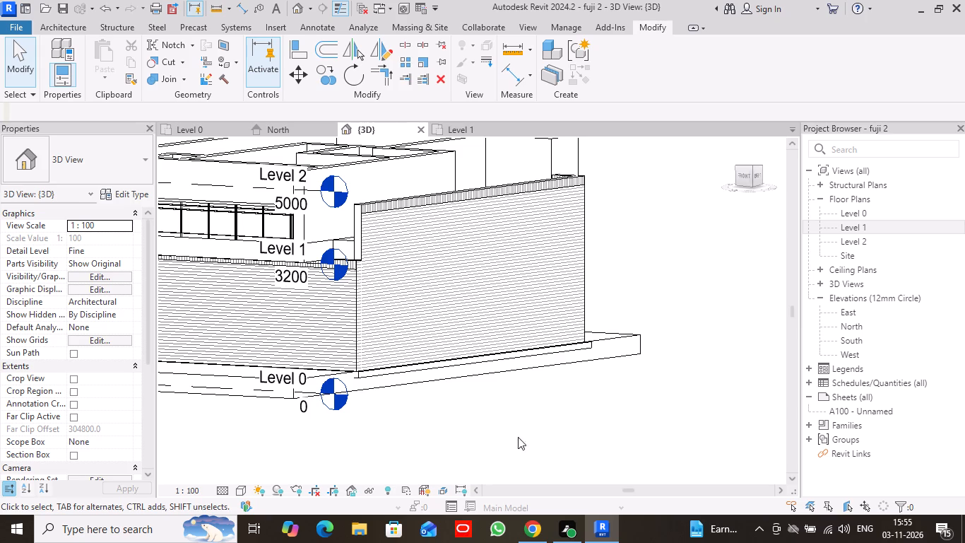
Set the underlay's base level to None in the Level 0 floor plan.
{"action": "scroll", "coordinate": [523, 433], "scroll_direction": "down", "scroll_amount": 1}
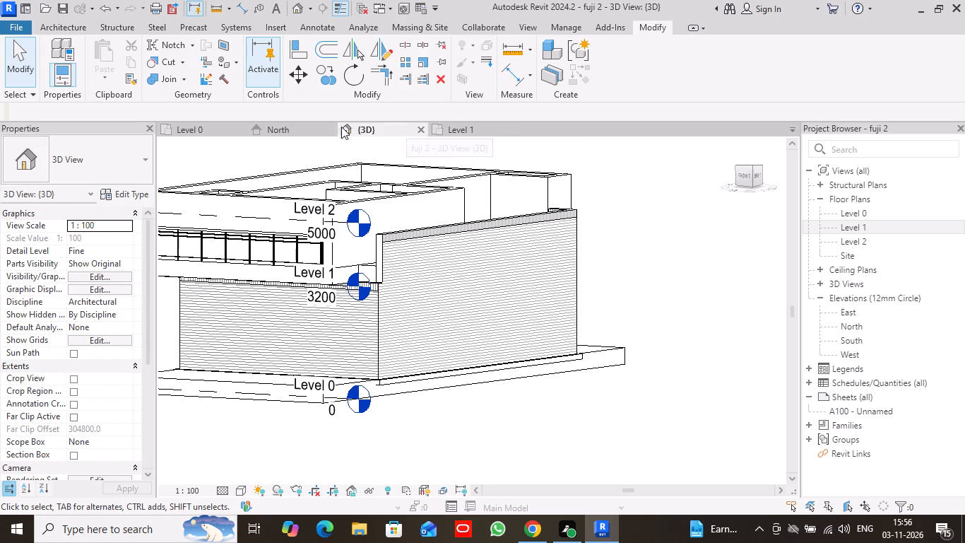
{"action": "left_click", "coordinate": [229, 125]}
{"action": "scroll", "coordinate": [503, 333], "scroll_direction": "down", "scroll_amount": 3}
{"action": "scroll", "coordinate": [506, 331], "scroll_direction": "up", "scroll_amount": 1}
{"action": "scroll", "coordinate": [520, 328], "scroll_direction": "down", "scroll_amount": 6}
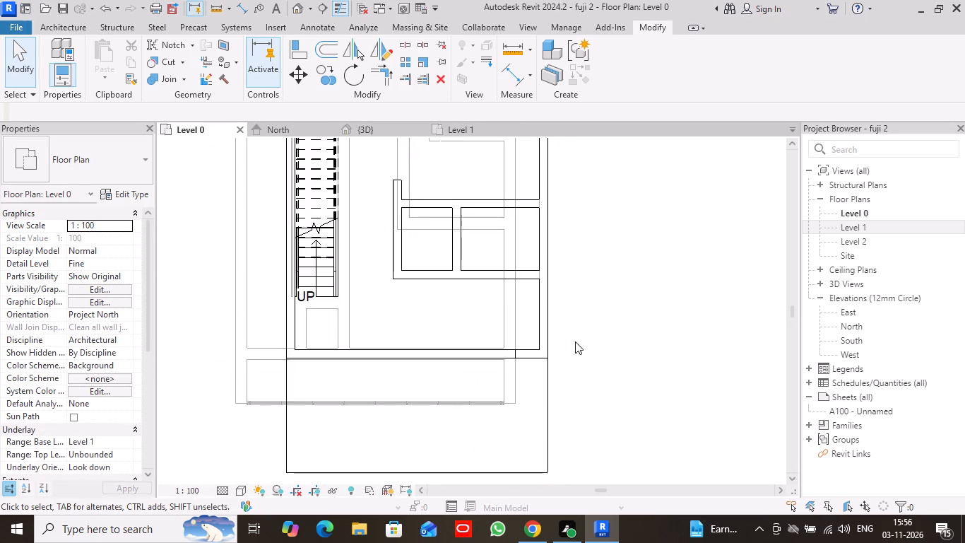
{"action": "scroll", "coordinate": [575, 341], "scroll_direction": "down", "scroll_amount": 4}
{"action": "middle_click_drag", "start_coordinate": [611, 254], "coordinate": [612, 313]}
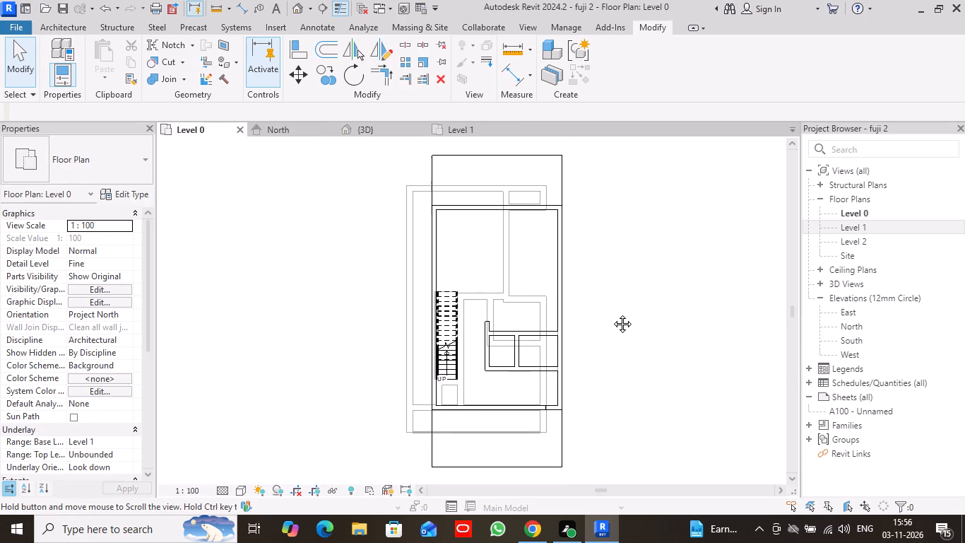
{"action": "middle_click_drag", "start_coordinate": [612, 313], "coordinate": [609, 290]}
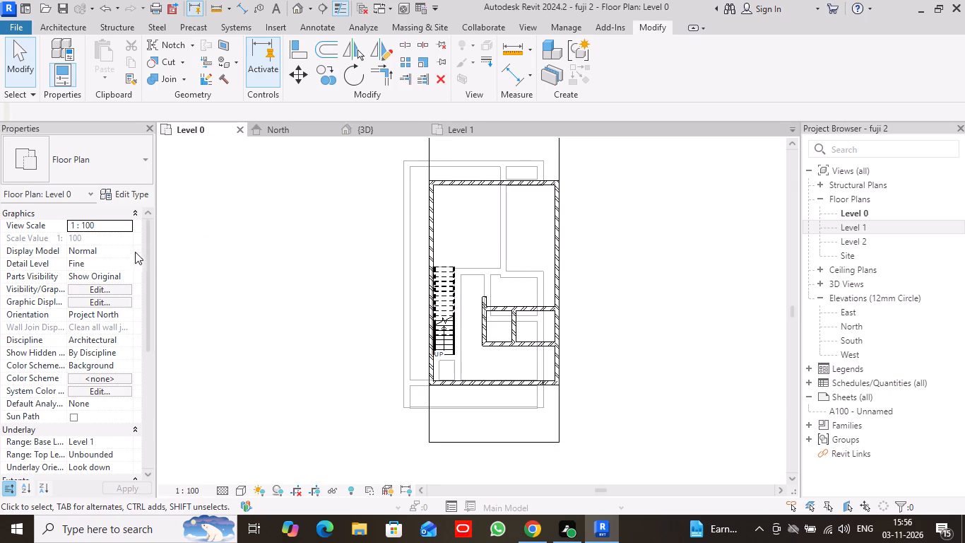
{"action": "left_click", "coordinate": [146, 210]}
{"action": "left_click", "coordinate": [119, 443]}
{"action": "left_click", "coordinate": [125, 442]}
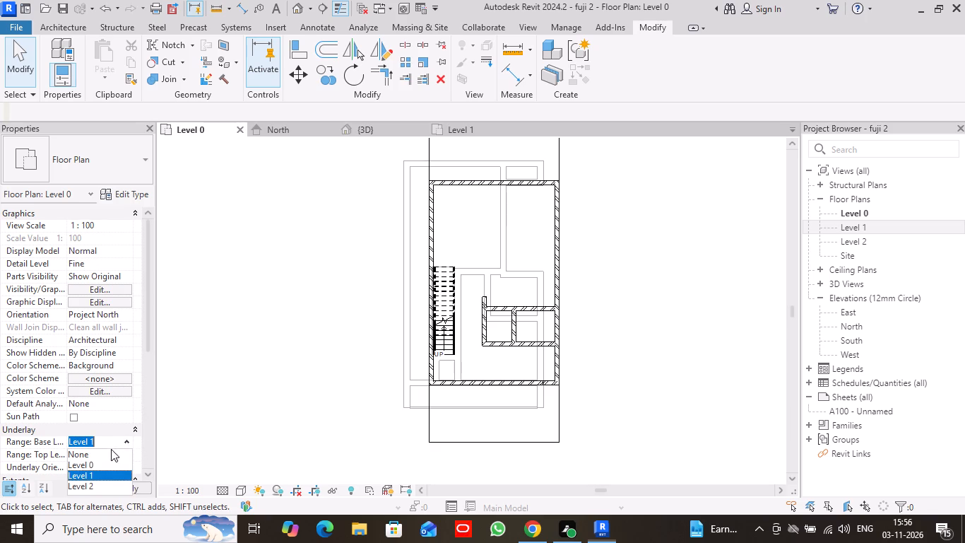
{"action": "left_click", "coordinate": [102, 454]}
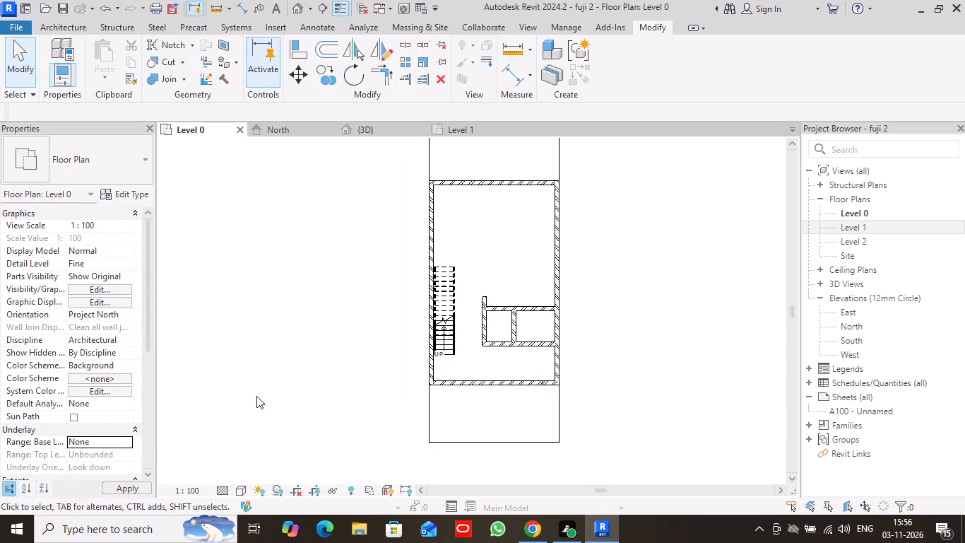
With the Door tool, look through the US library's door folders and load the Door-Exterior-Single-Two_Lite family from the Commercial folder.
{"action": "middle_click_drag", "start_coordinate": [597, 264], "coordinate": [598, 276]}
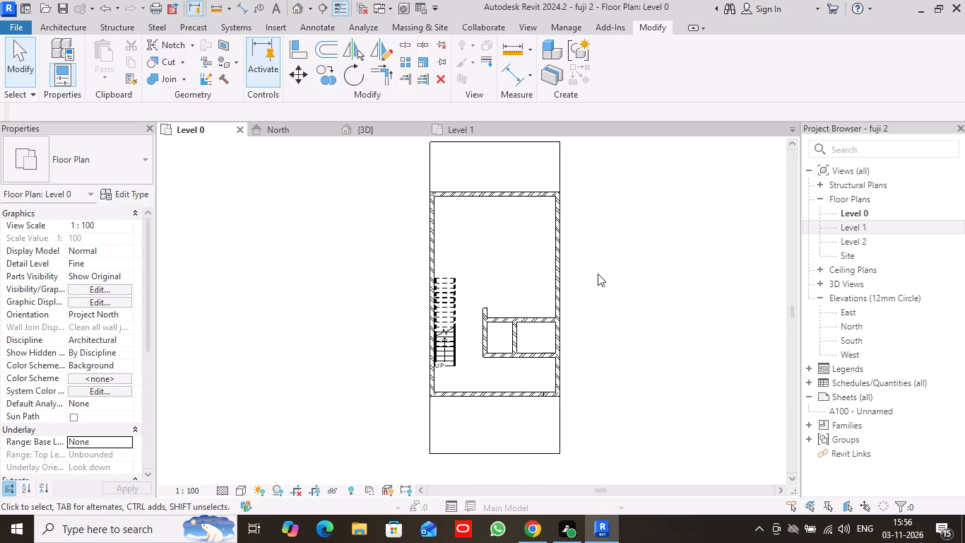
{"action": "scroll", "coordinate": [598, 274], "scroll_direction": "down", "scroll_amount": 1}
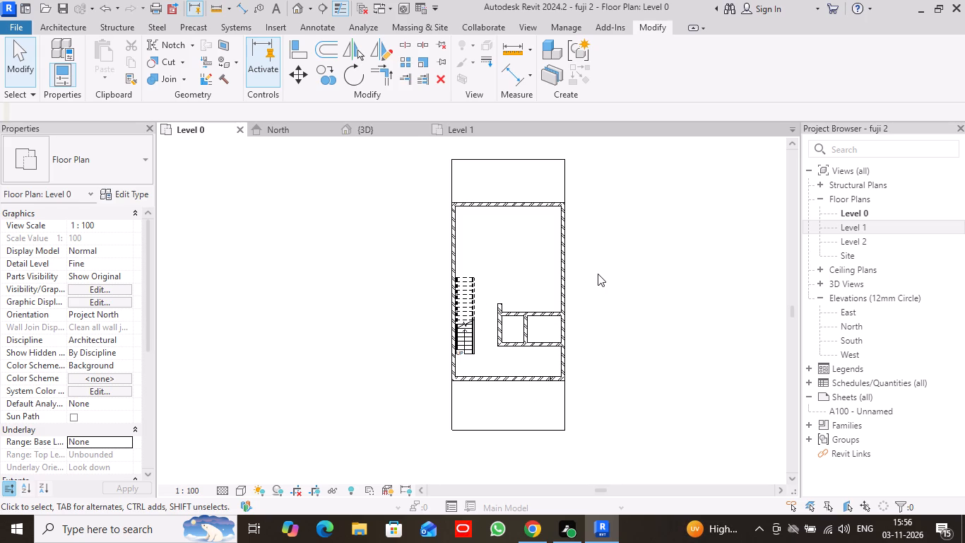
{"action": "left_click", "coordinate": [51, 22]}
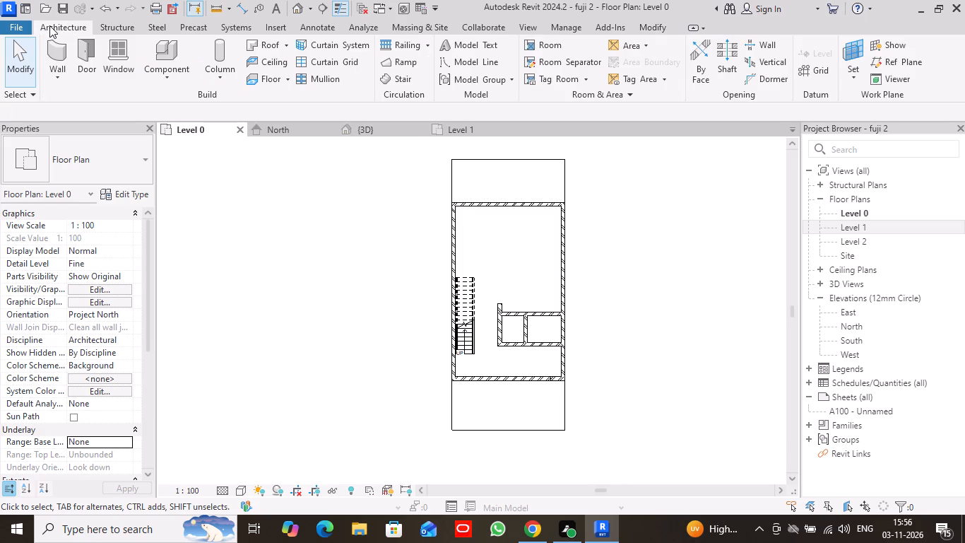
{"action": "double_click", "coordinate": [90, 63]}
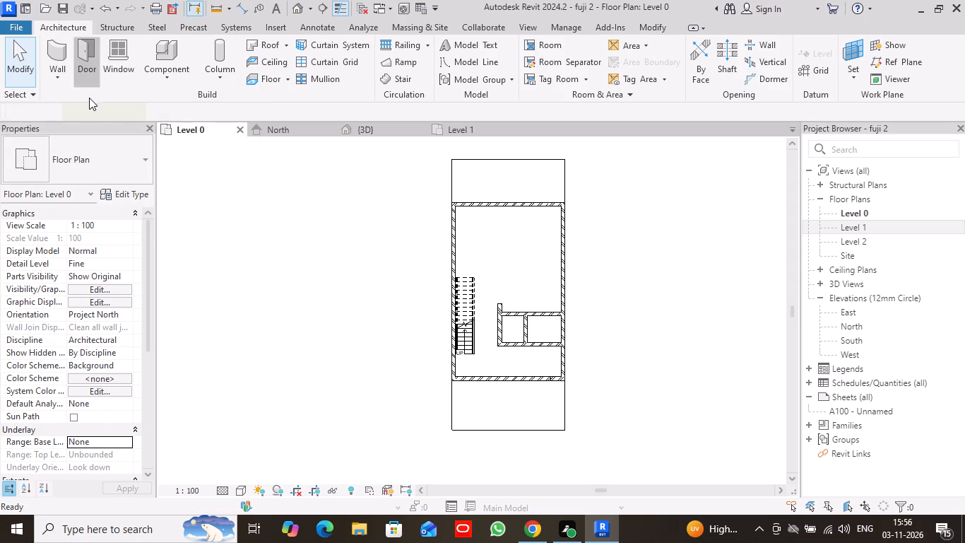
{"action": "left_click", "coordinate": [141, 158]}
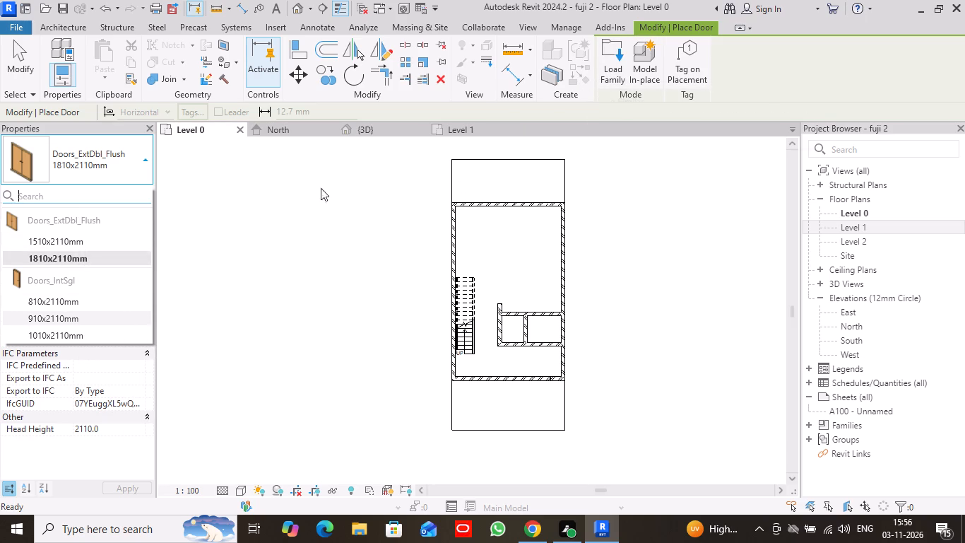
{"action": "left_click", "coordinate": [87, 299]}
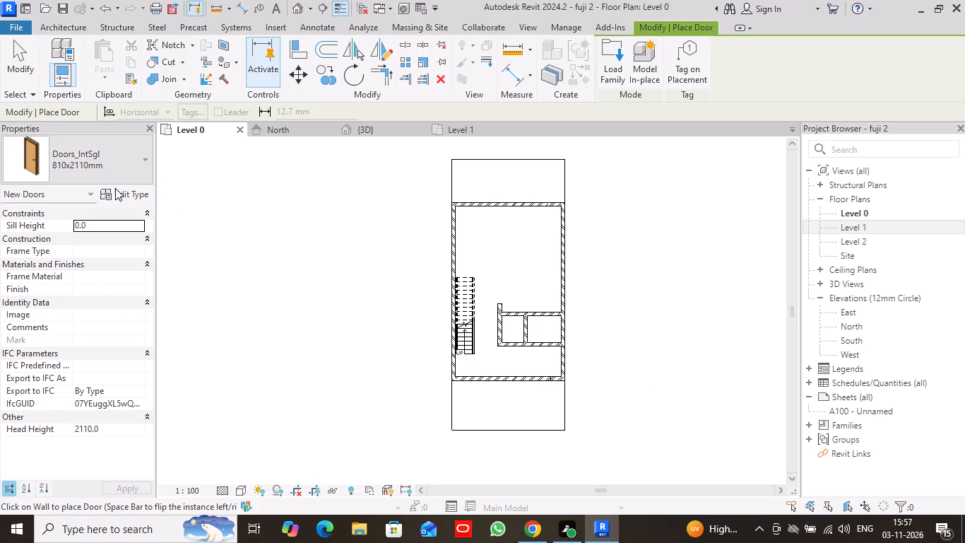
{"action": "left_click", "coordinate": [606, 49]}
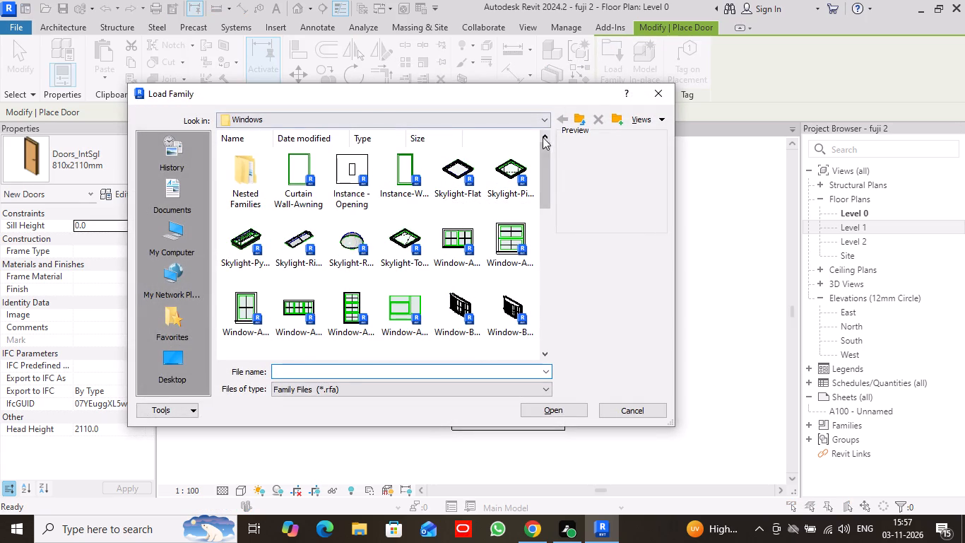
{"action": "left_click", "coordinate": [575, 121]}
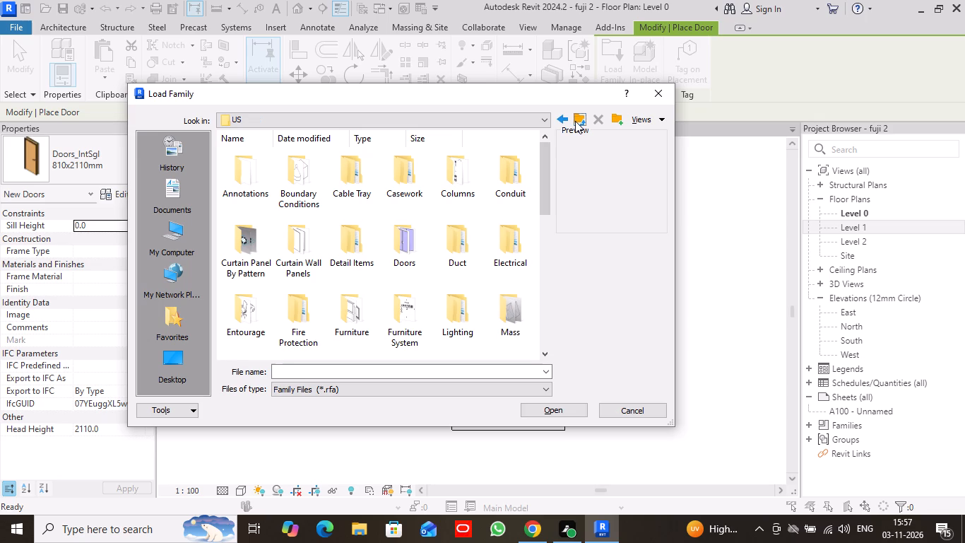
{"action": "double_click", "coordinate": [401, 239]}
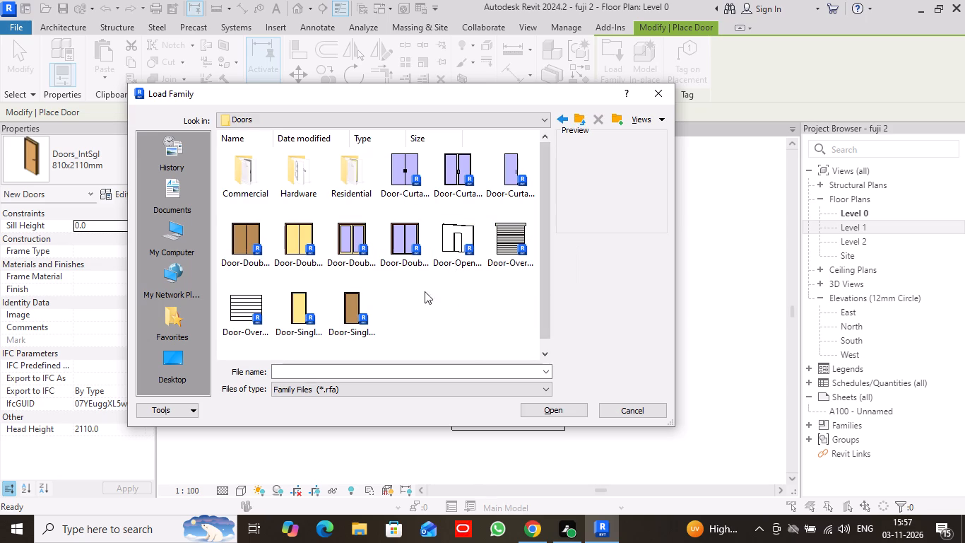
{"action": "double_click", "coordinate": [361, 179]}
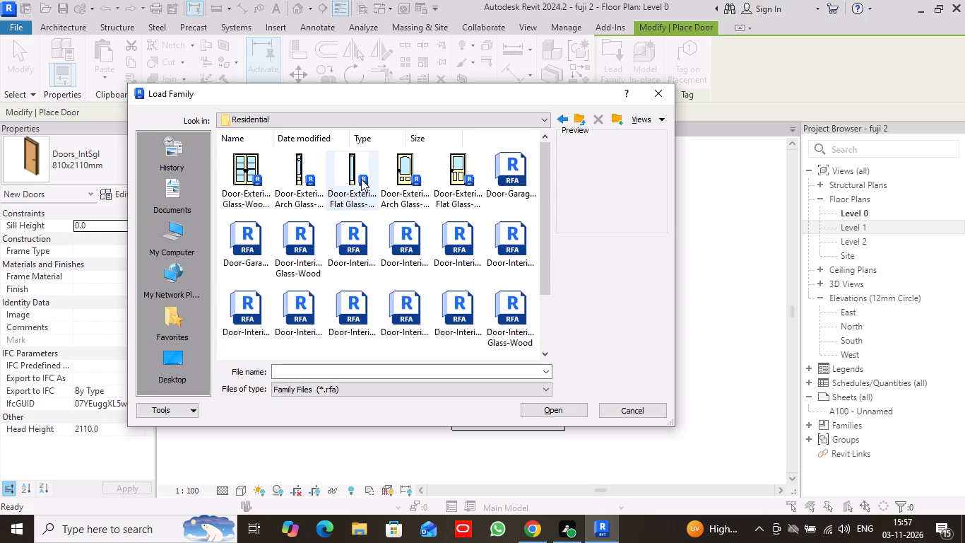
{"action": "double_click", "coordinate": [543, 356]}
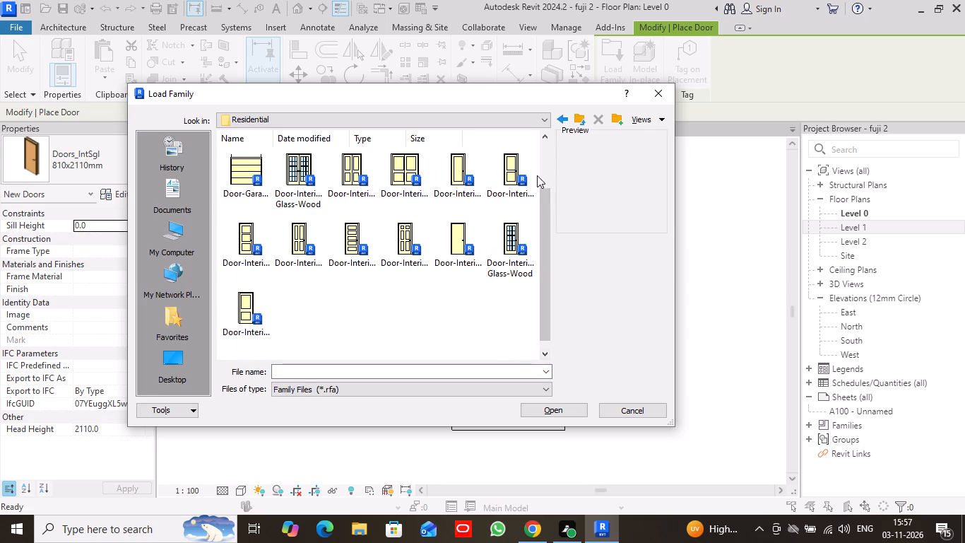
{"action": "triple_click", "coordinate": [543, 138]}
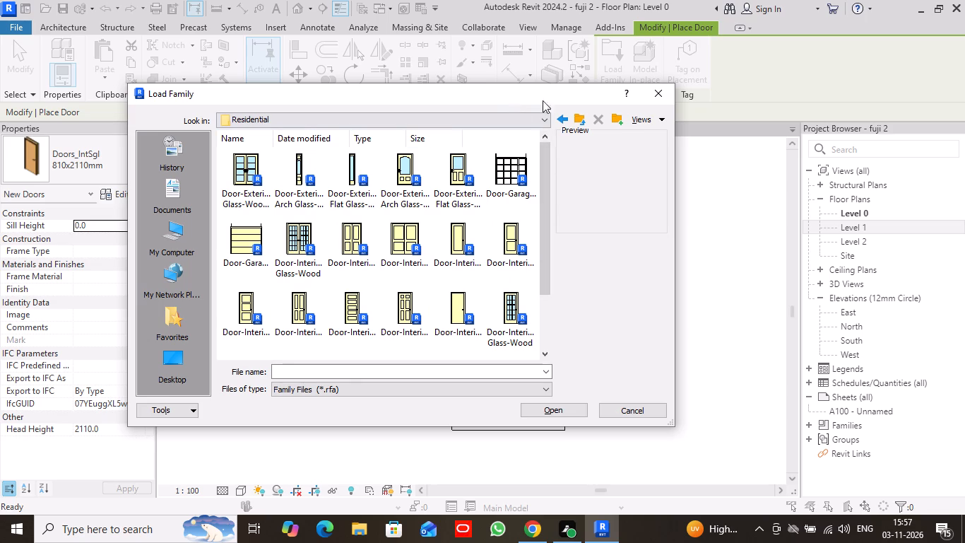
{"action": "left_click", "coordinate": [574, 115]}
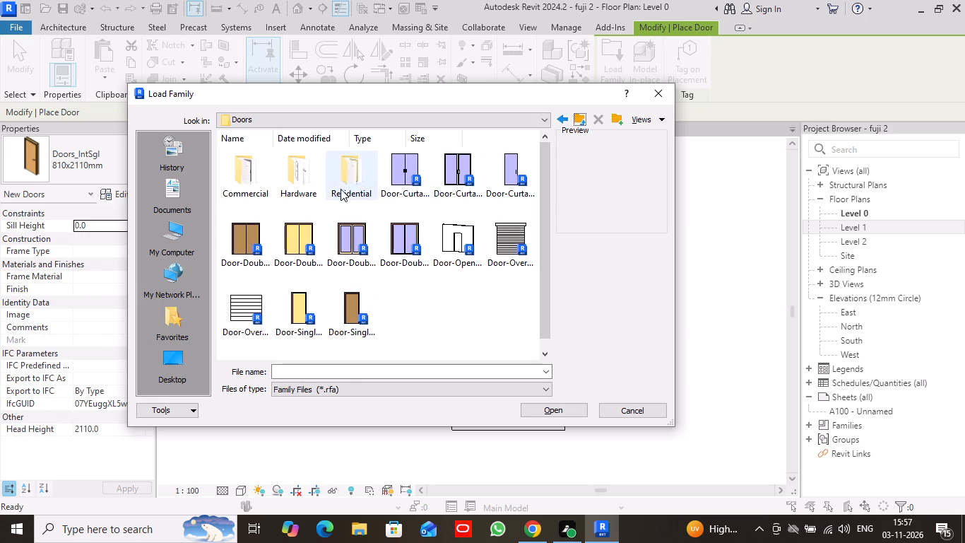
{"action": "double_click", "coordinate": [261, 188]}
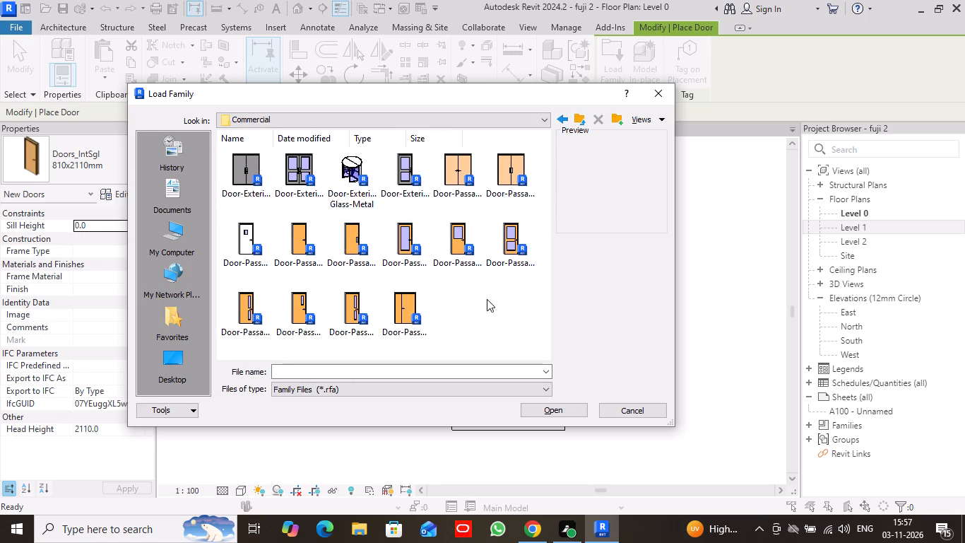
{"action": "left_click", "coordinate": [580, 119]}
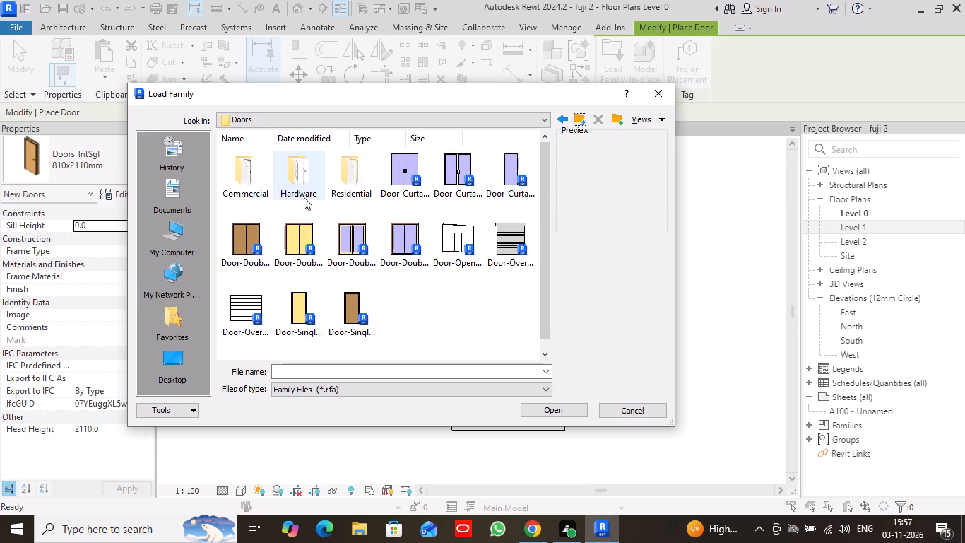
{"action": "double_click", "coordinate": [297, 181]}
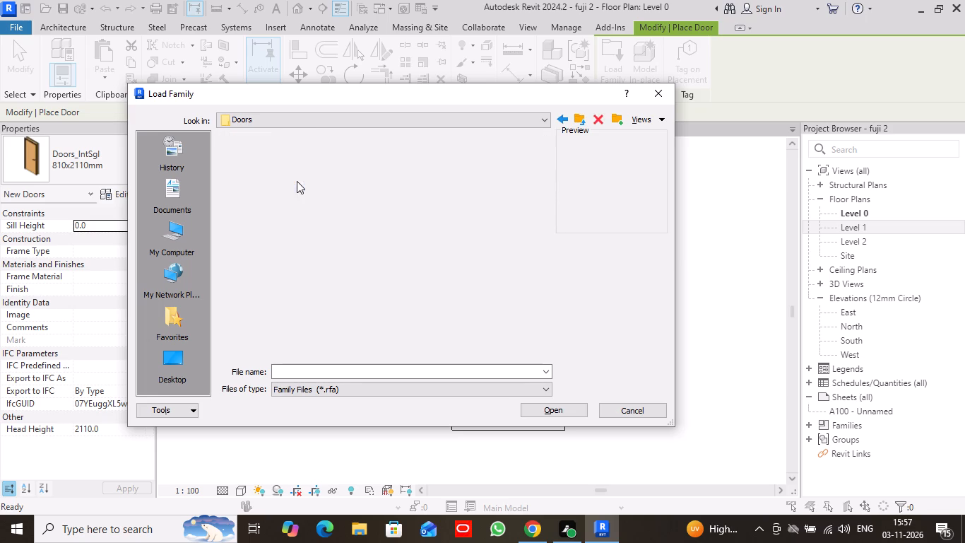
{"action": "left_click", "coordinate": [574, 118]}
{"action": "double_click", "coordinate": [240, 175]}
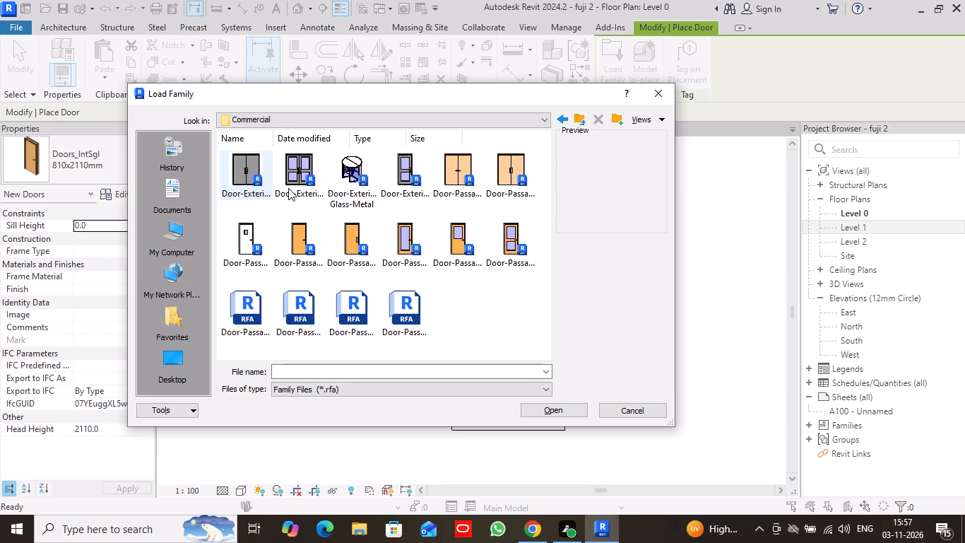
{"action": "left_click", "coordinate": [410, 194]}
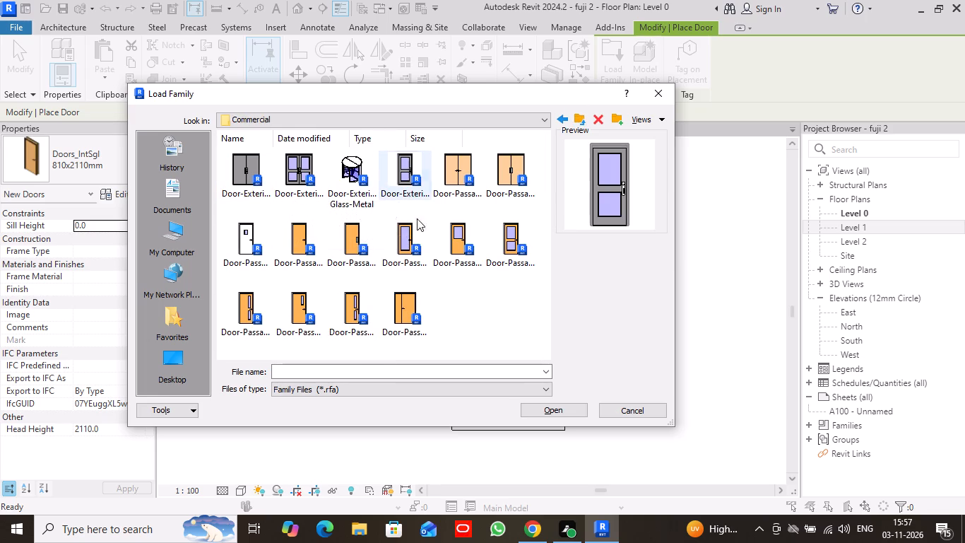
{"action": "left_click", "coordinate": [548, 409]}
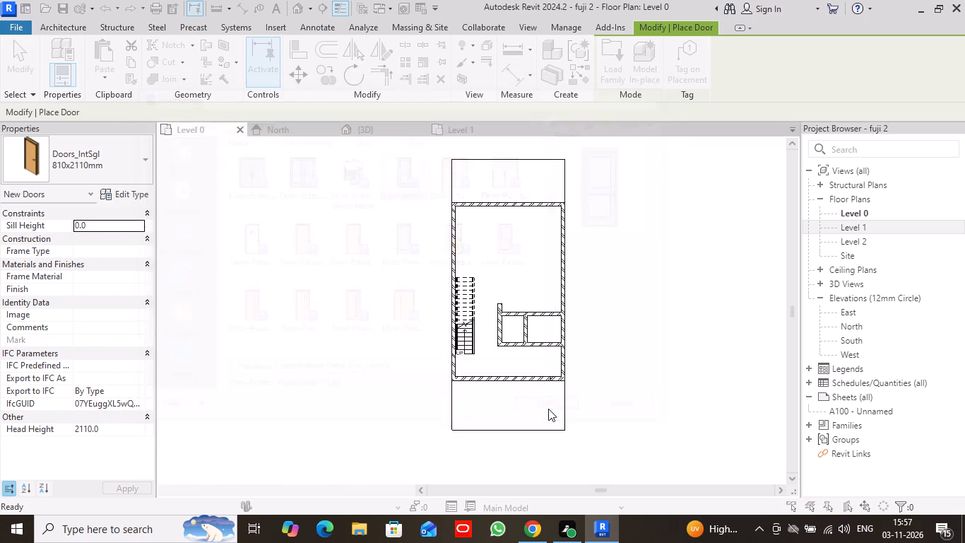
Place the Door-Exterior-Single-Two_Lite in the south wall near its east end, swinging inward, with its opening about 4800 from the west wall.
{"action": "left_click", "coordinate": [552, 334]}
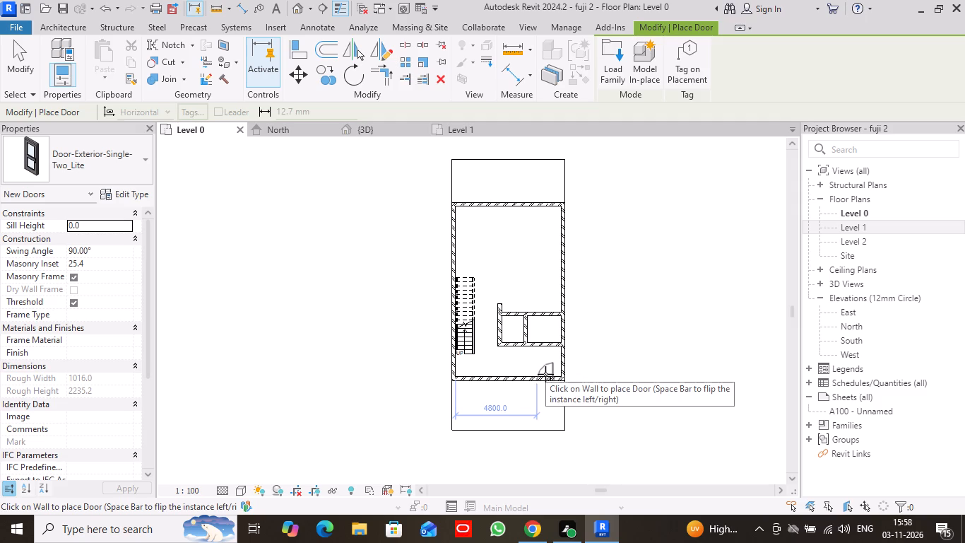
{"action": "left_click", "coordinate": [545, 374]}
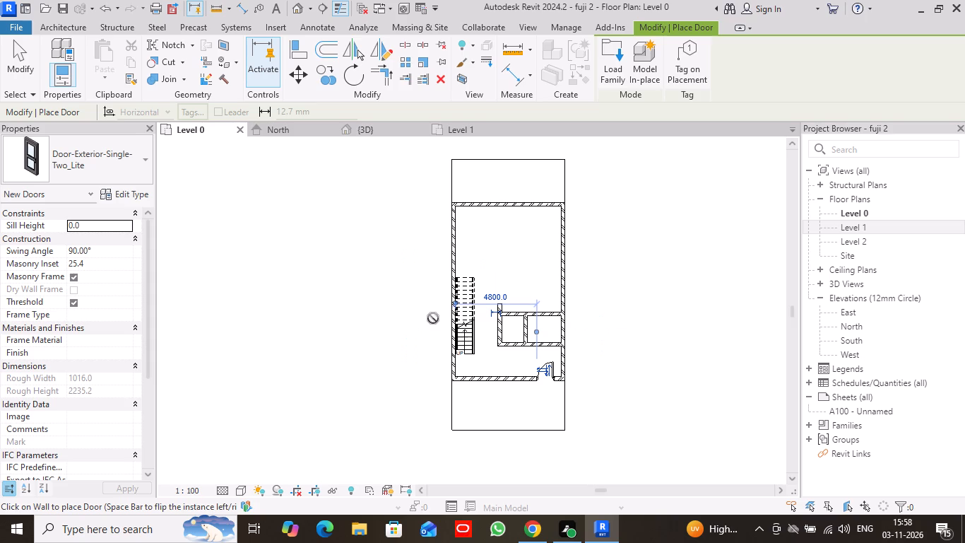
{"action": "left_click", "coordinate": [11, 71]}
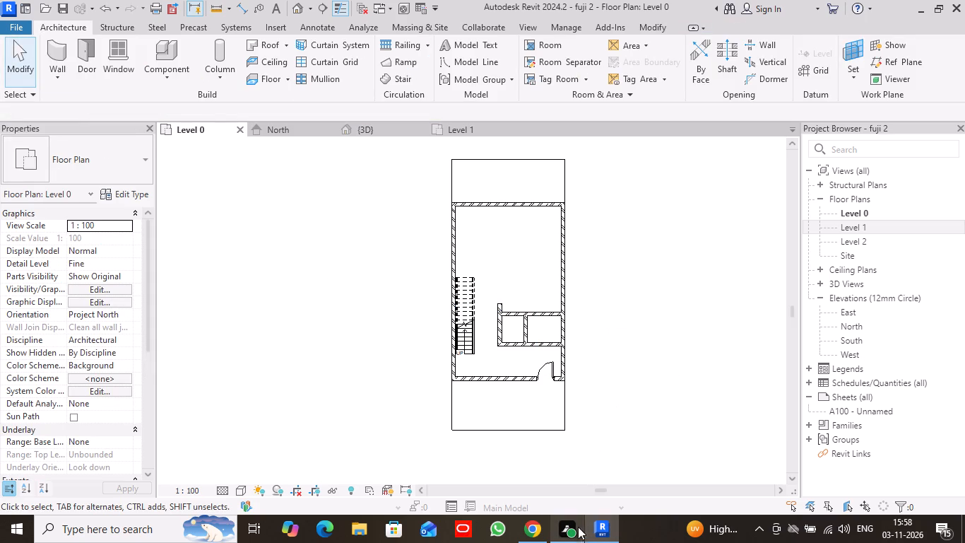
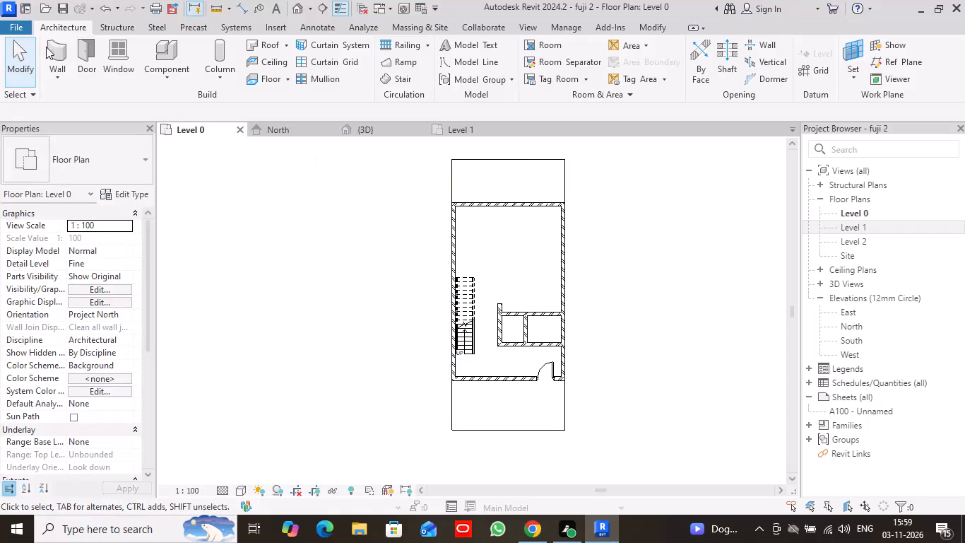
Place a Doors_IntSgl 810x2110mm door in the western small room's west wall, against its south corner and swinging into the room.
{"action": "double_click", "coordinate": [91, 66]}
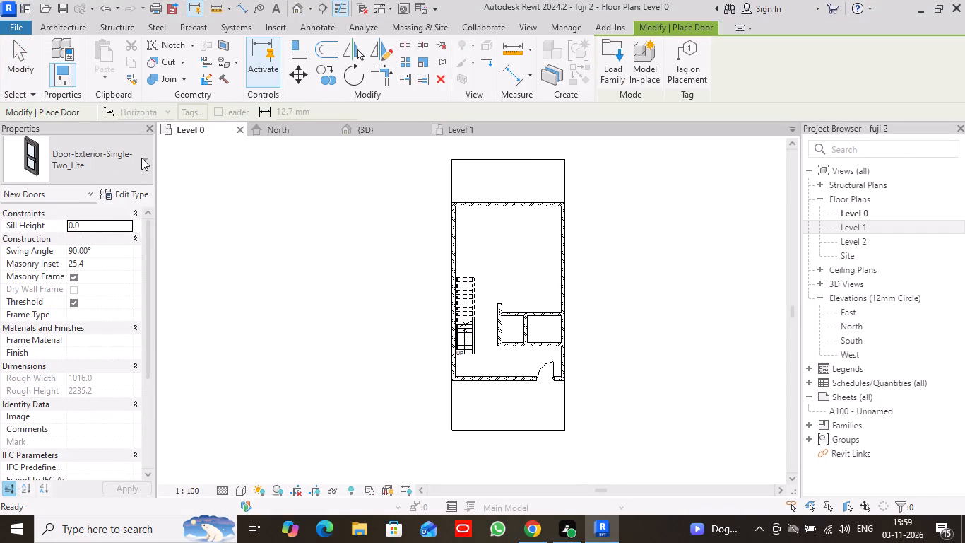
{"action": "left_click", "coordinate": [141, 158]}
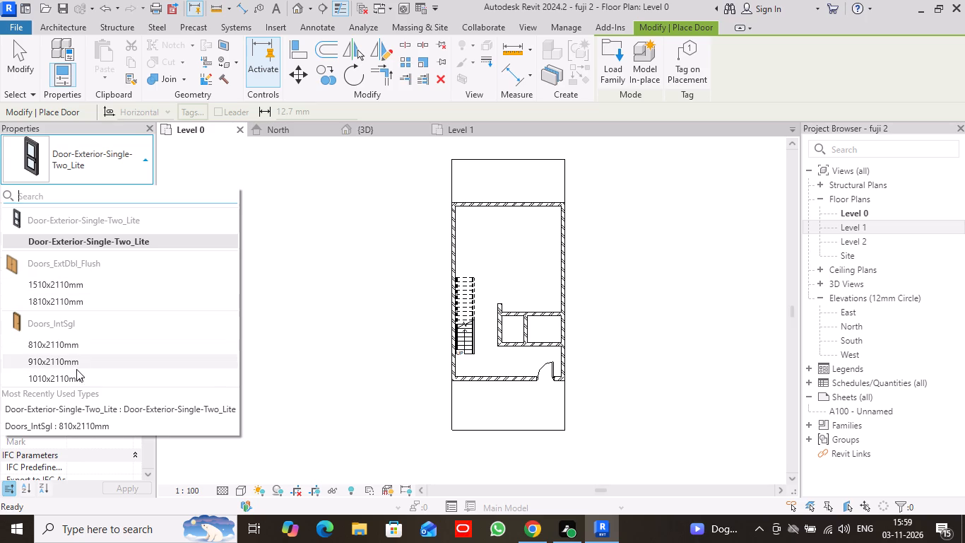
{"action": "left_click", "coordinate": [88, 342]}
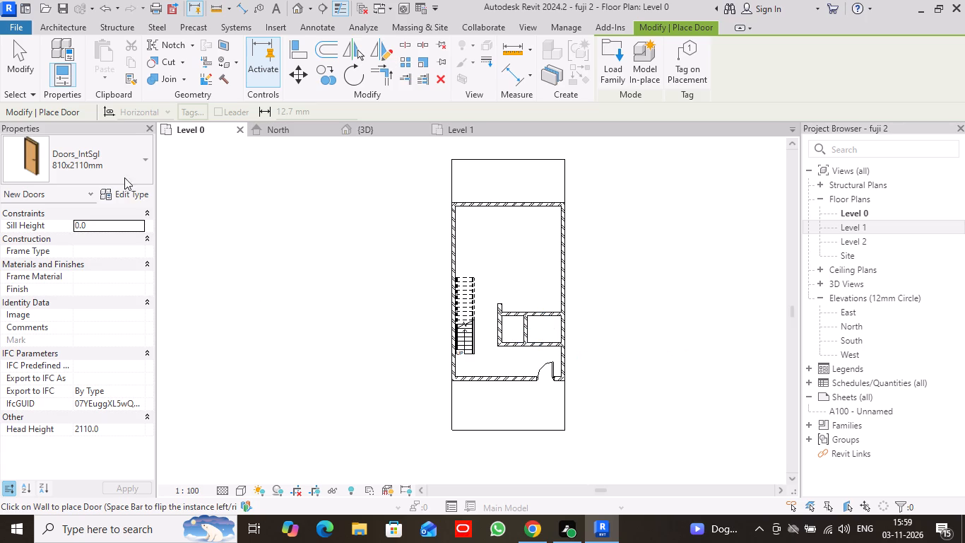
{"action": "left_click", "coordinate": [141, 162]}
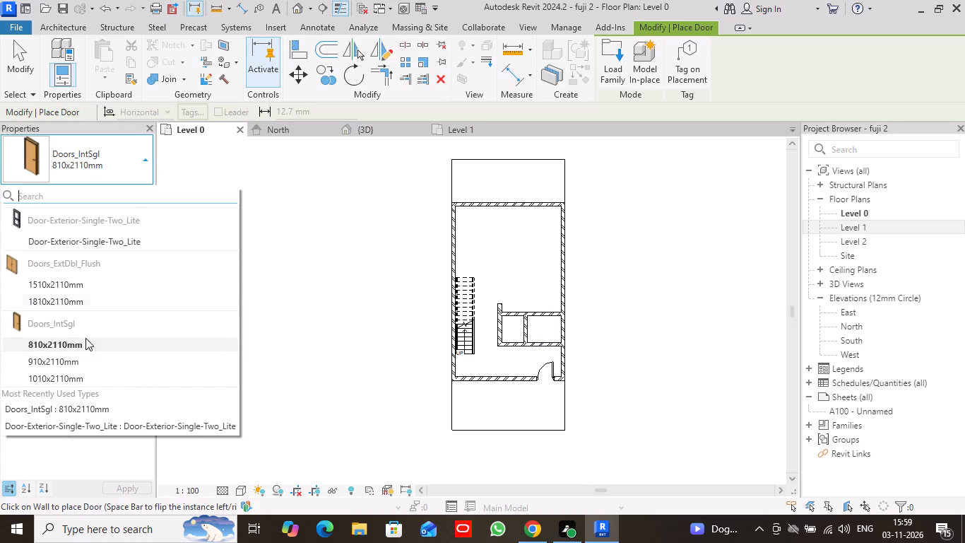
{"action": "left_click", "coordinate": [87, 346]}
{"action": "scroll", "coordinate": [506, 352], "scroll_direction": "up", "scroll_amount": 6}
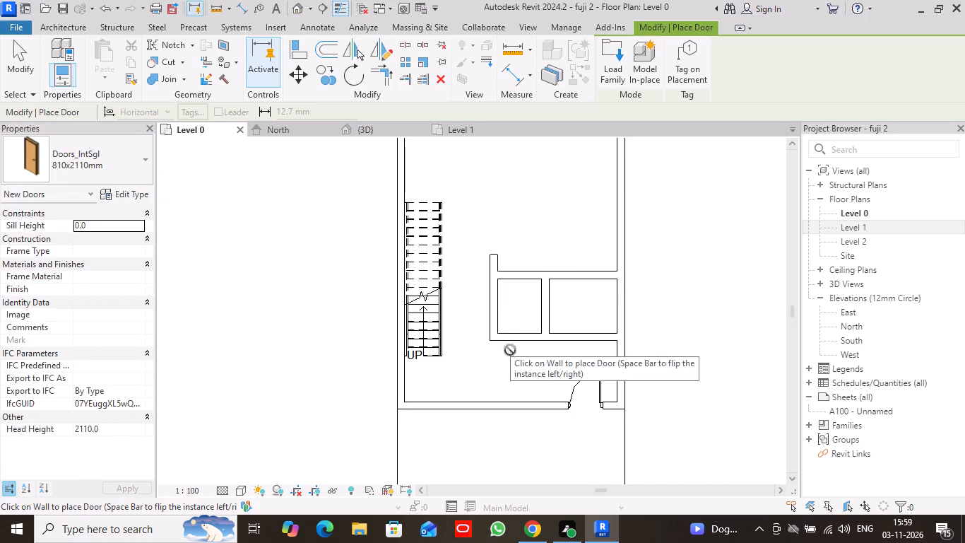
{"action": "scroll", "coordinate": [510, 350], "scroll_direction": "up", "scroll_amount": 3}
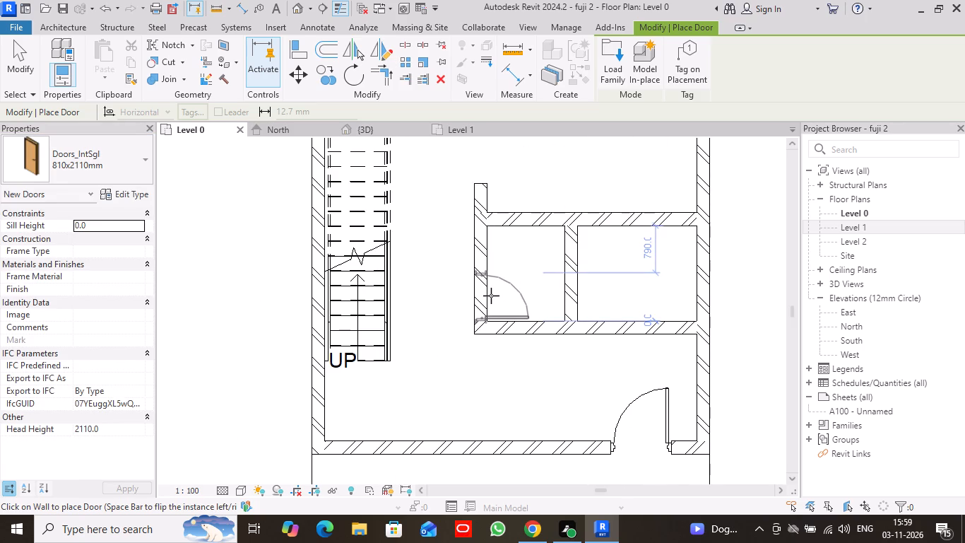
{"action": "left_click", "coordinate": [491, 296]}
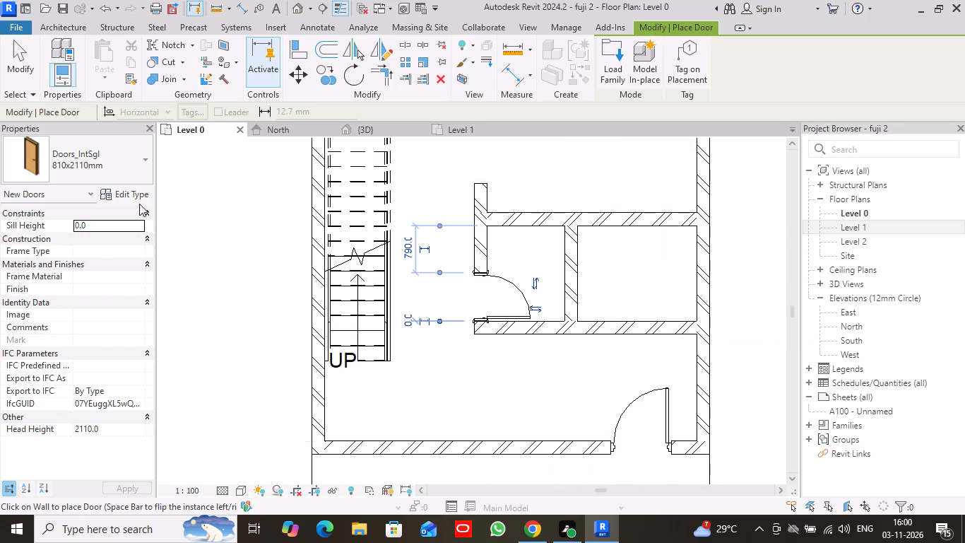
Place a Door-Exterior-Single-Two_Lite centred in the eastern small room's south wall, 482.5 from each side and swinging inward.
{"action": "left_click", "coordinate": [141, 158]}
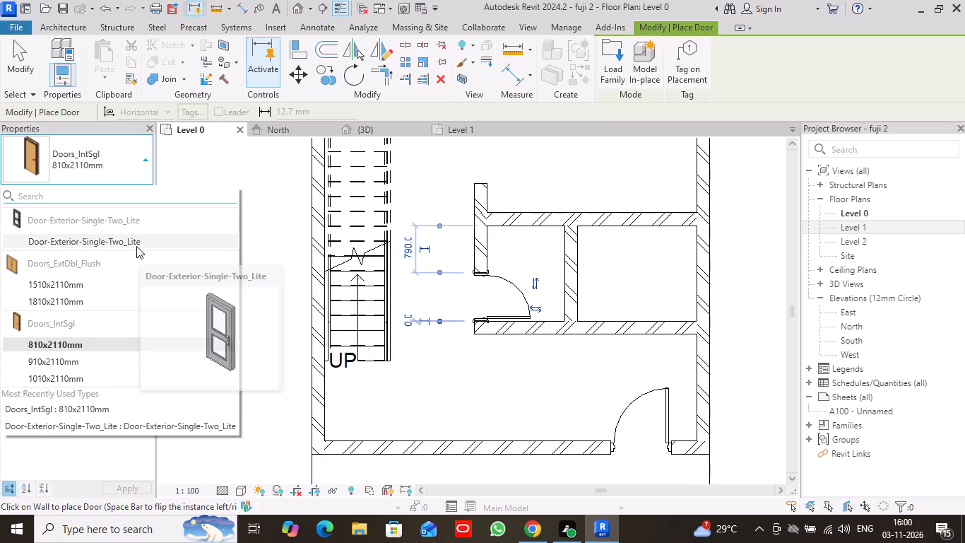
{"action": "scroll", "coordinate": [106, 319], "scroll_direction": "down", "scroll_amount": 4}
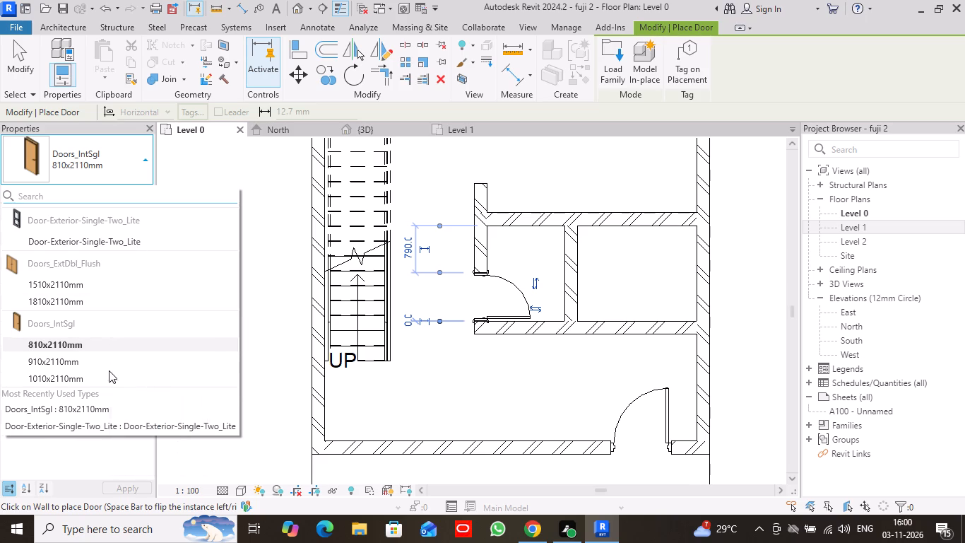
{"action": "scroll", "coordinate": [109, 379], "scroll_direction": "down", "scroll_amount": 4}
{"action": "left_click", "coordinate": [115, 240]}
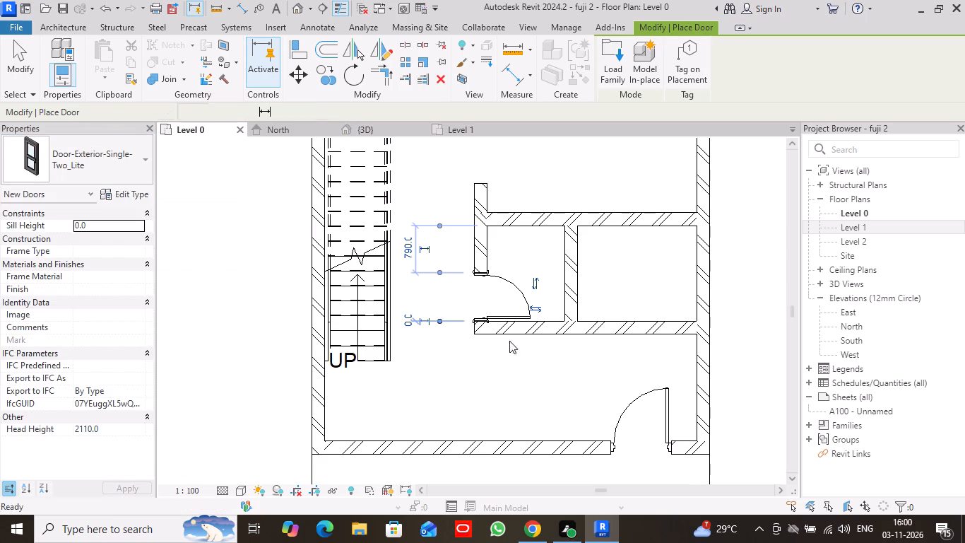
{"action": "left_click", "coordinate": [641, 327]}
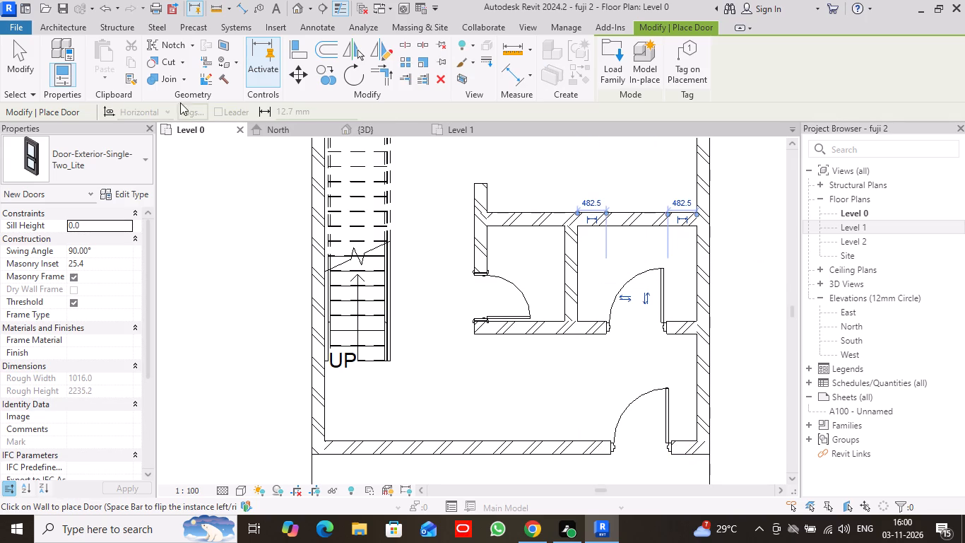
On Level 1, place Door-Exterior-Single-Two_Lite doors in the short wall east of the stair's top and the small east room's west wall.
{"action": "double_click", "coordinate": [464, 127]}
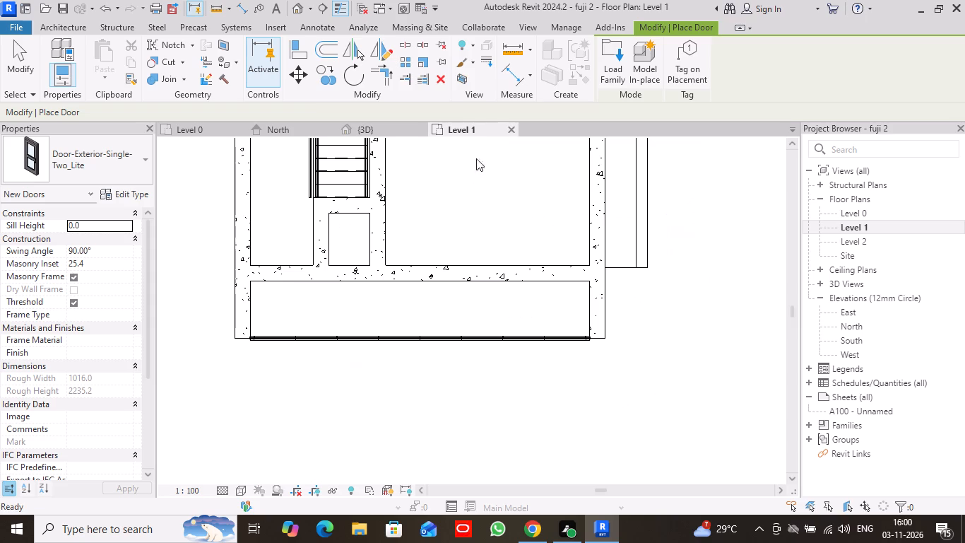
{"action": "scroll", "coordinate": [588, 238], "scroll_direction": "down", "scroll_amount": 4}
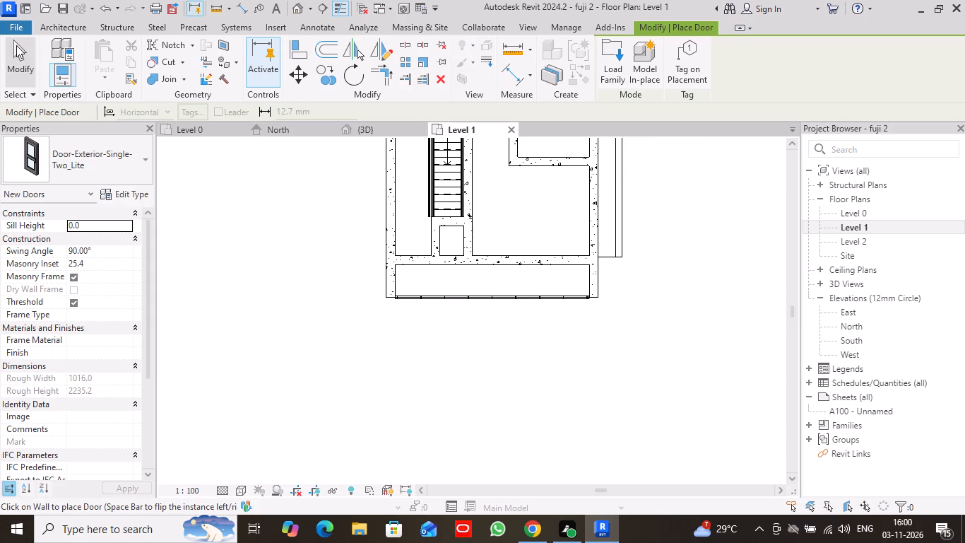
{"action": "left_click", "coordinate": [16, 45]}
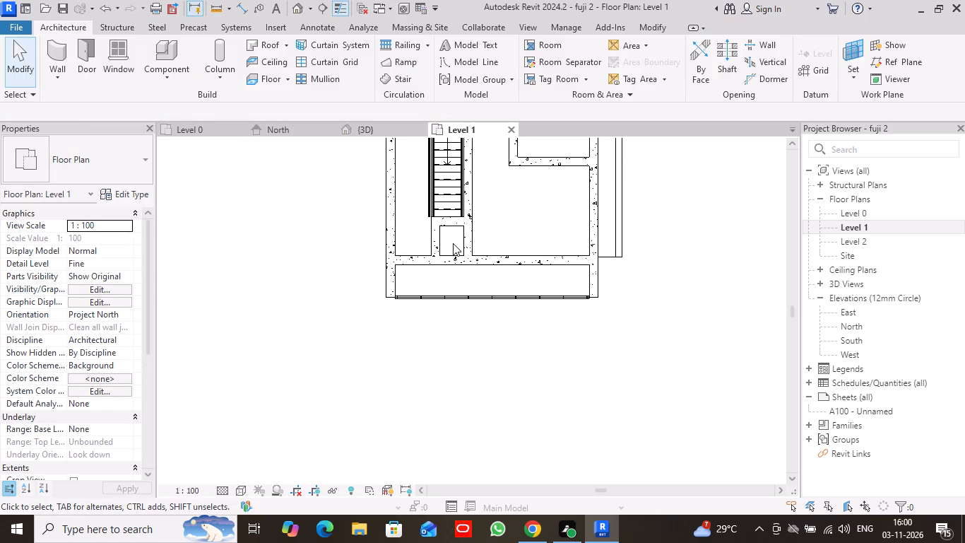
{"action": "middle_click_drag", "start_coordinate": [453, 243], "coordinate": [440, 424]}
{"action": "scroll", "coordinate": [527, 257], "scroll_direction": "down", "scroll_amount": 2}
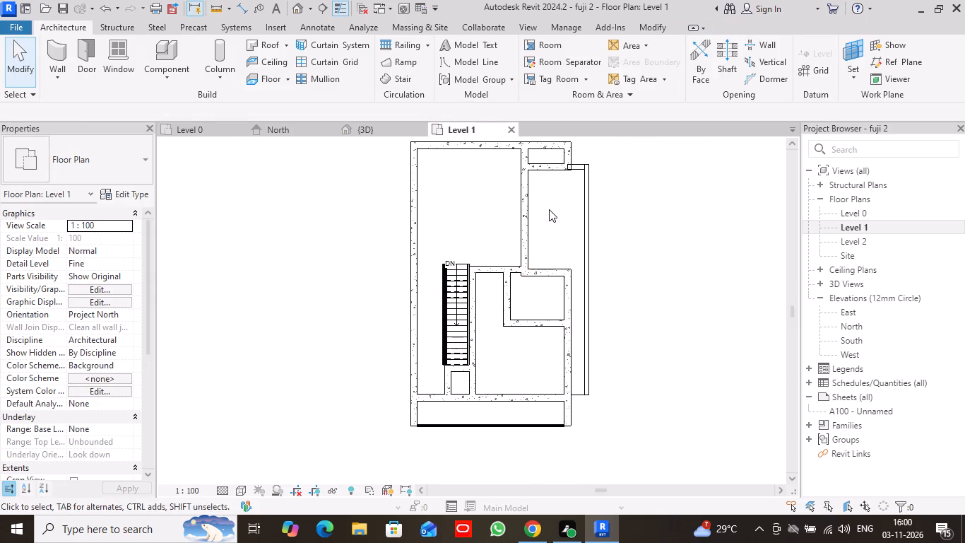
{"action": "middle_click_drag", "start_coordinate": [549, 209], "coordinate": [541, 241]}
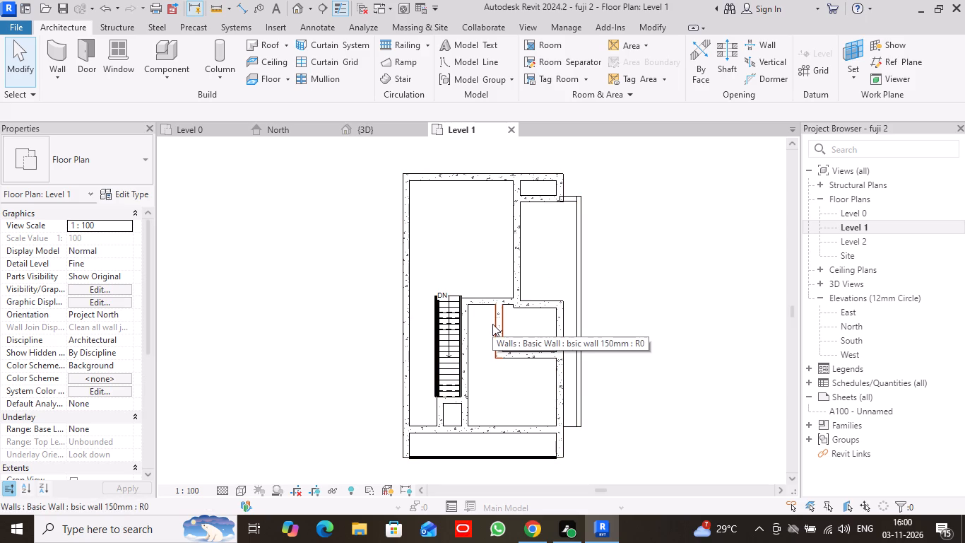
{"action": "left_click", "coordinate": [142, 160]}
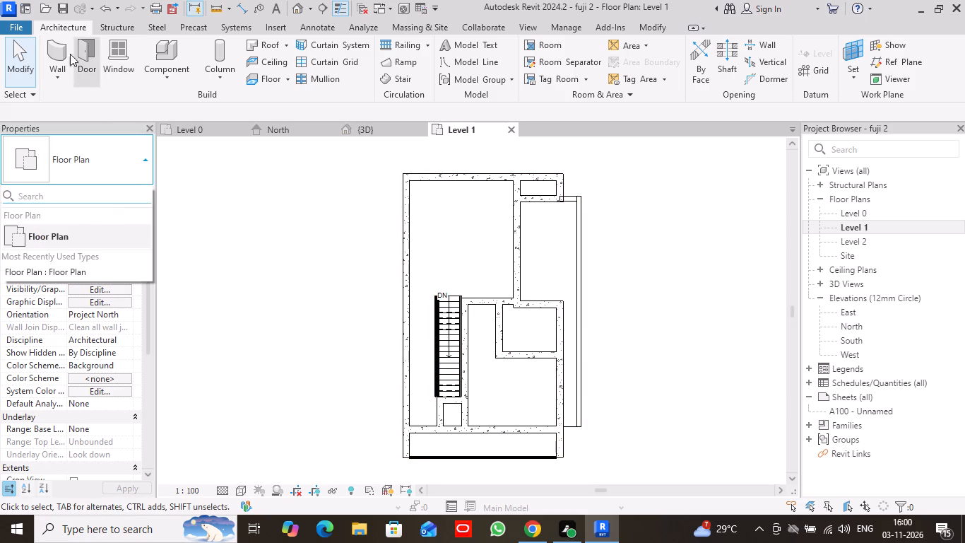
{"action": "double_click", "coordinate": [83, 59]}
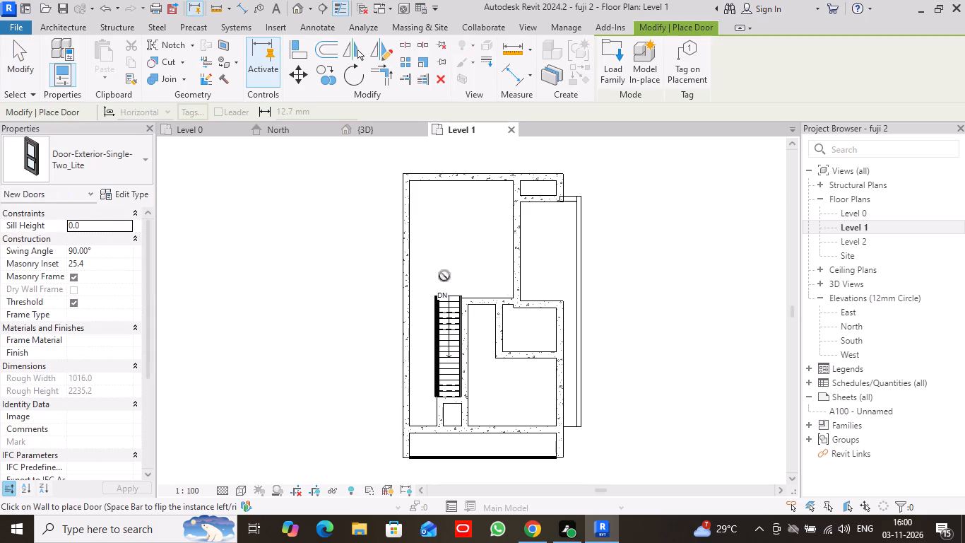
{"action": "left_click", "coordinate": [480, 302]}
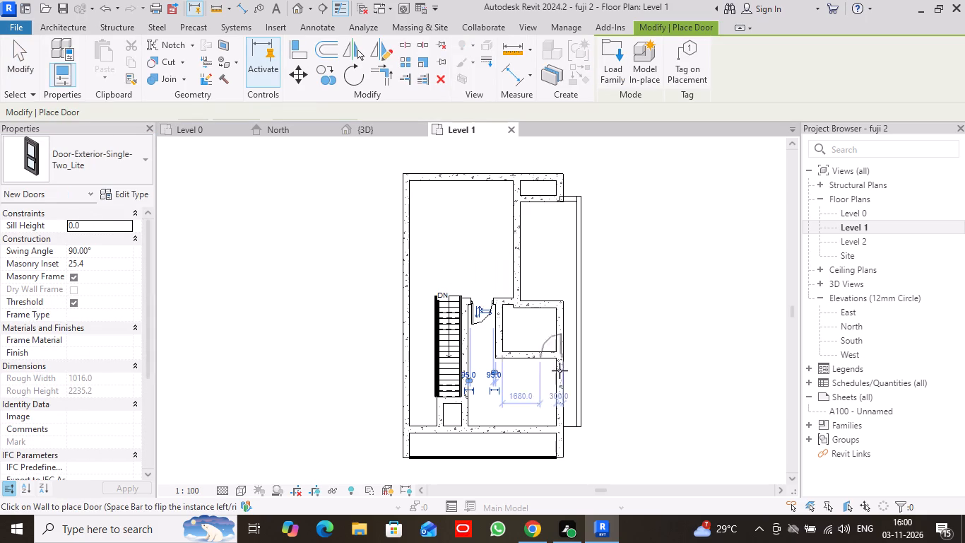
{"action": "left_click", "coordinate": [503, 340]}
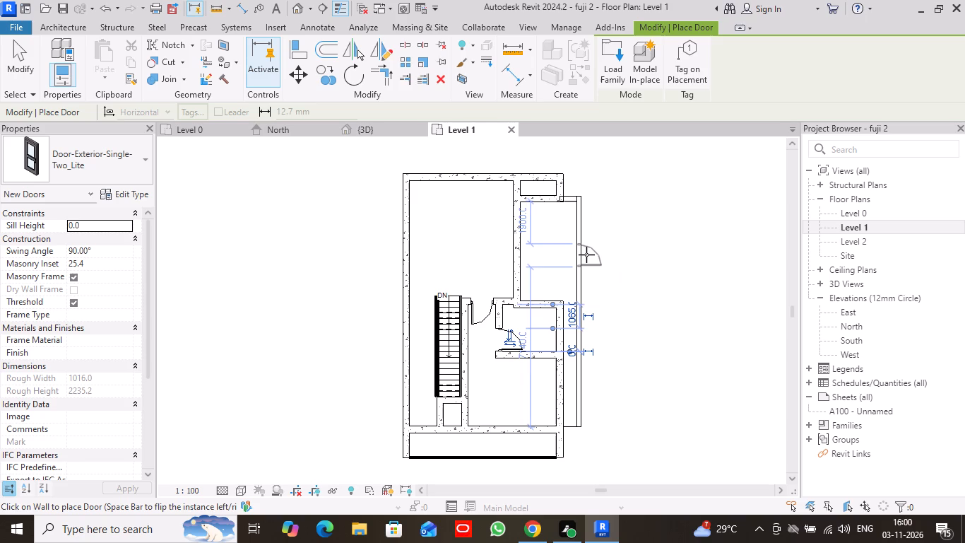
Place a Doors_IntSgl 810x2110mm door in the east wall of the closet south of the stair, hinged north and swinging east.
{"action": "left_click", "coordinate": [145, 160]}
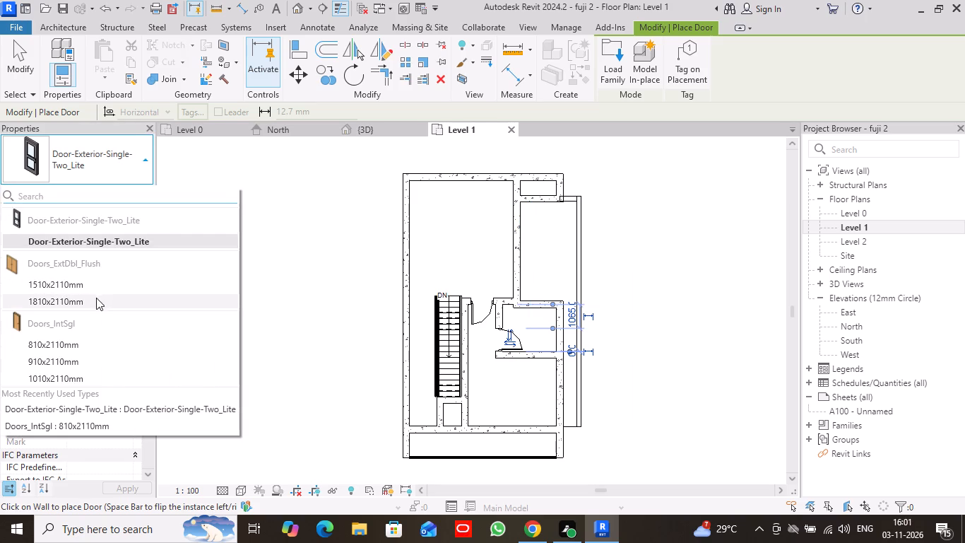
{"action": "left_click", "coordinate": [88, 344]}
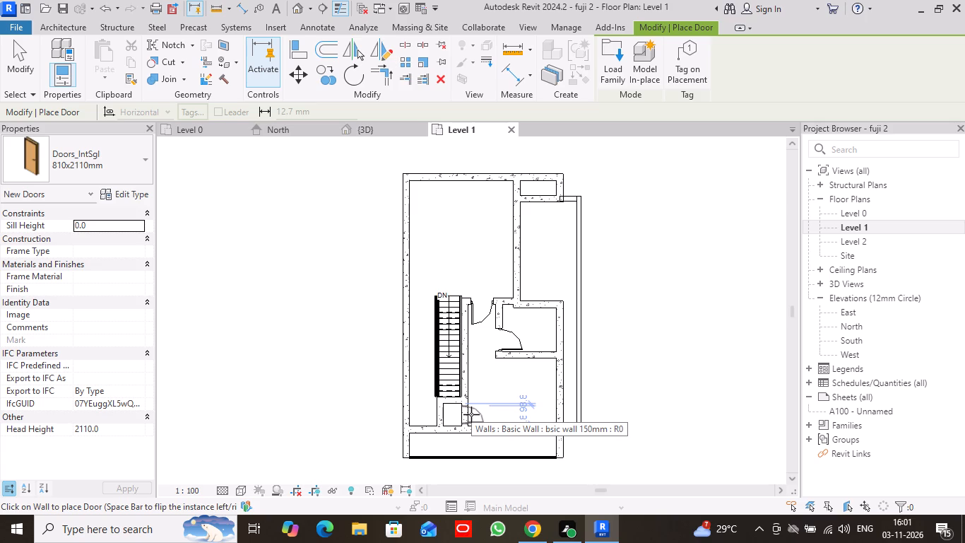
{"action": "key", "text": "space"}
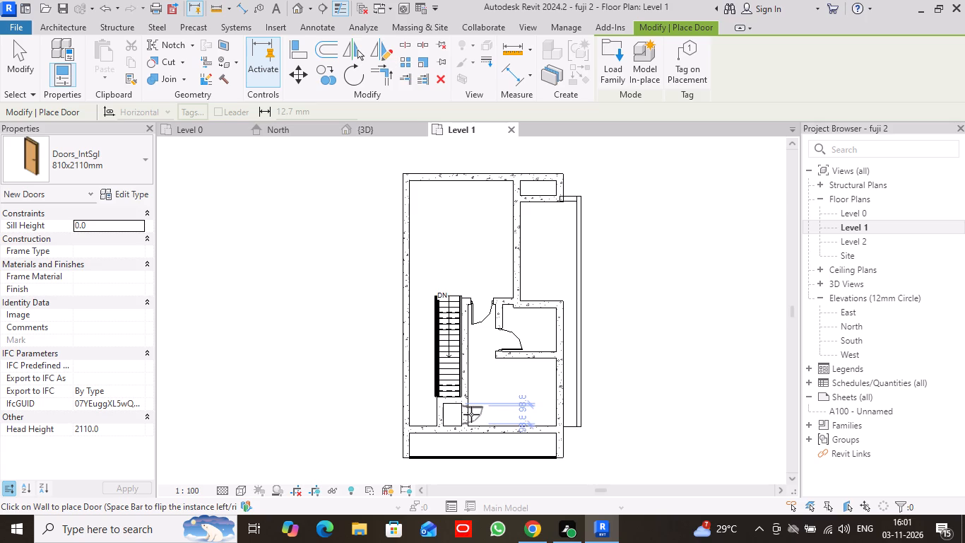
{"action": "left_click", "coordinate": [471, 414]}
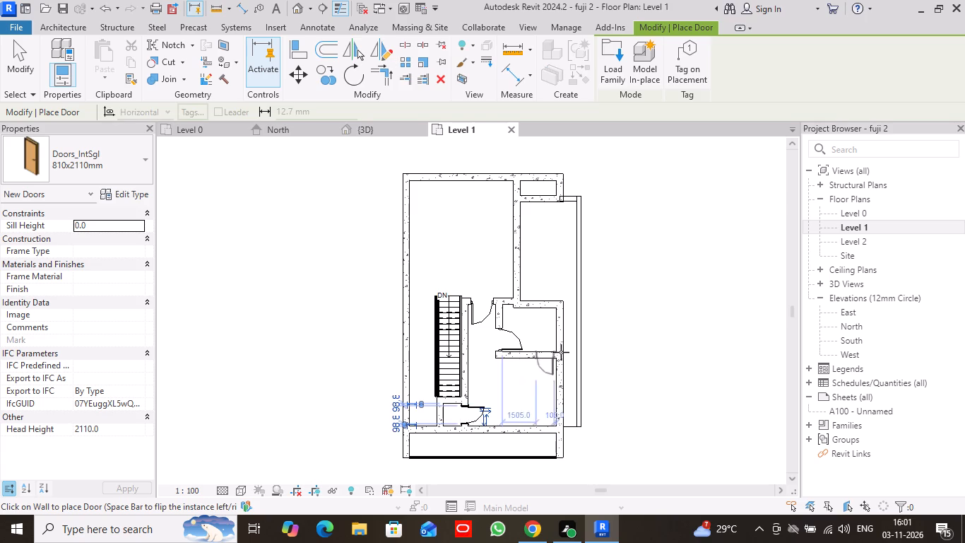
{"action": "left_click", "coordinate": [19, 63]}
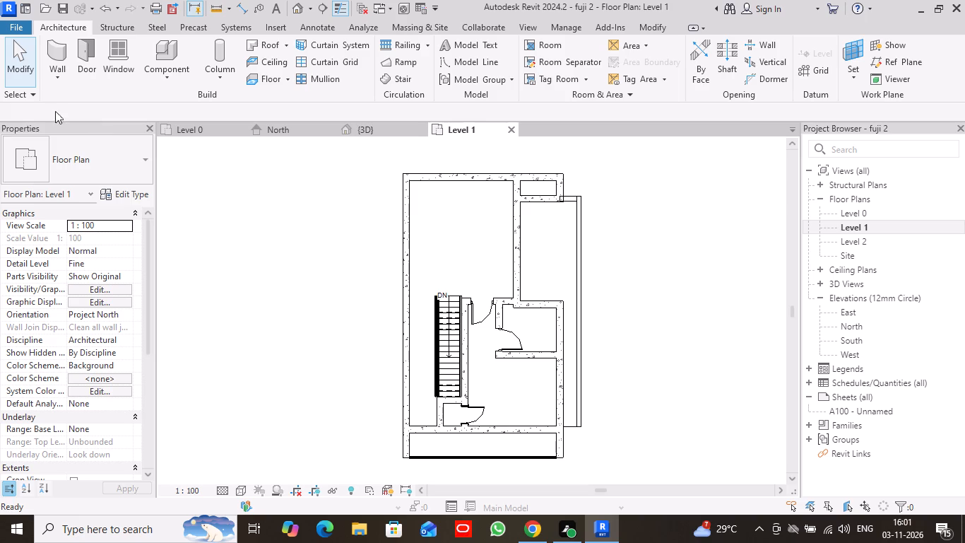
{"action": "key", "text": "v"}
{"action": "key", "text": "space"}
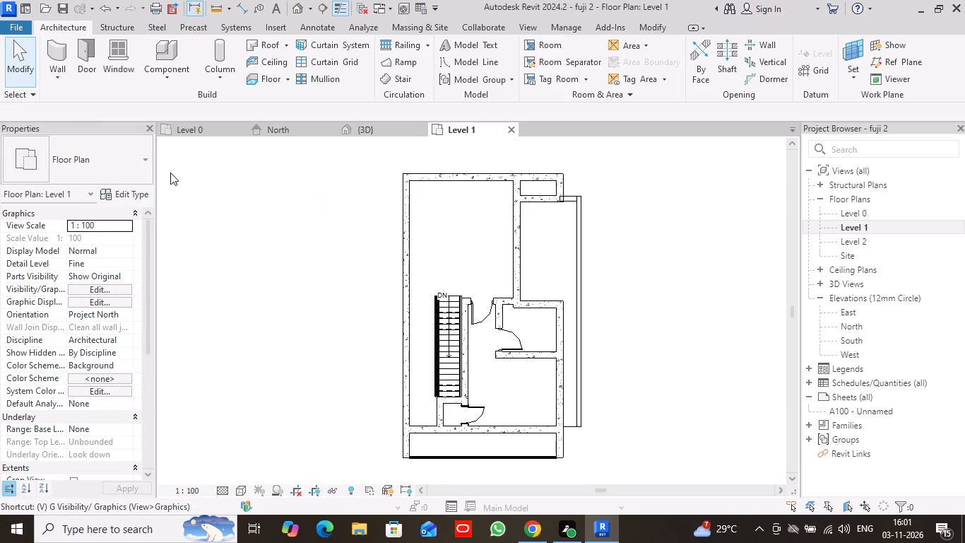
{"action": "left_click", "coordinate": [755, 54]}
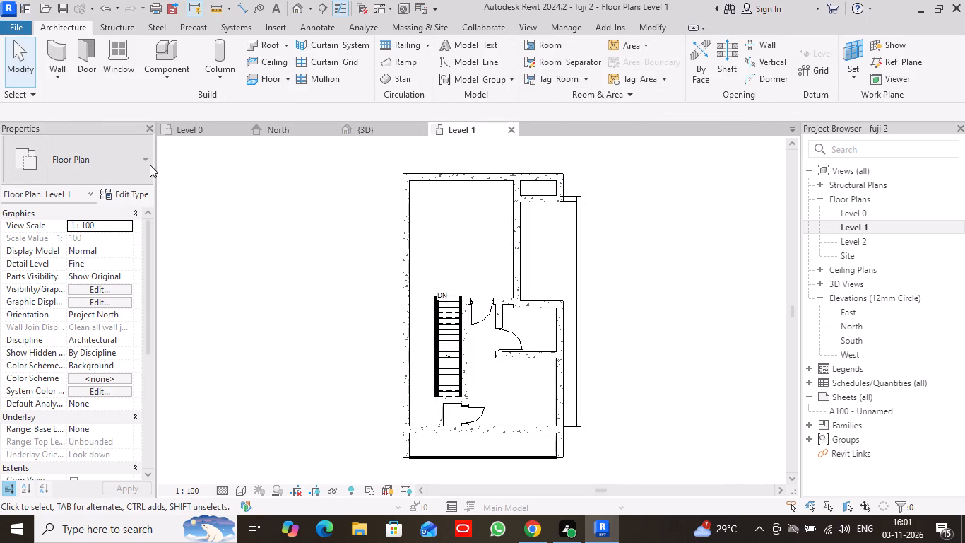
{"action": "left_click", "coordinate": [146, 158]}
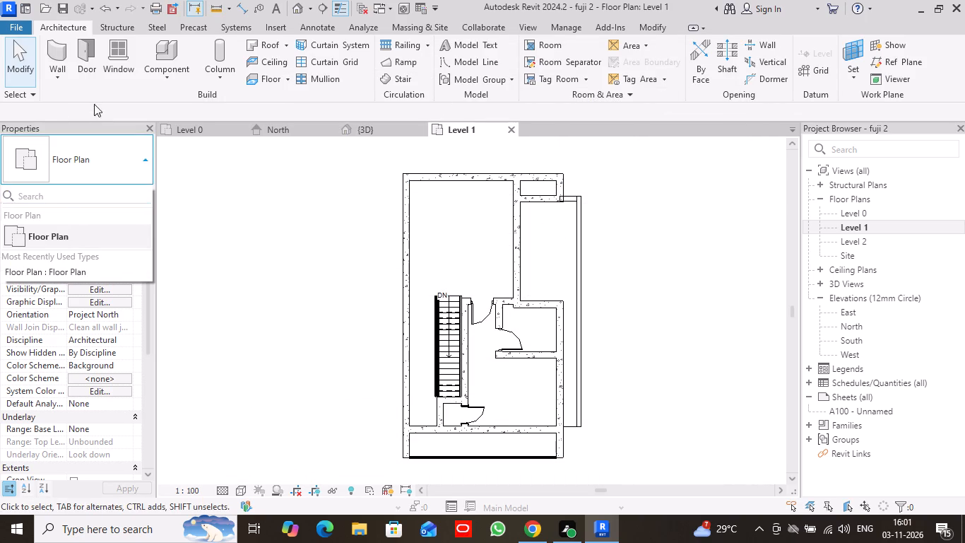
With the Door tool, load the Door-Exterior-Side_Lite-Full Flat Glass-Wood_Clad family from the Residential doors folder.
{"action": "double_click", "coordinate": [82, 62]}
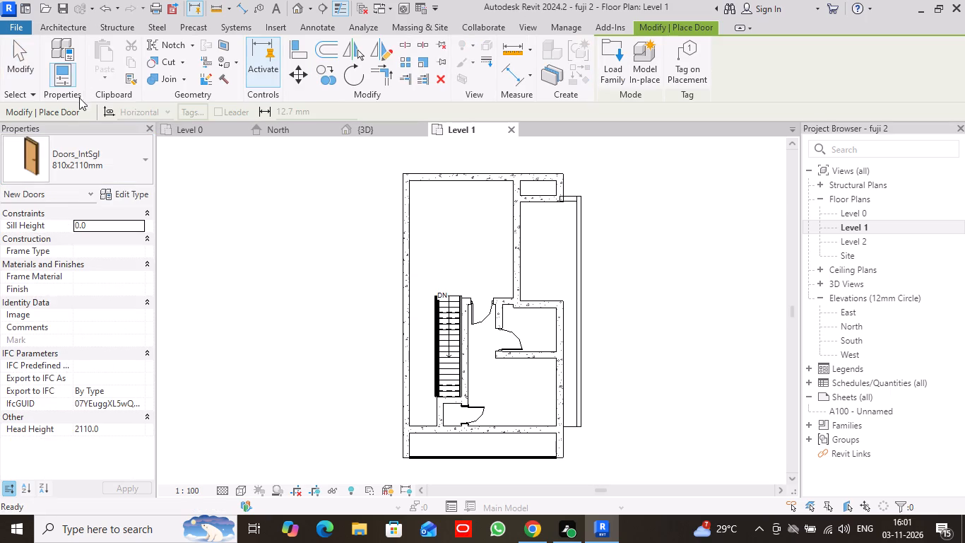
{"action": "left_click", "coordinate": [617, 61]}
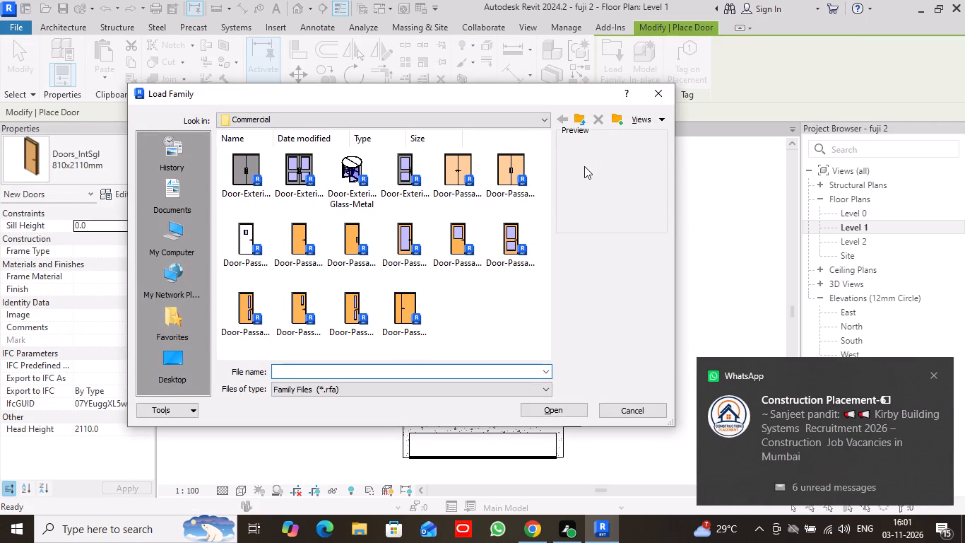
{"action": "left_click", "coordinate": [574, 117]}
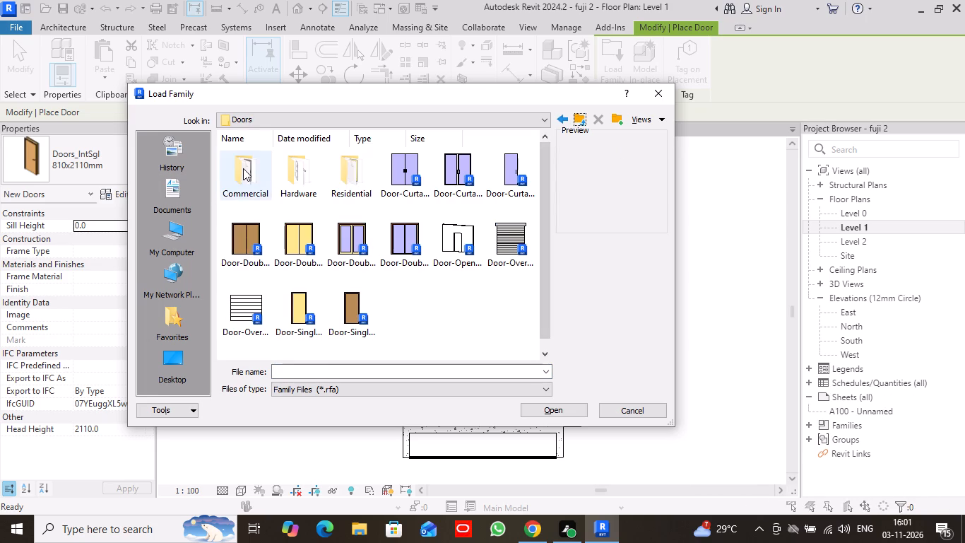
{"action": "double_click", "coordinate": [340, 169]}
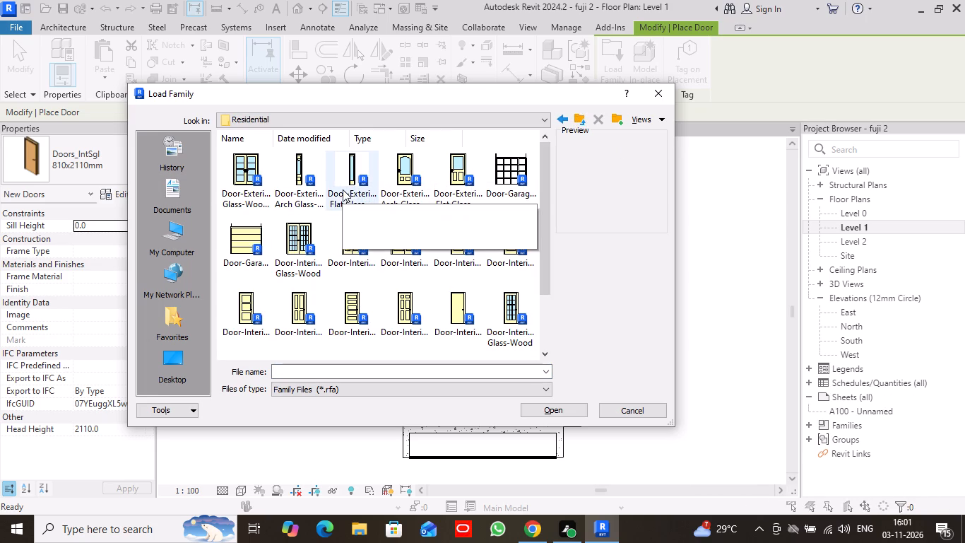
{"action": "left_click", "coordinate": [341, 187]}
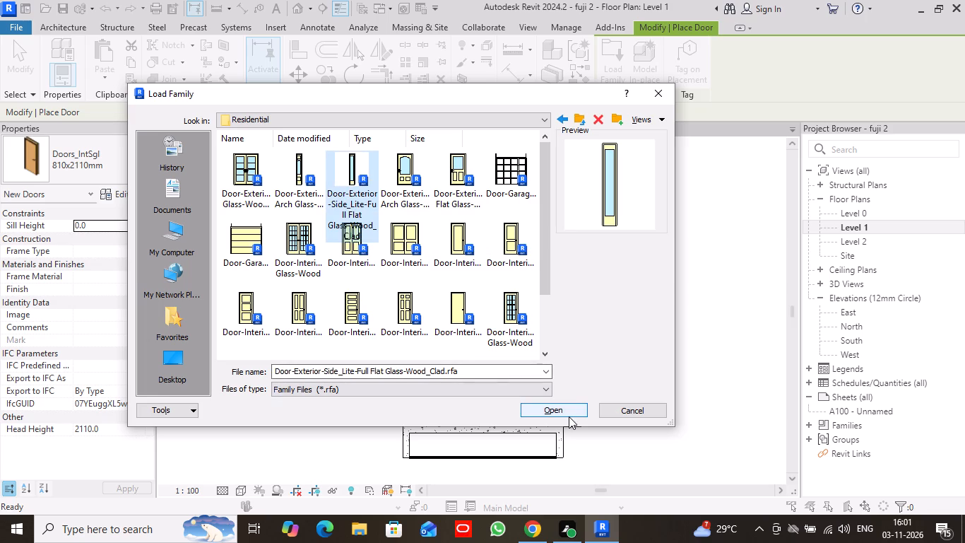
{"action": "left_click", "coordinate": [569, 409]}
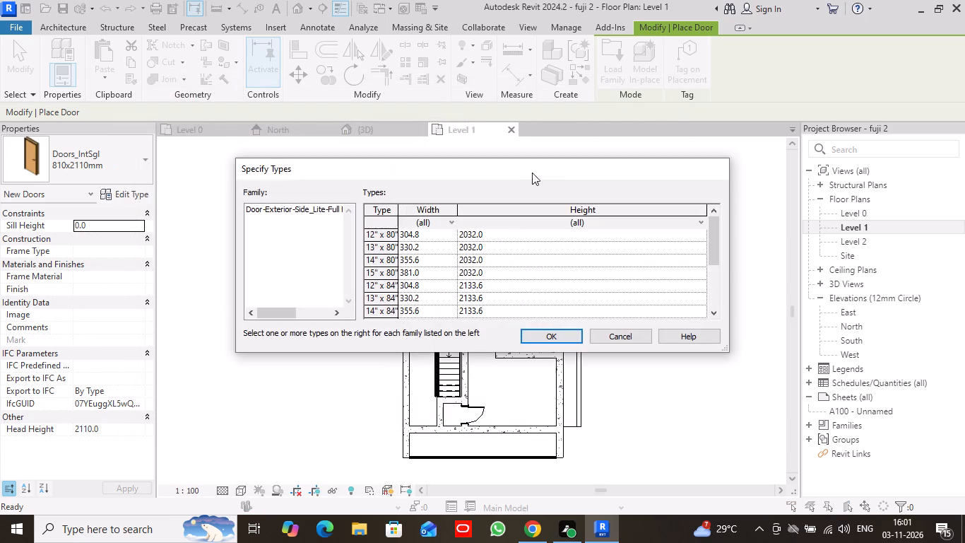
{"action": "left_click", "coordinate": [562, 333]}
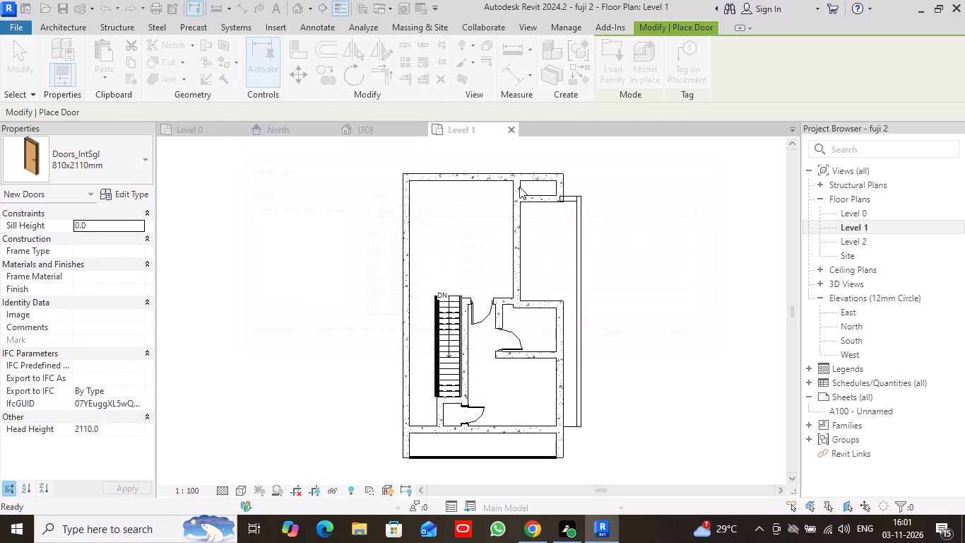
Place a 12" x 80" Door-Exterior-Side_Lite-Full Flat Glass-Wood_Clad in the west wall of Level 1's small north-east room, centred at 151 mm from each side.
{"action": "scroll", "coordinate": [517, 189], "scroll_direction": "up", "scroll_amount": 9}
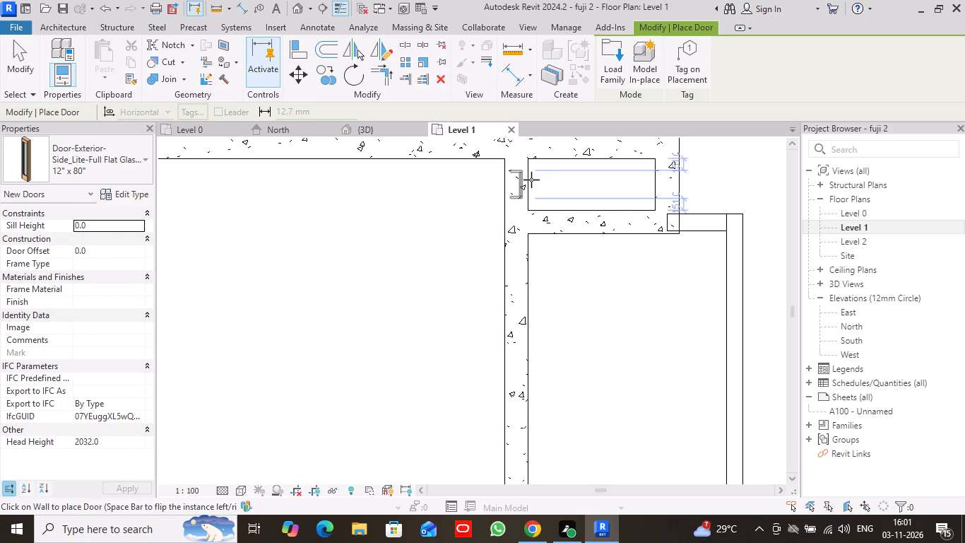
{"action": "left_click", "coordinate": [531, 180]}
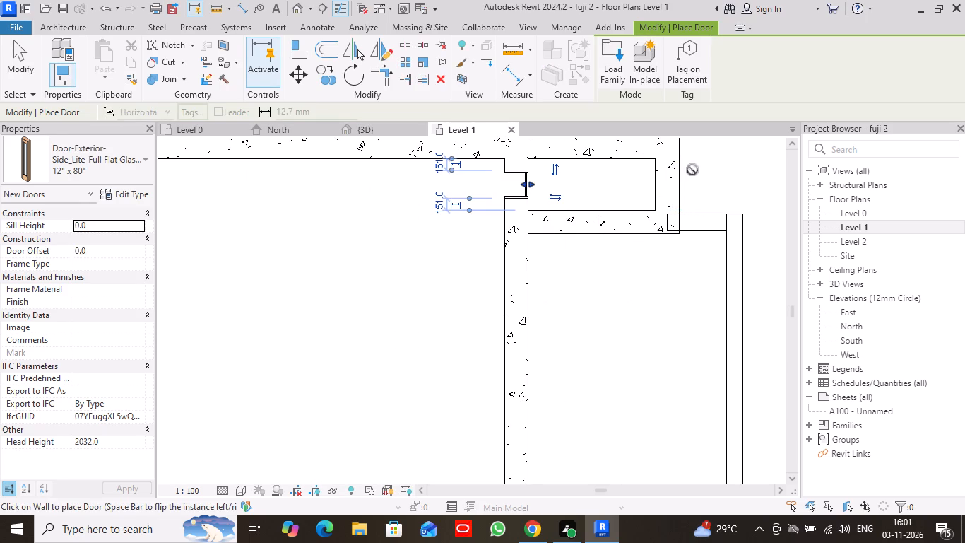
{"action": "left_click", "coordinate": [30, 60]}
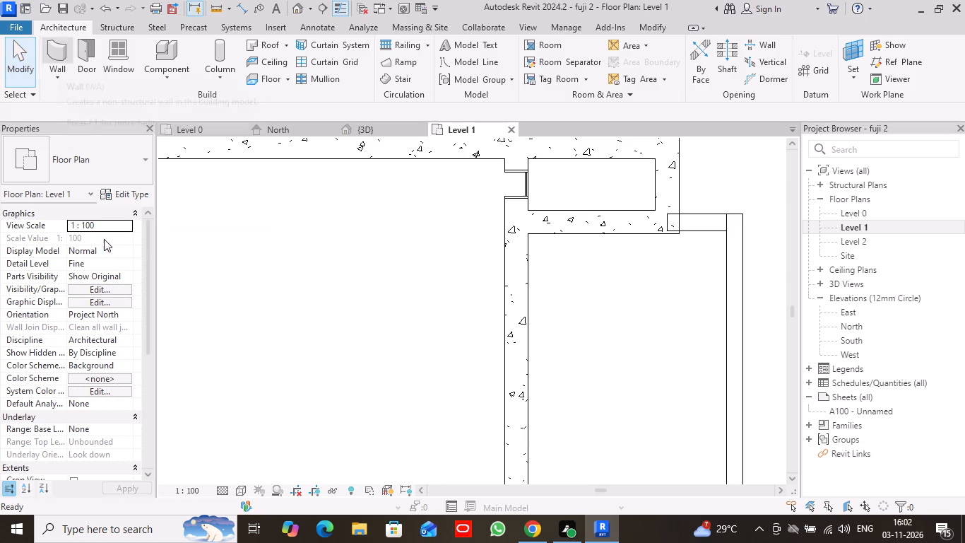
On Level 0, place two Windows_Sgl_Plain 910x910mm windows in the south wall below the stair, starting near the west corner and 300 mm apart.
{"action": "scroll", "coordinate": [302, 284], "scroll_direction": "down", "scroll_amount": 4}
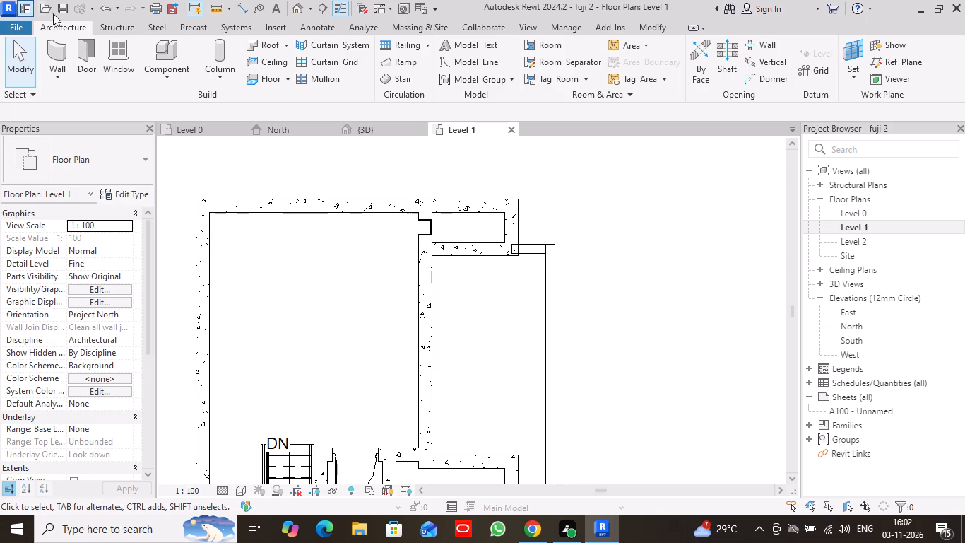
{"action": "double_click", "coordinate": [111, 52]}
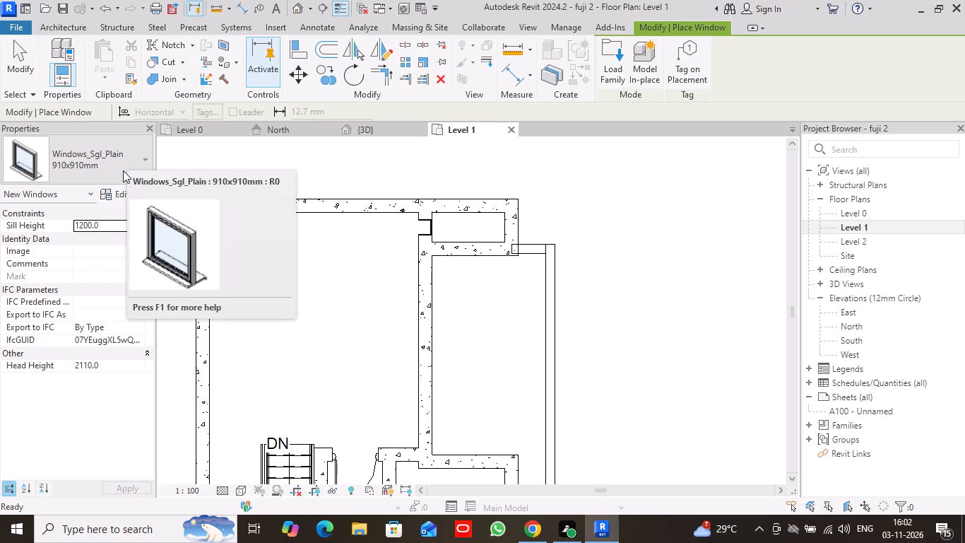
{"action": "scroll", "coordinate": [264, 347], "scroll_direction": "down", "scroll_amount": 3}
{"action": "scroll", "coordinate": [289, 474], "scroll_direction": "down", "scroll_amount": 2}
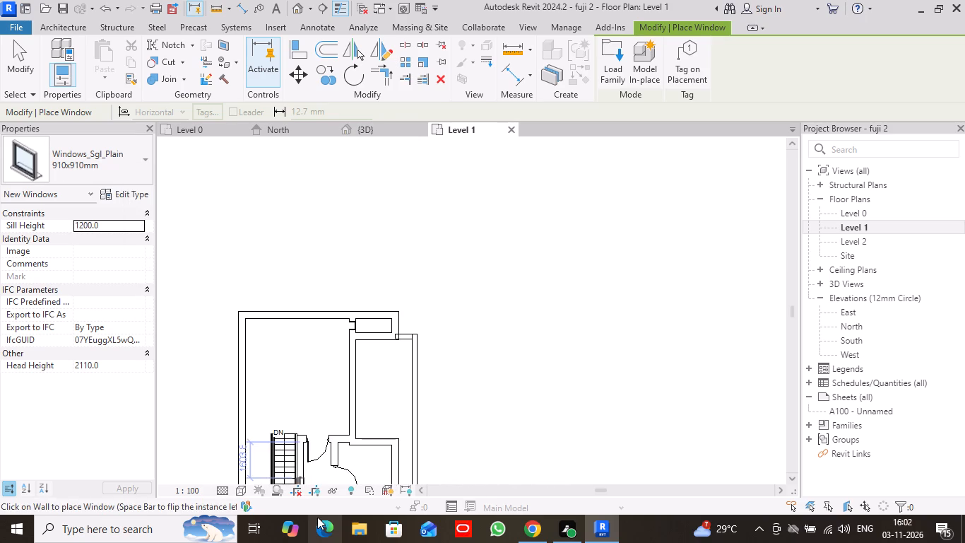
{"action": "middle_click_drag", "start_coordinate": [336, 392], "coordinate": [345, 223]}
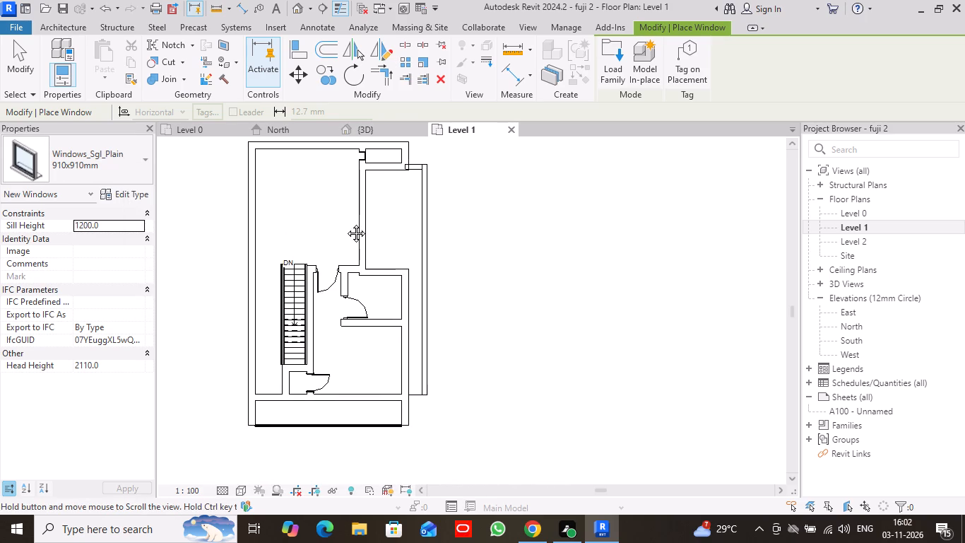
{"action": "middle_click_drag", "start_coordinate": [345, 223], "coordinate": [342, 230]}
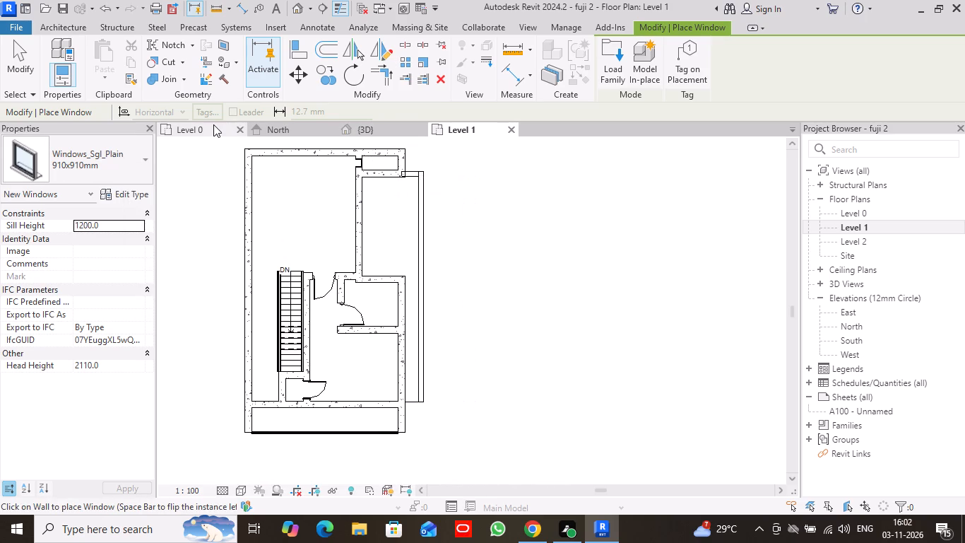
{"action": "left_click", "coordinate": [213, 124]}
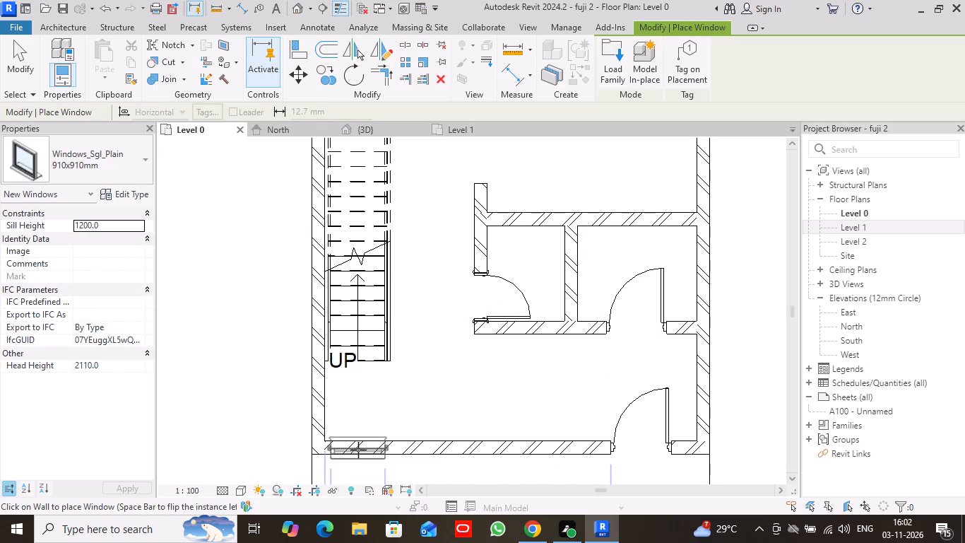
{"action": "left_click", "coordinate": [358, 450]}
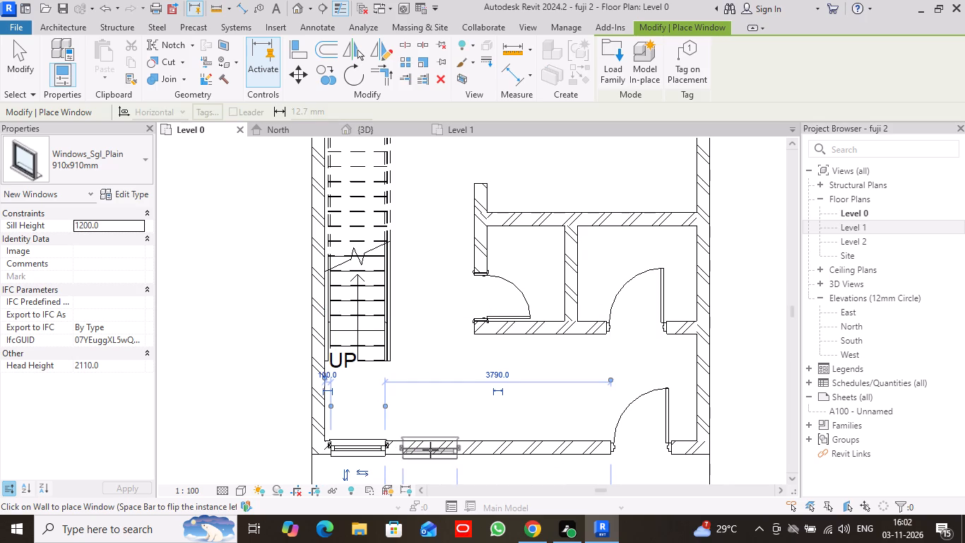
{"action": "left_click", "coordinate": [430, 450]}
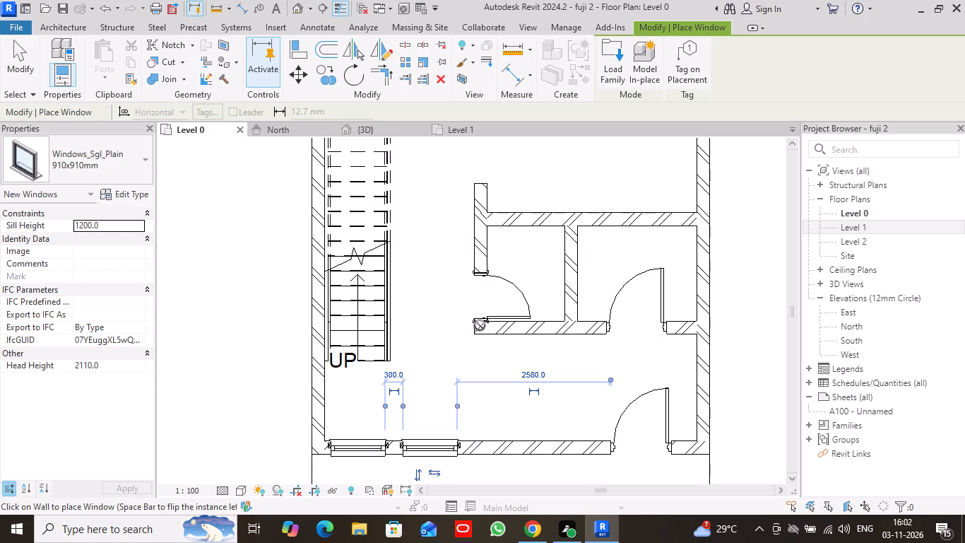
Place a Windows_Sgl_Plain 910x910mm window in Level 0's east wall, 500 mm north of the small rooms' north wall, and end window placement.
{"action": "middle_click_drag", "start_coordinate": [723, 227], "coordinate": [686, 337]}
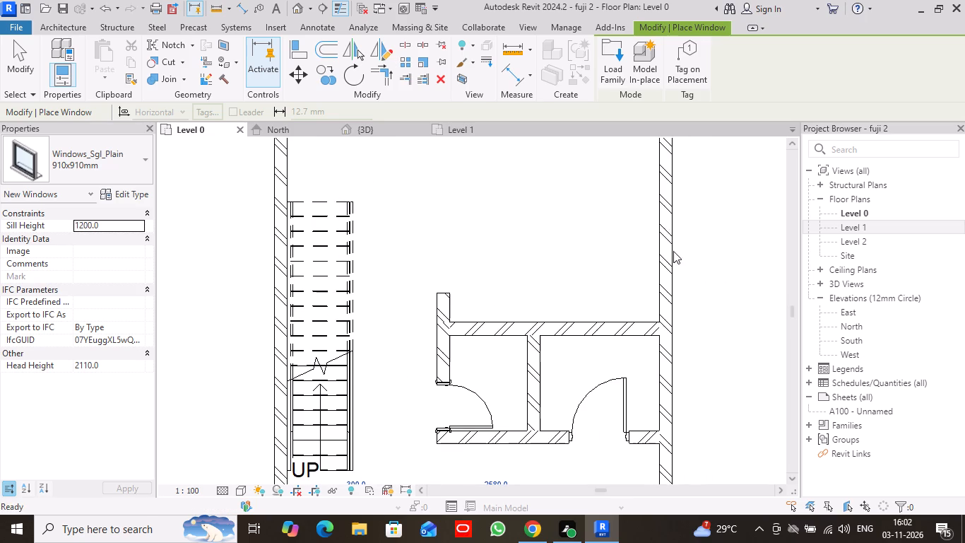
{"action": "left_click", "coordinate": [667, 264]}
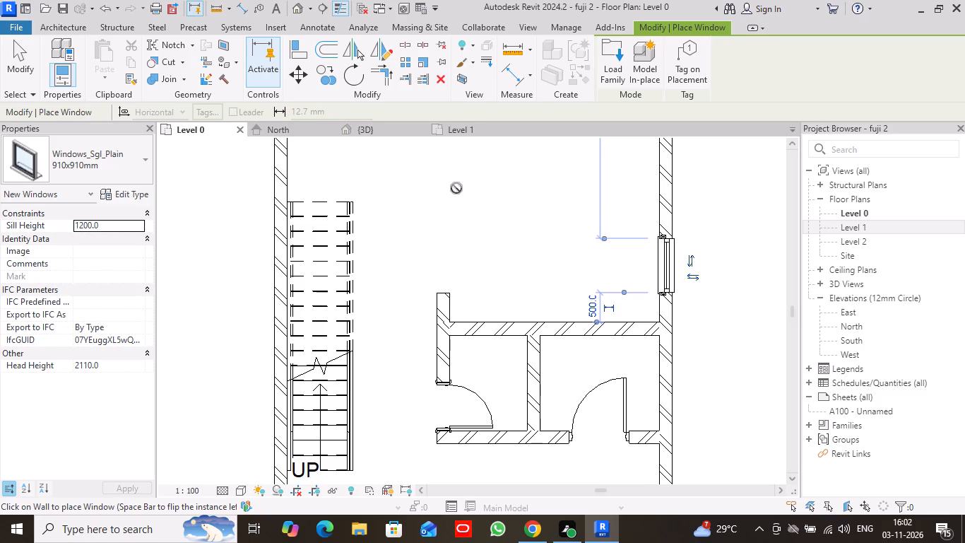
{"action": "scroll", "coordinate": [456, 190], "scroll_direction": "down", "scroll_amount": 3}
{"action": "middle_click_drag", "start_coordinate": [470, 180], "coordinate": [465, 303]}
{"action": "scroll", "coordinate": [470, 291], "scroll_direction": "down", "scroll_amount": 2}
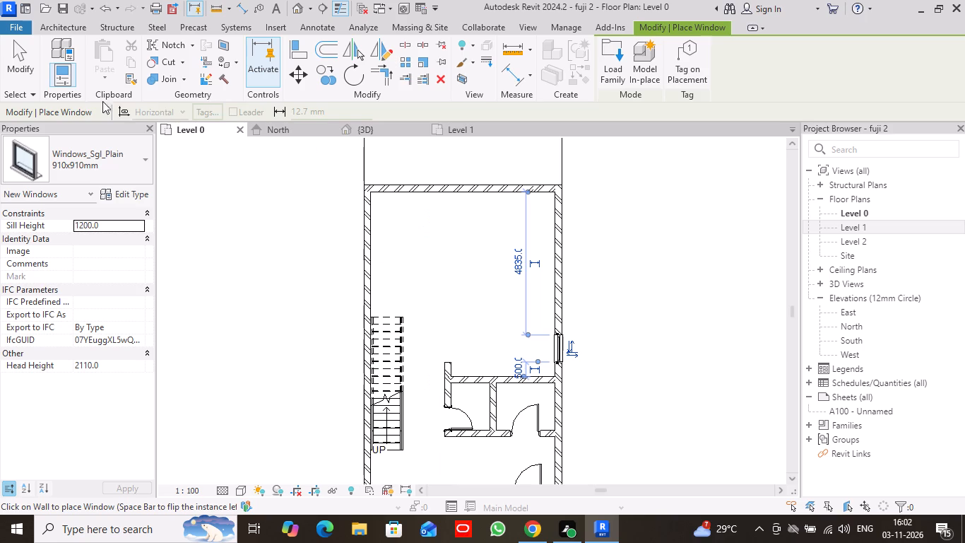
{"action": "left_click", "coordinate": [20, 62]}
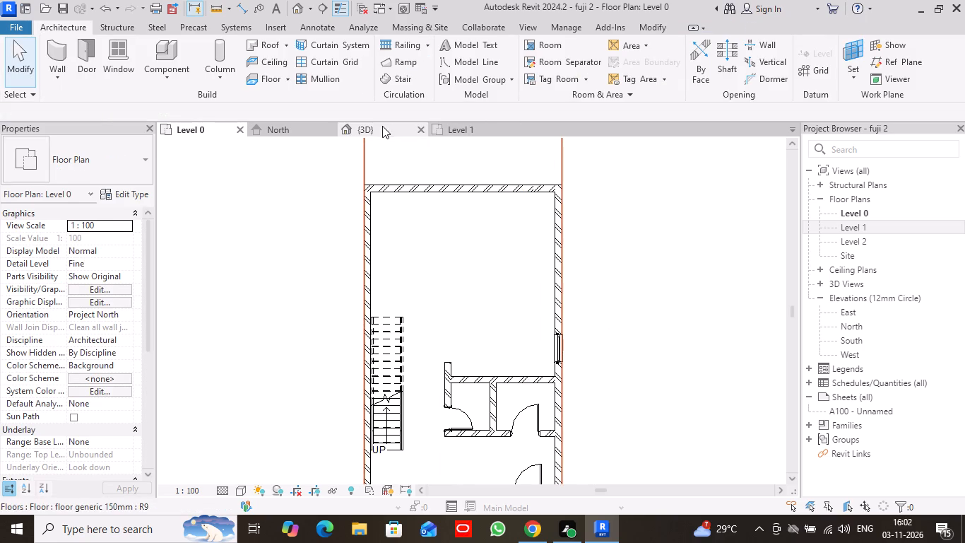
In the 3D view, examine the house with its placed windows and select the Level 0 front door to review its properties.
{"action": "left_click", "coordinate": [382, 126]}
{"action": "scroll", "coordinate": [605, 344], "scroll_direction": "down", "scroll_amount": 1}
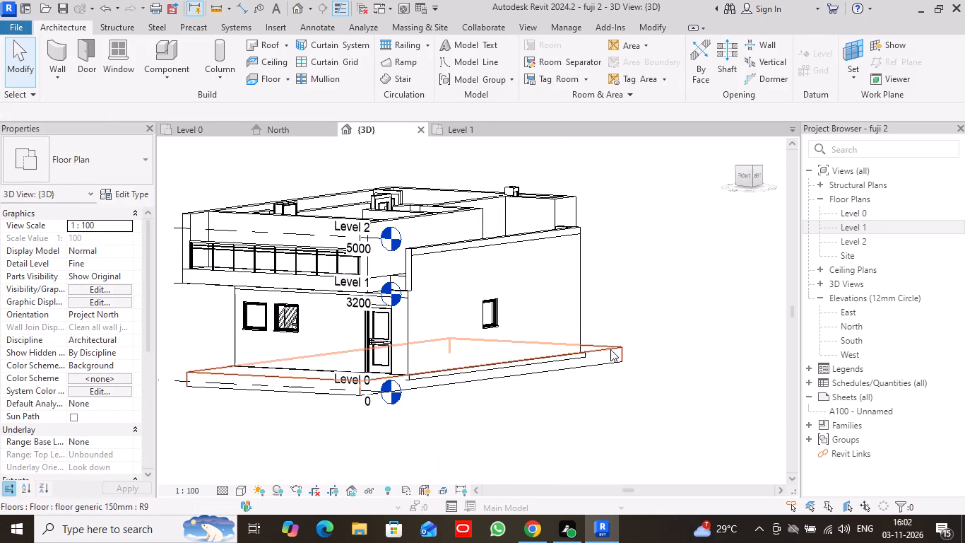
{"action": "scroll", "coordinate": [640, 364], "scroll_direction": "down", "scroll_amount": 1}
{"action": "middle_click_drag", "start_coordinate": [586, 407], "coordinate": [642, 404]}
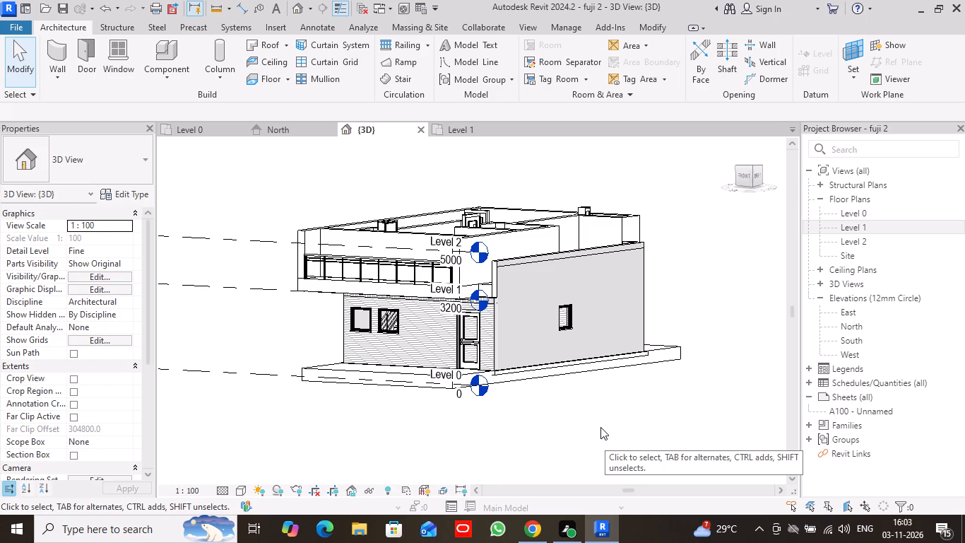
{"action": "left_click", "coordinate": [14, 47]}
{"action": "left_click", "coordinate": [470, 336]}
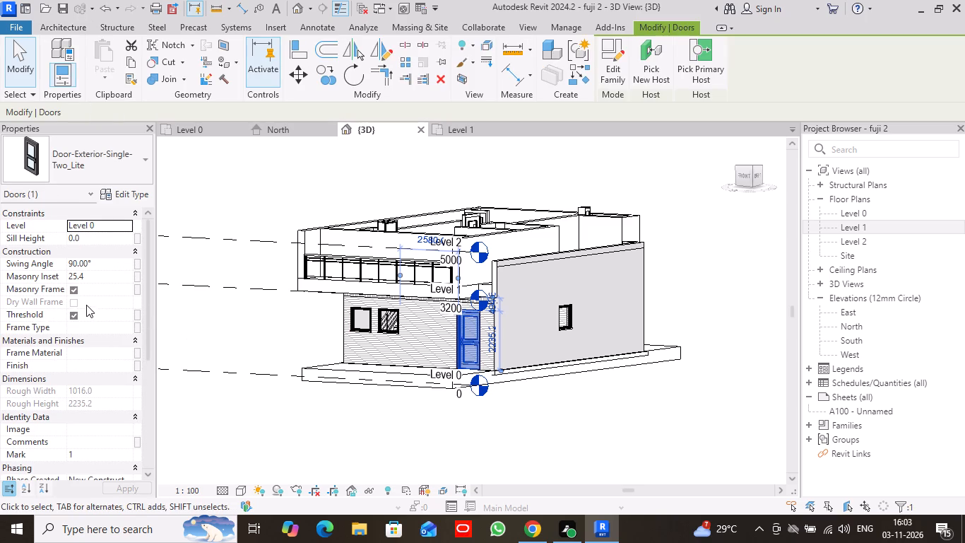
{"action": "scroll", "coordinate": [87, 303], "scroll_direction": "up", "scroll_amount": 1}
{"action": "scroll", "coordinate": [87, 303], "scroll_direction": "down", "scroll_amount": 2}
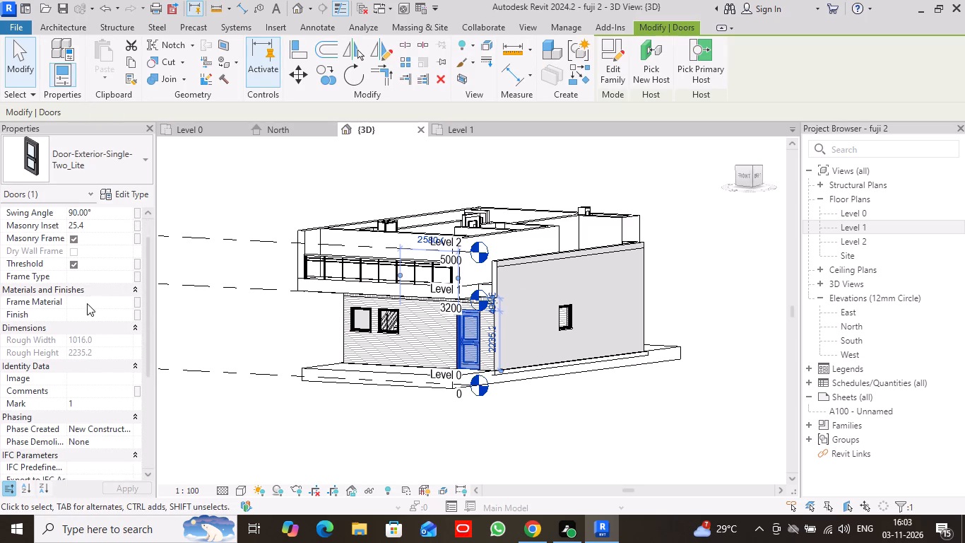
{"action": "scroll", "coordinate": [87, 303], "scroll_direction": "down", "scroll_amount": 1}
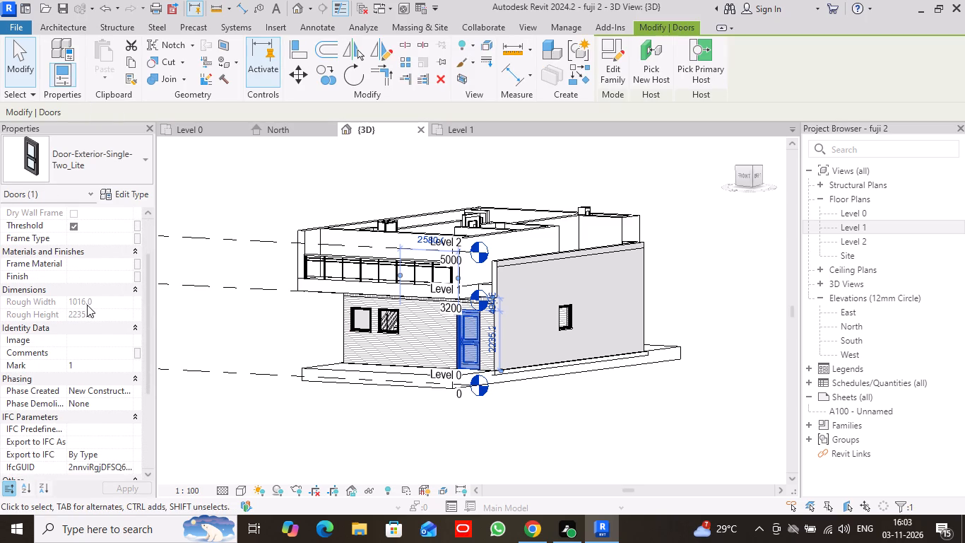
{"action": "scroll", "coordinate": [87, 305], "scroll_direction": "down", "scroll_amount": 1}
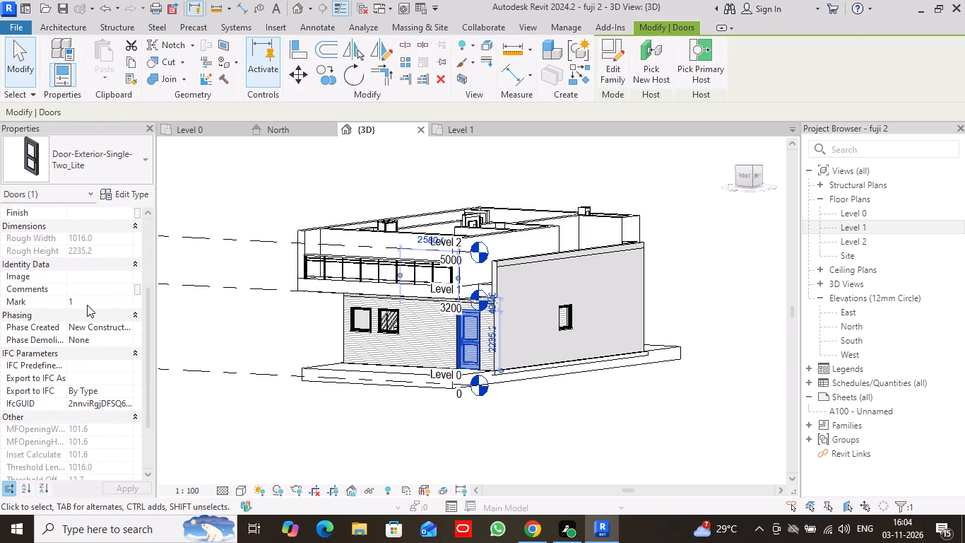
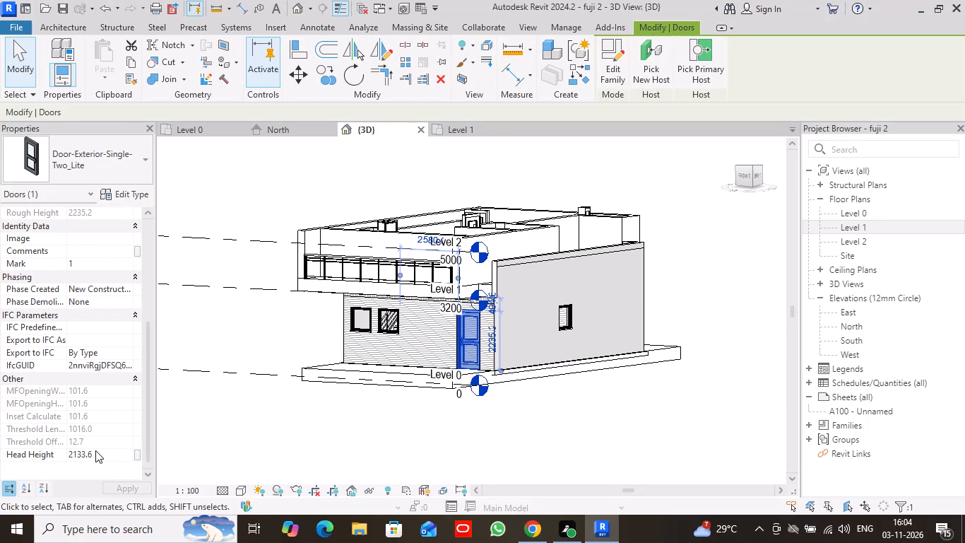
Set the head height of the Level 0 front door to 2300 mm.
{"action": "left_click", "coordinate": [92, 452]}
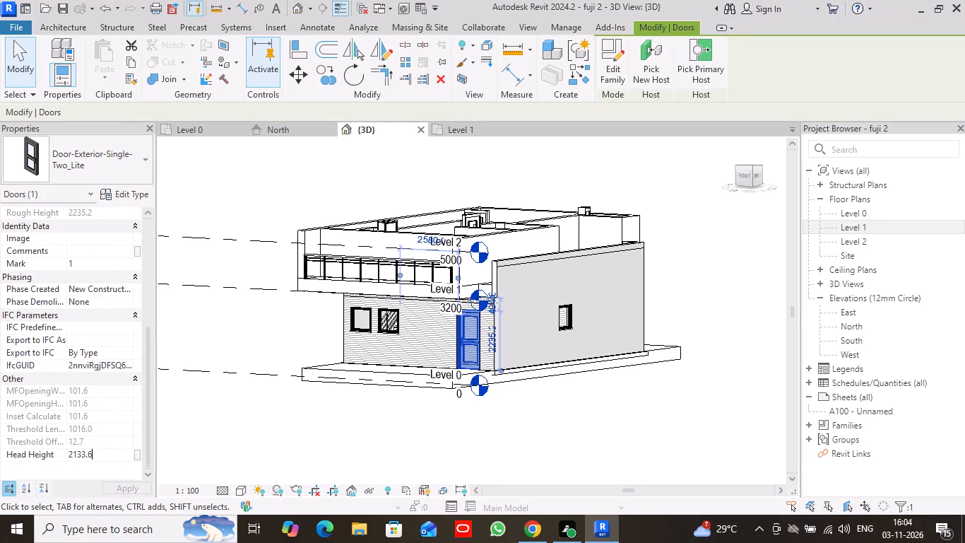
{"action": "left_click", "coordinate": [92, 452]}
{"action": "left_click_drag", "start_coordinate": [91, 451], "coordinate": [62, 457]}
{"action": "type", "text": "2300"}
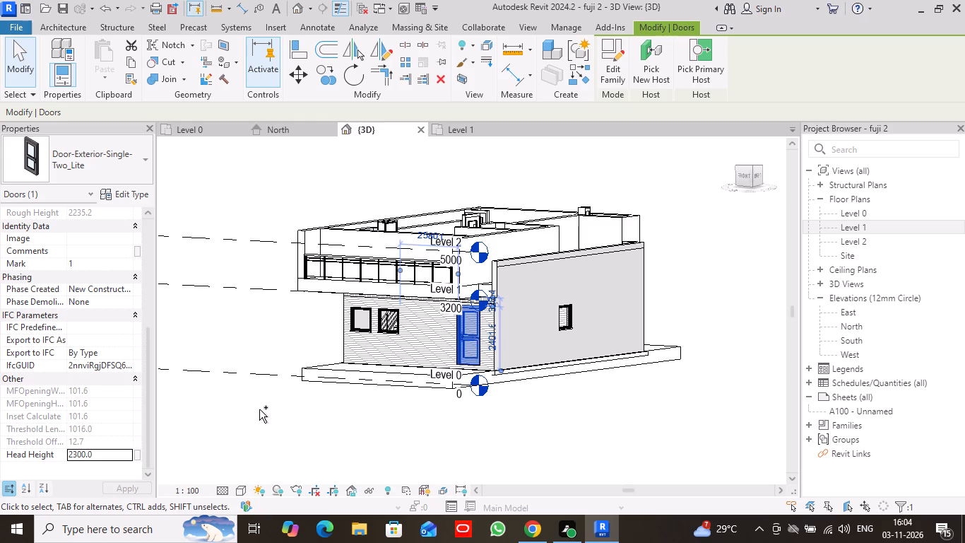
{"action": "key", "text": "ctrl+c"}
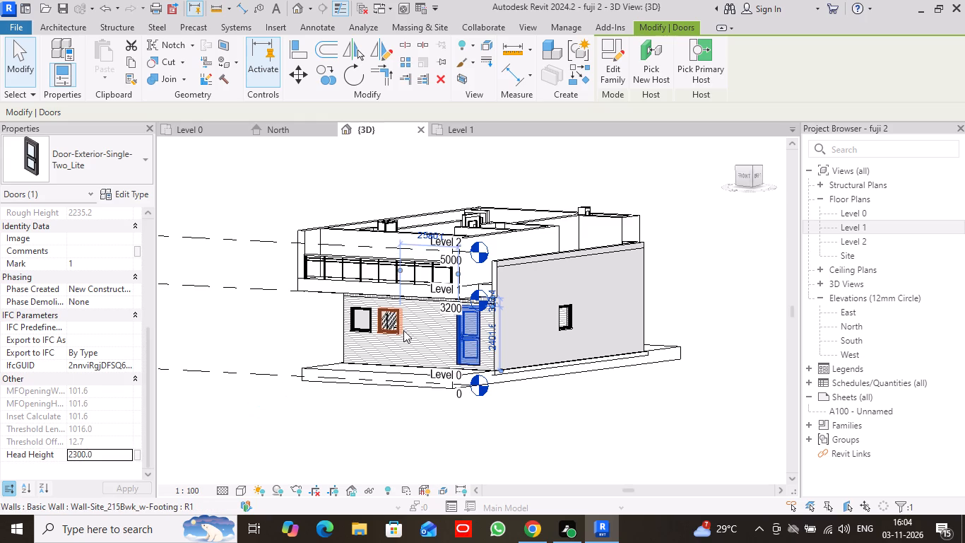
Set the head height of Level 0's three 910x910mm windows, two in the south wall and one in the east wall, to 2300 mm.
{"action": "scroll", "coordinate": [369, 321], "scroll_direction": "up", "scroll_amount": 3}
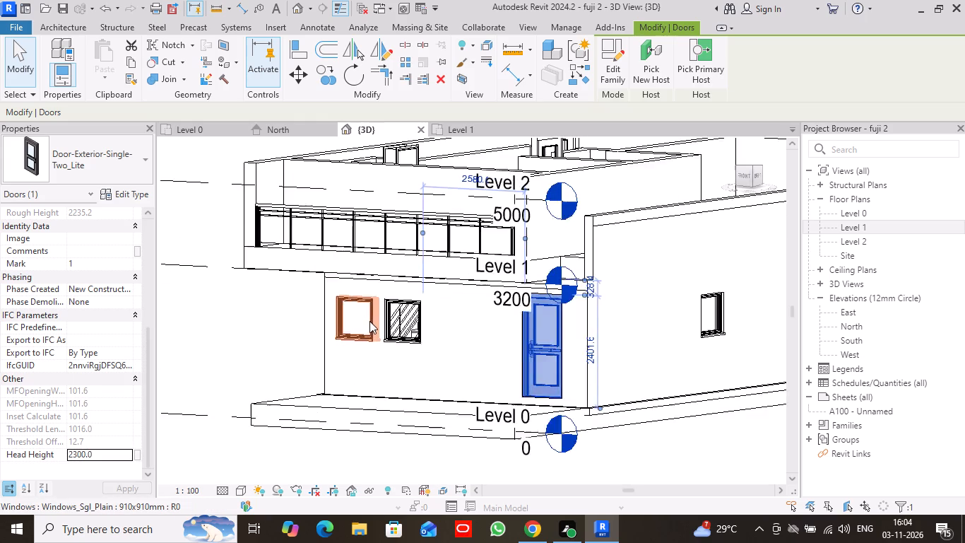
{"action": "scroll", "coordinate": [369, 321], "scroll_direction": "up", "scroll_amount": 4}
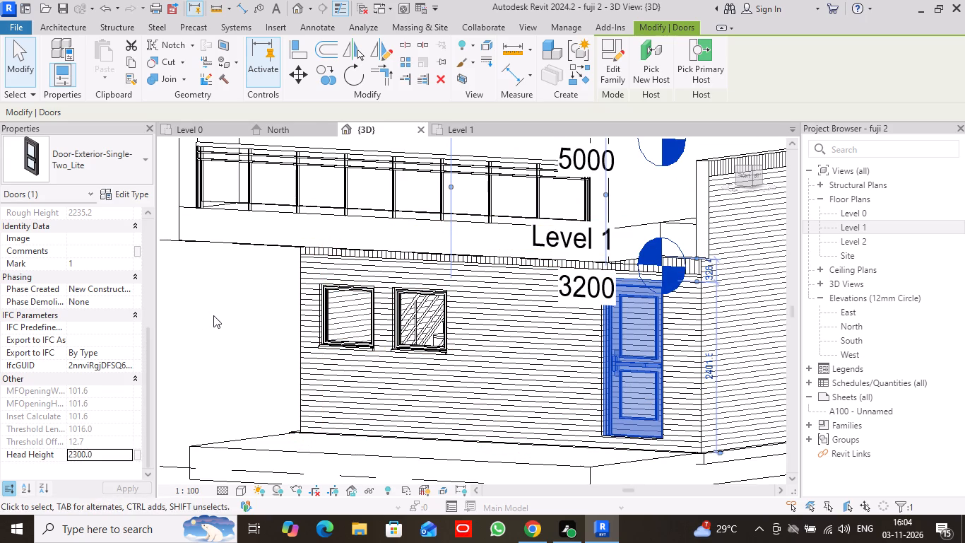
{"action": "left_click", "coordinate": [219, 326]}
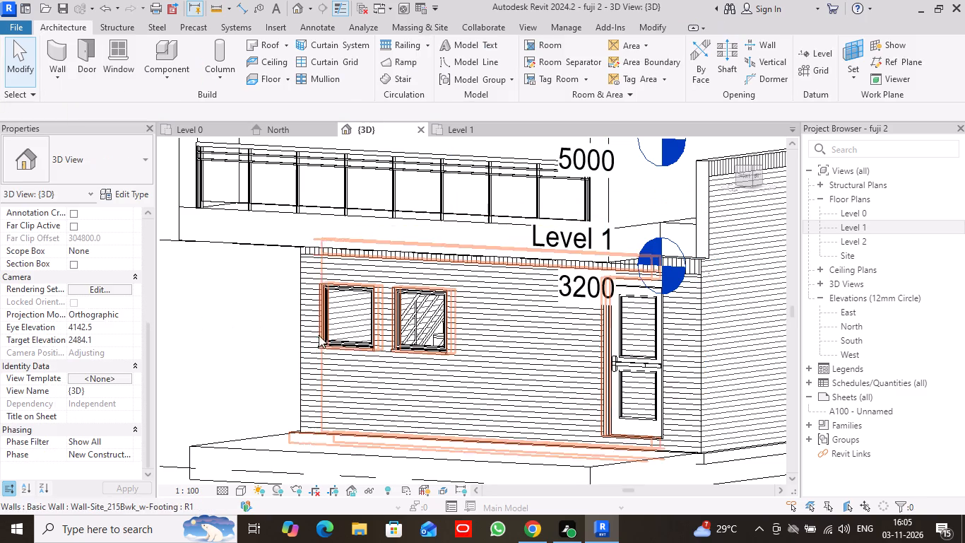
{"action": "left_click", "coordinate": [353, 344], "text": "ctrl"}
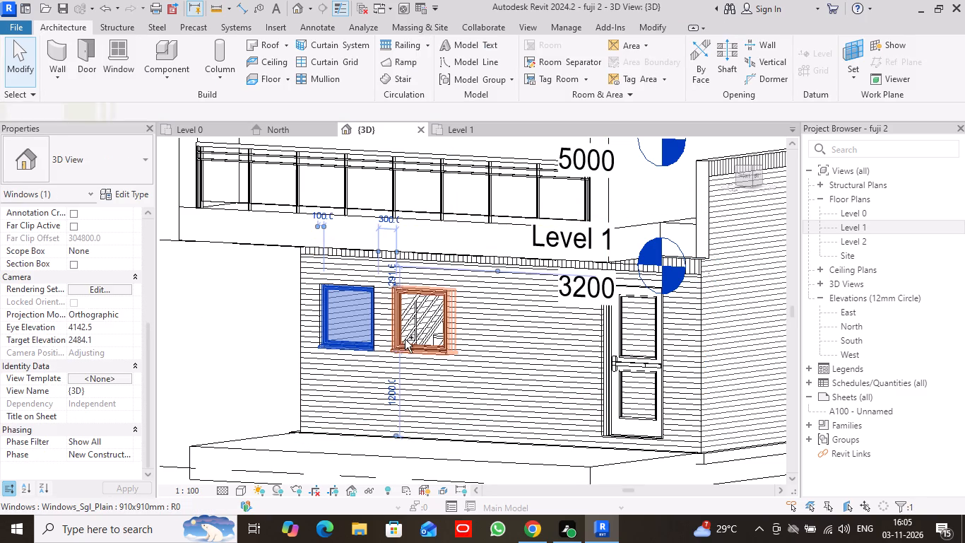
{"action": "left_click", "coordinate": [405, 340], "text": "ctrl"}
{"action": "middle_click_drag", "start_coordinate": [767, 367], "coordinate": [536, 344], "text": "ctrl"}
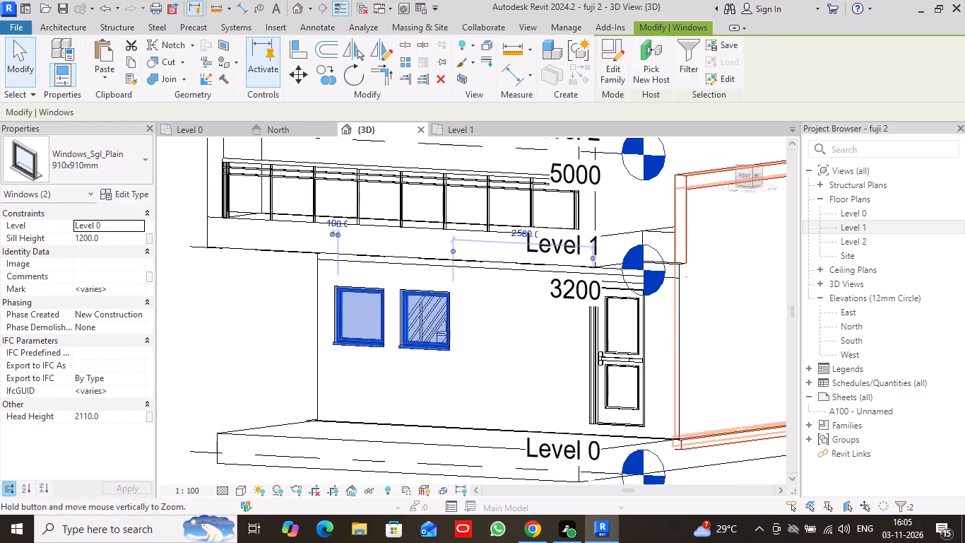
{"action": "middle_click_drag", "start_coordinate": [536, 344], "coordinate": [205, 310], "text": "ctrl"}
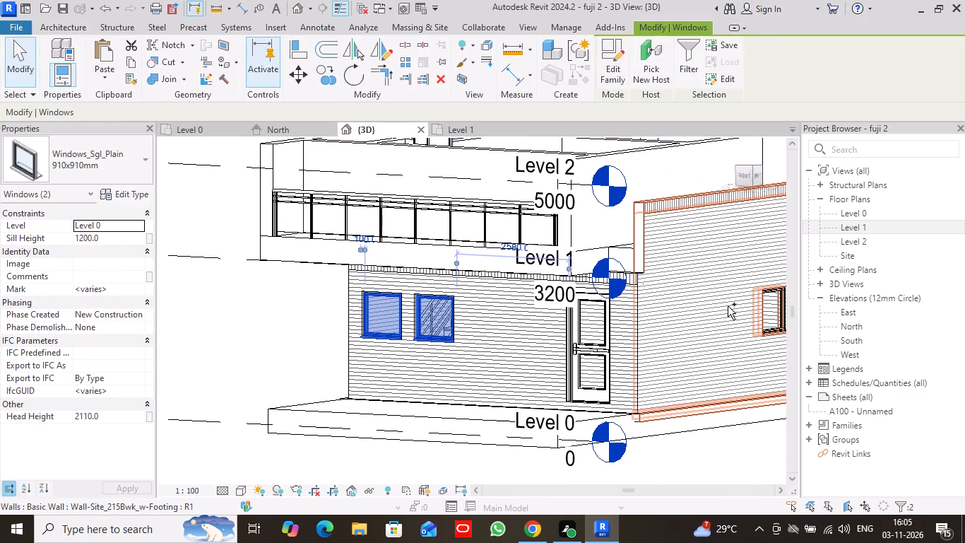
{"action": "left_click", "coordinate": [771, 290], "text": "ctrl"}
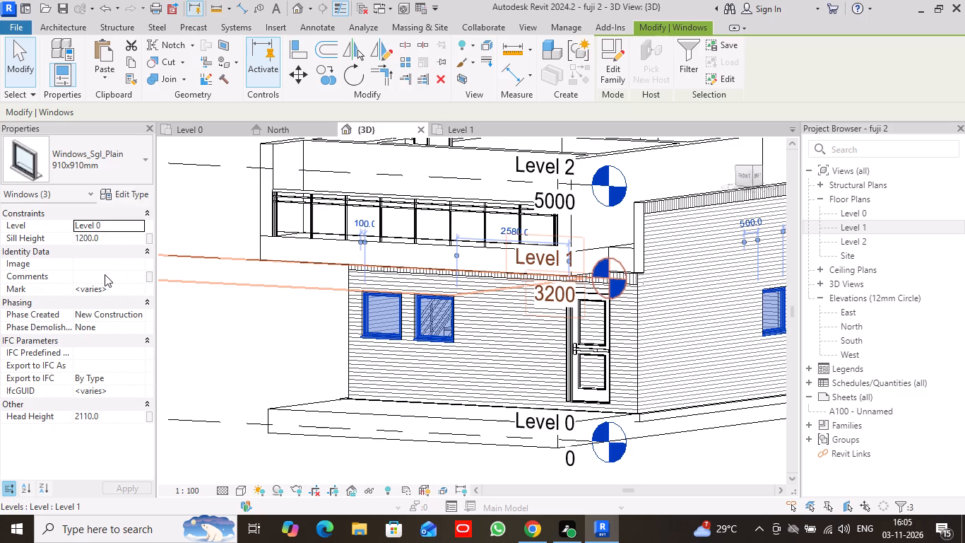
{"action": "left_click", "coordinate": [105, 416]}
{"action": "left_click_drag", "start_coordinate": [105, 416], "coordinate": [69, 422]}
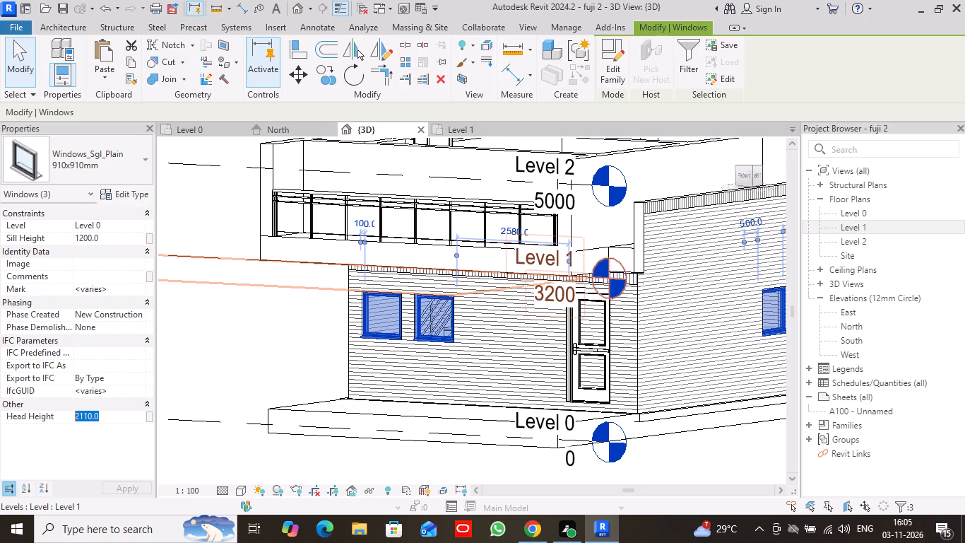
{"action": "left_click_drag", "start_coordinate": [69, 422], "coordinate": [63, 425]}
{"action": "type", "text": "2300"}
{"action": "left_click", "coordinate": [122, 482]}
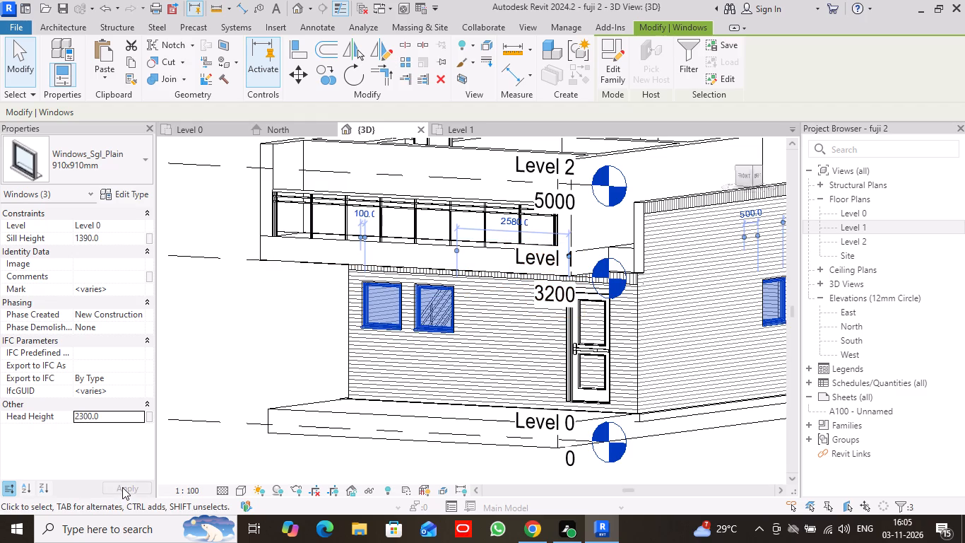
{"action": "scroll", "coordinate": [194, 366], "scroll_direction": "down", "scroll_amount": 2}
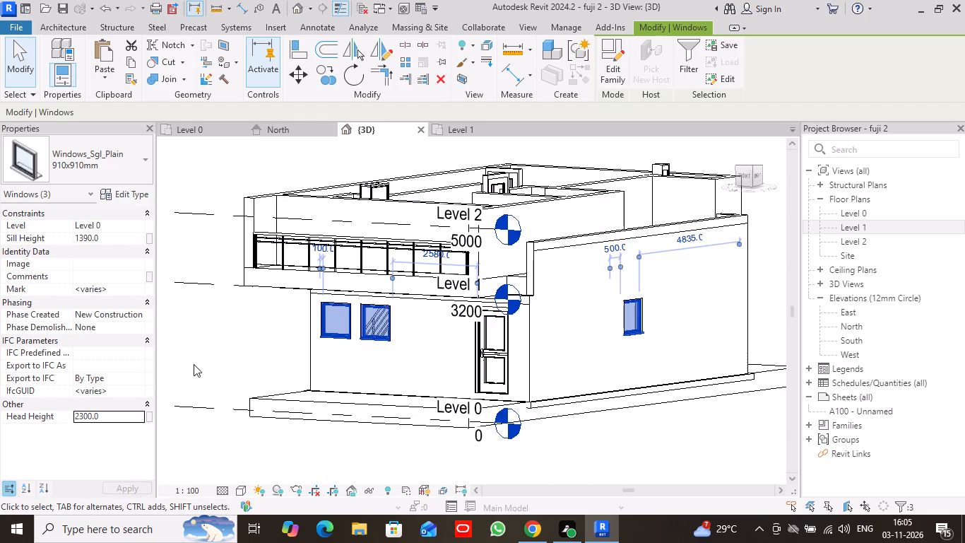
{"action": "left_click", "coordinate": [193, 361]}
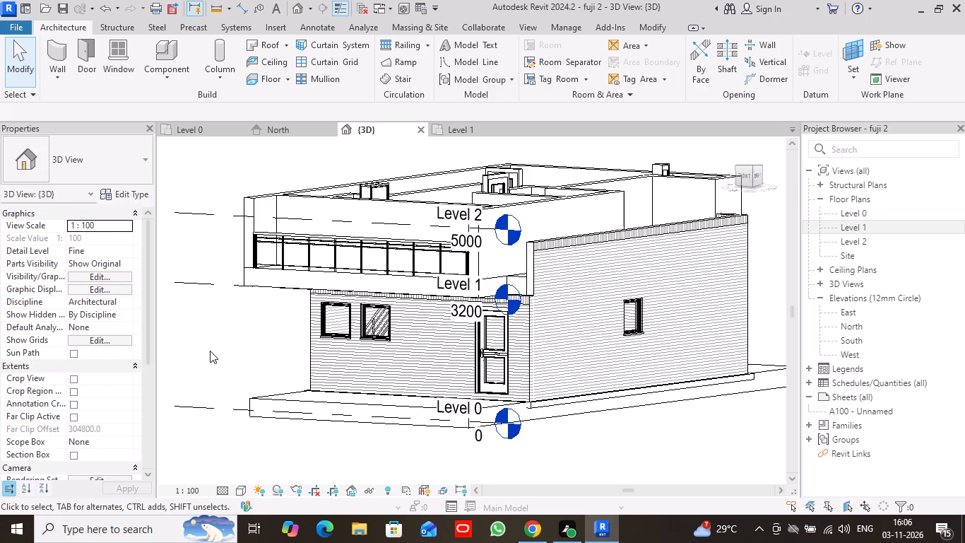
In the Level 0 floor plan, start a new wall and choose the Curtain_Wall-Storefront type for it.
{"action": "left_click", "coordinate": [215, 127]}
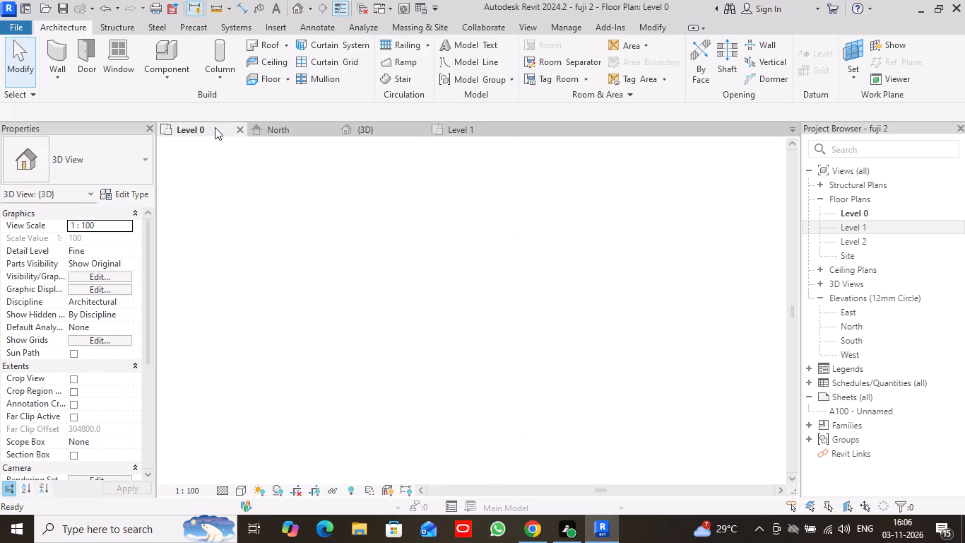
{"action": "scroll", "coordinate": [453, 296], "scroll_direction": "down", "scroll_amount": 3}
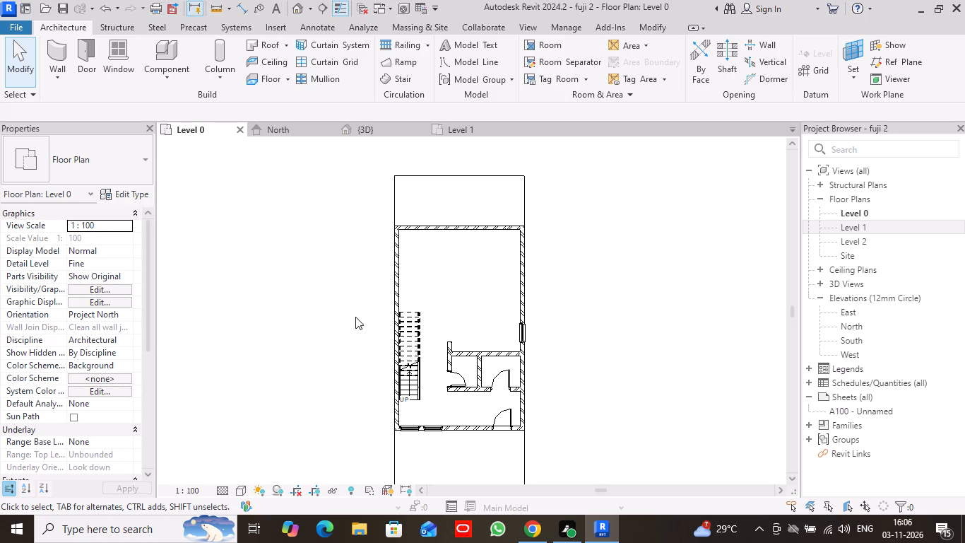
{"action": "double_click", "coordinate": [60, 61]}
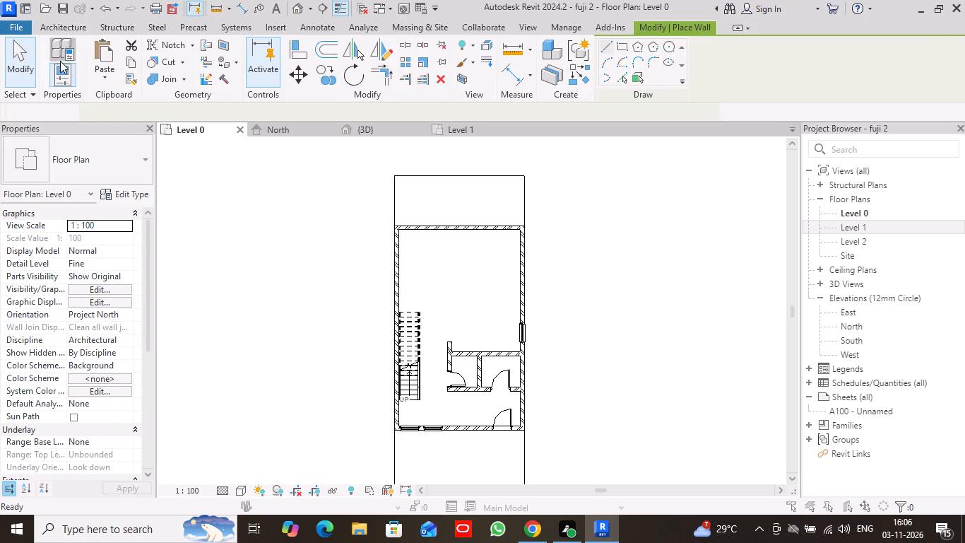
{"action": "left_click", "coordinate": [945, 28]}
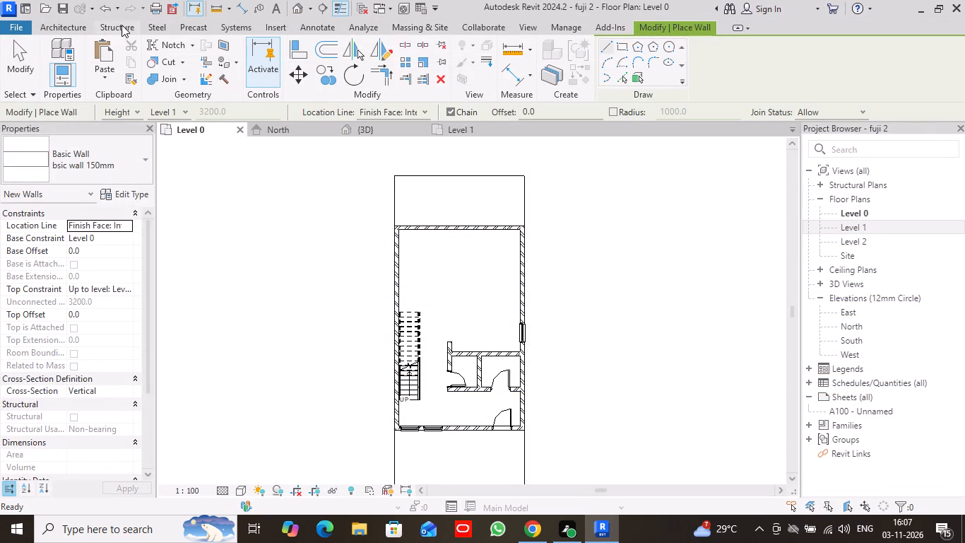
{"action": "left_click", "coordinate": [73, 23]}
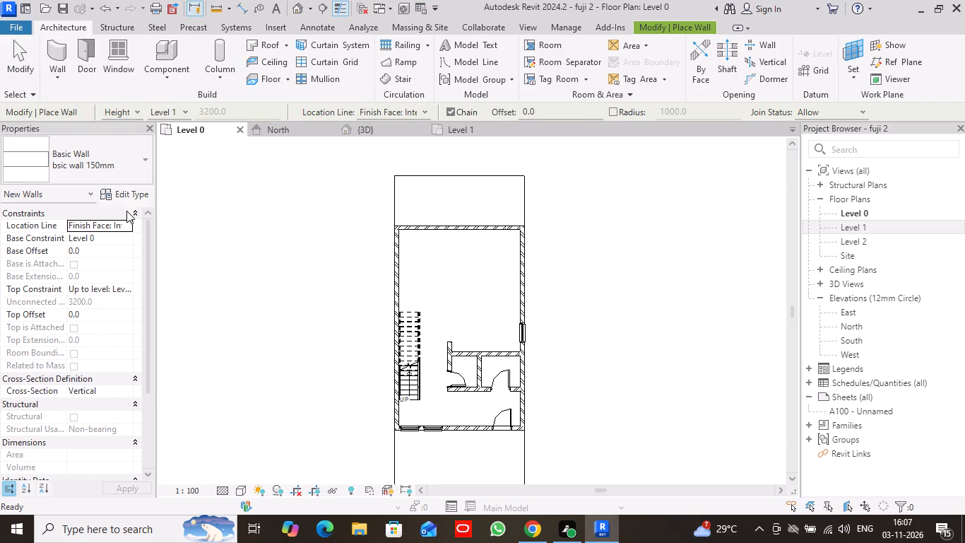
{"action": "scroll", "coordinate": [88, 317], "scroll_direction": "down", "scroll_amount": 2}
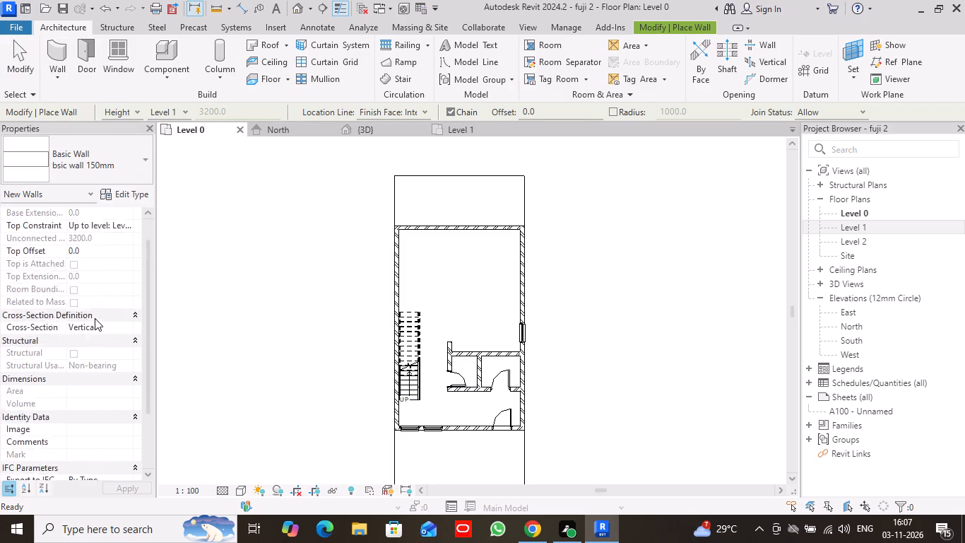
{"action": "scroll", "coordinate": [95, 318], "scroll_direction": "down", "scroll_amount": 1}
{"action": "left_click", "coordinate": [142, 161]}
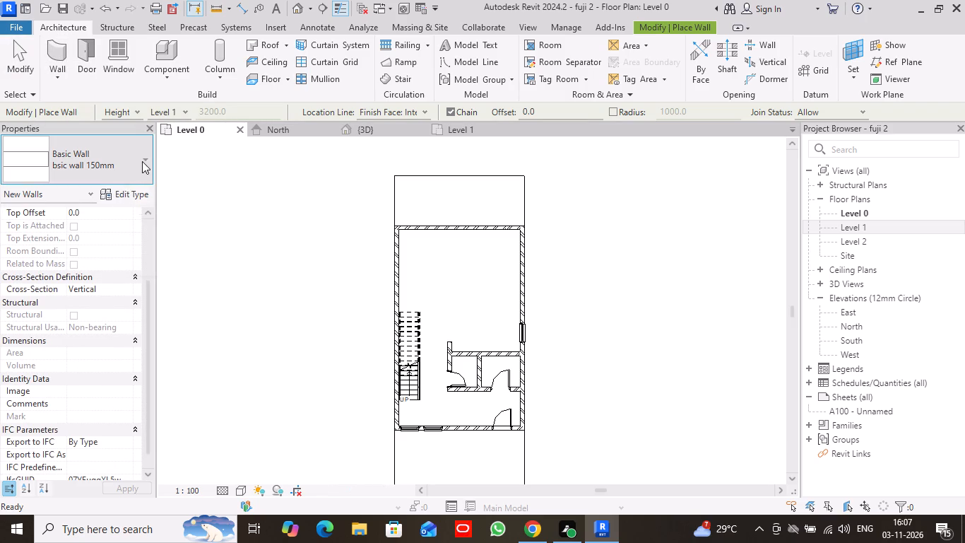
{"action": "scroll", "coordinate": [97, 373], "scroll_direction": "down", "scroll_amount": 6}
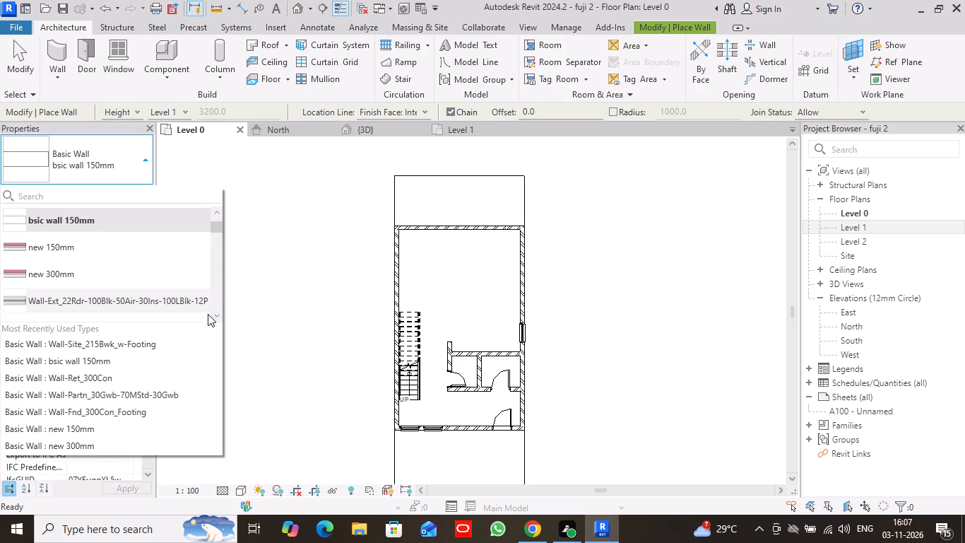
{"action": "left_click", "coordinate": [207, 315]}
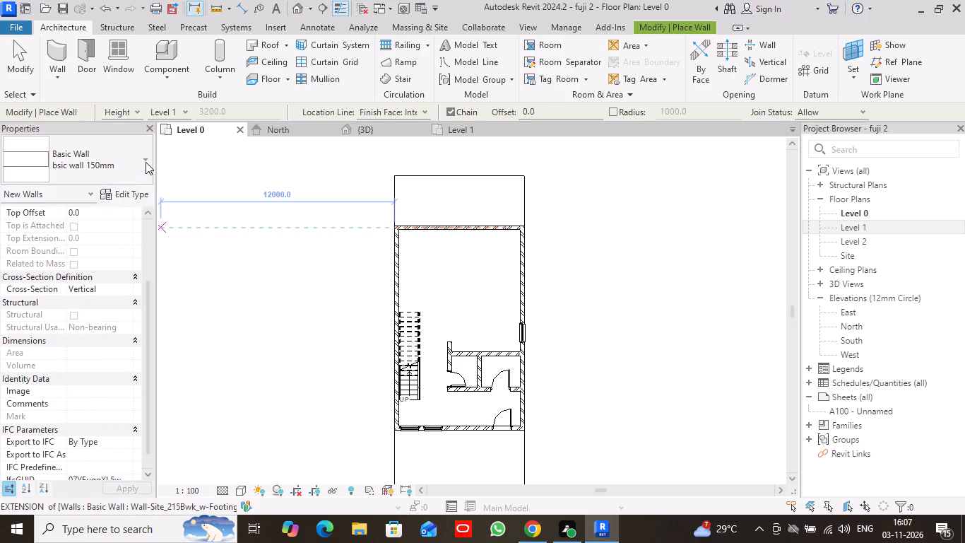
{"action": "left_click", "coordinate": [146, 162]}
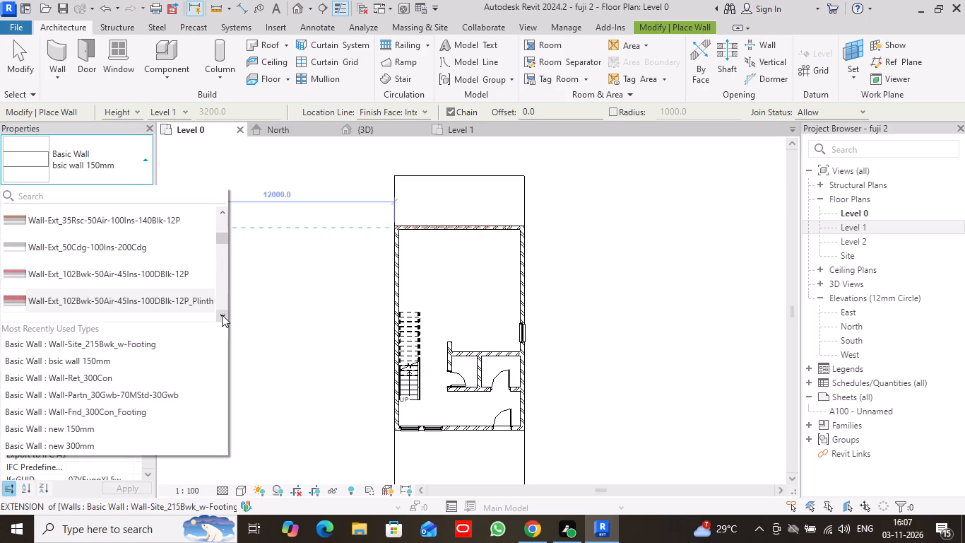
{"action": "left_click", "coordinate": [223, 315]}
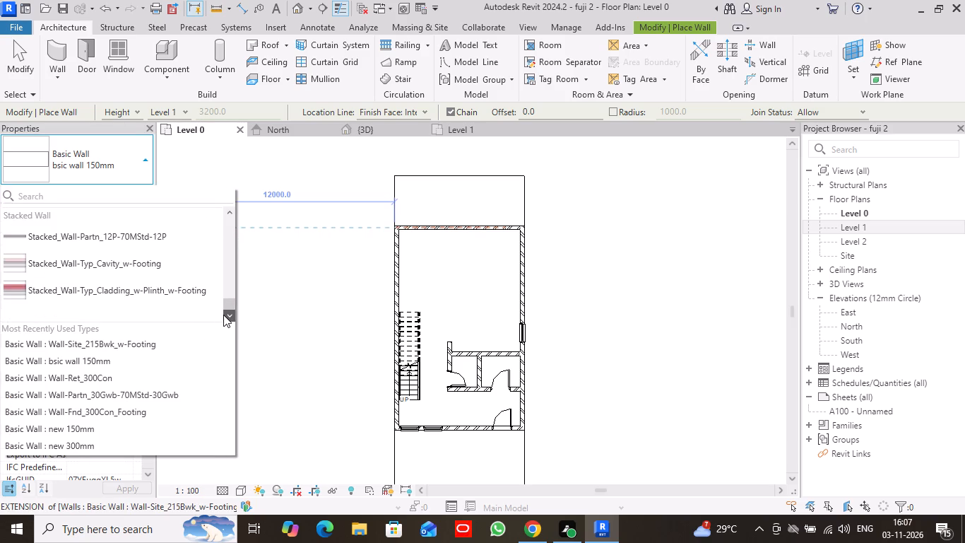
{"action": "scroll", "coordinate": [163, 260], "scroll_direction": "up", "scroll_amount": 1}
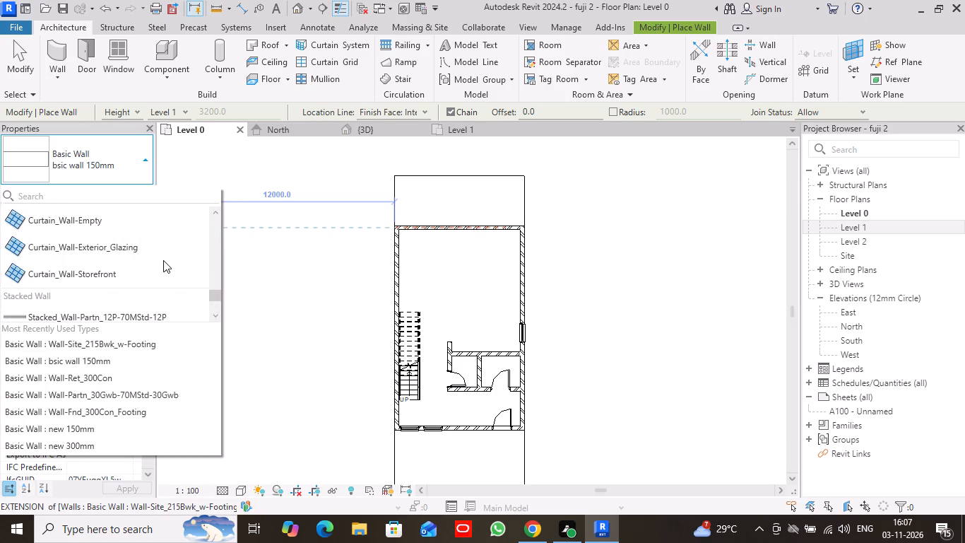
{"action": "scroll", "coordinate": [163, 260], "scroll_direction": "up", "scroll_amount": 1}
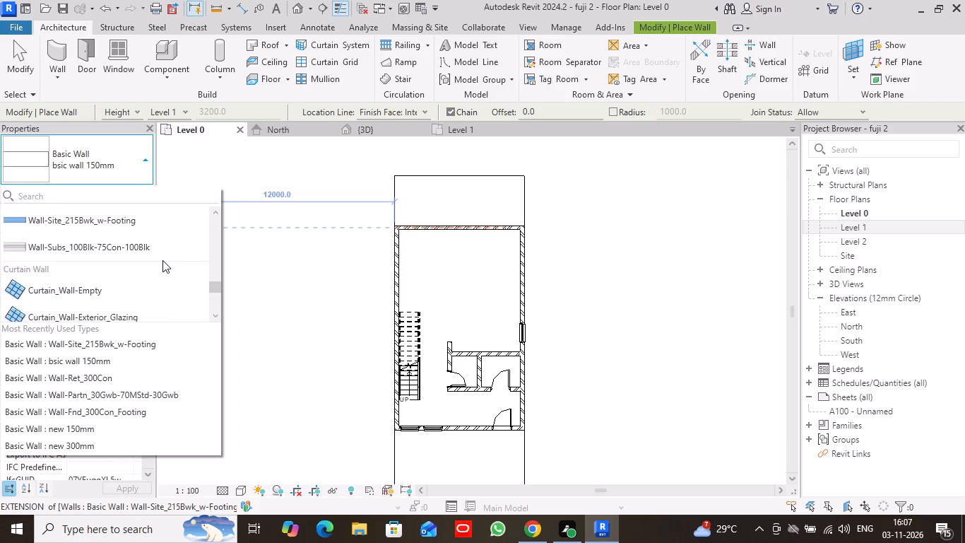
{"action": "scroll", "coordinate": [162, 260], "scroll_direction": "down", "scroll_amount": 1}
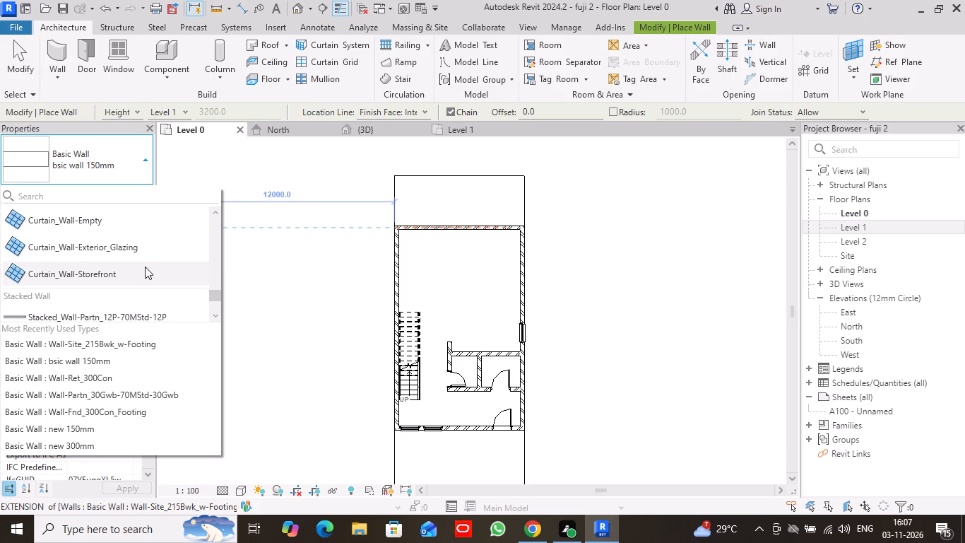
{"action": "left_click", "coordinate": [136, 271]}
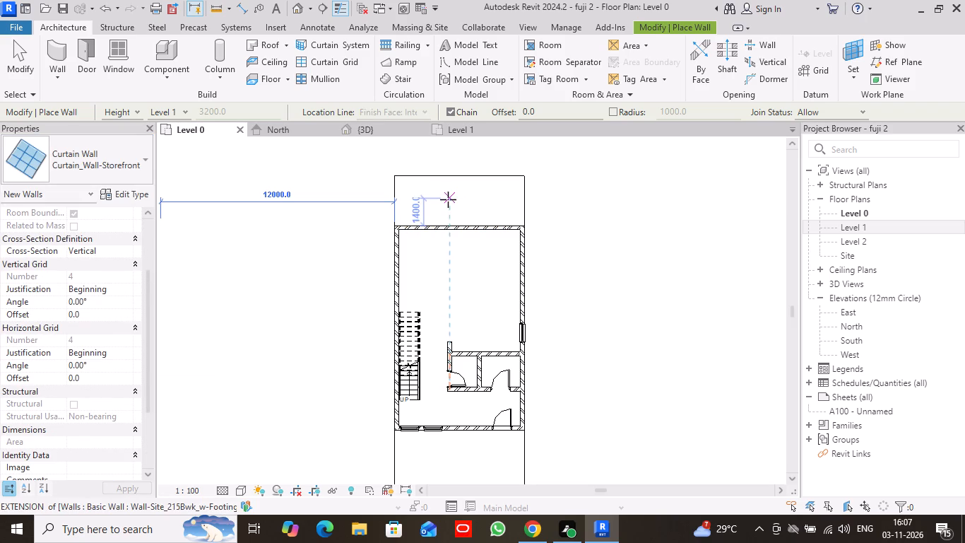
{"action": "key", "text": "Escape"}
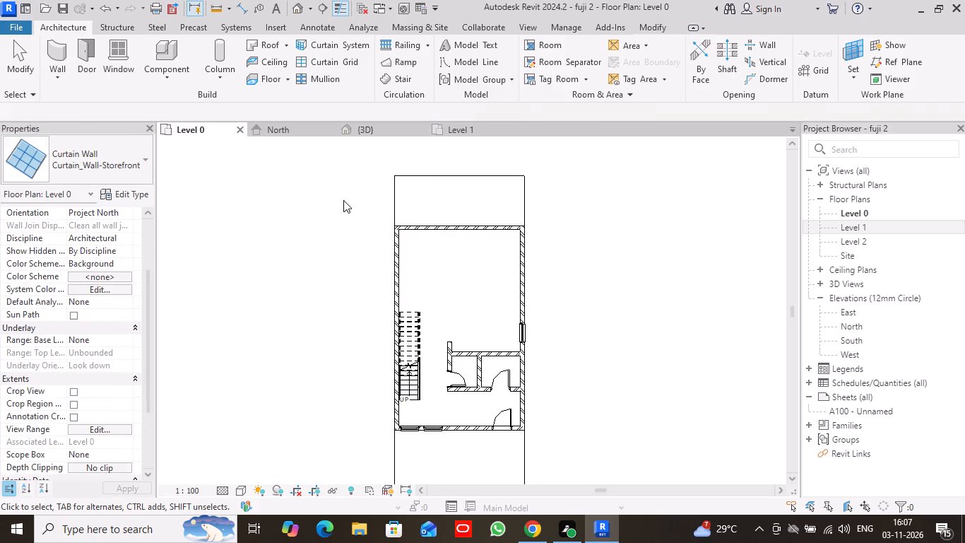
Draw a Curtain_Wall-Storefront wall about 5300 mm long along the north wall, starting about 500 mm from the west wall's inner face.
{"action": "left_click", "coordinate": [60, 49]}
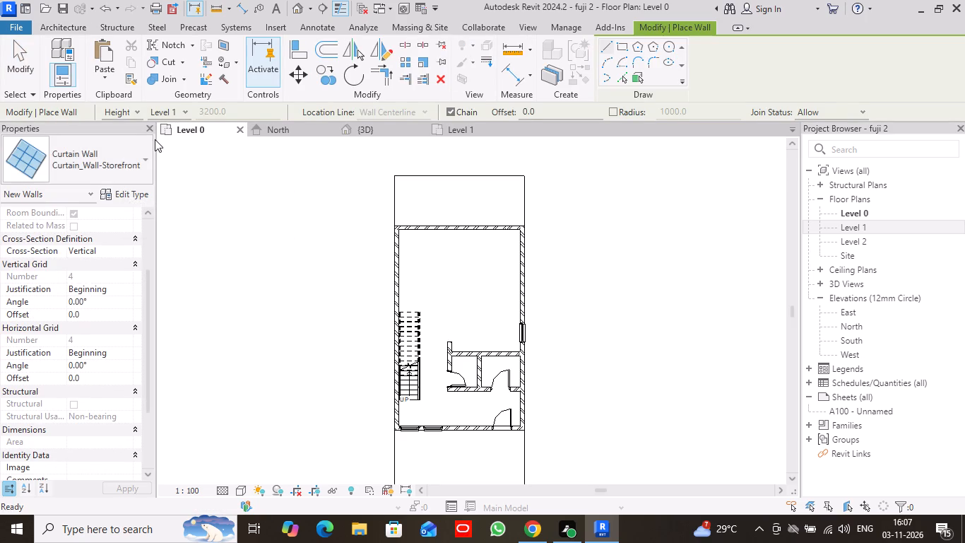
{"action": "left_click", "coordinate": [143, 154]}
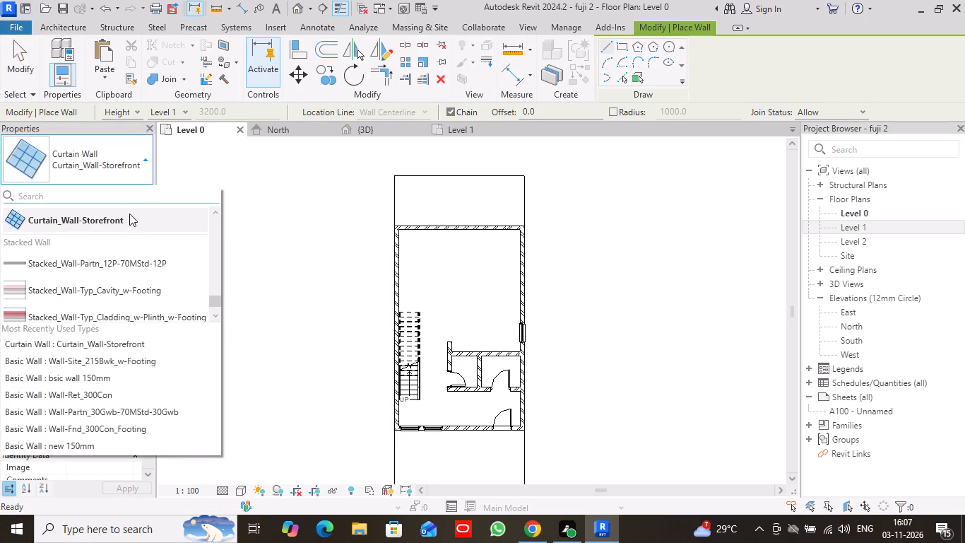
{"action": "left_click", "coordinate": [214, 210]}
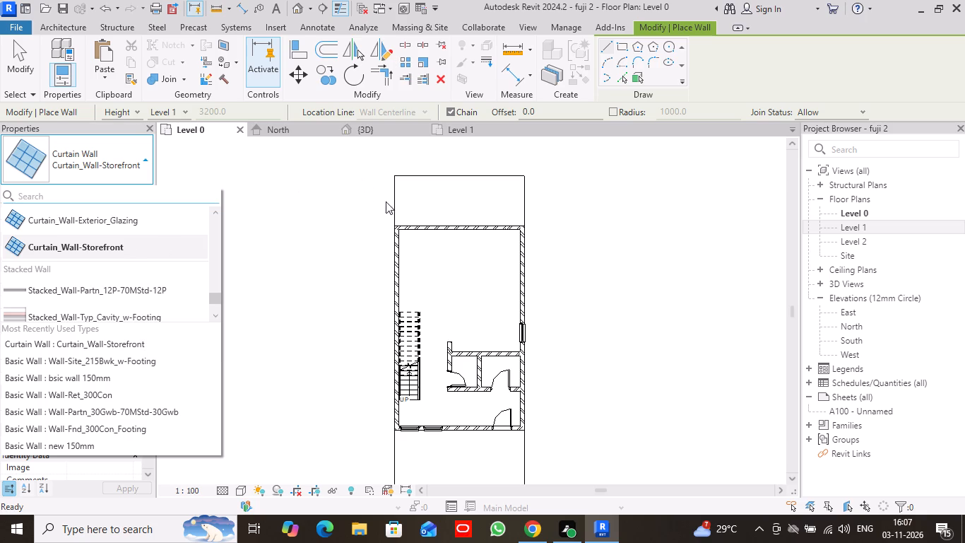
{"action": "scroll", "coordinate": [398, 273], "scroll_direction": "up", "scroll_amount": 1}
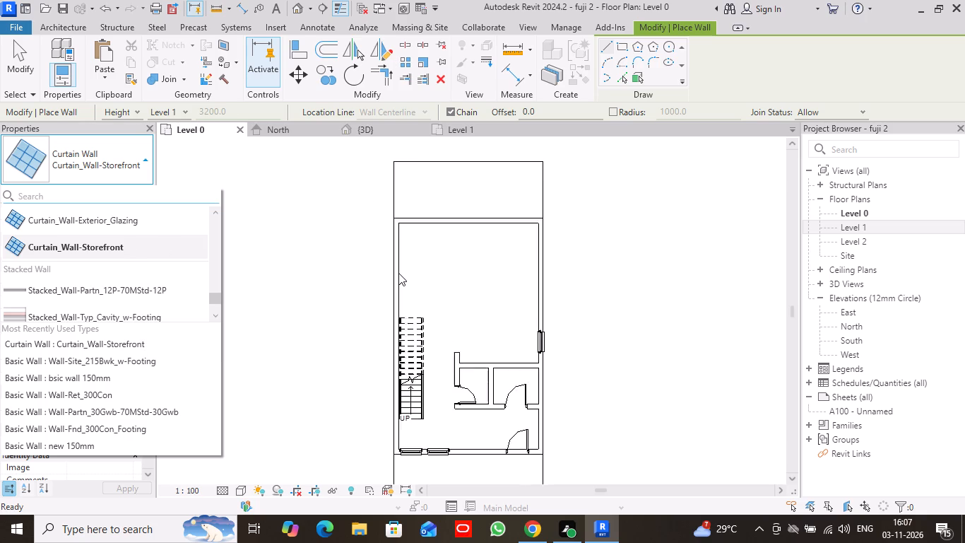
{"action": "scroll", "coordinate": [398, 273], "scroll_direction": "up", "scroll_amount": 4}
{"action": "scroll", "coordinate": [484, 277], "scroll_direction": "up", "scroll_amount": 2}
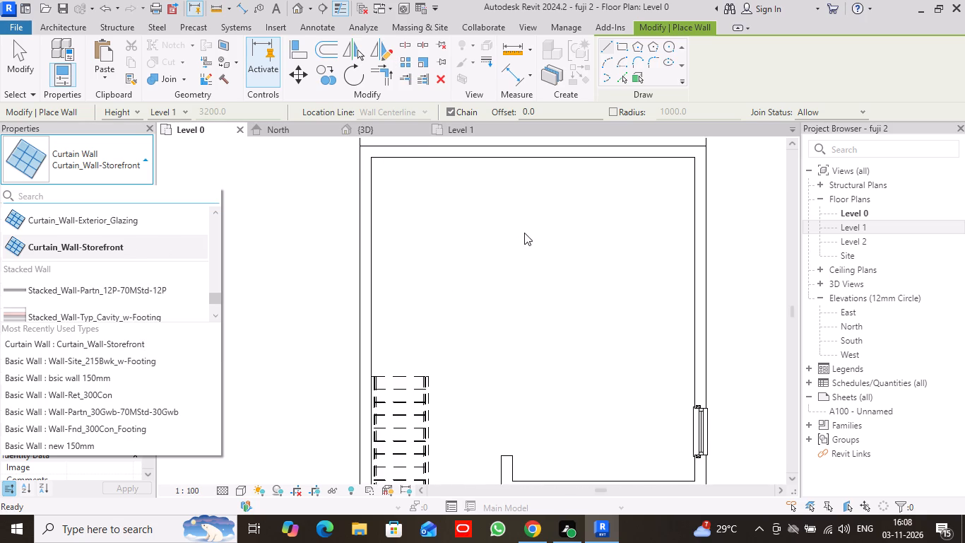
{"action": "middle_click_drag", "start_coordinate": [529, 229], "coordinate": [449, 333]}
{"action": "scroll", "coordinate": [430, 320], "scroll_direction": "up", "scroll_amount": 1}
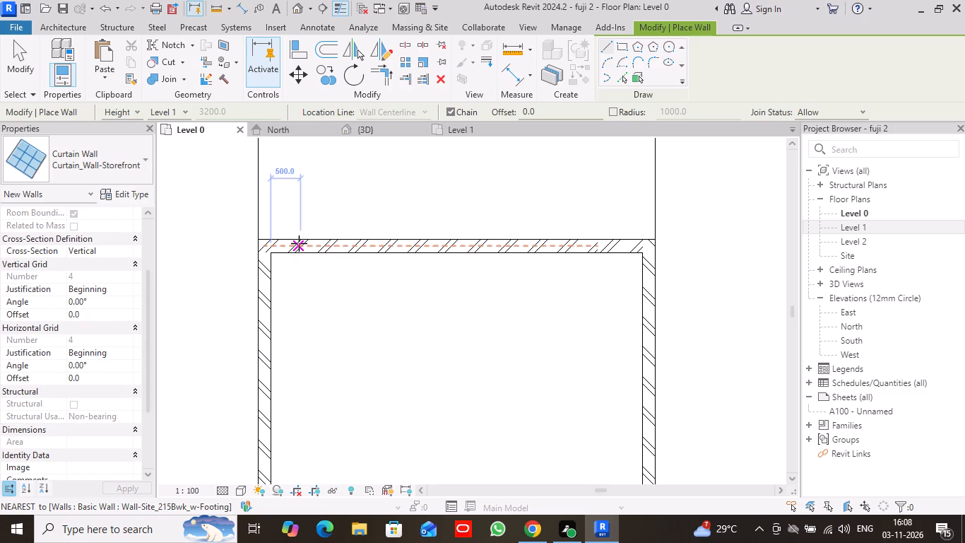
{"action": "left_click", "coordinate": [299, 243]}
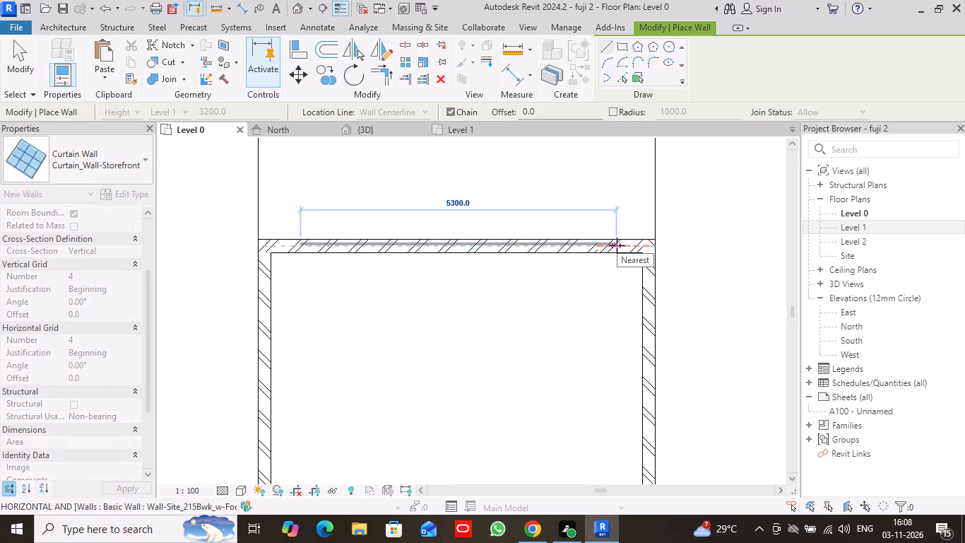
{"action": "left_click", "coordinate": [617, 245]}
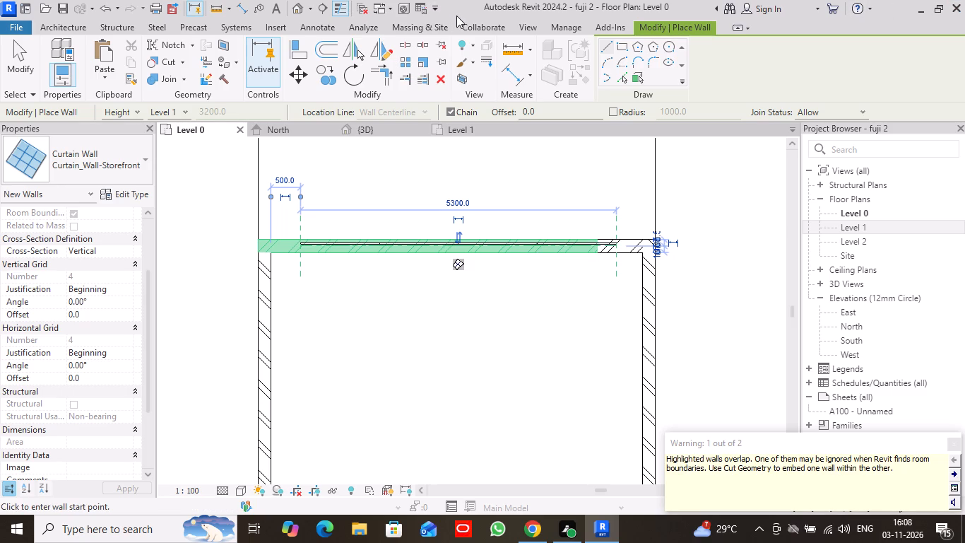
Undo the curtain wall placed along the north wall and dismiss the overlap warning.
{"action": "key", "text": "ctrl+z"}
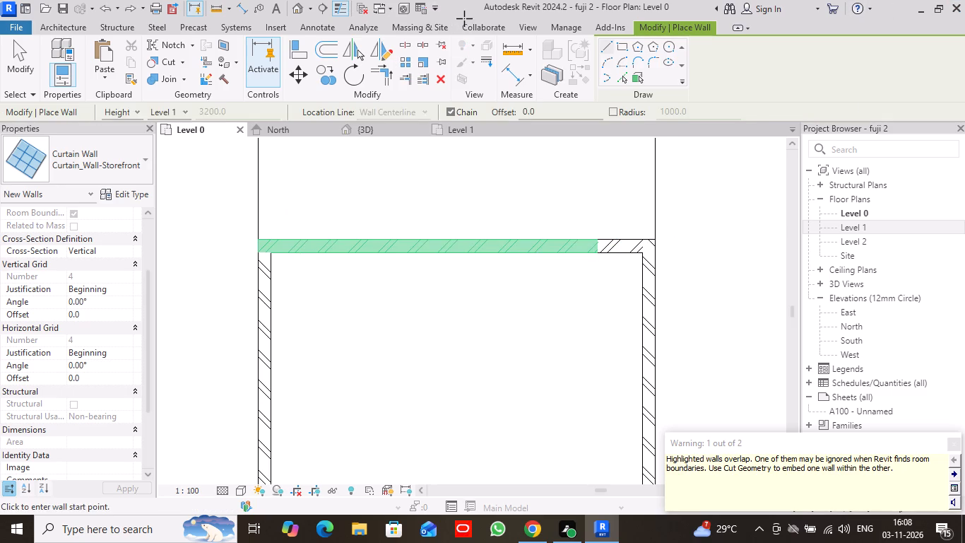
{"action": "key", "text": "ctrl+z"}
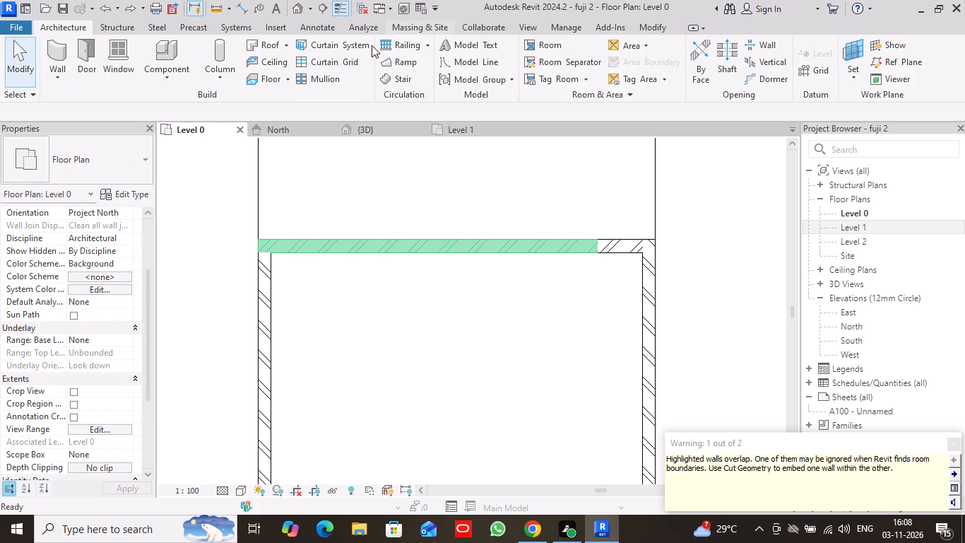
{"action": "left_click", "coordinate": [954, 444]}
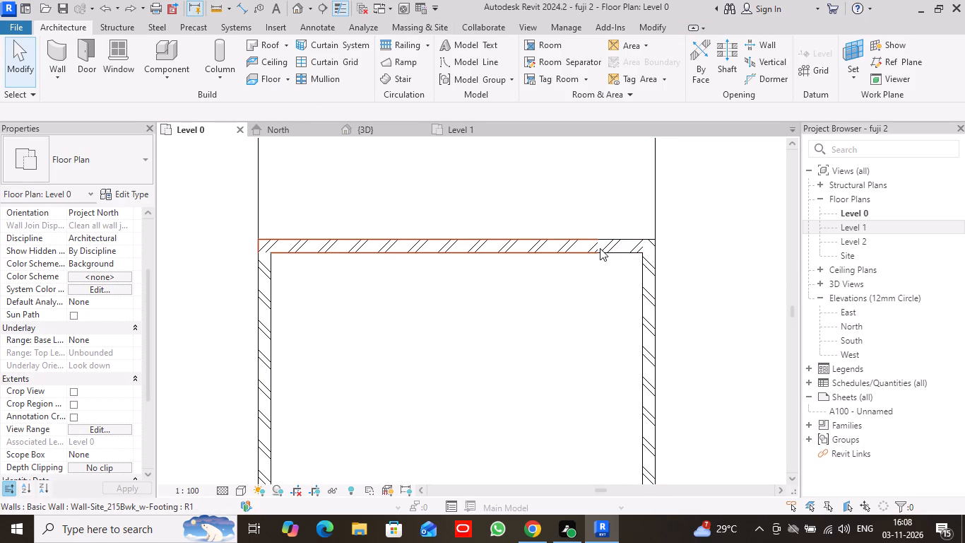
Use Trim/Extend to Corner on the two collinear segments of the north wall, extending the long segment towards the northeast corner.
{"action": "left_click", "coordinate": [653, 31]}
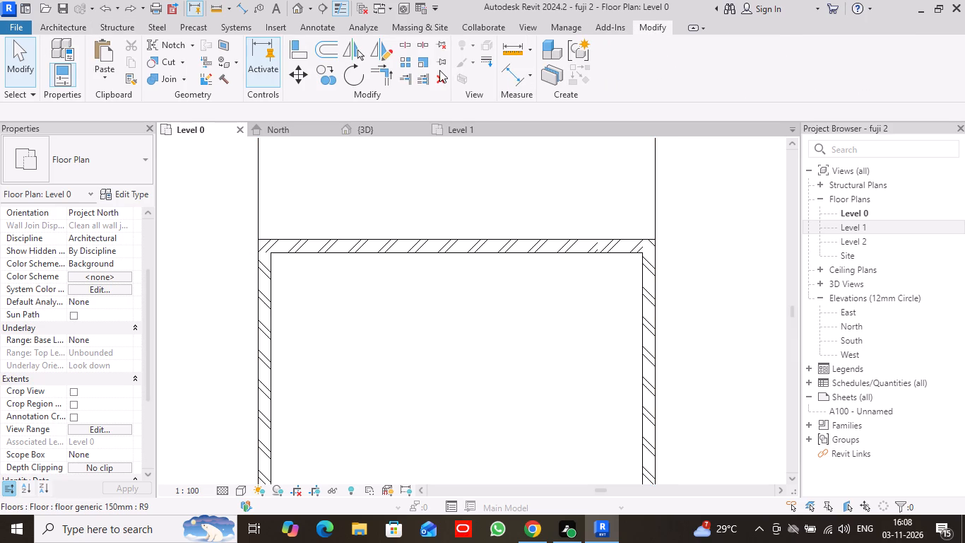
{"action": "left_click", "coordinate": [388, 73]}
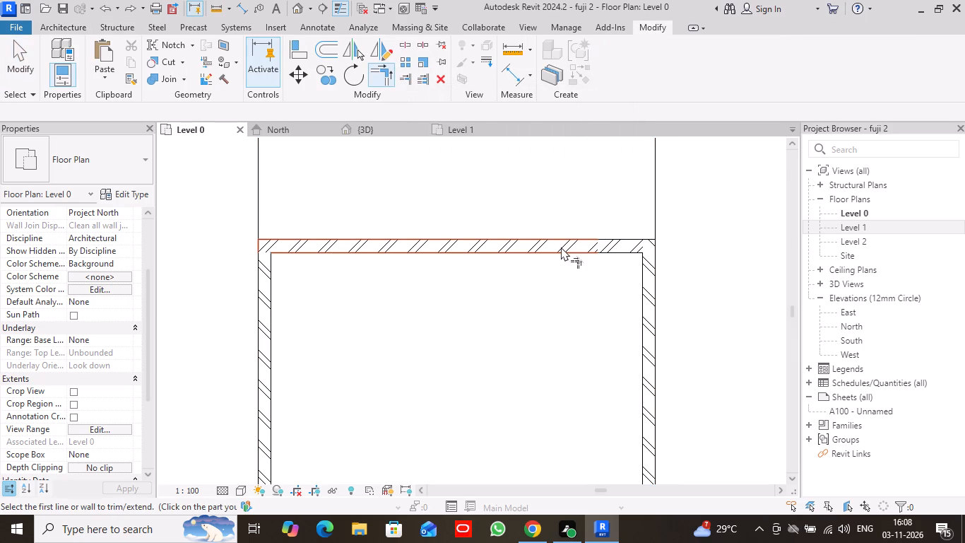
{"action": "left_click", "coordinate": [561, 247]}
{"action": "left_click", "coordinate": [623, 250]}
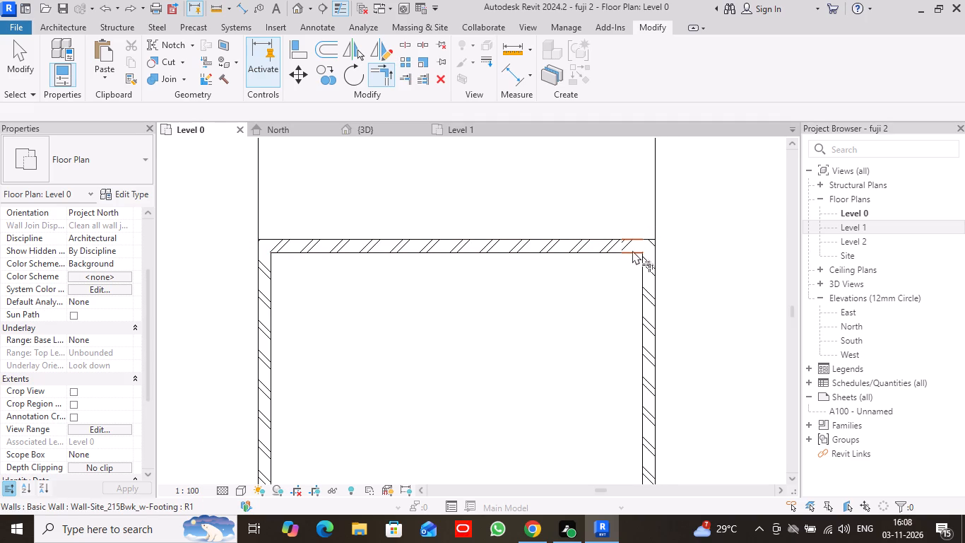
{"action": "left_click", "coordinate": [632, 250]}
{"action": "left_click", "coordinate": [612, 249]}
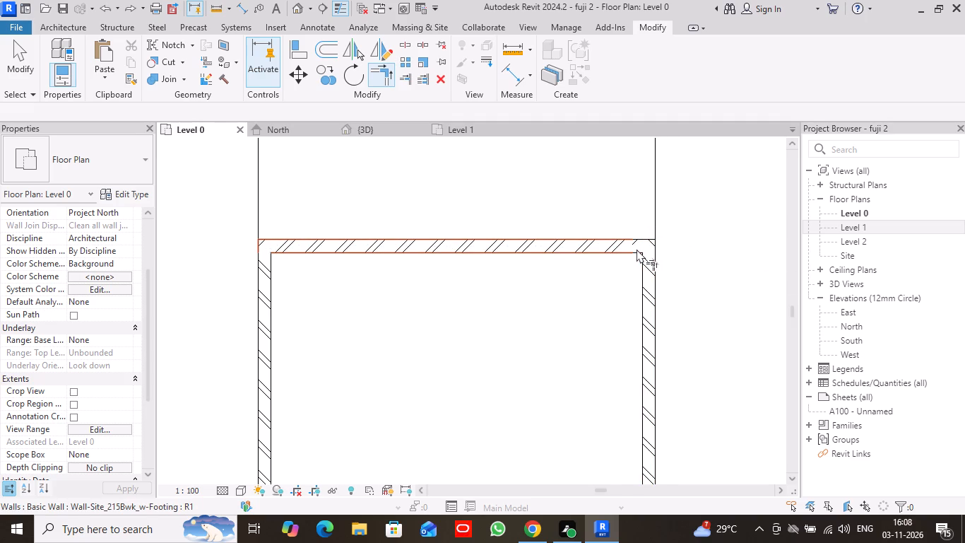
{"action": "left_click", "coordinate": [637, 237]}
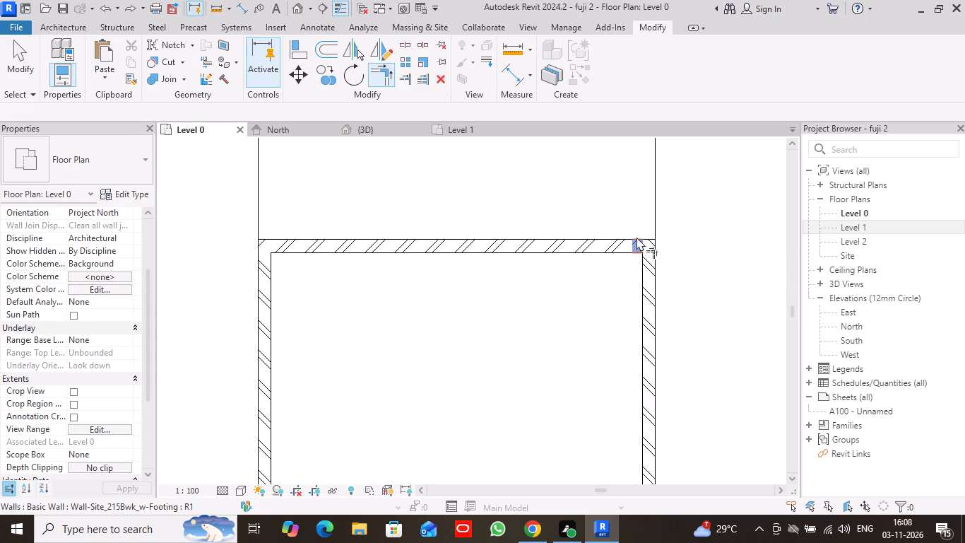
{"action": "left_click", "coordinate": [618, 238]}
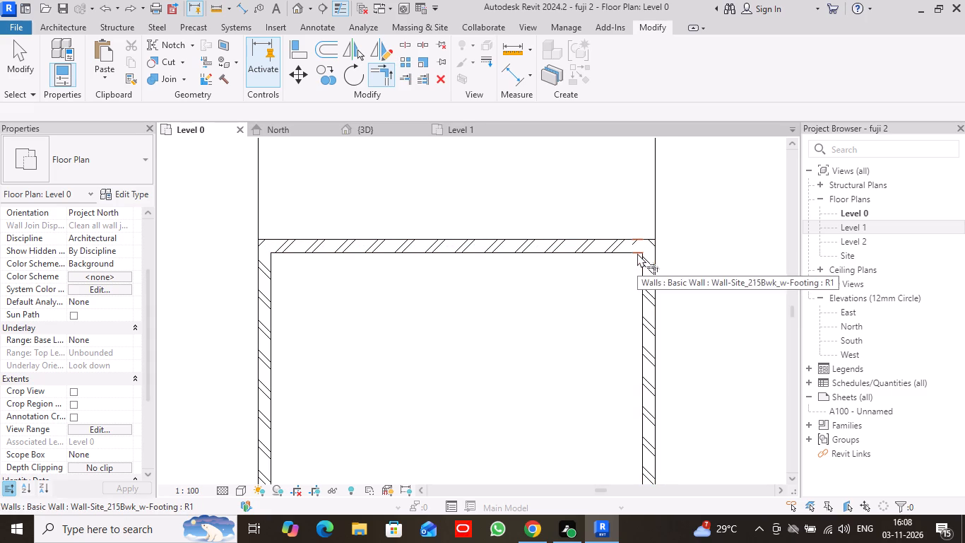
{"action": "left_click", "coordinate": [637, 253]}
{"action": "left_click", "coordinate": [650, 270]}
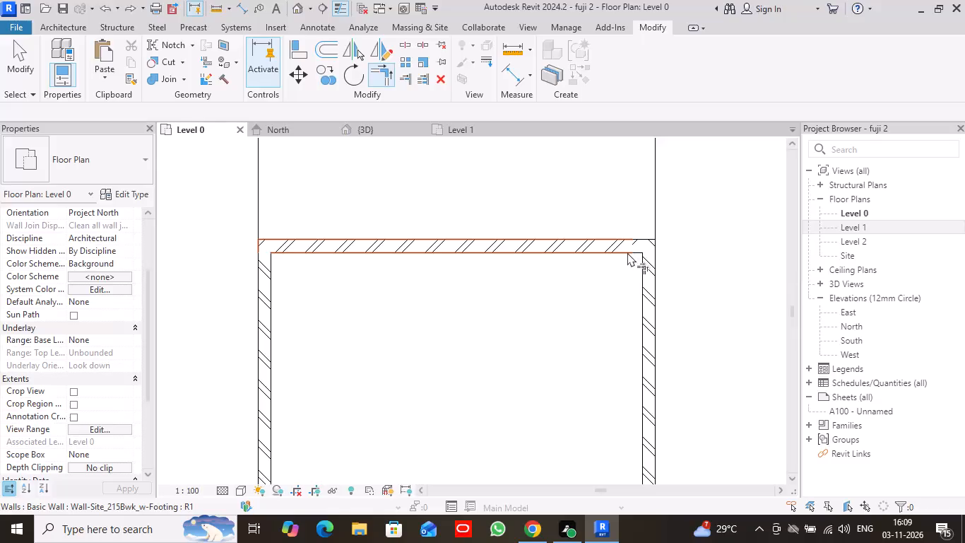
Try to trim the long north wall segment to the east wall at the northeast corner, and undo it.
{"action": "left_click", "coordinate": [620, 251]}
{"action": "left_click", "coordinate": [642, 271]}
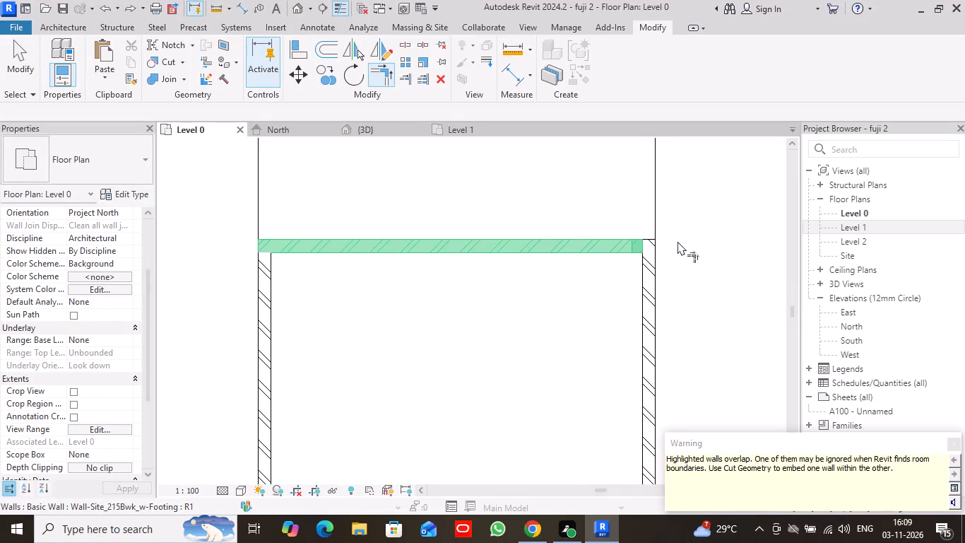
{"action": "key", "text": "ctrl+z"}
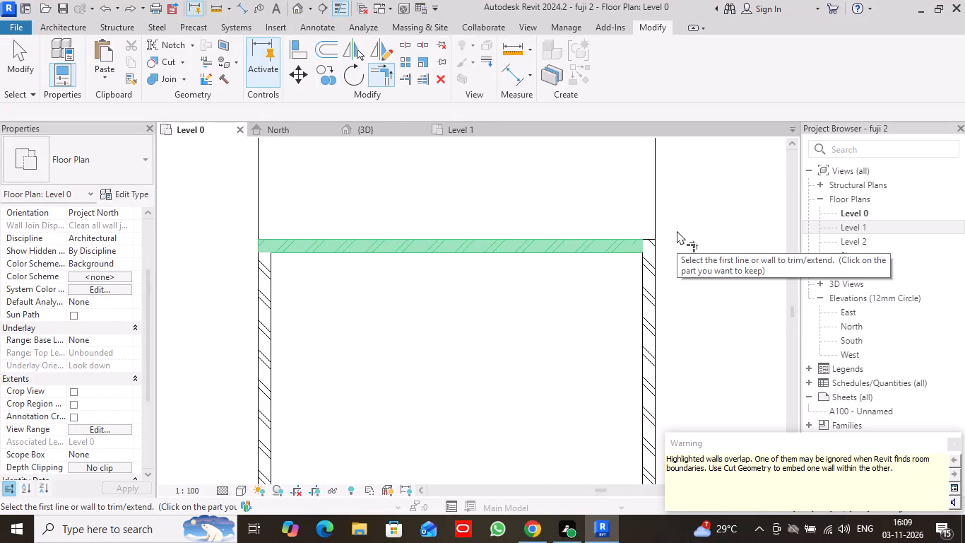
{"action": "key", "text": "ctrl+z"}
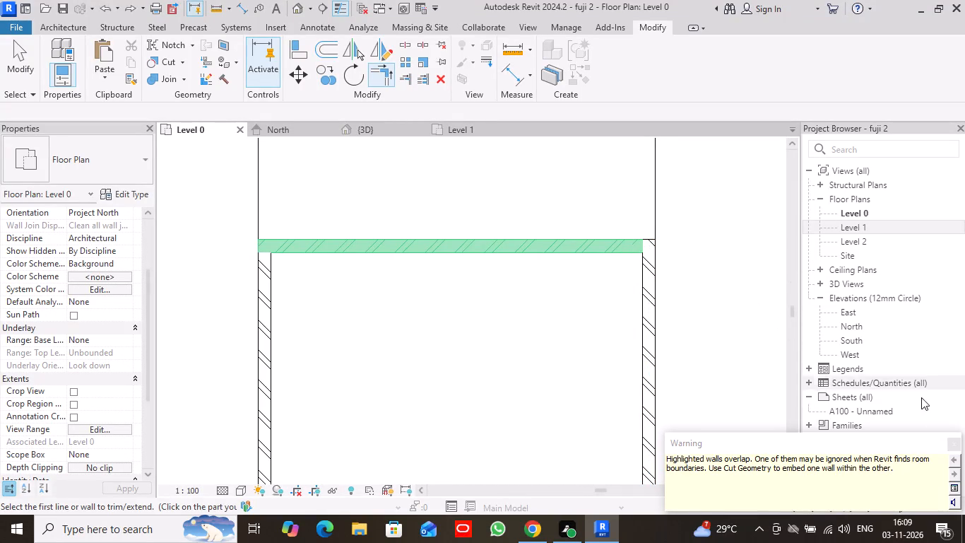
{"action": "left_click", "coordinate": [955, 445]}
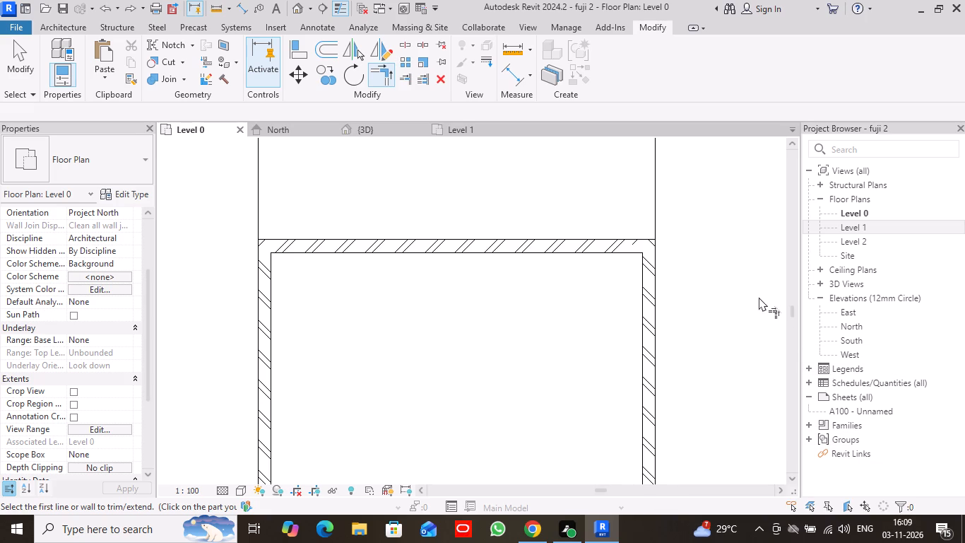
Examine the whole house in the 3D view from above and from the front, and return to the Level 0 floor plan.
{"action": "scroll", "coordinate": [759, 297], "scroll_direction": "down", "scroll_amount": 4}
{"action": "middle_click_drag", "start_coordinate": [739, 341], "coordinate": [656, 216]}
{"action": "scroll", "coordinate": [656, 216], "scroll_direction": "down", "scroll_amount": 2}
{"action": "left_click", "coordinate": [377, 132]}
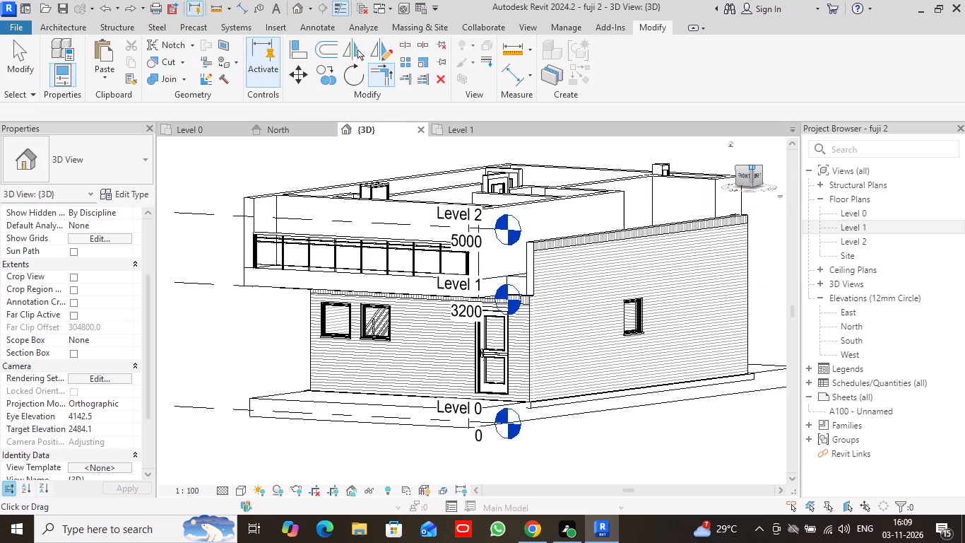
{"action": "left_click_drag", "start_coordinate": [753, 168], "coordinate": [749, 216]}
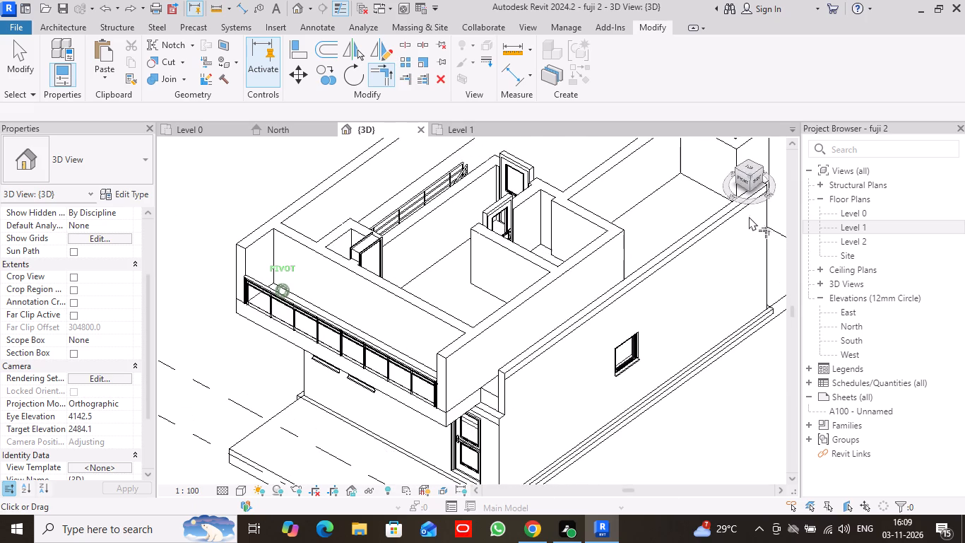
{"action": "left_click_drag", "start_coordinate": [749, 216], "coordinate": [740, 230]}
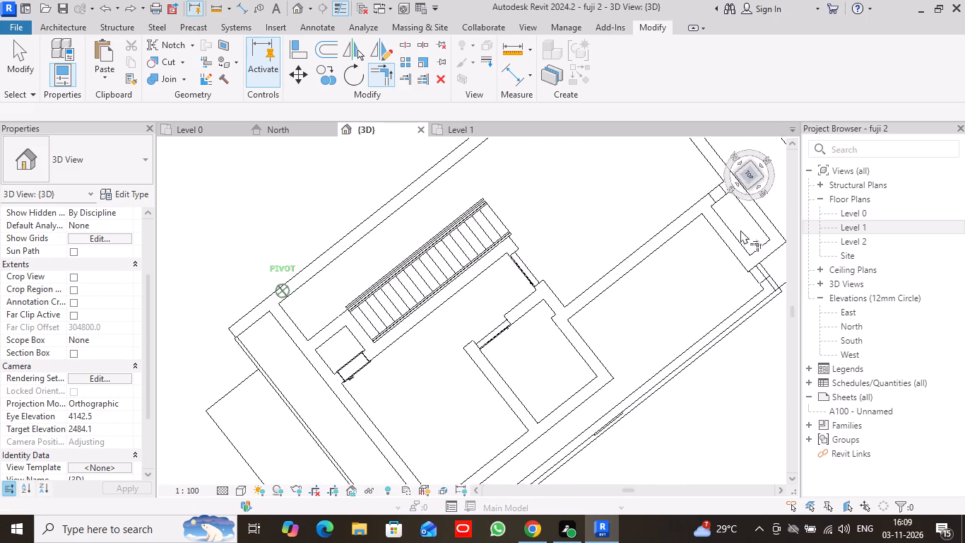
{"action": "left_click_drag", "start_coordinate": [740, 230], "coordinate": [757, 194]}
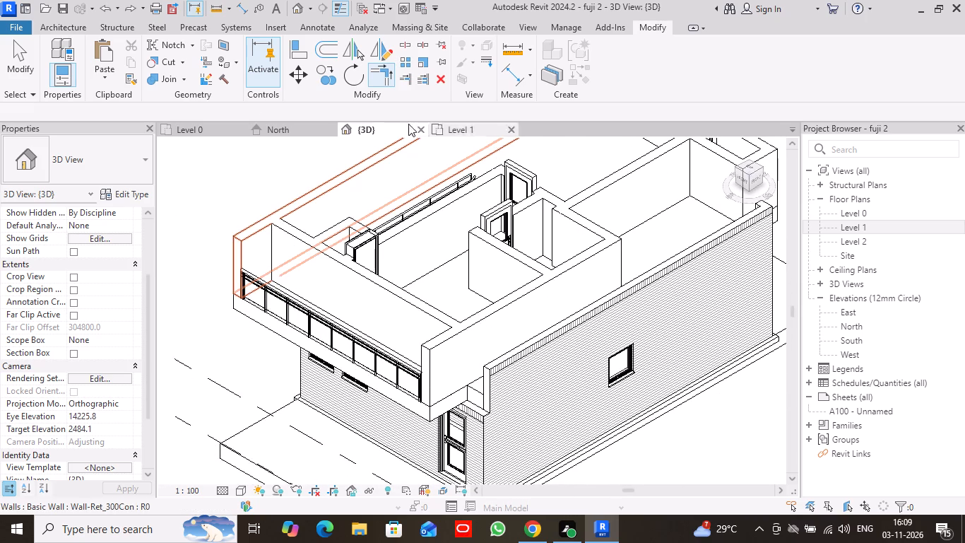
{"action": "left_click", "coordinate": [209, 122]}
{"action": "left_click", "coordinate": [209, 125]}
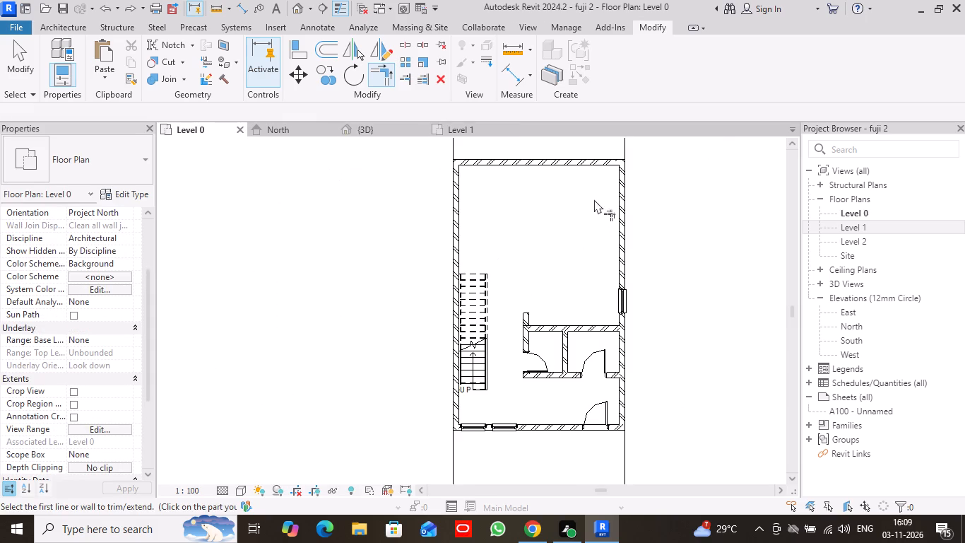
{"action": "middle_click_drag", "start_coordinate": [579, 194], "coordinate": [504, 252]}
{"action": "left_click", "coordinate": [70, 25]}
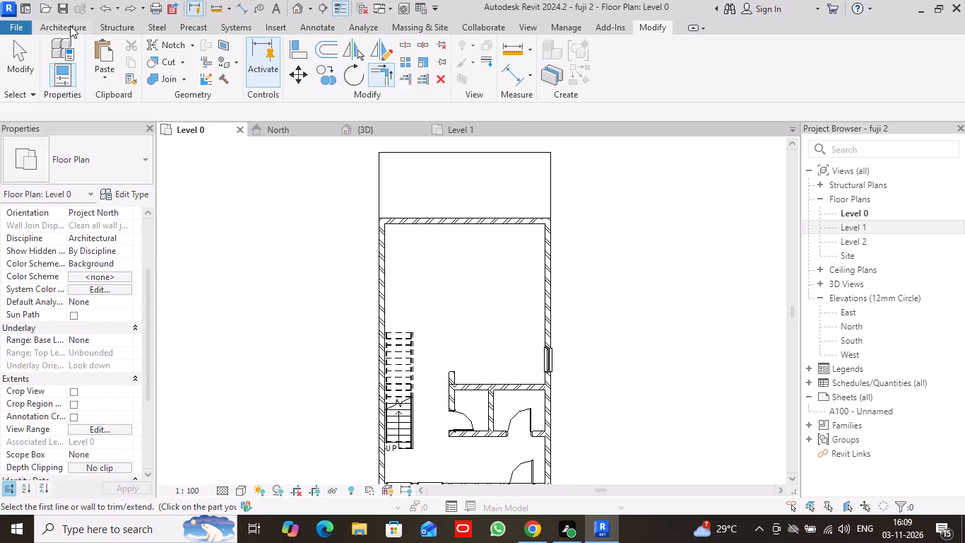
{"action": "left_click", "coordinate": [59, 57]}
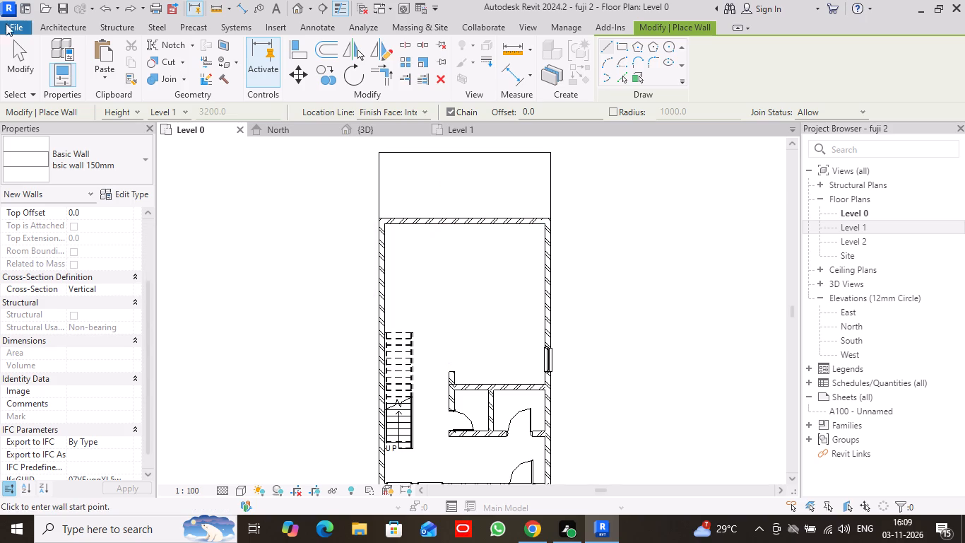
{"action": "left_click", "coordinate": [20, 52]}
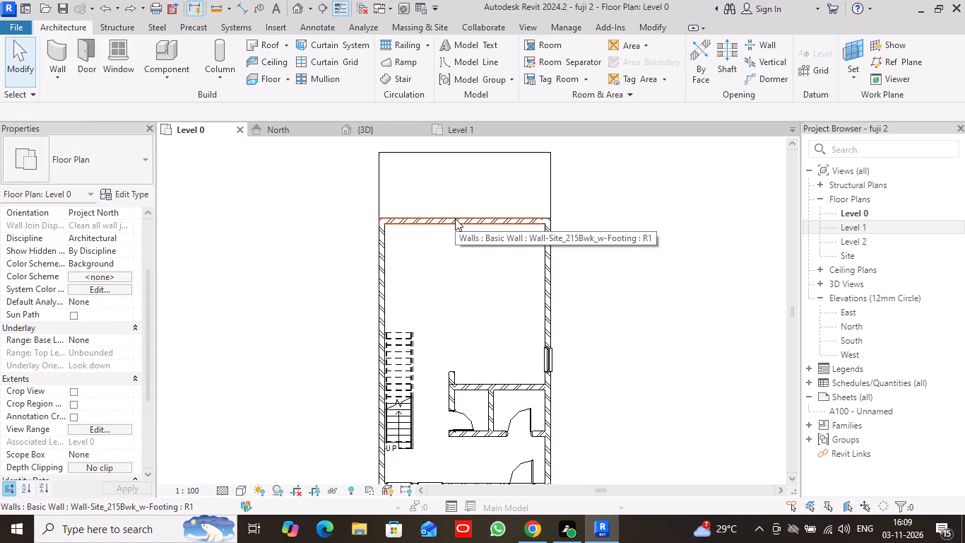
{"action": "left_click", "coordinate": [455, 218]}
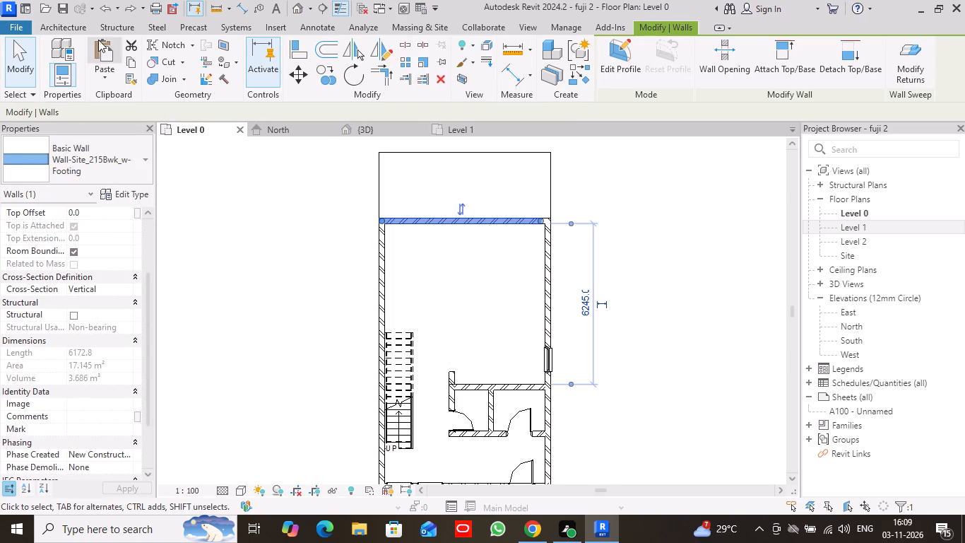
Start the Wall tool and look through the available basic, curtain and stacked wall types without placing a wall.
{"action": "left_click", "coordinate": [69, 24]}
{"action": "left_click", "coordinate": [51, 48]}
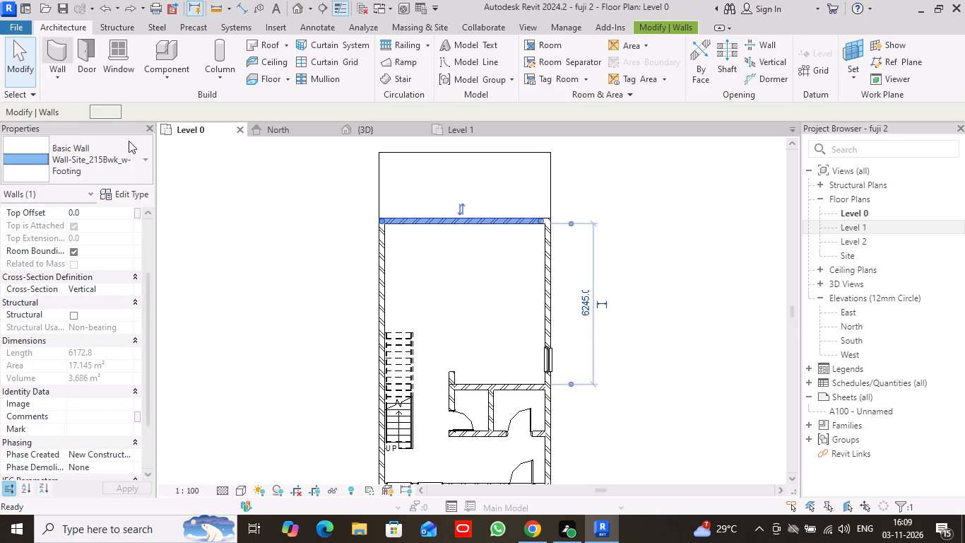
{"action": "left_click", "coordinate": [143, 160]}
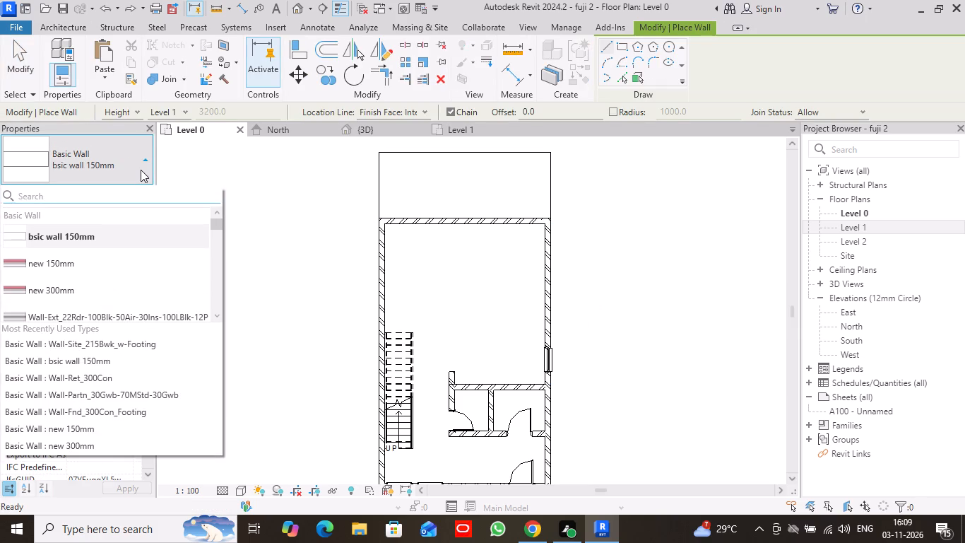
{"action": "left_click", "coordinate": [214, 317]}
{"action": "left_click", "coordinate": [214, 317]}
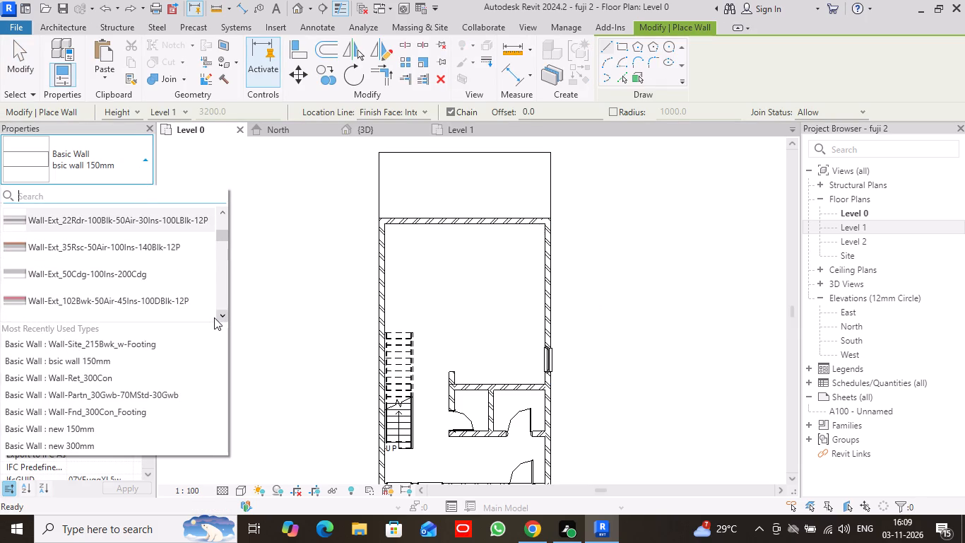
{"action": "left_click", "coordinate": [222, 316]}
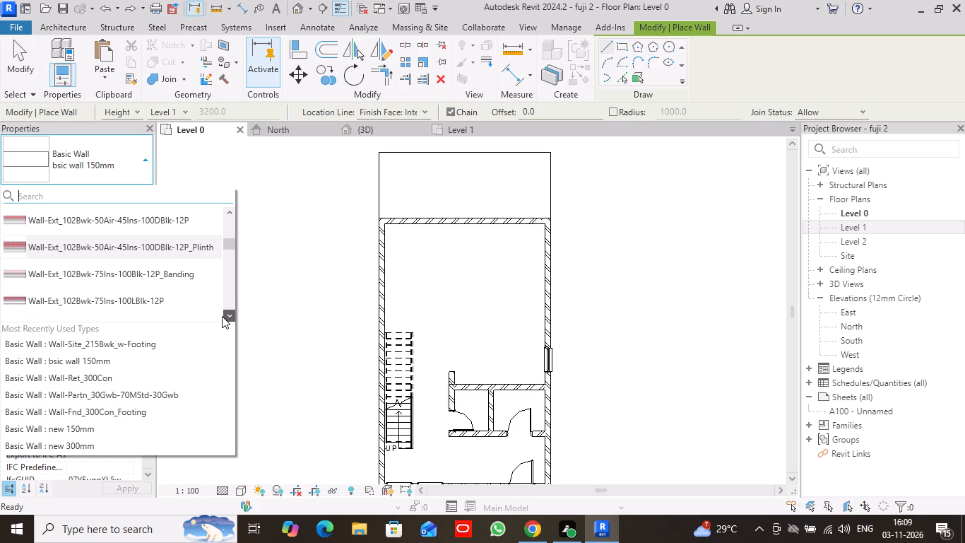
{"action": "left_click", "coordinate": [230, 313]}
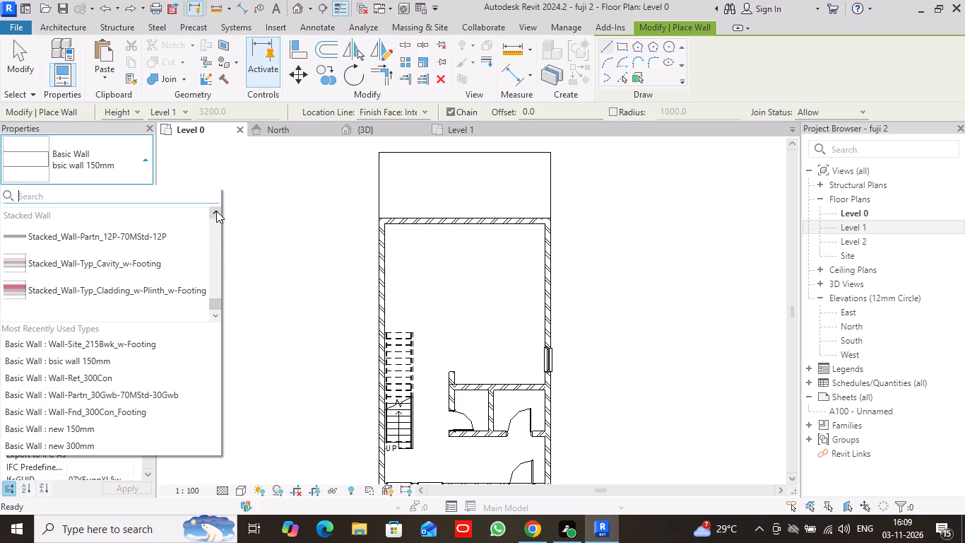
{"action": "double_click", "coordinate": [213, 211]}
{"action": "triple_click", "coordinate": [213, 211]}
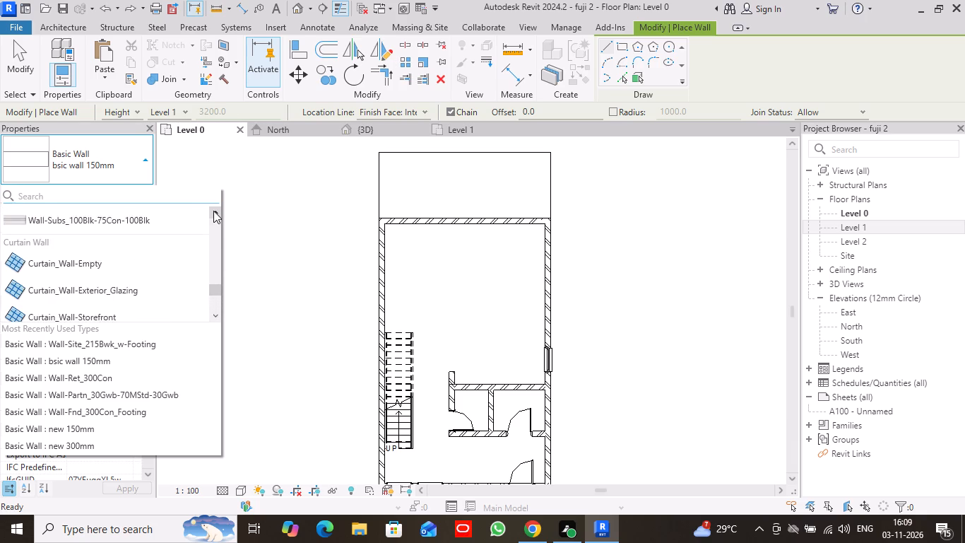
{"action": "left_click", "coordinate": [213, 211]}
{"action": "left_click", "coordinate": [213, 211]}
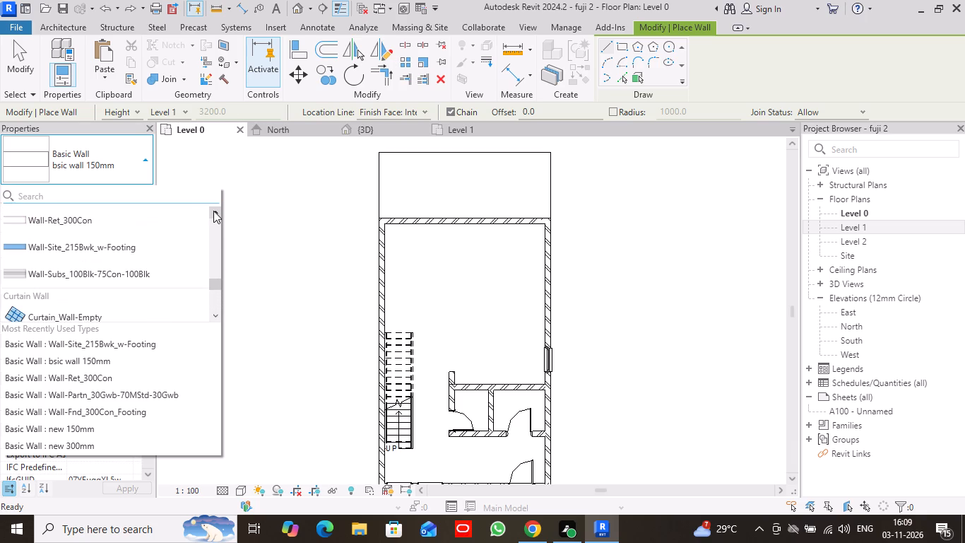
{"action": "left_click", "coordinate": [213, 211]}
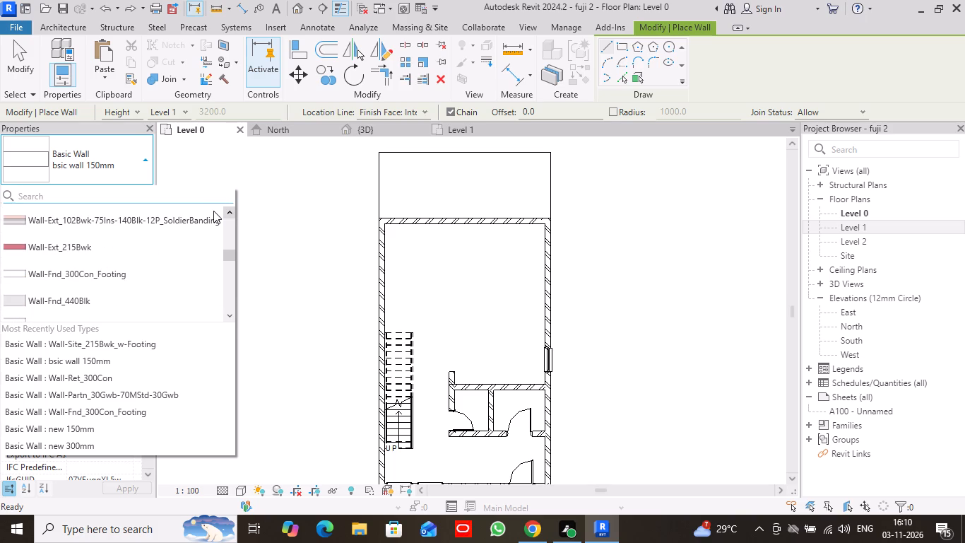
{"action": "left_click", "coordinate": [231, 210]}
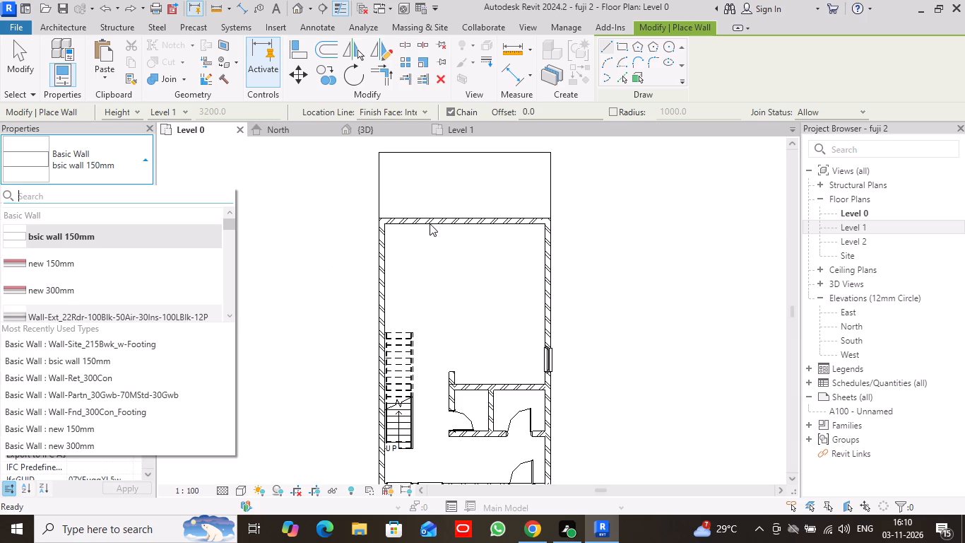
{"action": "left_click", "coordinate": [264, 157]}
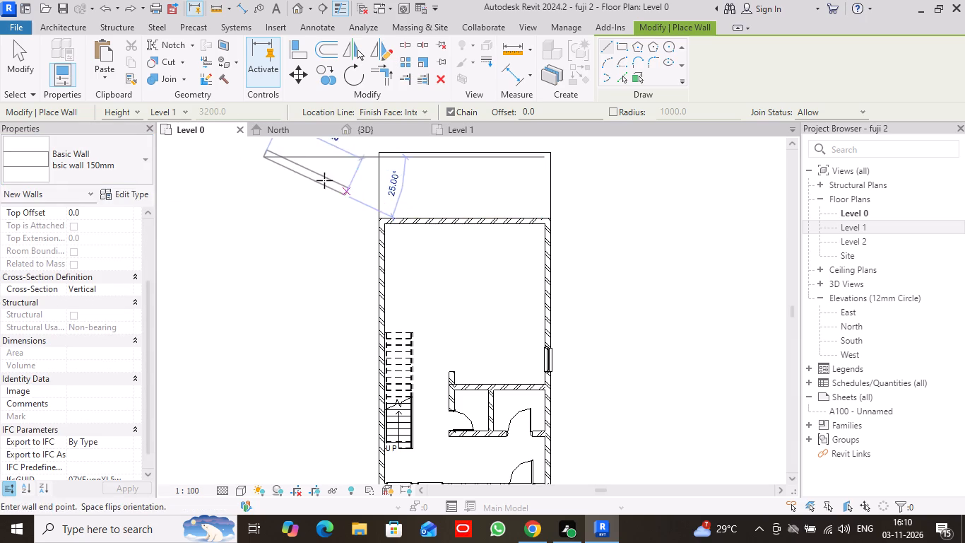
{"action": "key", "text": "Escape"}
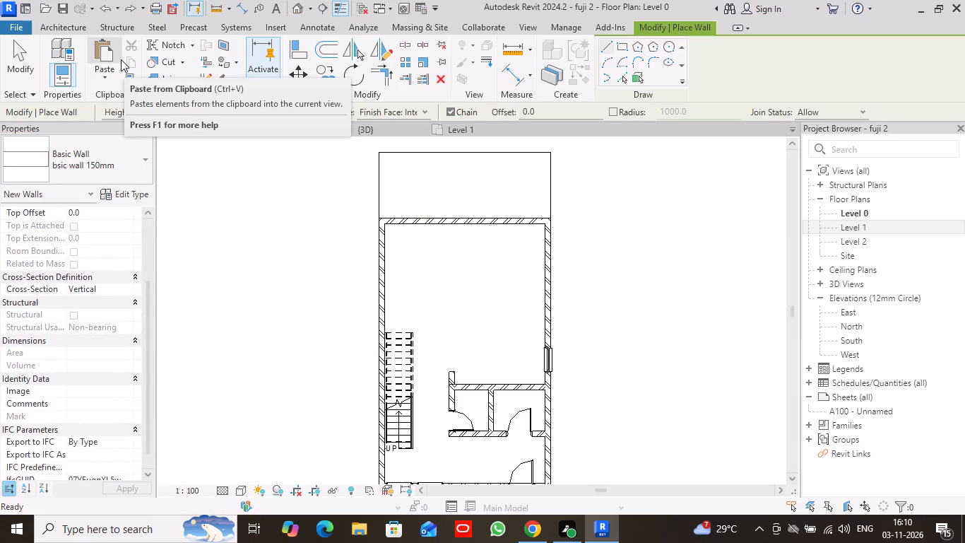
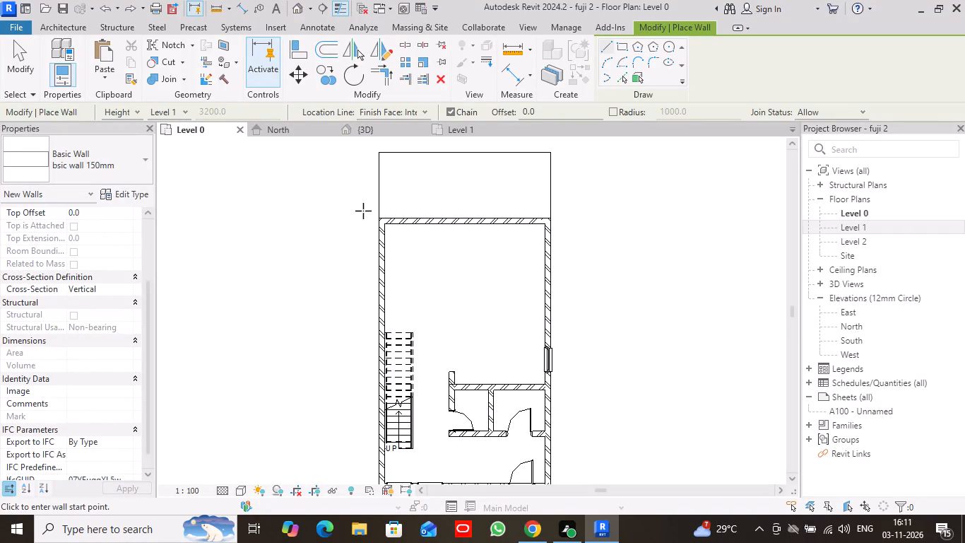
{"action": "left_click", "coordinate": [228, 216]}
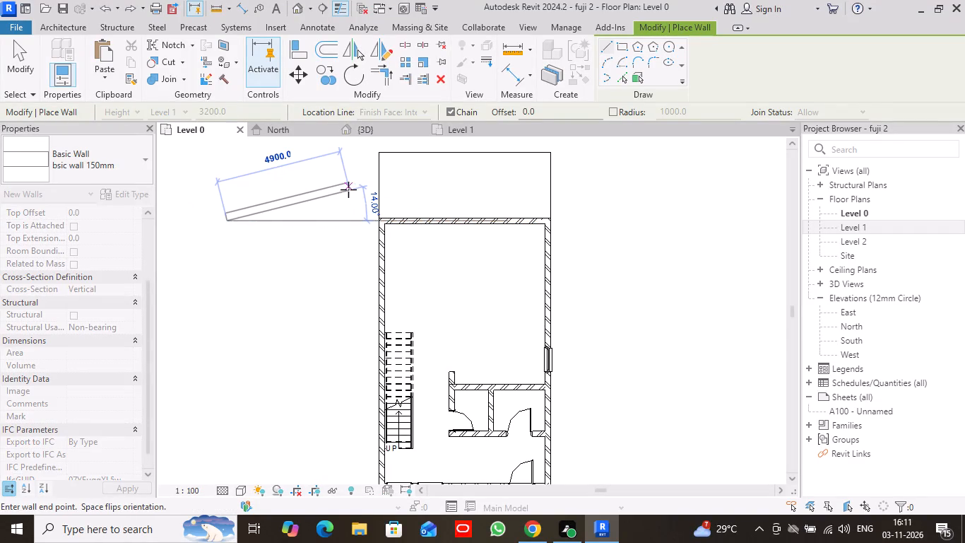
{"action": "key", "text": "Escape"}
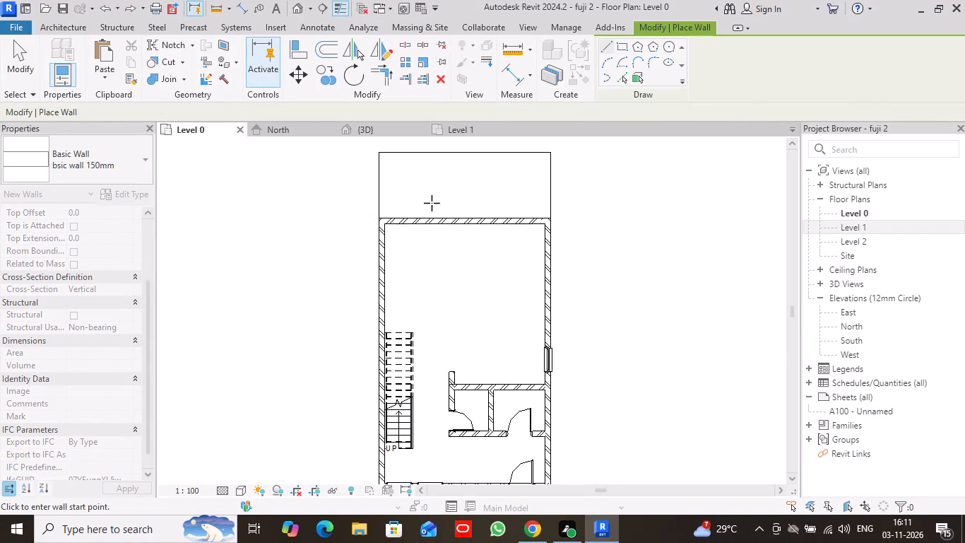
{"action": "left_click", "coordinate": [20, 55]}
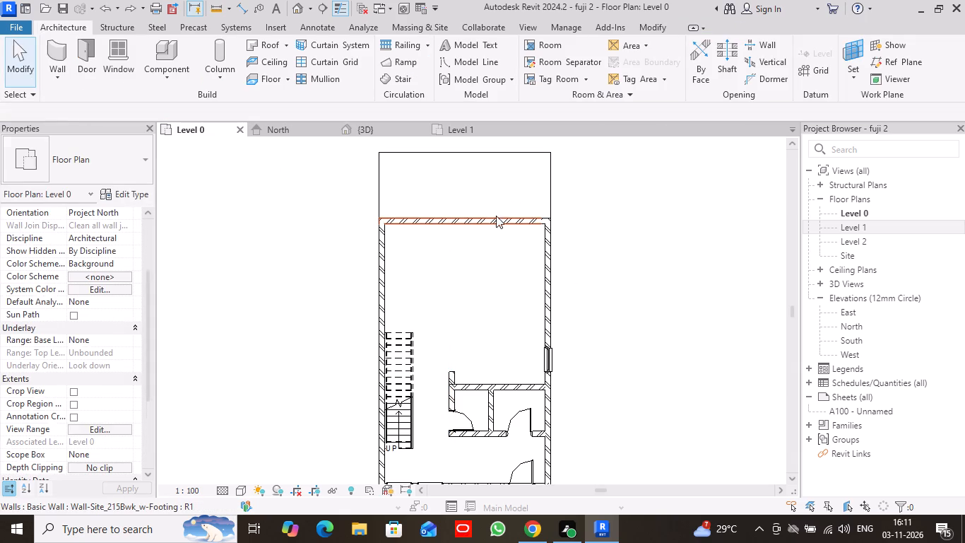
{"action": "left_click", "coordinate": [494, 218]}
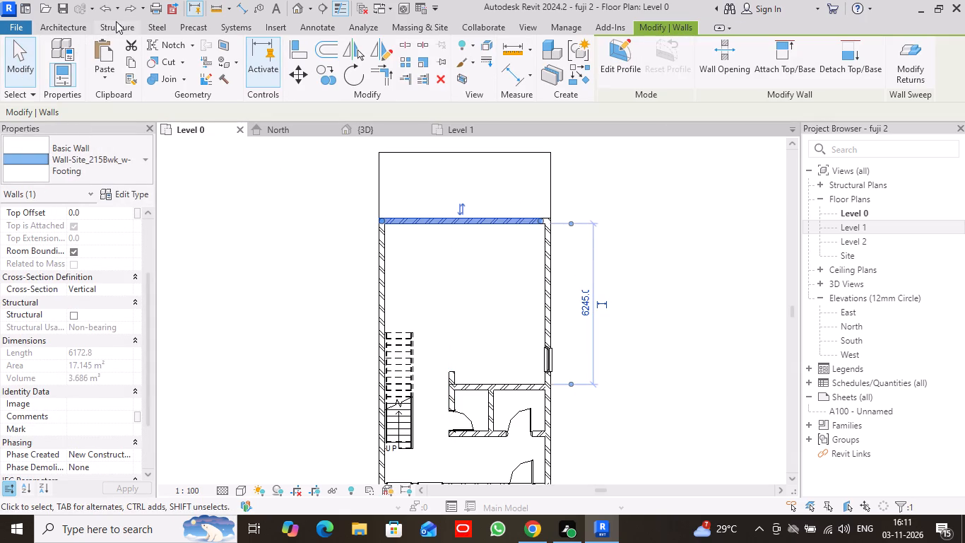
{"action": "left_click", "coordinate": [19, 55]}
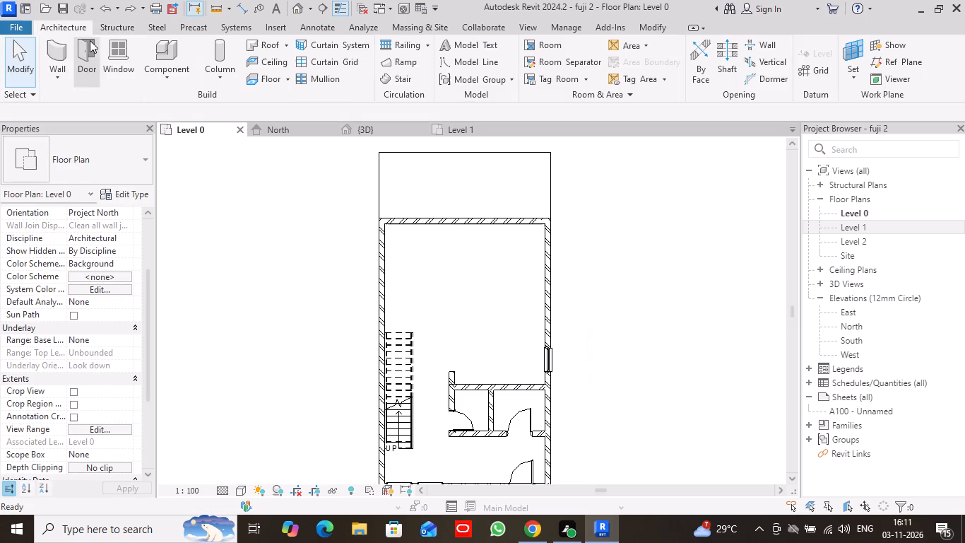
Start the Wall tool with the Curtain_Wall-Storefront type for the opening in Level 0's north wall.
{"action": "left_click", "coordinate": [60, 59]}
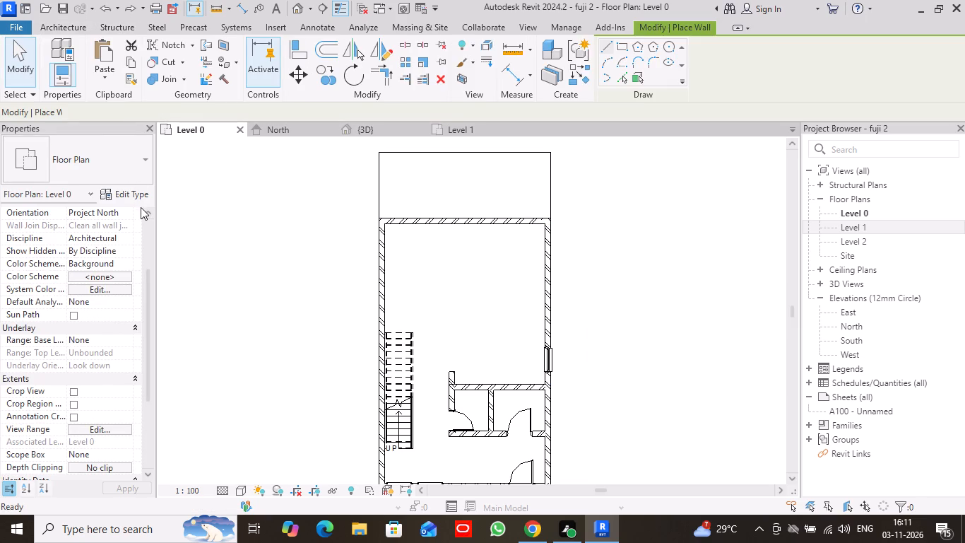
{"action": "left_click", "coordinate": [144, 157]}
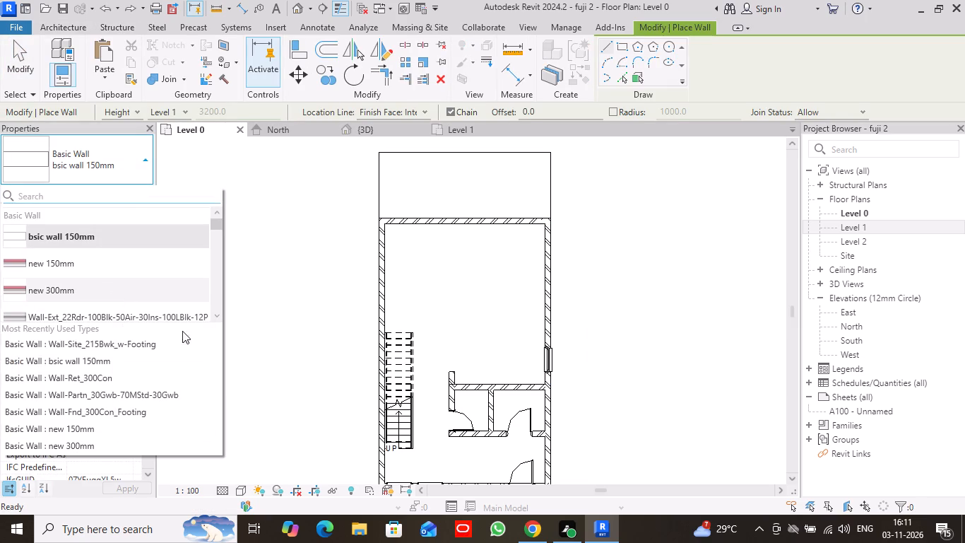
{"action": "left_click", "coordinate": [218, 313]}
{"action": "double_click", "coordinate": [218, 313]}
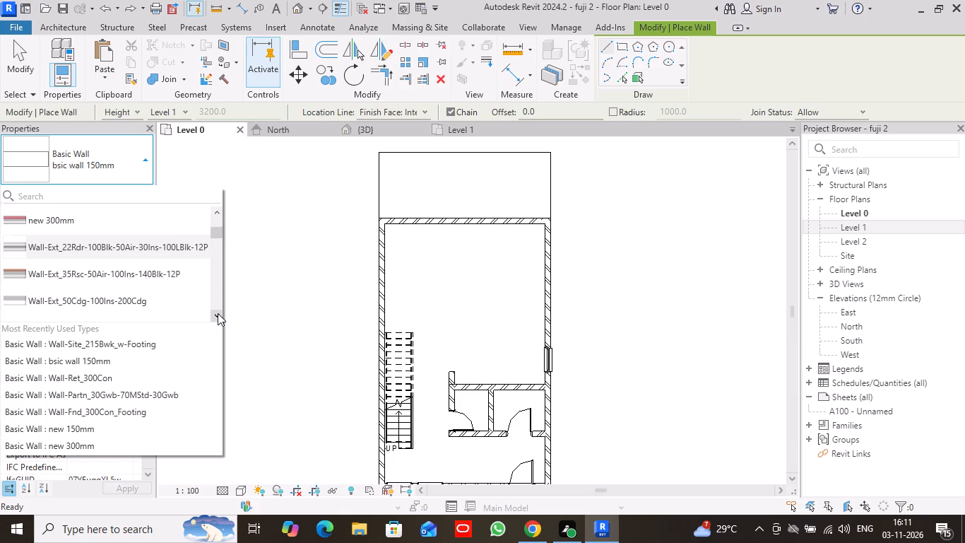
{"action": "double_click", "coordinate": [218, 313]}
{"action": "left_click", "coordinate": [218, 313]}
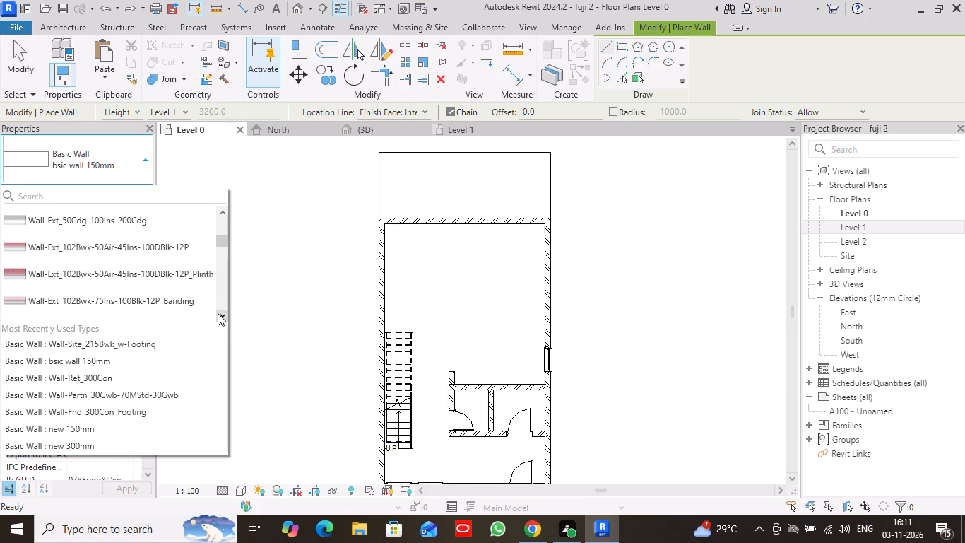
{"action": "left_click", "coordinate": [218, 313]}
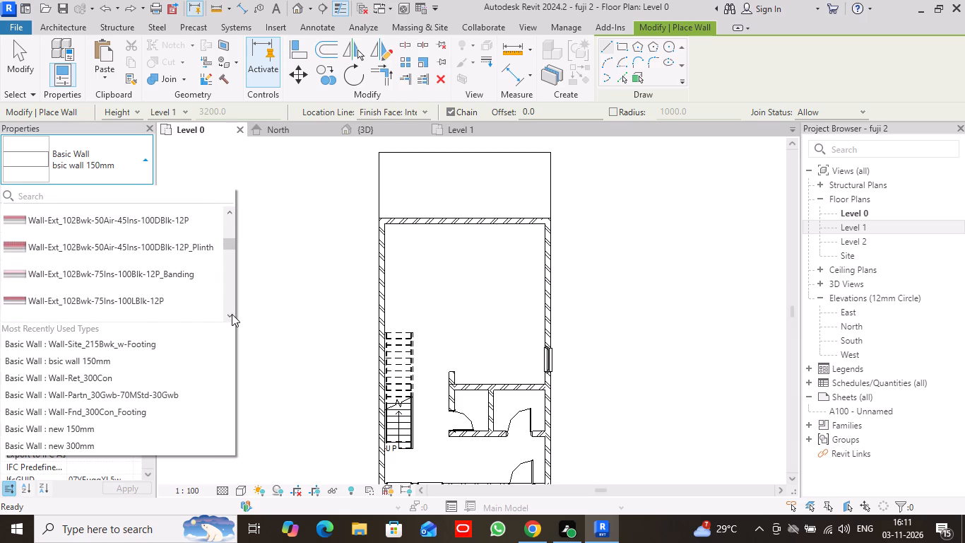
{"action": "left_click", "coordinate": [232, 313]}
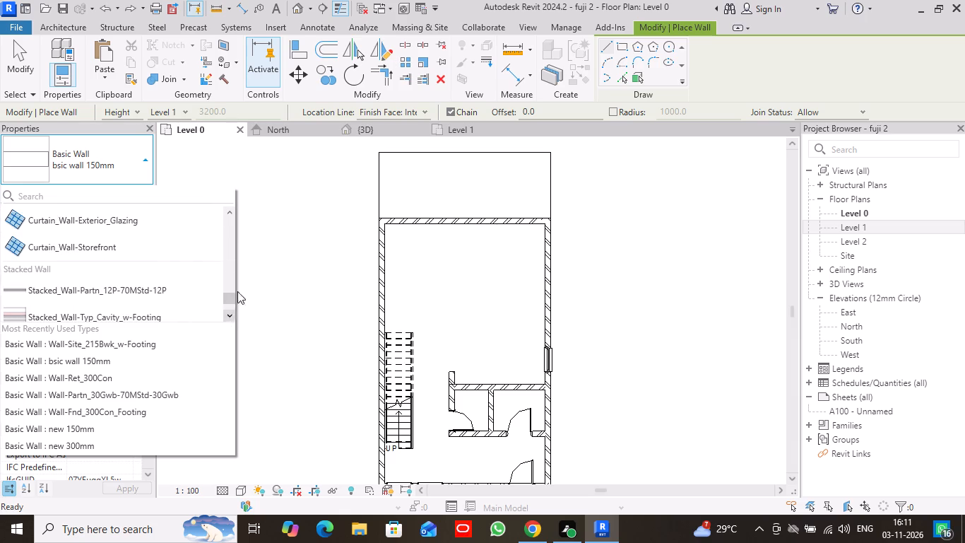
{"action": "triple_click", "coordinate": [179, 210]}
{"action": "left_click", "coordinate": [179, 210]}
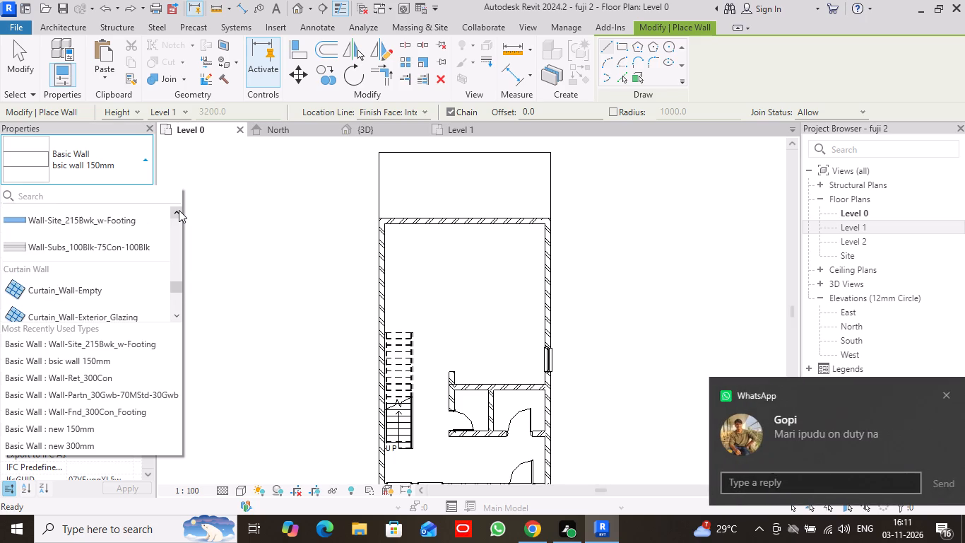
{"action": "left_click", "coordinate": [124, 220]}
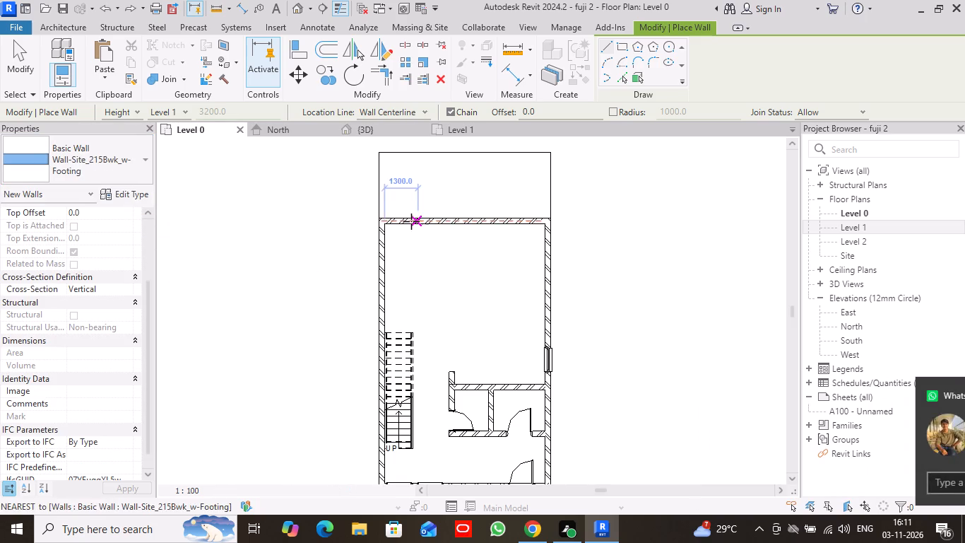
{"action": "left_click", "coordinate": [146, 158]}
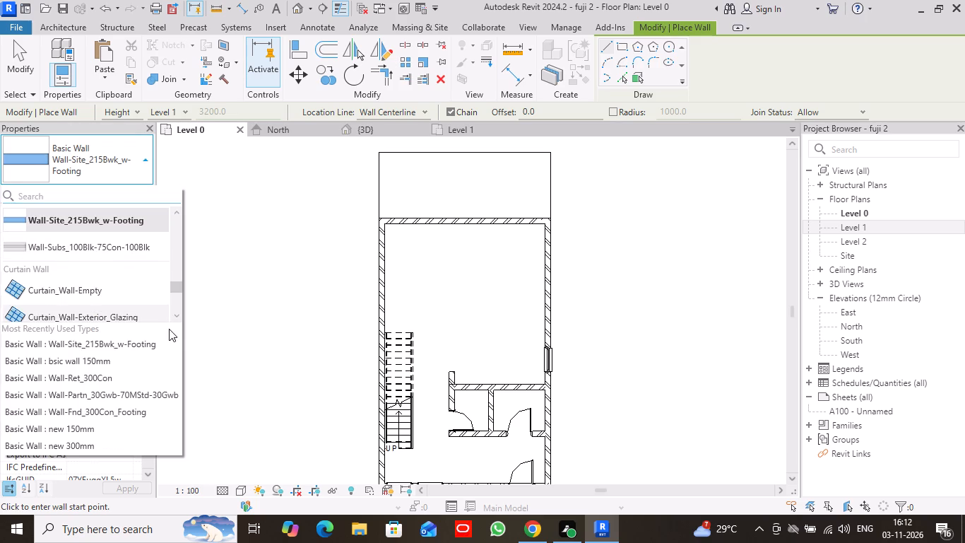
{"action": "left_click", "coordinate": [179, 315]}
{"action": "left_click", "coordinate": [179, 313]}
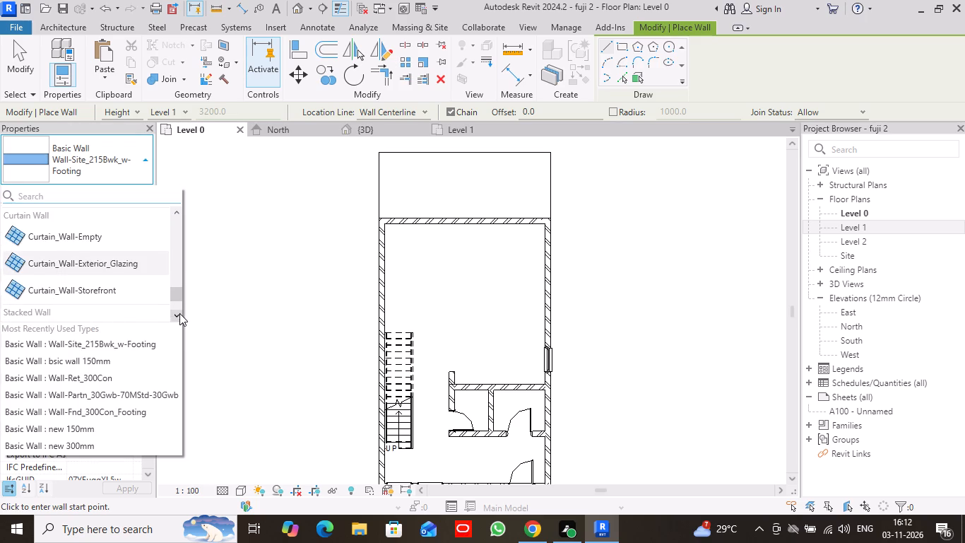
{"action": "left_click", "coordinate": [116, 291]}
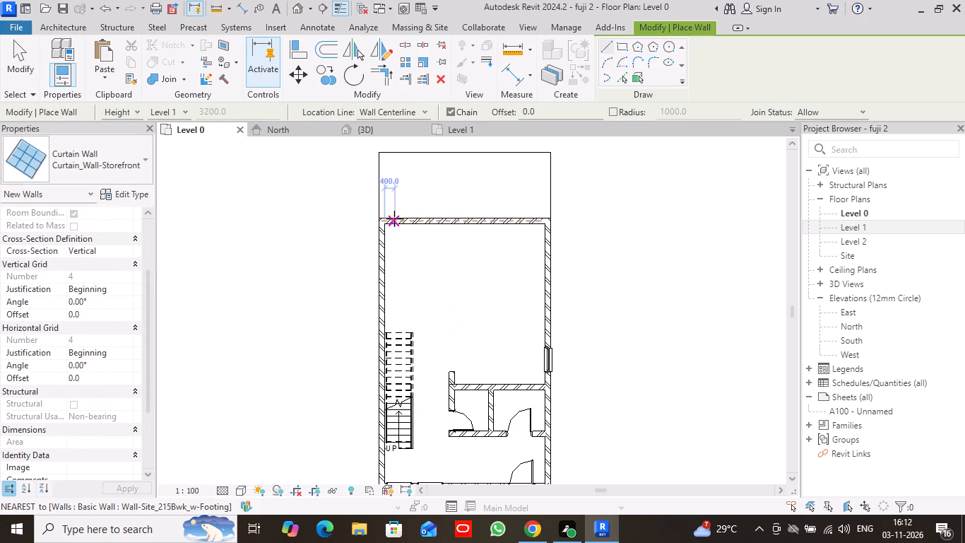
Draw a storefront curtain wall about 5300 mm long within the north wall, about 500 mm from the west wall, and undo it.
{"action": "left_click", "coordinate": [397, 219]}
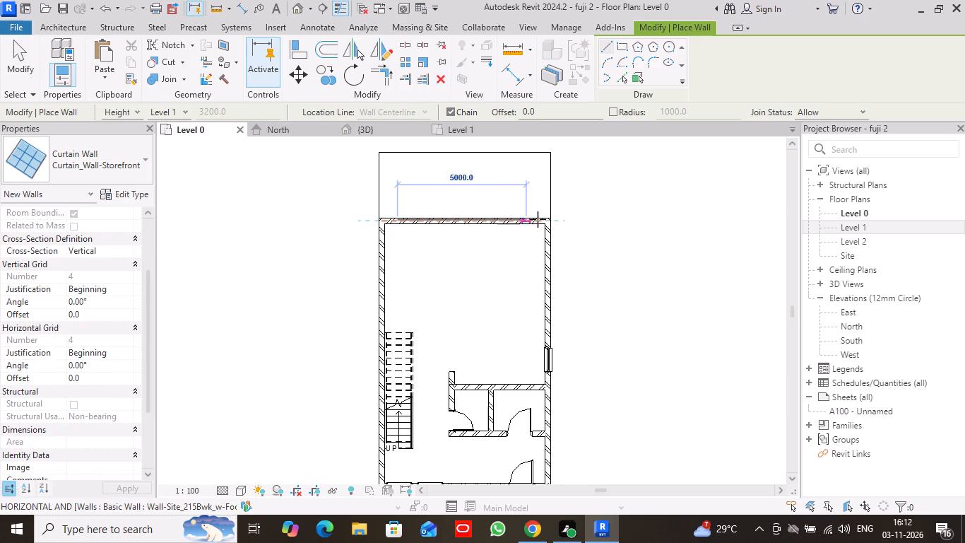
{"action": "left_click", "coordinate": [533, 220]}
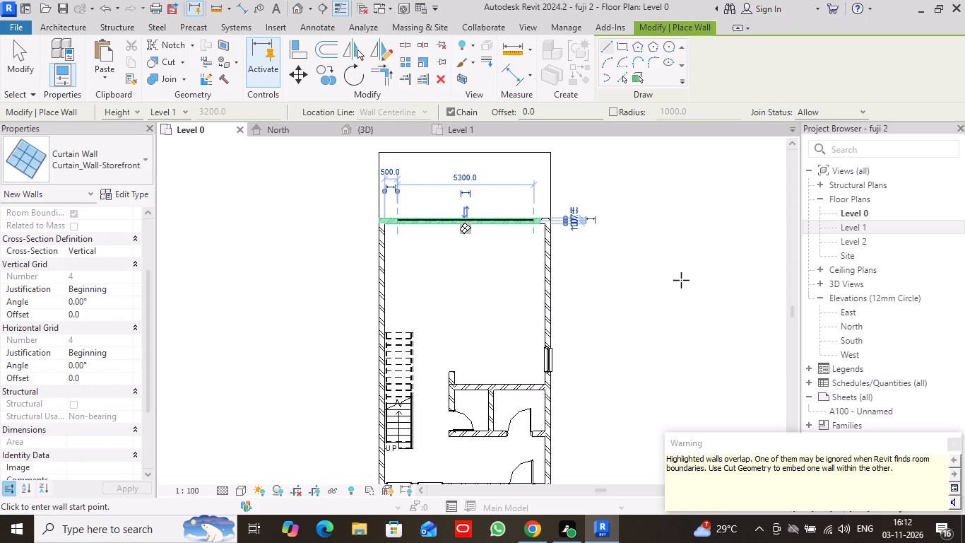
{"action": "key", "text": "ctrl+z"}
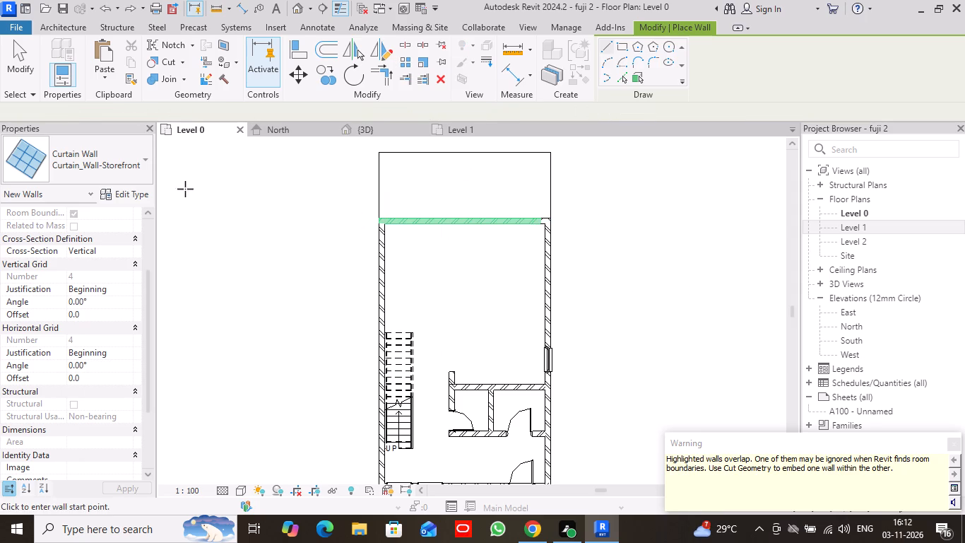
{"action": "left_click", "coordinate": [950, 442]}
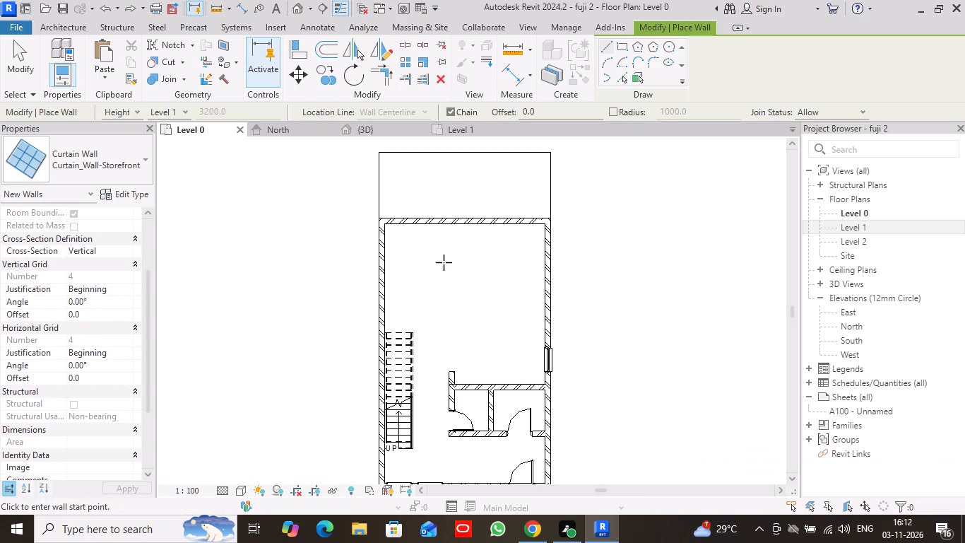
Draw a storefront curtain wall about 4400 mm long within Level 0's north wall, starting about 900 mm from the west wall.
{"action": "left_click", "coordinate": [407, 222]}
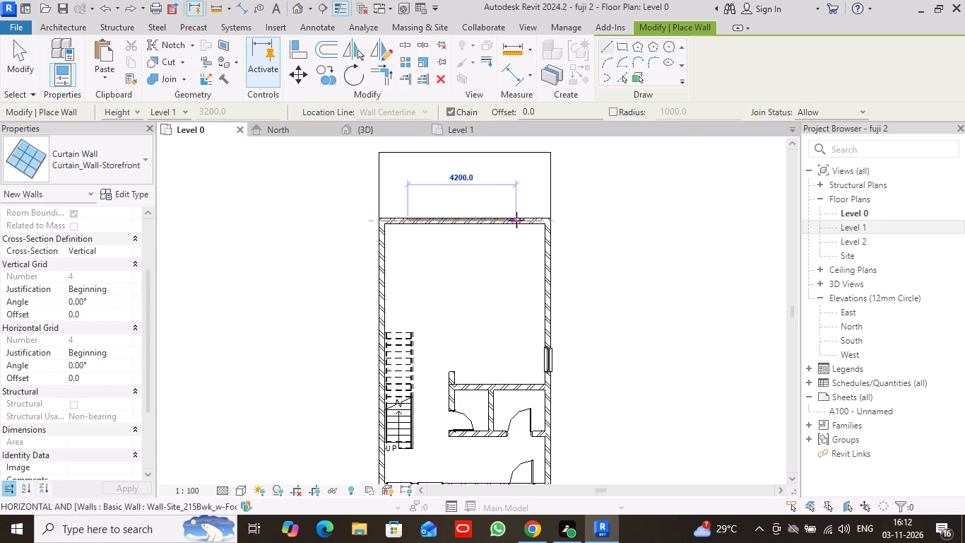
{"action": "left_click", "coordinate": [521, 219]}
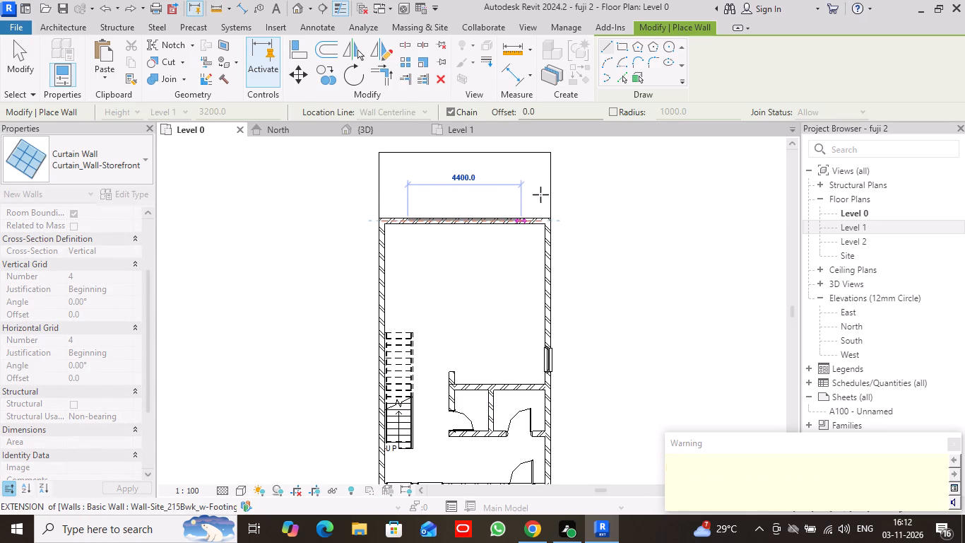
{"action": "left_click", "coordinate": [959, 444]}
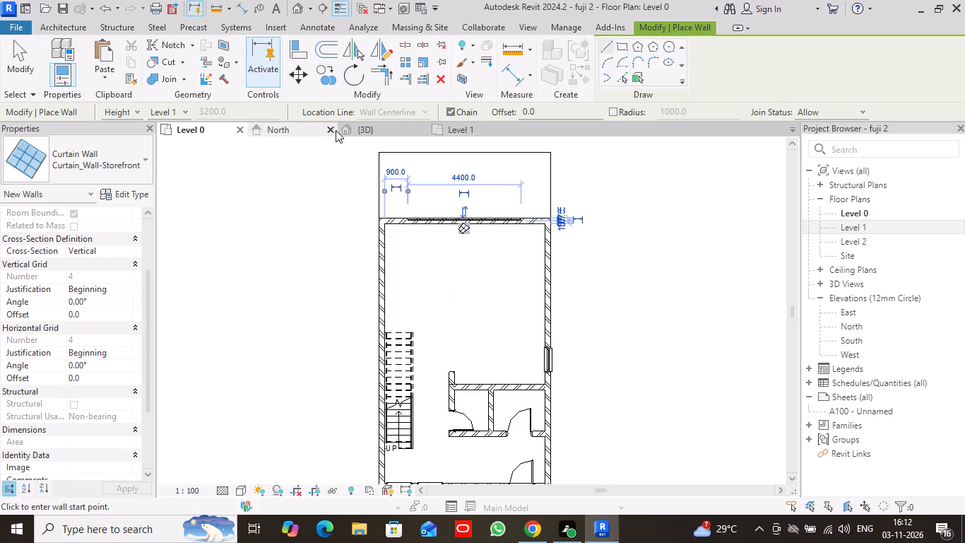
{"action": "left_click", "coordinate": [16, 52]}
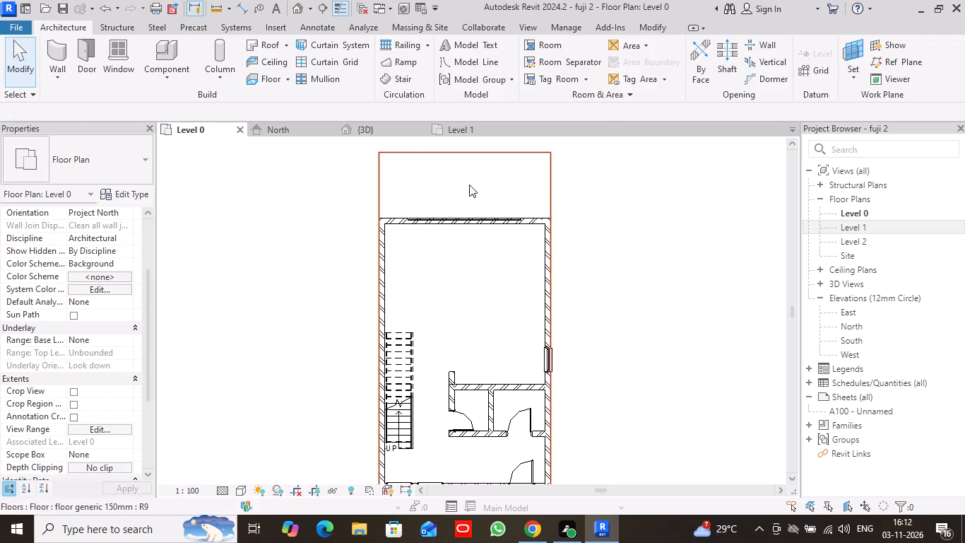
Examine the house in the 3D view, orbiting around towards the north wall with the new curtain wall.
{"action": "left_click", "coordinate": [375, 123]}
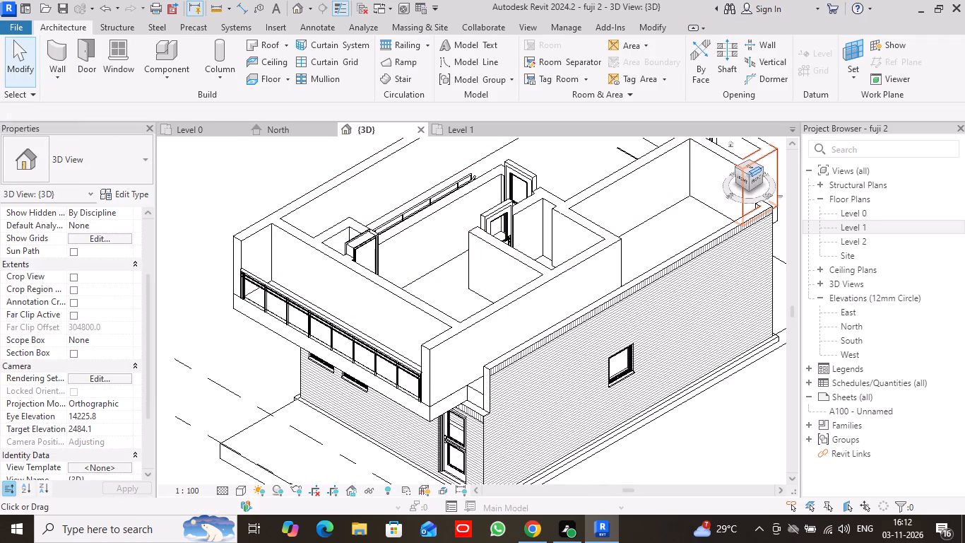
{"action": "left_click_drag", "start_coordinate": [761, 168], "coordinate": [585, 172]}
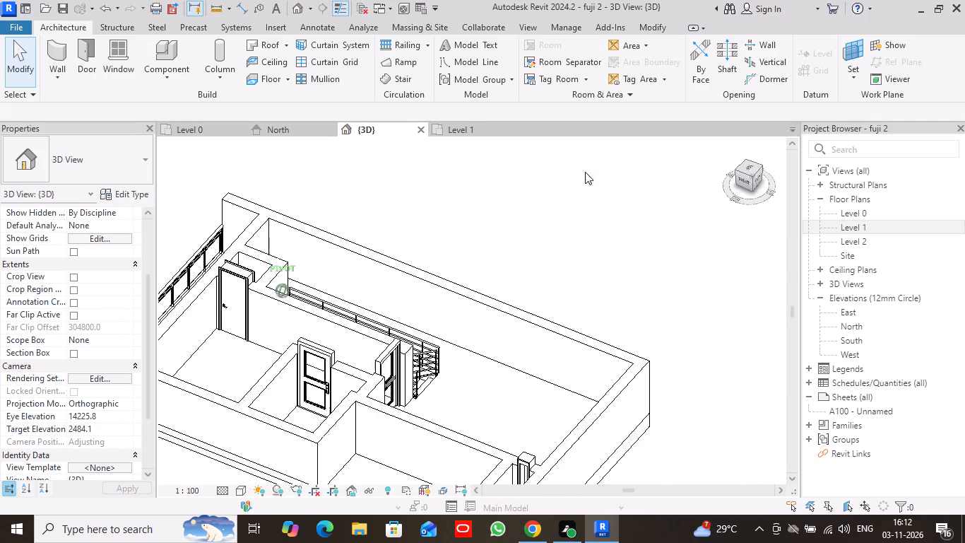
{"action": "left_click_drag", "start_coordinate": [585, 172], "coordinate": [598, 379]}
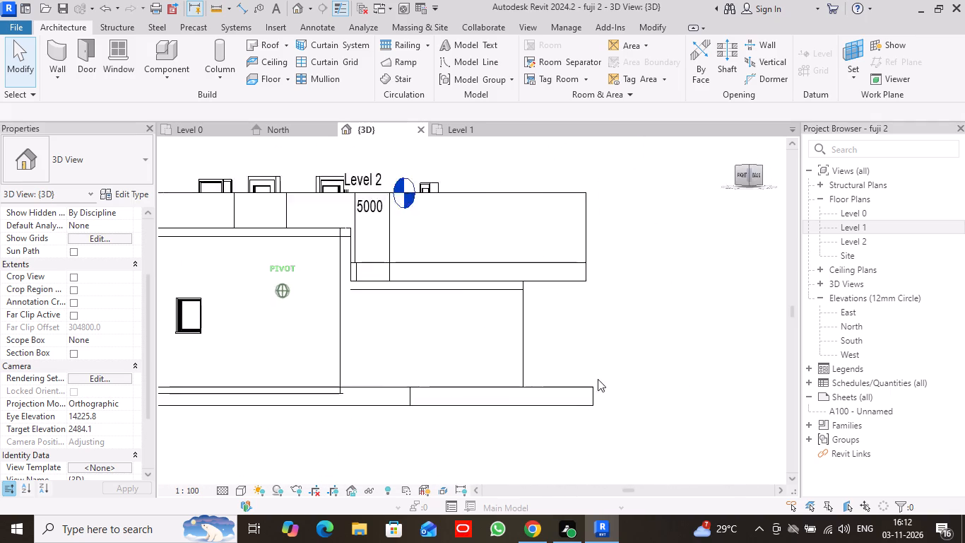
{"action": "left_click_drag", "start_coordinate": [598, 379], "coordinate": [546, 411]}
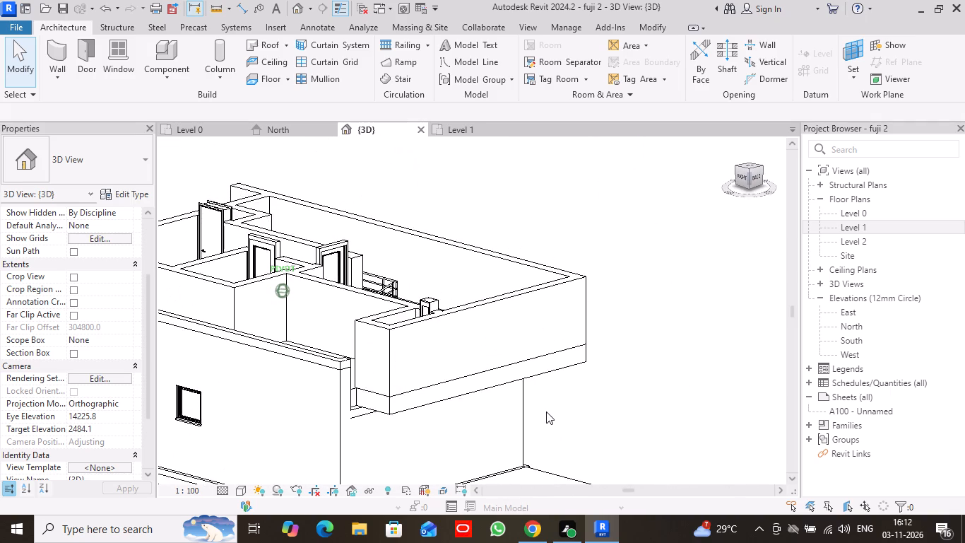
{"action": "left_click_drag", "start_coordinate": [546, 411], "coordinate": [553, 398]}
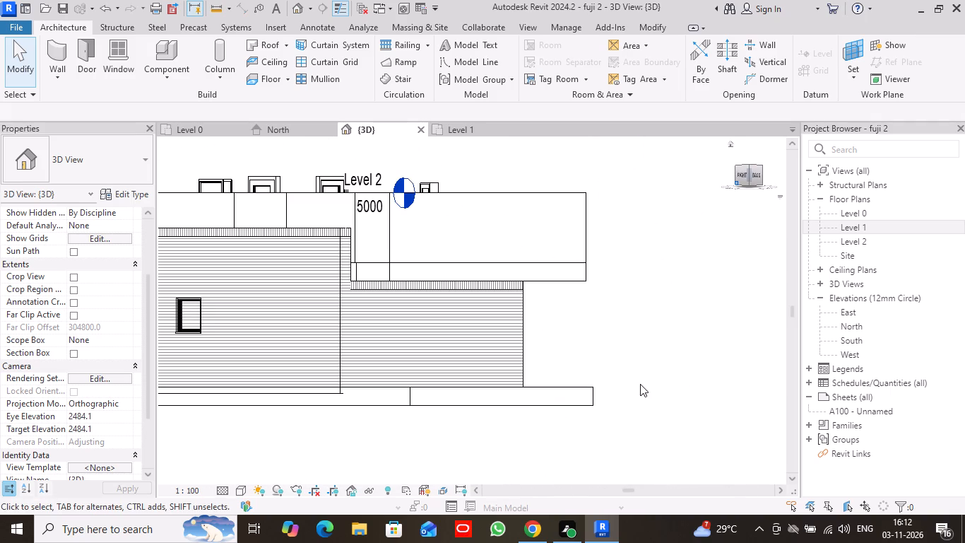
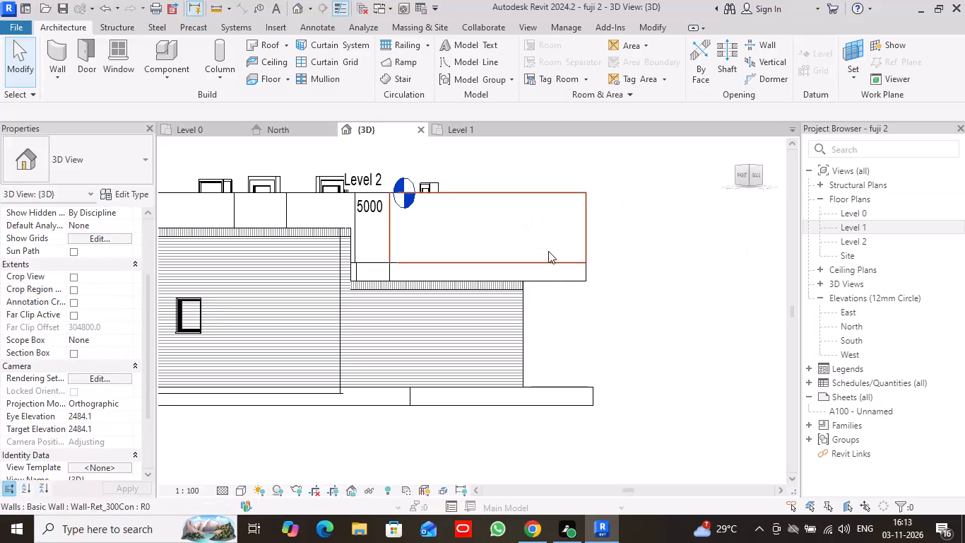
Undo the storefront curtain wall last drawn in Level 0's north wall.
{"action": "key", "text": "ctrl+z"}
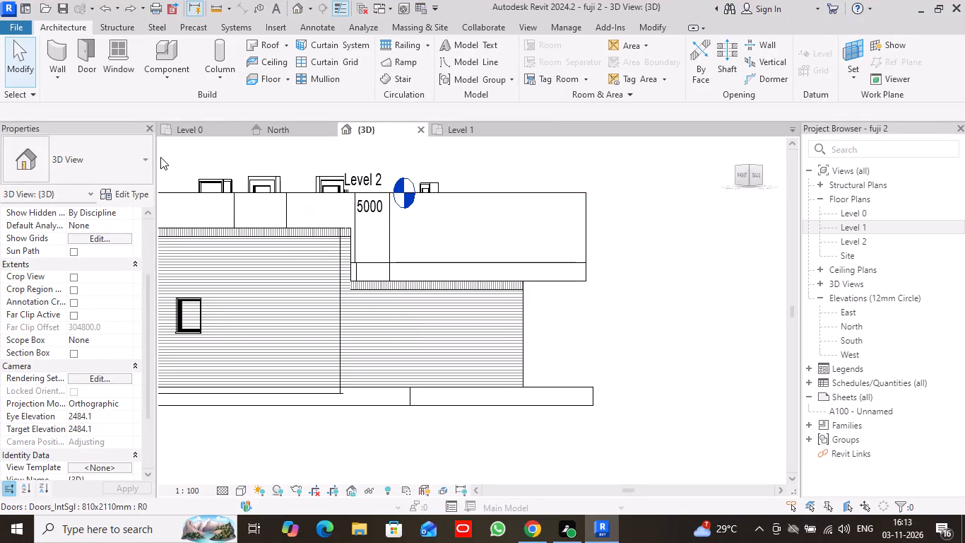
Start a Curtain_Wall-Storefront wall on the Level 0 plan with its top constraint at Level 1 and a top offset of 2800.
{"action": "left_click", "coordinate": [215, 129]}
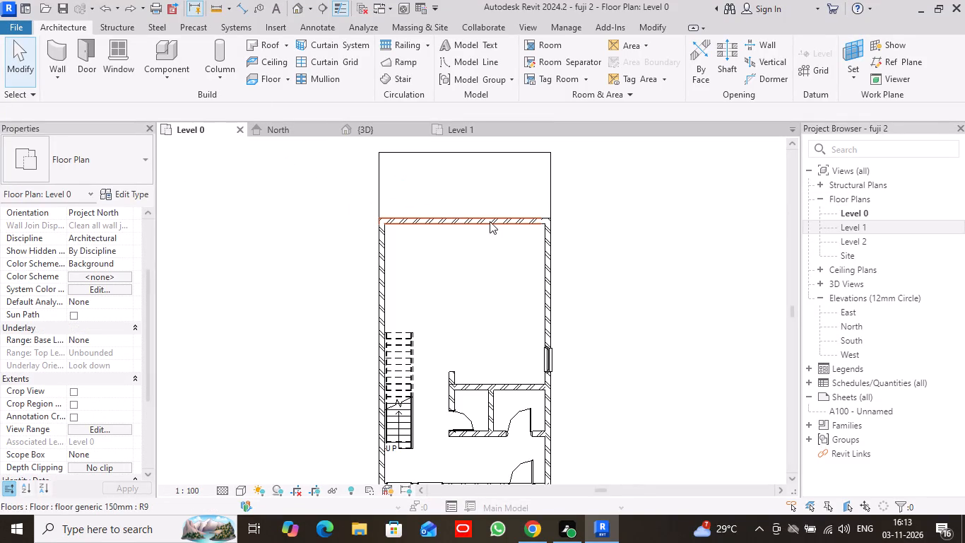
{"action": "left_click", "coordinate": [52, 62]}
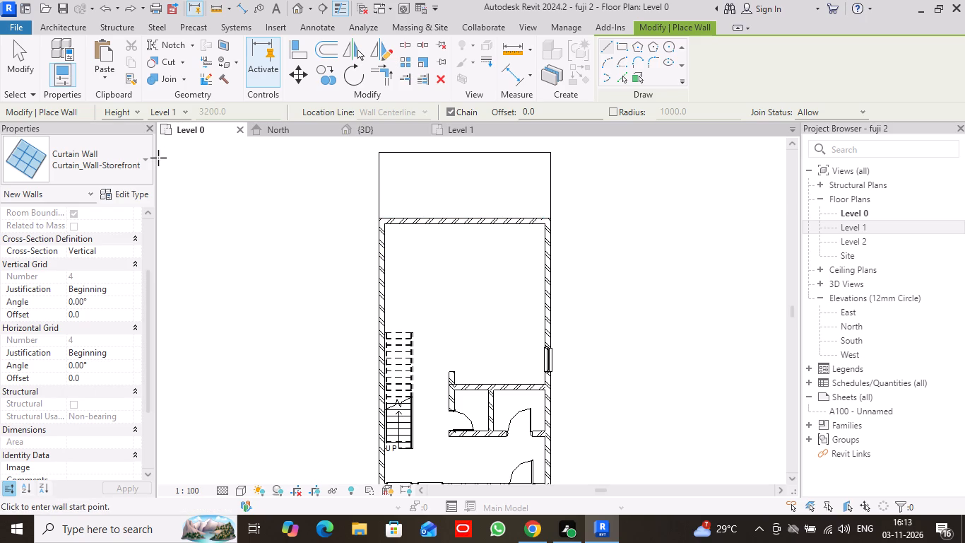
{"action": "left_click", "coordinate": [150, 214]}
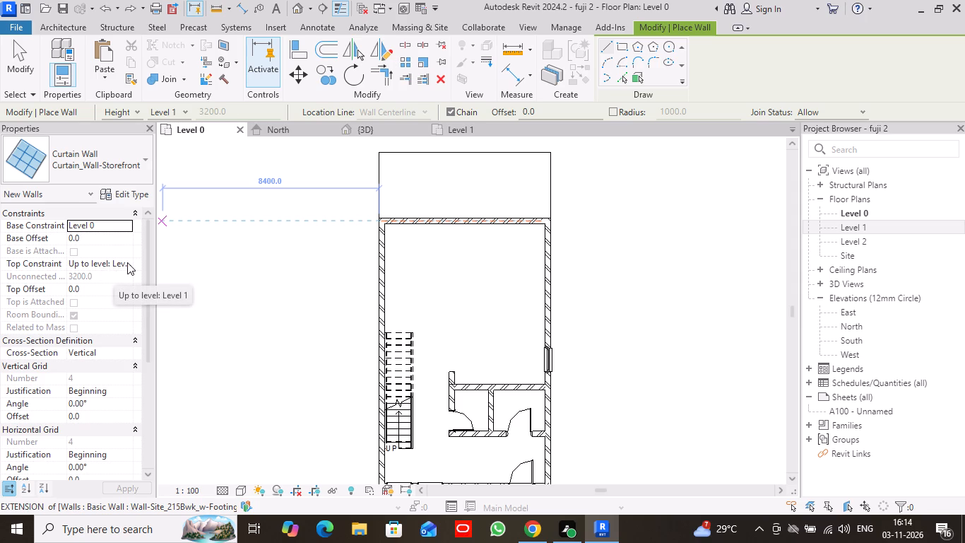
{"action": "left_click", "coordinate": [127, 262]}
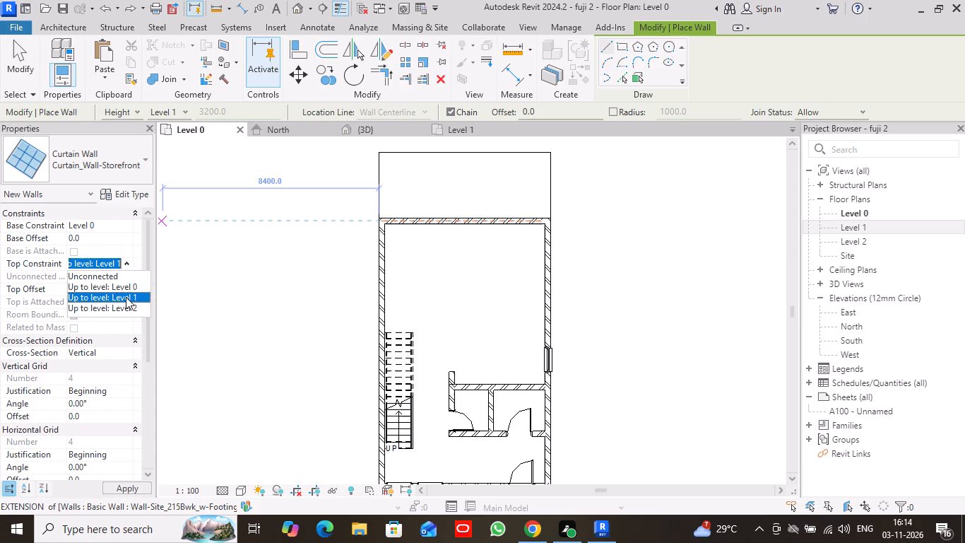
{"action": "left_click", "coordinate": [126, 297]}
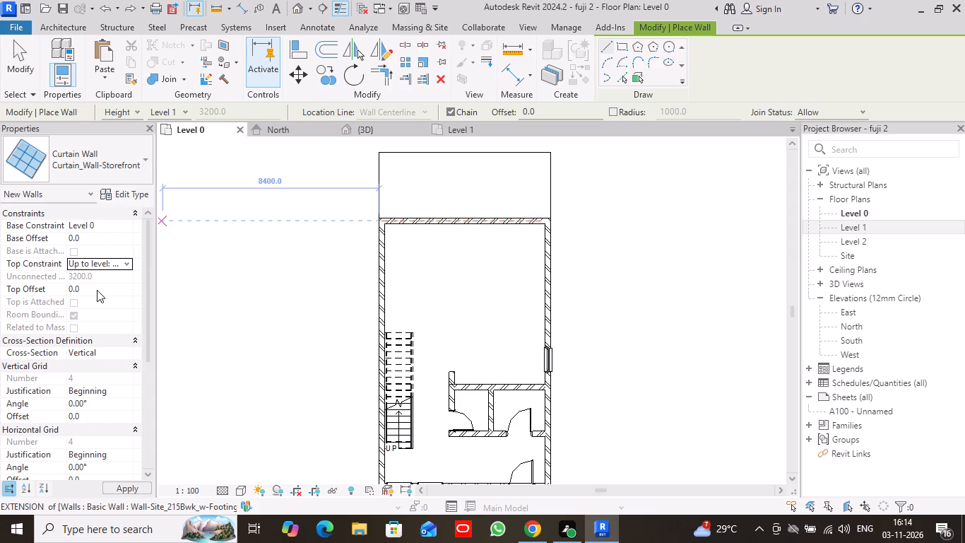
{"action": "left_click", "coordinate": [100, 277]}
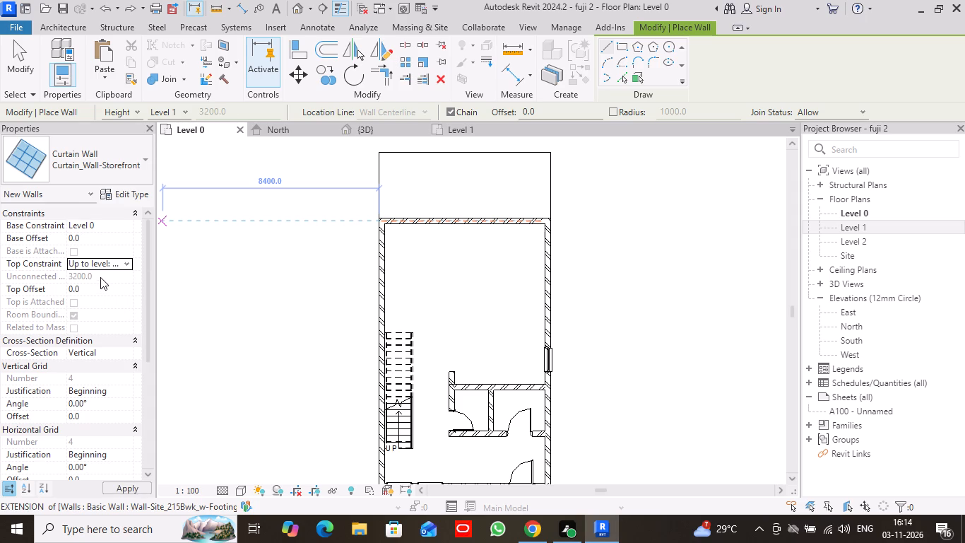
{"action": "left_click", "coordinate": [91, 291]}
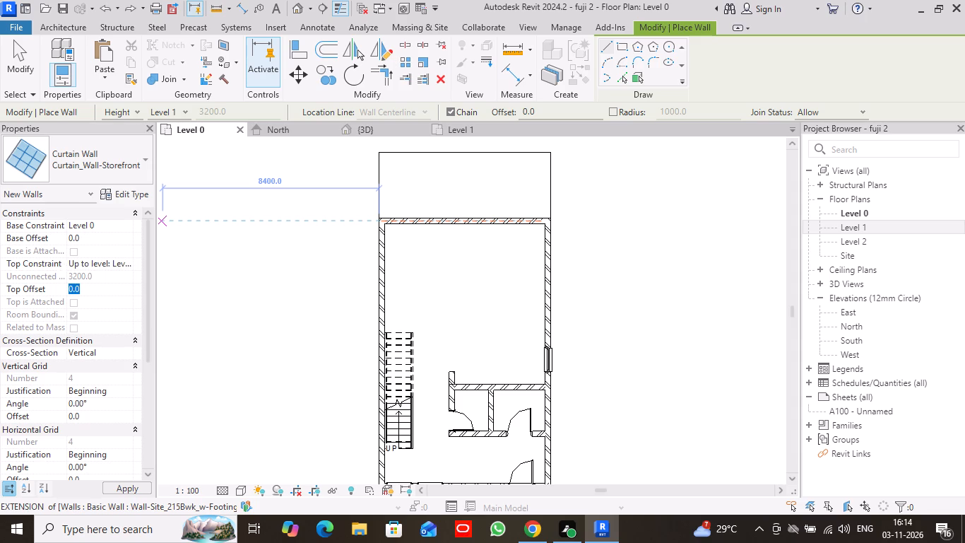
{"action": "key", "text": "2"}
{"action": "type", "text": "800"}
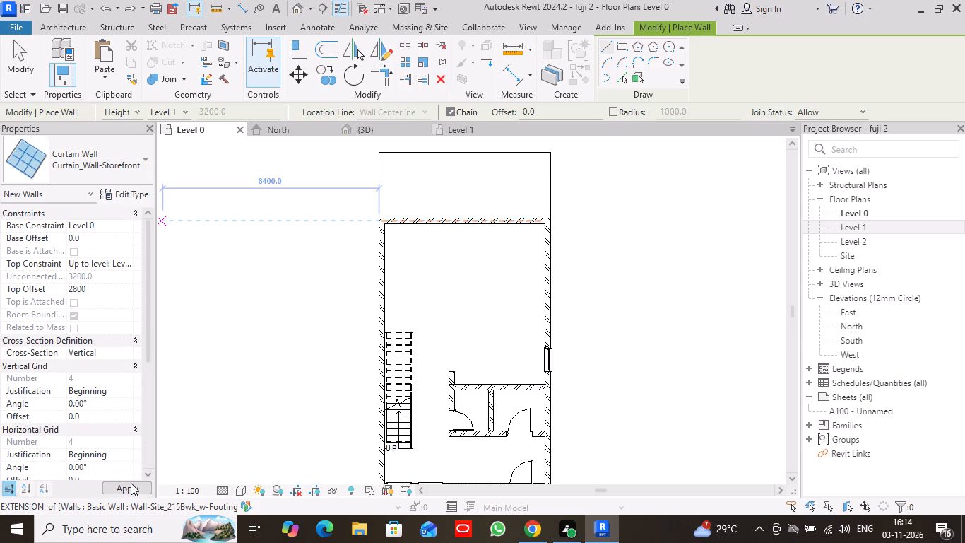
{"action": "left_click", "coordinate": [131, 484]}
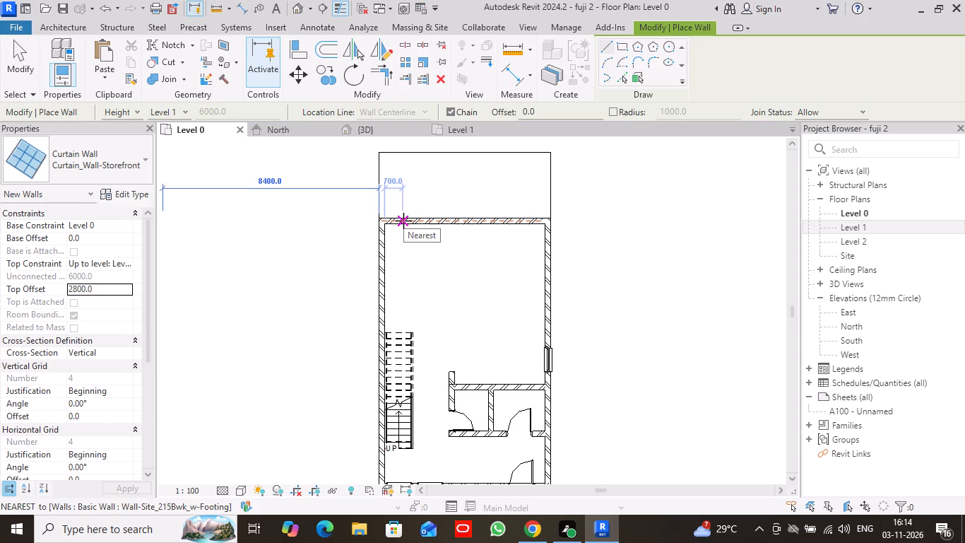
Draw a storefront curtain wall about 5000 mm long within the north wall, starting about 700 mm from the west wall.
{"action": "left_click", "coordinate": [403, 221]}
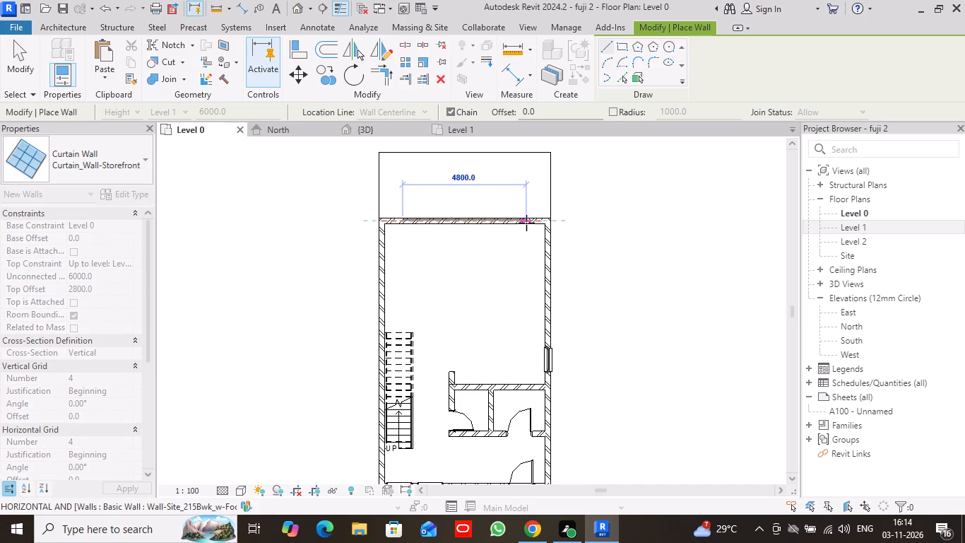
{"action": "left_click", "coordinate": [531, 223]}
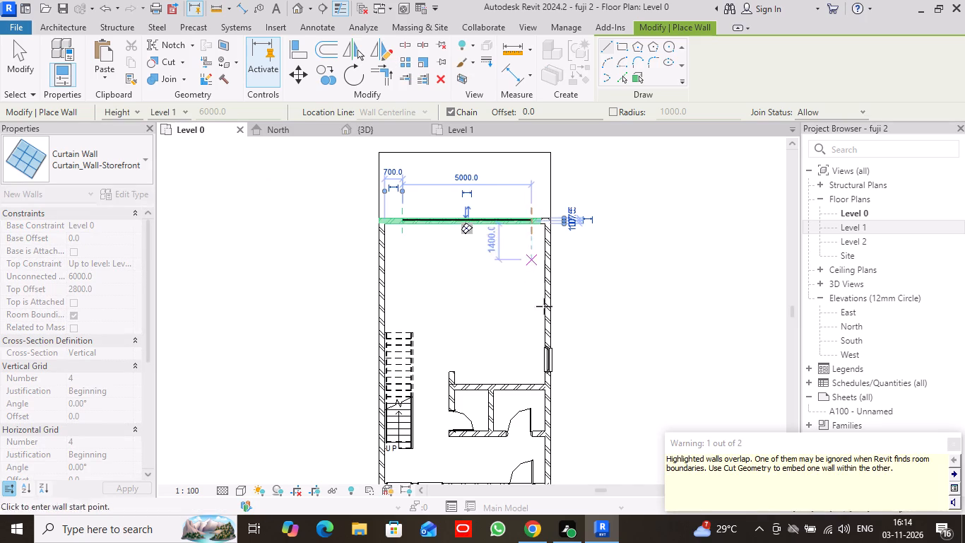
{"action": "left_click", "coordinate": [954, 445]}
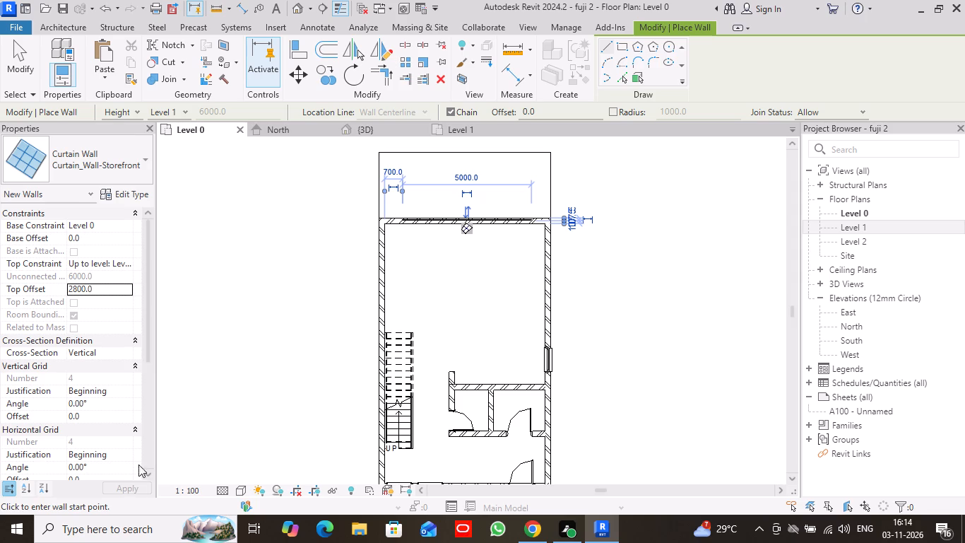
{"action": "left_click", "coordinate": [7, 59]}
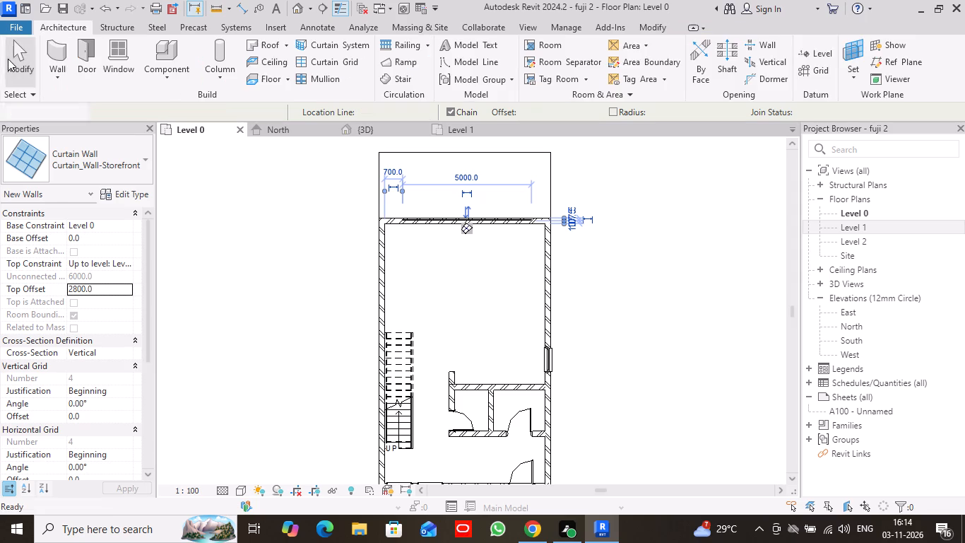
Examine the curtain wall's height and placement on the house's north side in 3D, using the Shaded visual style.
{"action": "left_click", "coordinate": [381, 125]}
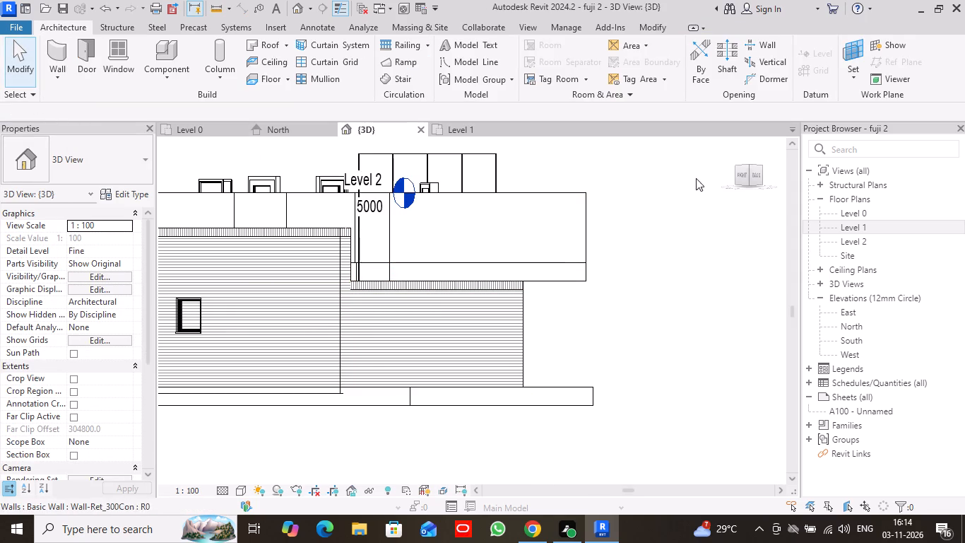
{"action": "left_click_drag", "start_coordinate": [762, 173], "coordinate": [694, 189]}
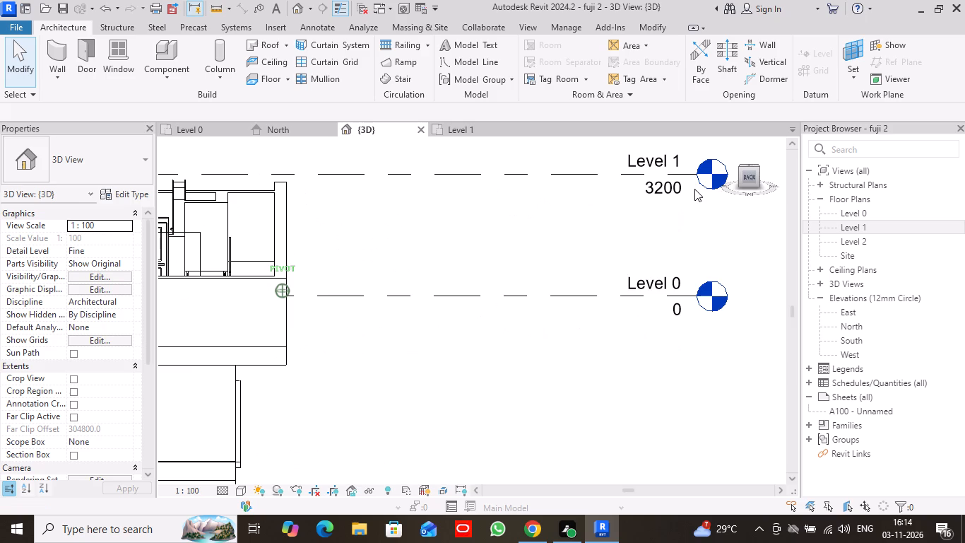
{"action": "left_click_drag", "start_coordinate": [694, 189], "coordinate": [674, 183]}
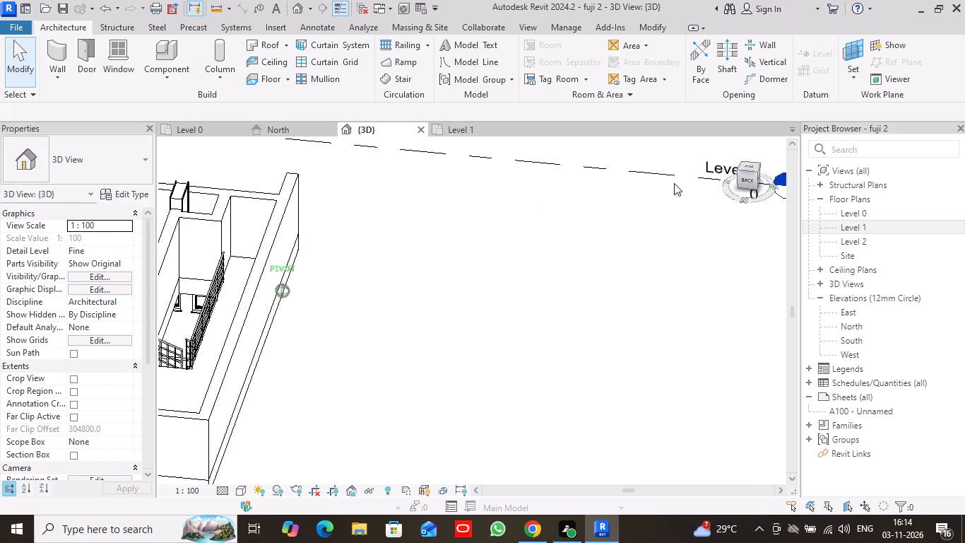
{"action": "left_click_drag", "start_coordinate": [674, 183], "coordinate": [704, 168]}
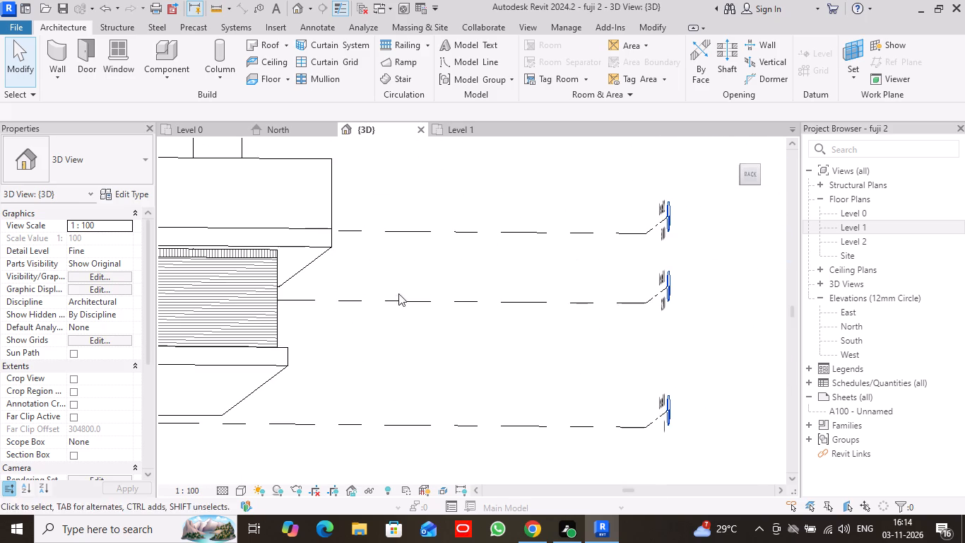
{"action": "left_click", "coordinate": [242, 491]}
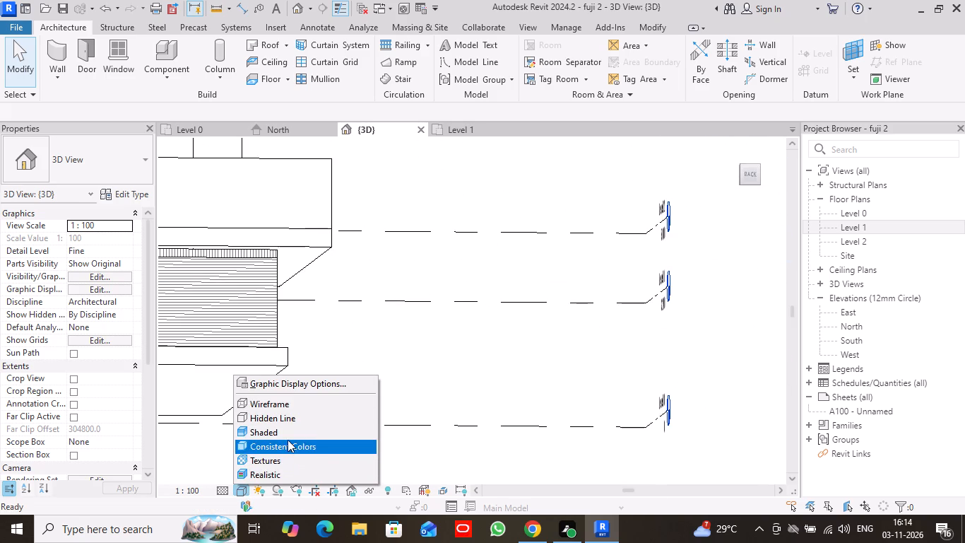
{"action": "left_click", "coordinate": [287, 434]}
{"action": "scroll", "coordinate": [319, 292], "scroll_direction": "down", "scroll_amount": 6}
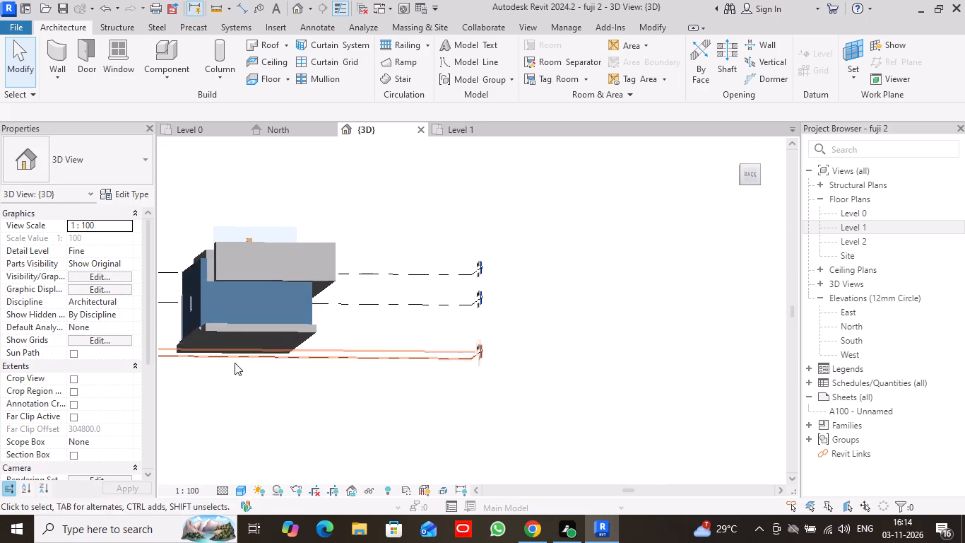
{"action": "middle_click_drag", "start_coordinate": [196, 367], "coordinate": [276, 390]}
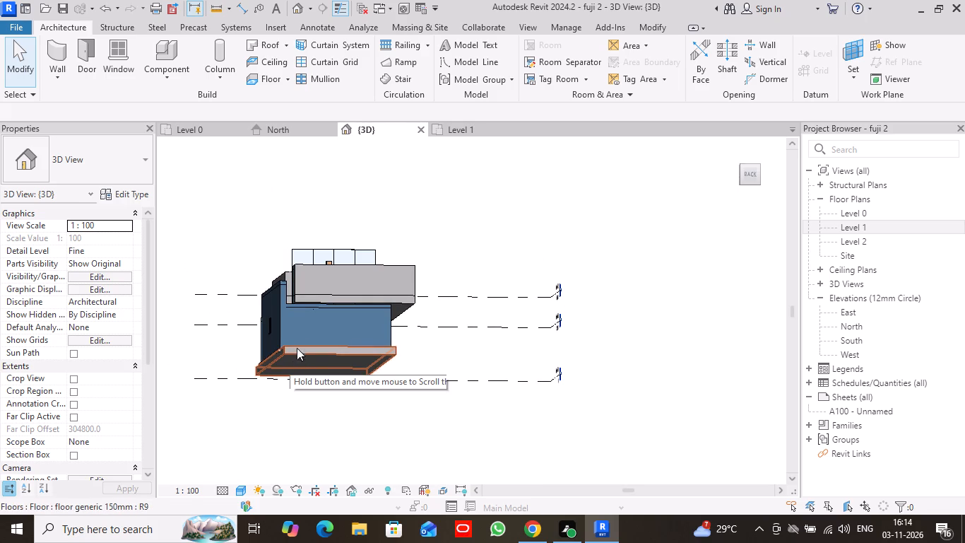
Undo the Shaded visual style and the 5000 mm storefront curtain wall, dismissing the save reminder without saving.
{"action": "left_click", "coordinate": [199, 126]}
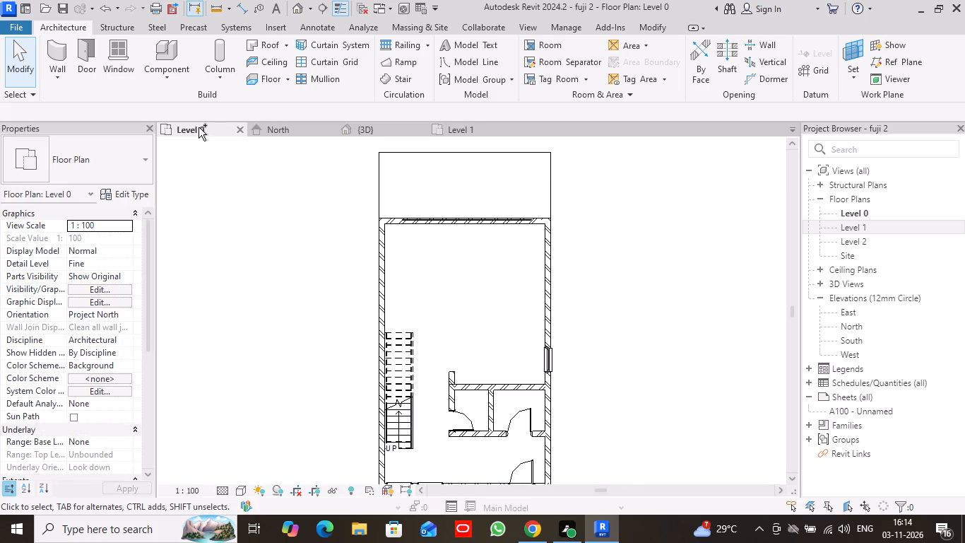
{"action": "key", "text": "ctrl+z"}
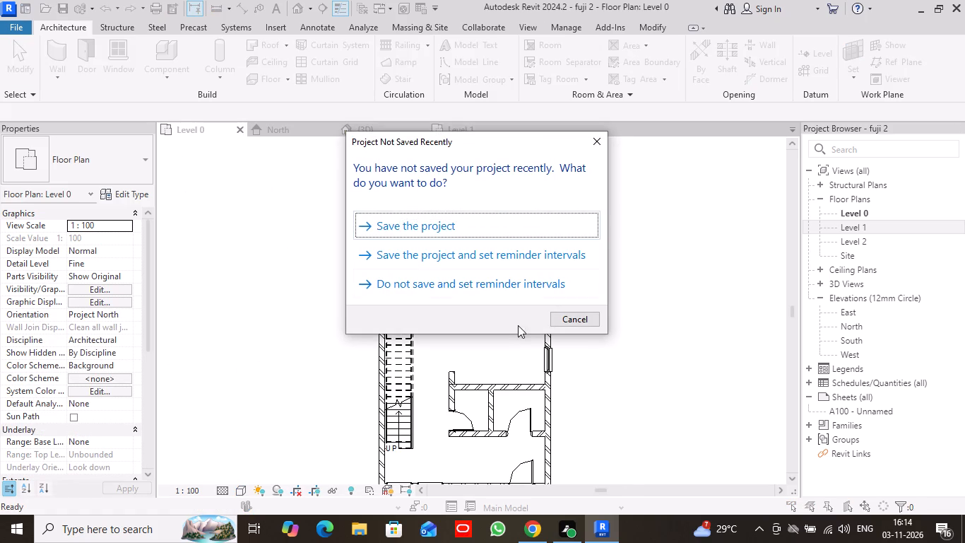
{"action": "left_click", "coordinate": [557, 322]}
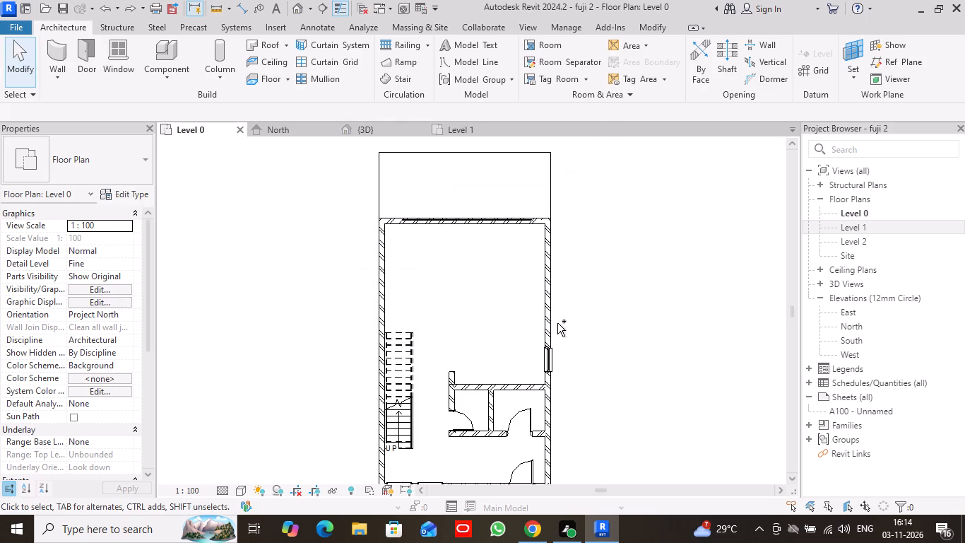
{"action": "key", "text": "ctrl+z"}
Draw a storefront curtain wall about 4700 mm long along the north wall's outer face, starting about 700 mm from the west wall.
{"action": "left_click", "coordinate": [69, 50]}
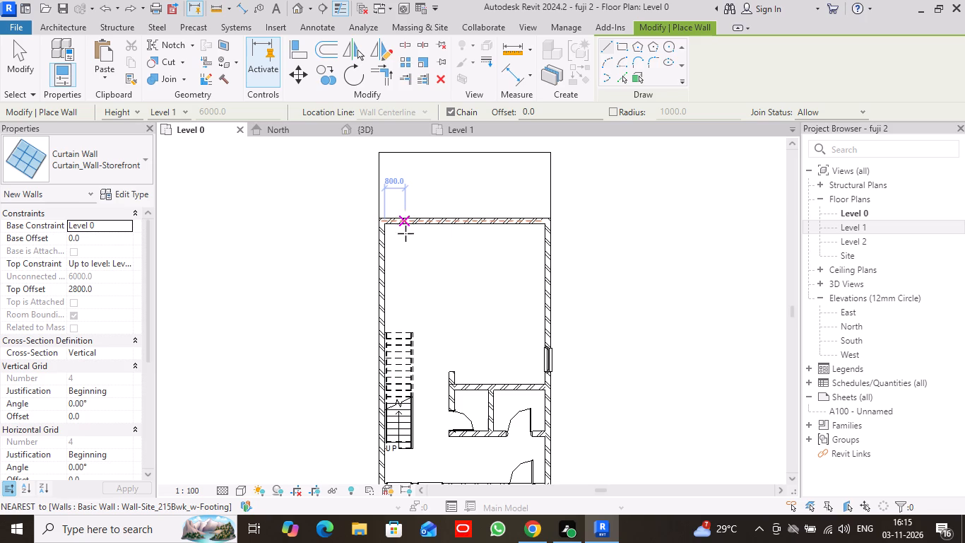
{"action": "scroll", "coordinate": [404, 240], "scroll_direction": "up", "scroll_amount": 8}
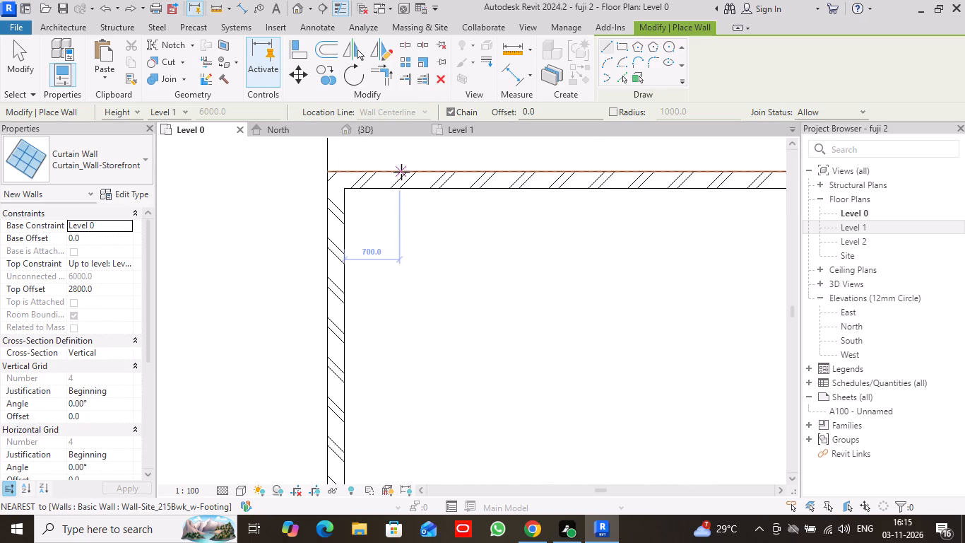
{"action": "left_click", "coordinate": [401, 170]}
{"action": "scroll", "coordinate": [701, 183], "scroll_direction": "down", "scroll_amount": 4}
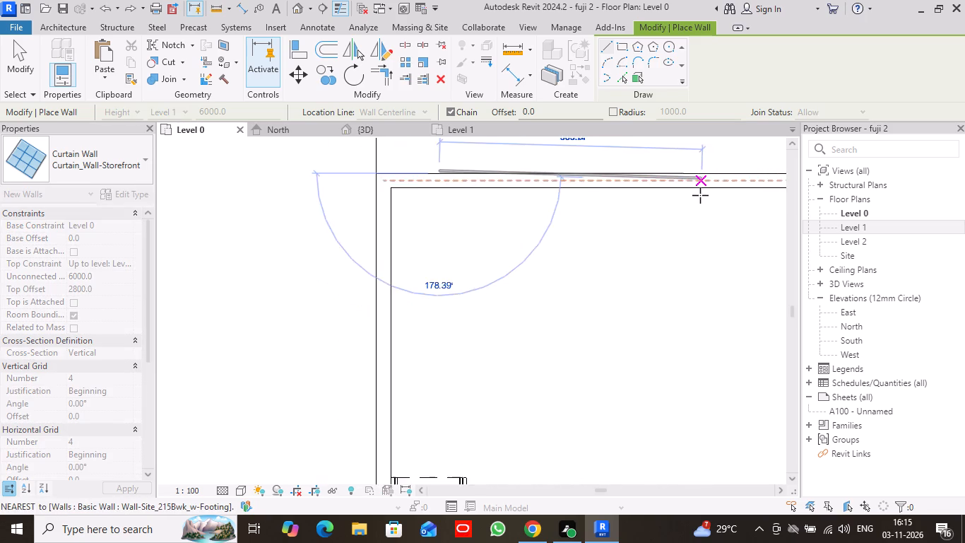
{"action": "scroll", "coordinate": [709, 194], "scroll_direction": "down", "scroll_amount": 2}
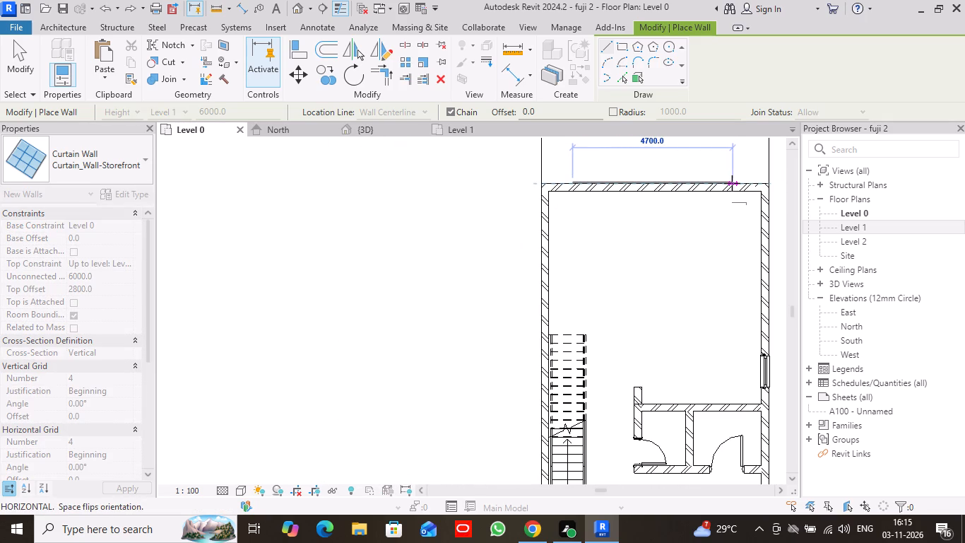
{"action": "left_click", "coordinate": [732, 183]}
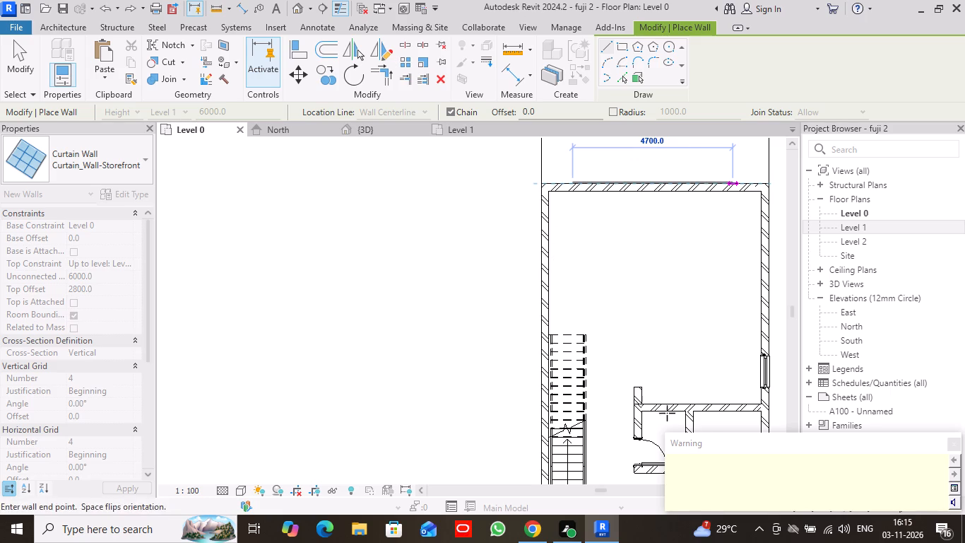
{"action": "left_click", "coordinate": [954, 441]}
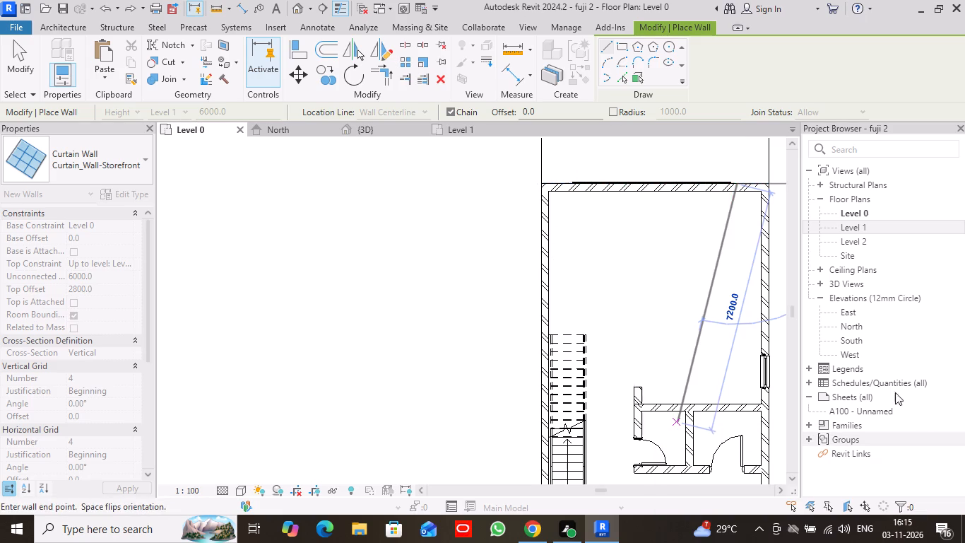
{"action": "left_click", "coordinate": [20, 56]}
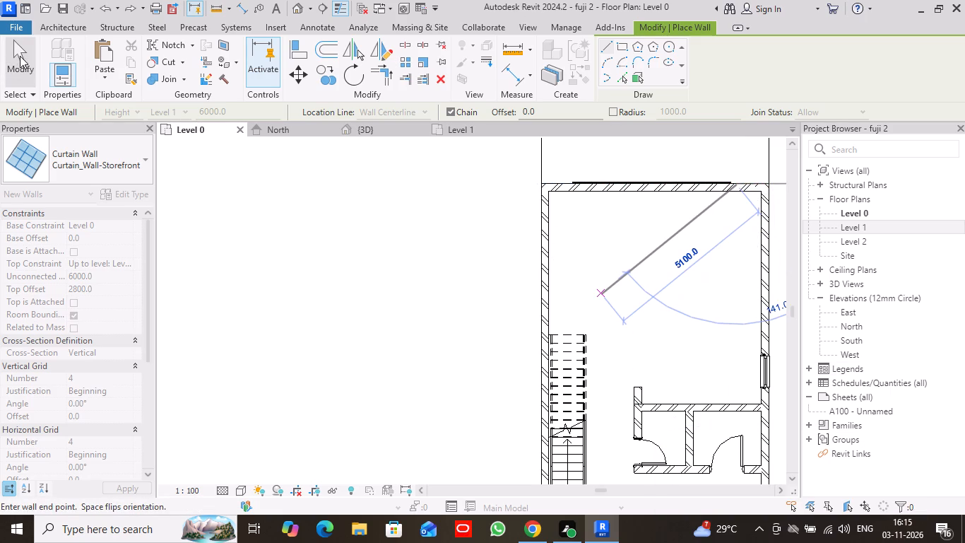
Examine the new curtain wall in the 3D view and the North elevation.
{"action": "left_click", "coordinate": [398, 133]}
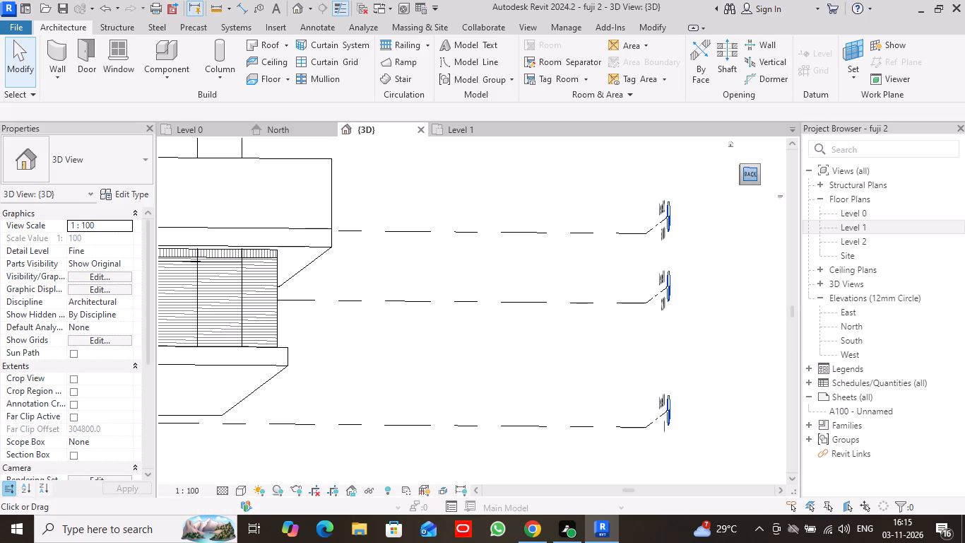
{"action": "left_click_drag", "start_coordinate": [759, 172], "coordinate": [701, 191]}
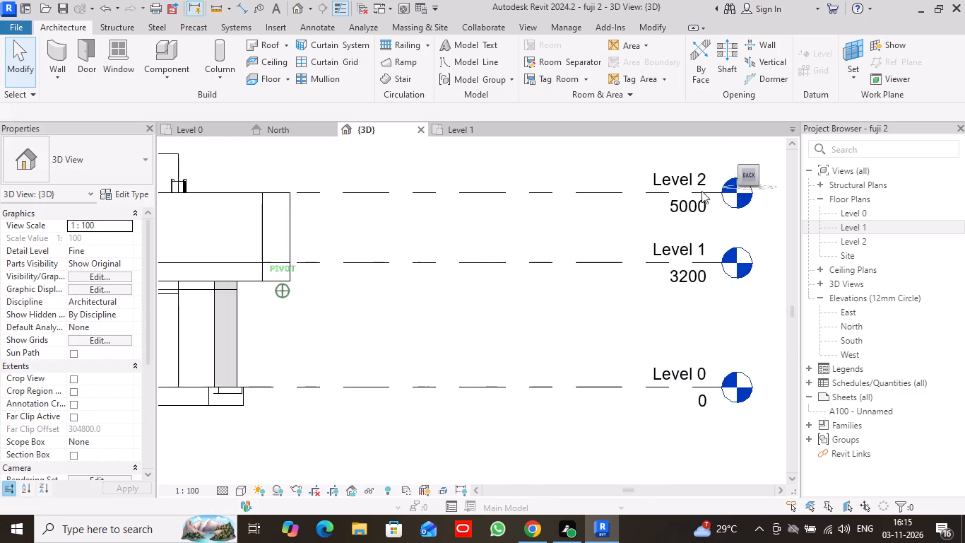
{"action": "left_click_drag", "start_coordinate": [701, 191], "coordinate": [401, 167]}
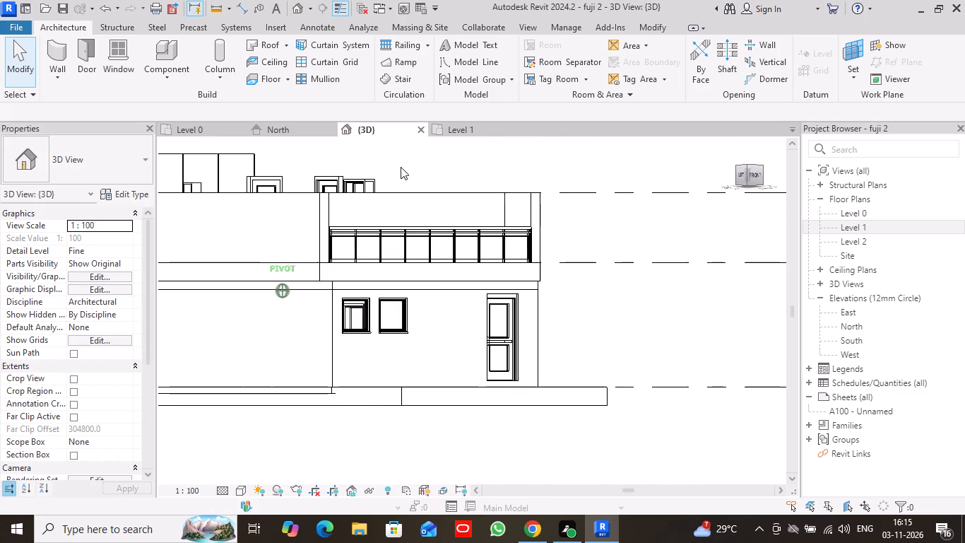
{"action": "left_click_drag", "start_coordinate": [401, 167], "coordinate": [524, 221]}
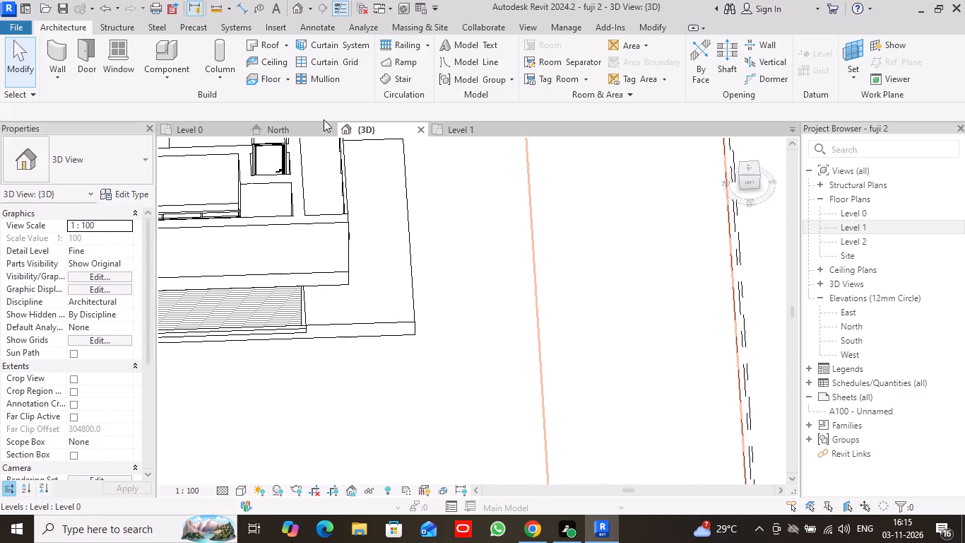
{"action": "left_click", "coordinate": [298, 127]}
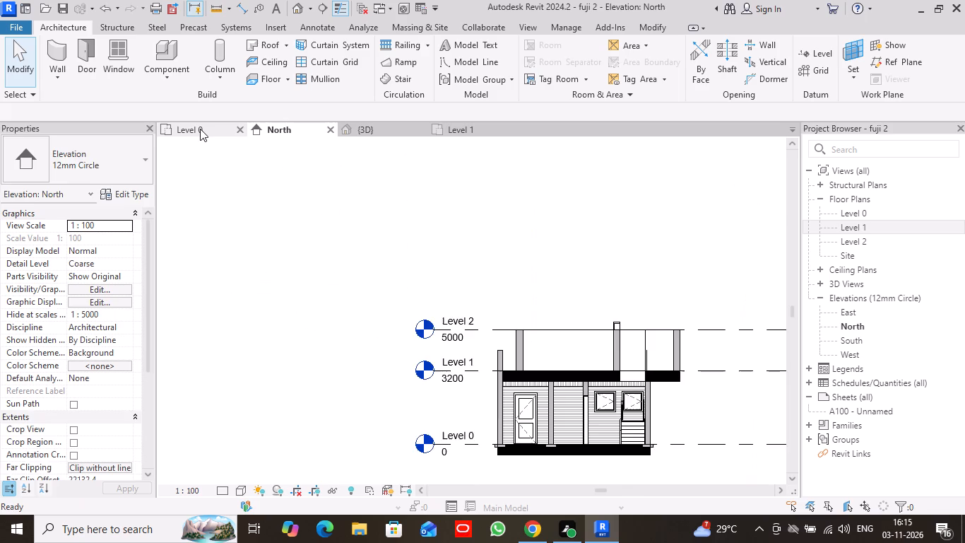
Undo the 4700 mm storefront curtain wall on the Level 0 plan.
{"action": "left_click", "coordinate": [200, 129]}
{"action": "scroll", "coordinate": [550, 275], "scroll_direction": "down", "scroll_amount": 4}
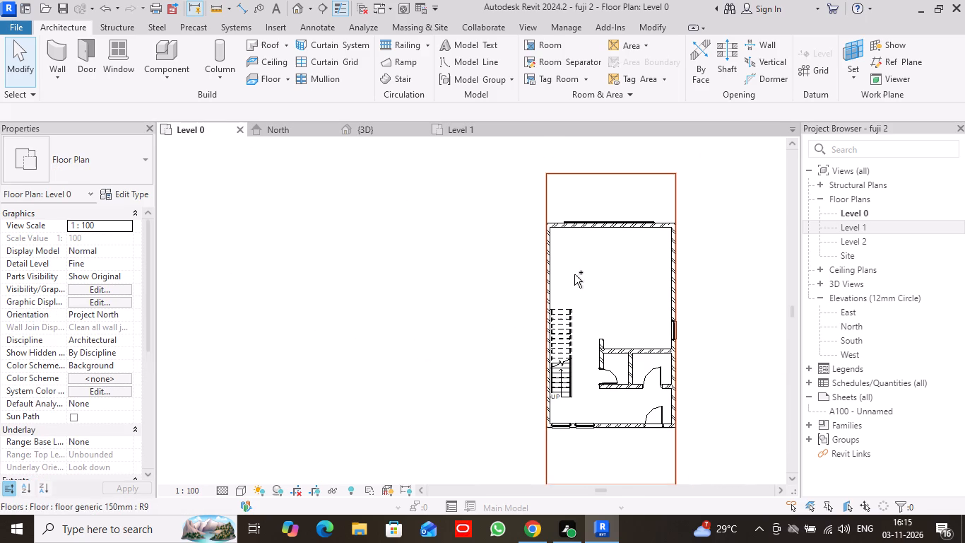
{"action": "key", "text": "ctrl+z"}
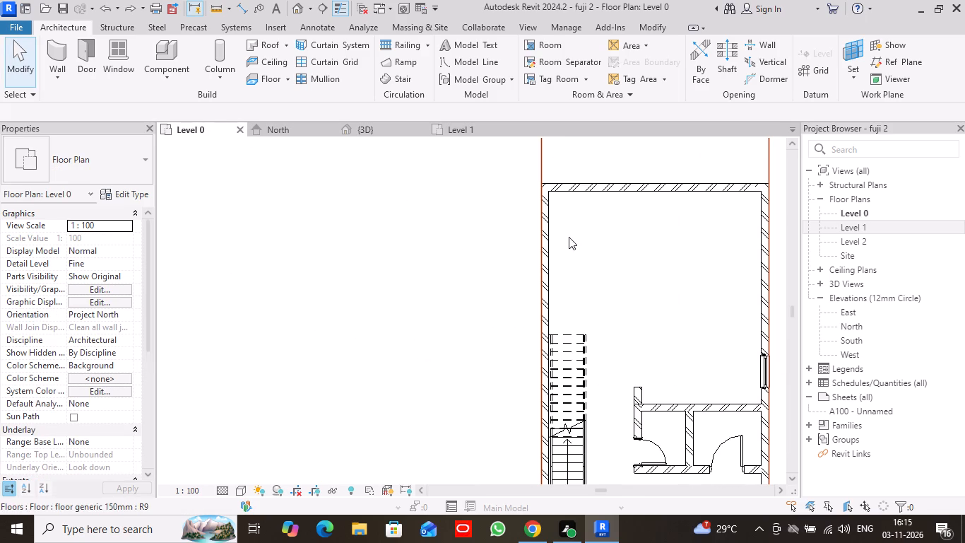
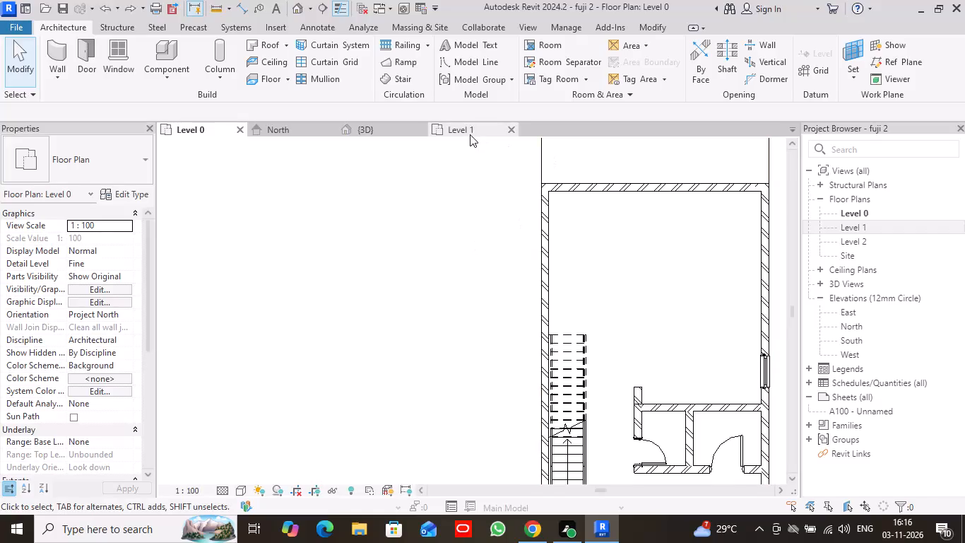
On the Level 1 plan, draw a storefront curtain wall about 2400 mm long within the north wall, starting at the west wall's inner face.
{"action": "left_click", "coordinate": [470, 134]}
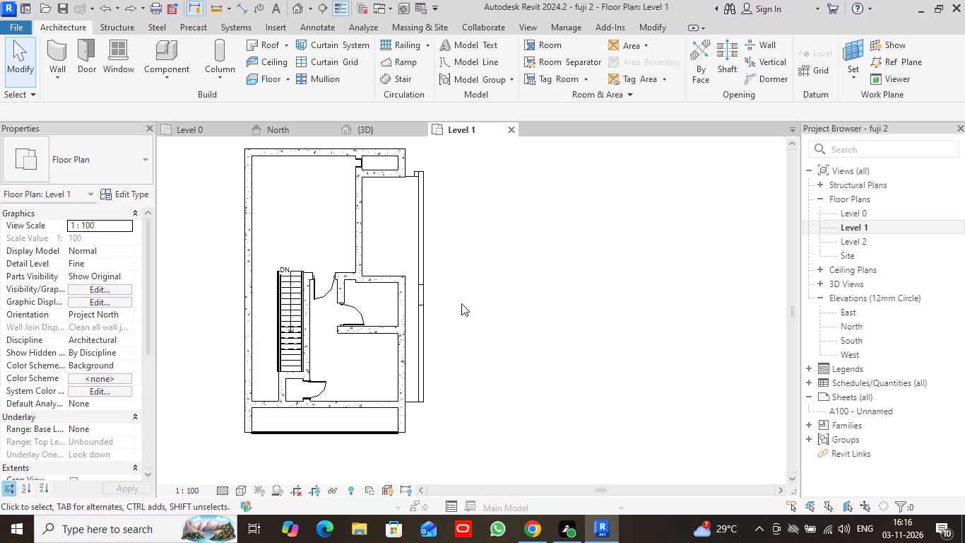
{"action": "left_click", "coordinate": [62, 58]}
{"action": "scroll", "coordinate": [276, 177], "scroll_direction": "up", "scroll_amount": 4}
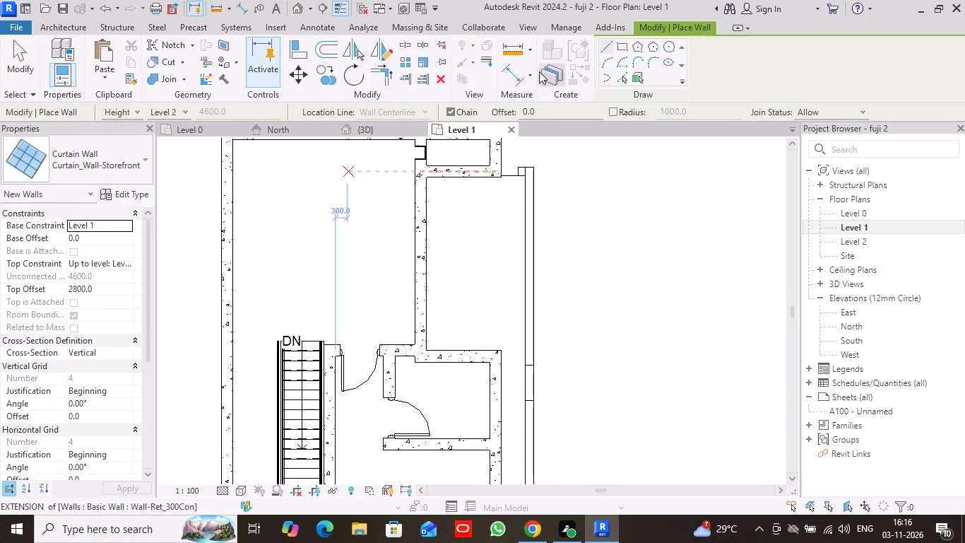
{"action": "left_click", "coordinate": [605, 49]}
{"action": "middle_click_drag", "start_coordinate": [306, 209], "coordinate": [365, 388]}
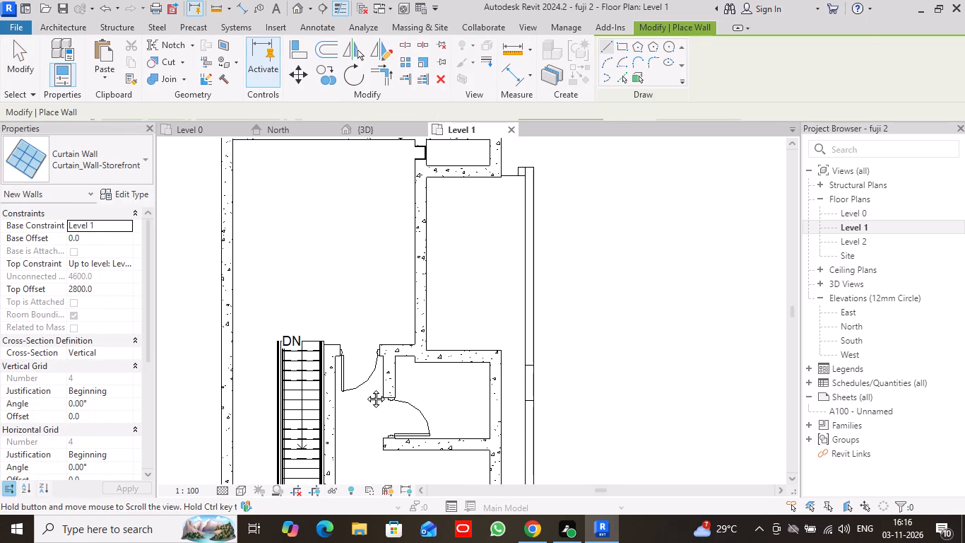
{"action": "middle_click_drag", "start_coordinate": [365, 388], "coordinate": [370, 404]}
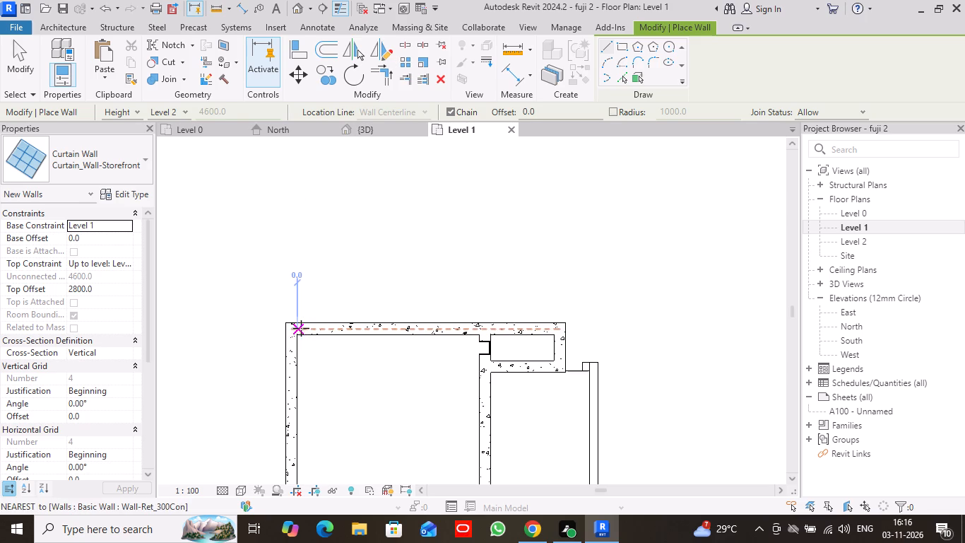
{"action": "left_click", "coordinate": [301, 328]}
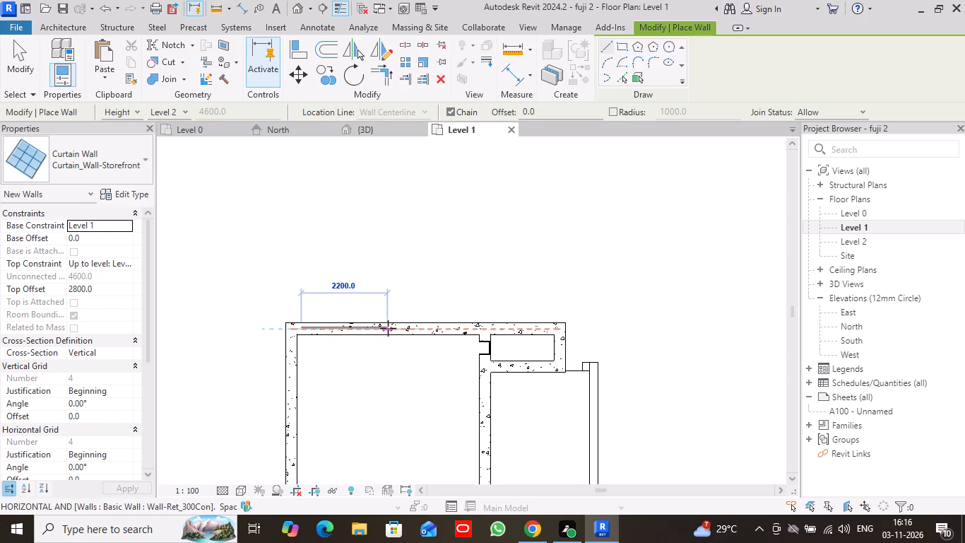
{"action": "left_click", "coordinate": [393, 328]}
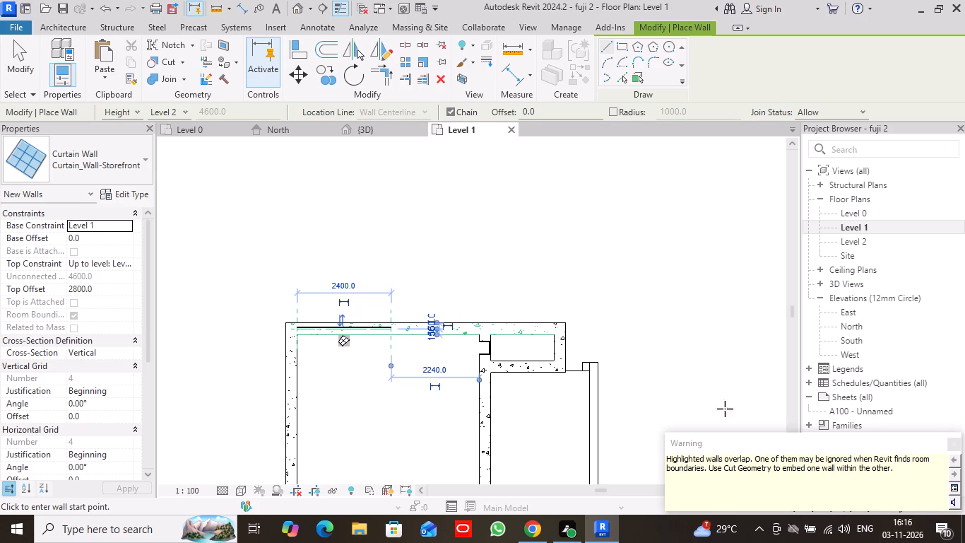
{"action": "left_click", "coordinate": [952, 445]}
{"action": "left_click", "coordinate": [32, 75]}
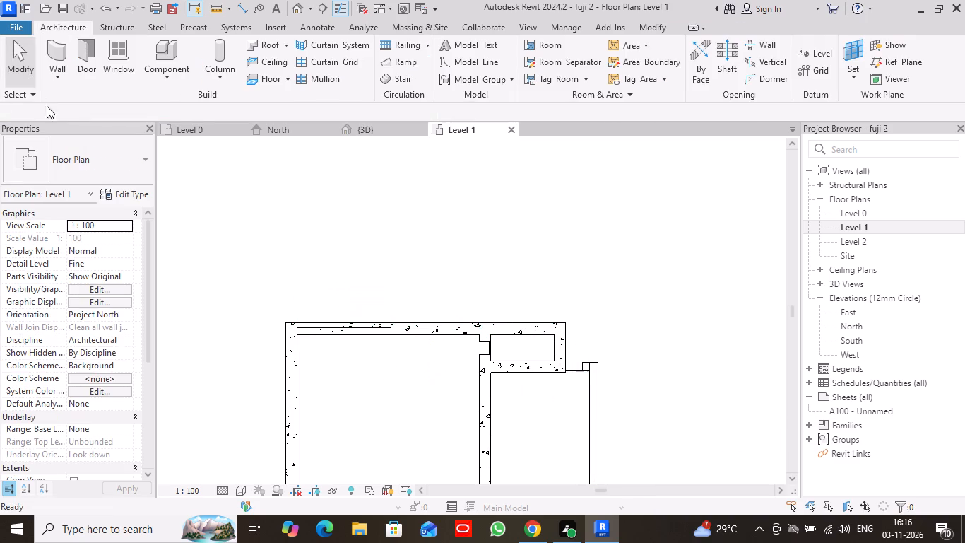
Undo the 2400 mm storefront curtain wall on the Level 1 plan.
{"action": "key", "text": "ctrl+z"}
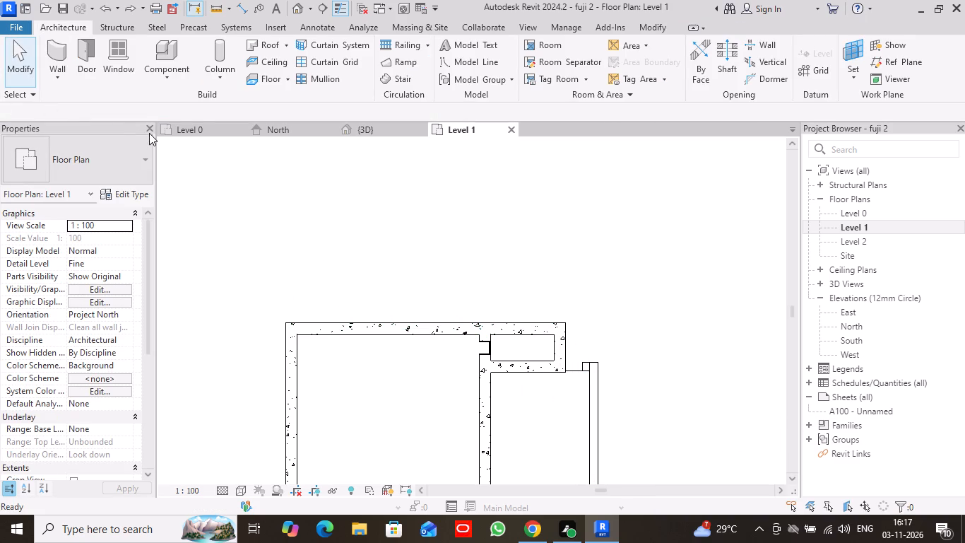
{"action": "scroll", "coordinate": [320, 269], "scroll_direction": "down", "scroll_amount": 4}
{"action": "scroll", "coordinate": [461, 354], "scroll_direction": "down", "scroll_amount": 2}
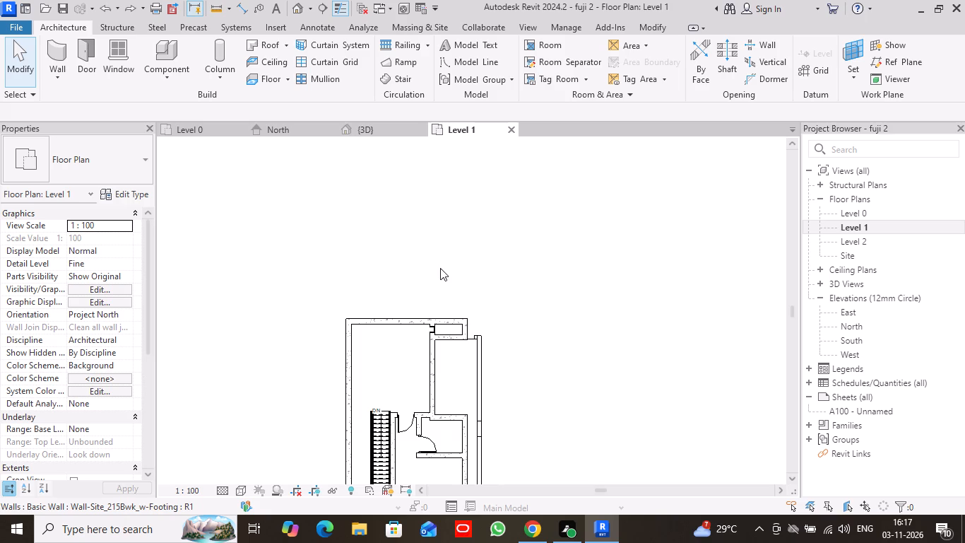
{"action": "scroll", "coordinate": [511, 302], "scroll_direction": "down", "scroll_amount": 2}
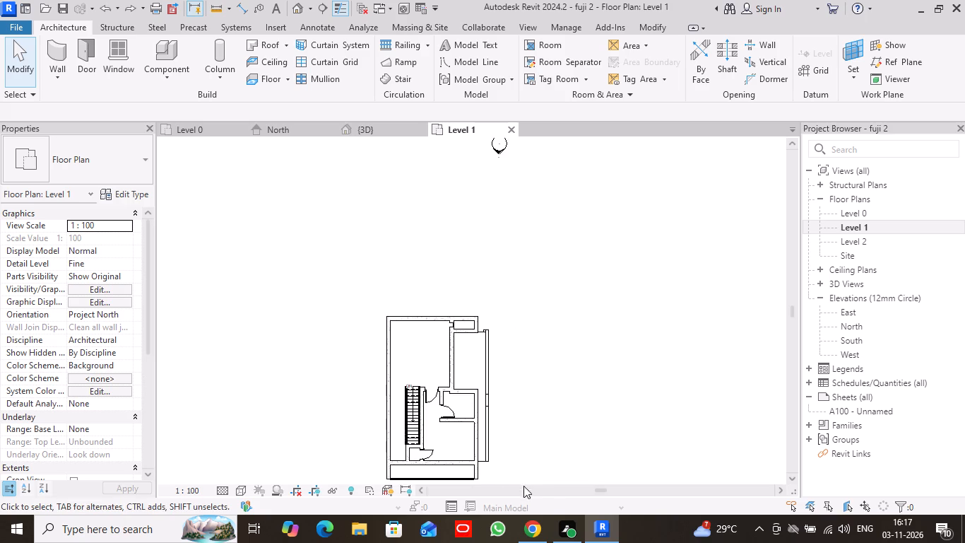
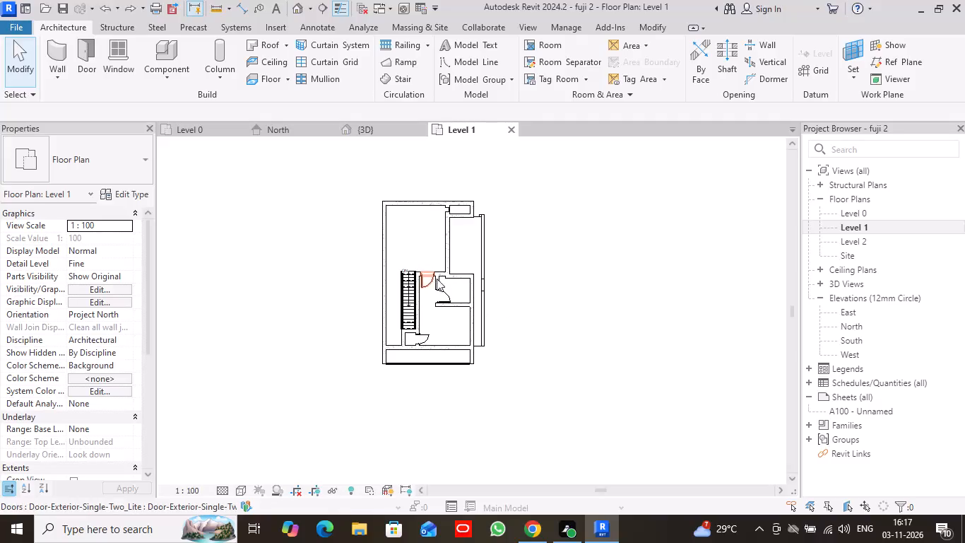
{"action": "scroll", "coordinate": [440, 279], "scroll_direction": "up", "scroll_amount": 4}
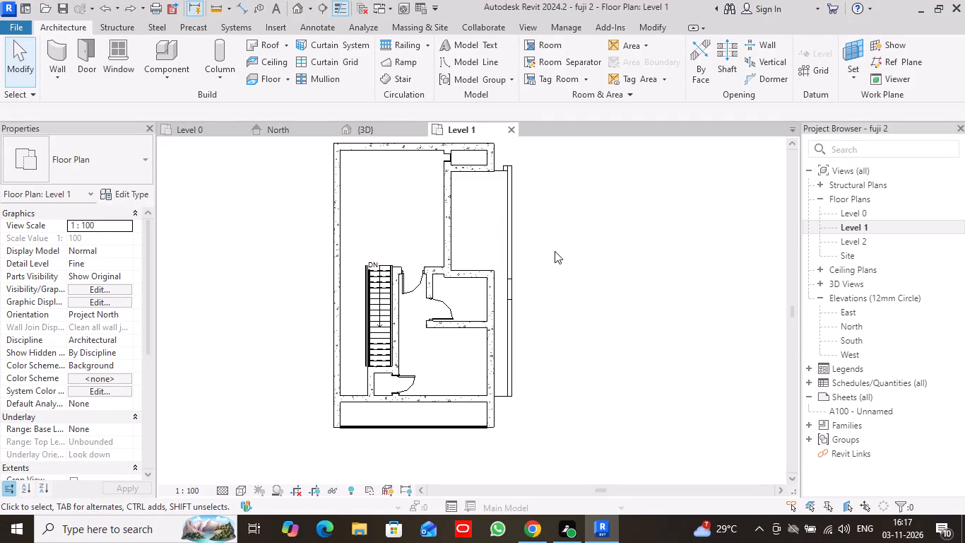
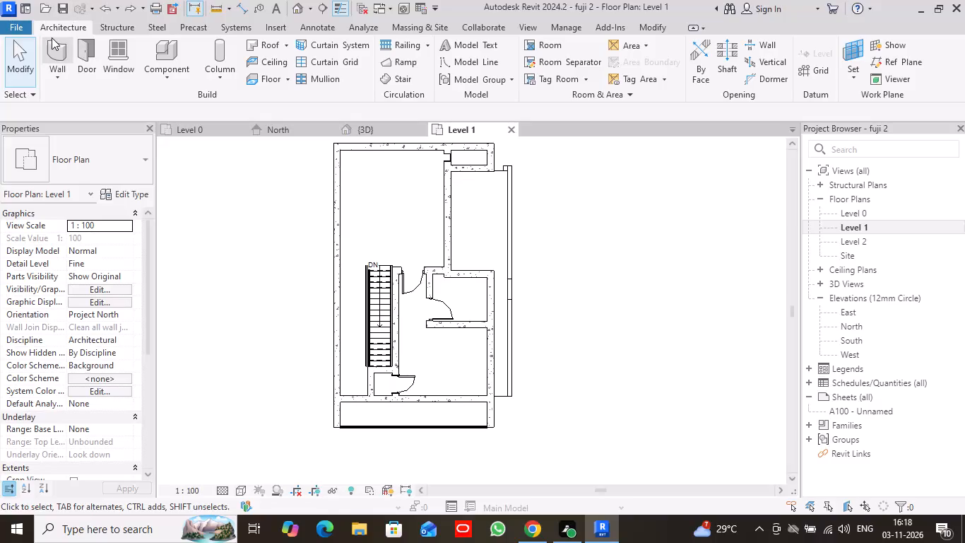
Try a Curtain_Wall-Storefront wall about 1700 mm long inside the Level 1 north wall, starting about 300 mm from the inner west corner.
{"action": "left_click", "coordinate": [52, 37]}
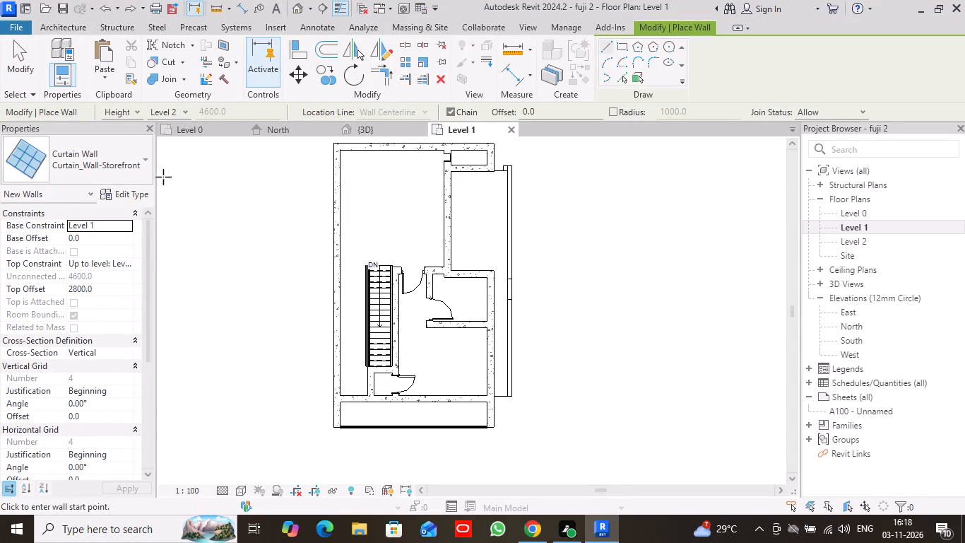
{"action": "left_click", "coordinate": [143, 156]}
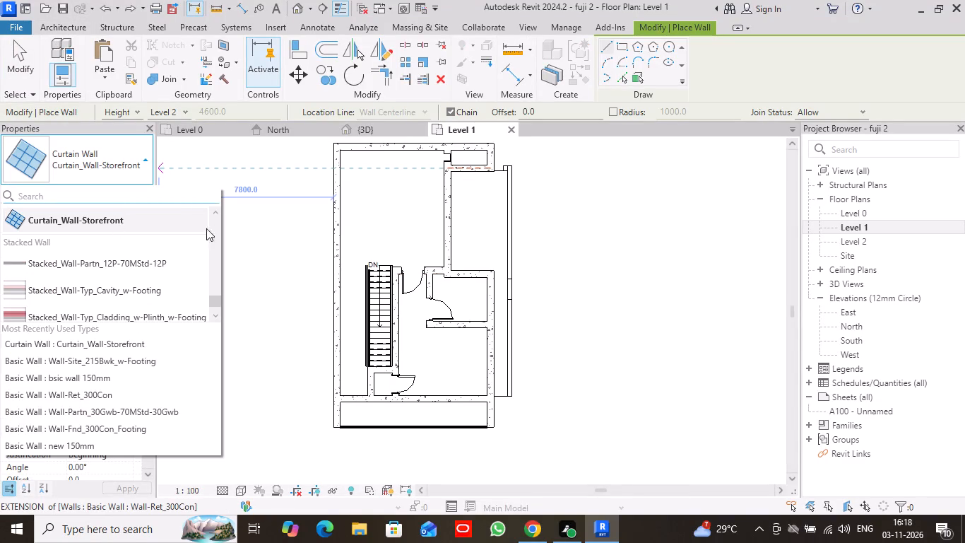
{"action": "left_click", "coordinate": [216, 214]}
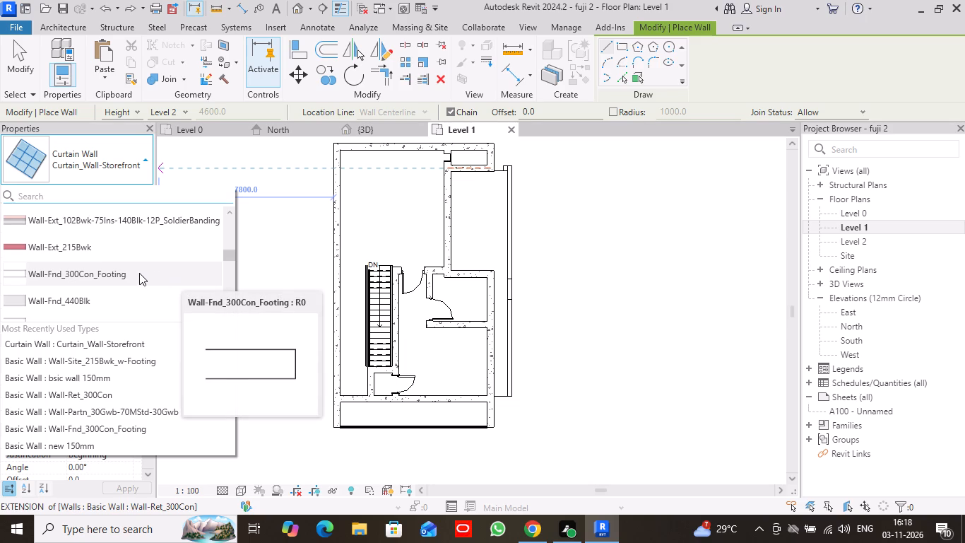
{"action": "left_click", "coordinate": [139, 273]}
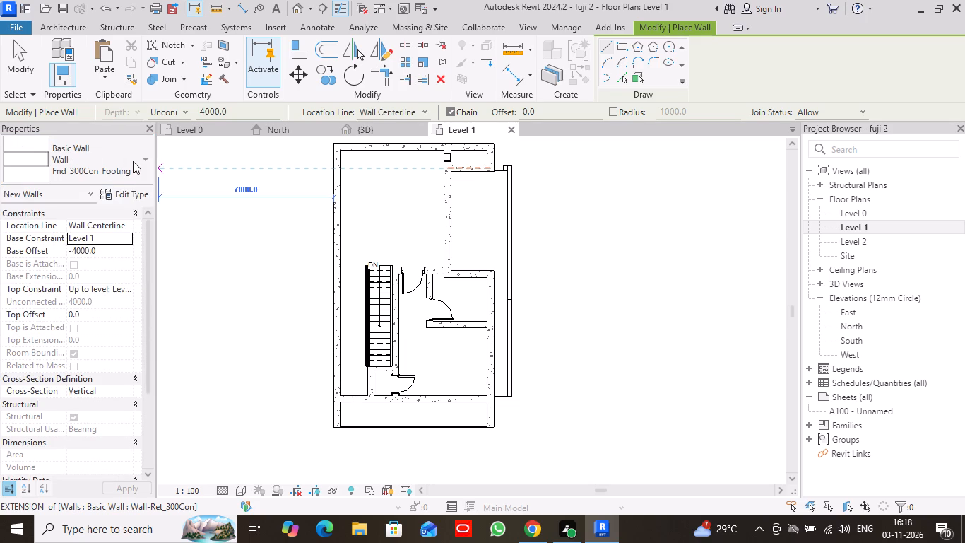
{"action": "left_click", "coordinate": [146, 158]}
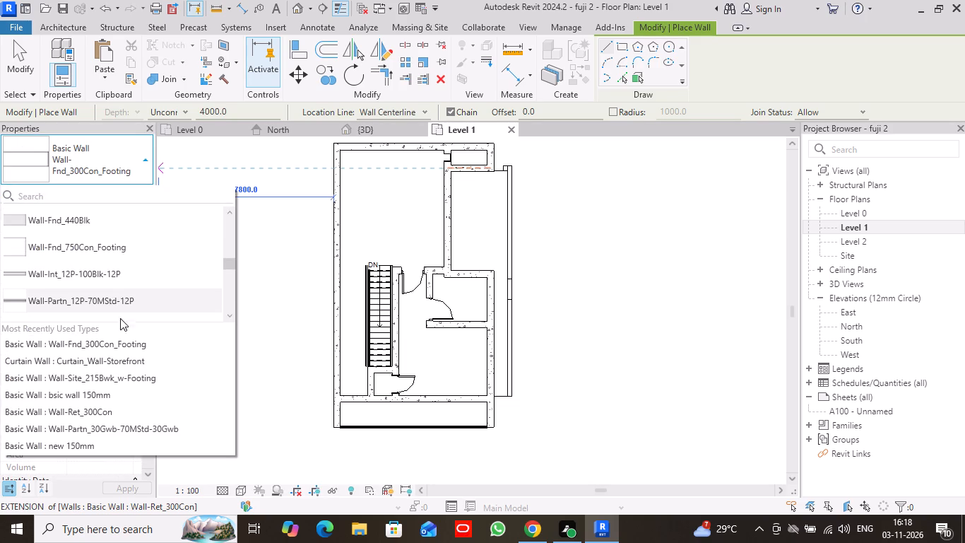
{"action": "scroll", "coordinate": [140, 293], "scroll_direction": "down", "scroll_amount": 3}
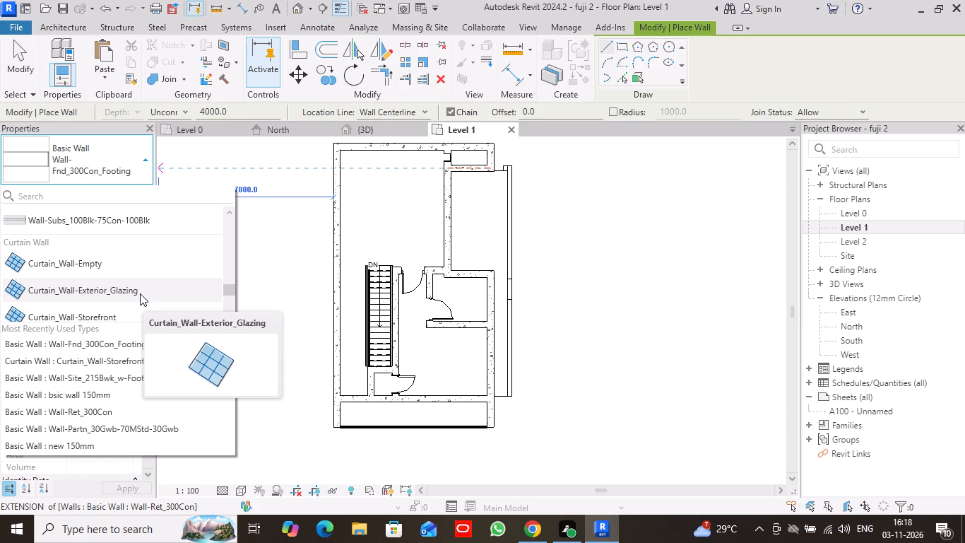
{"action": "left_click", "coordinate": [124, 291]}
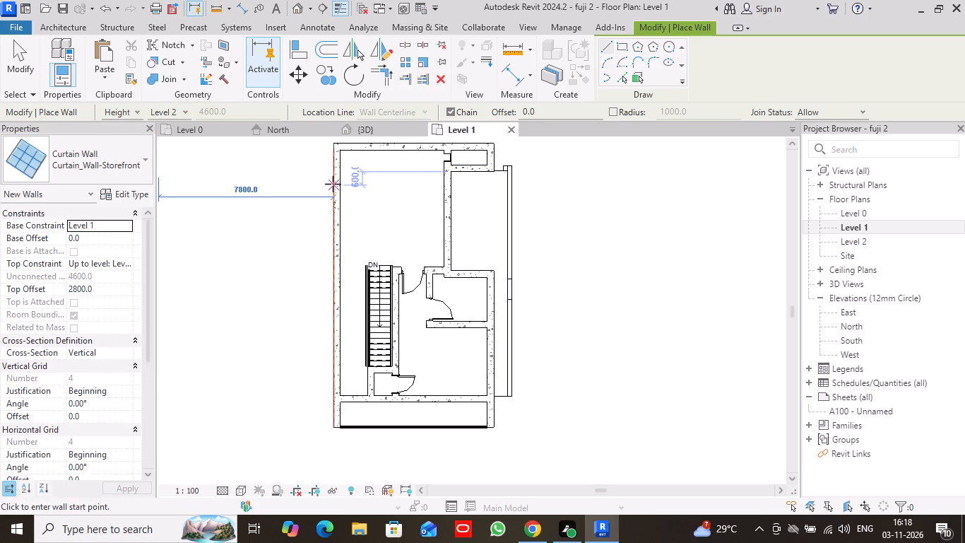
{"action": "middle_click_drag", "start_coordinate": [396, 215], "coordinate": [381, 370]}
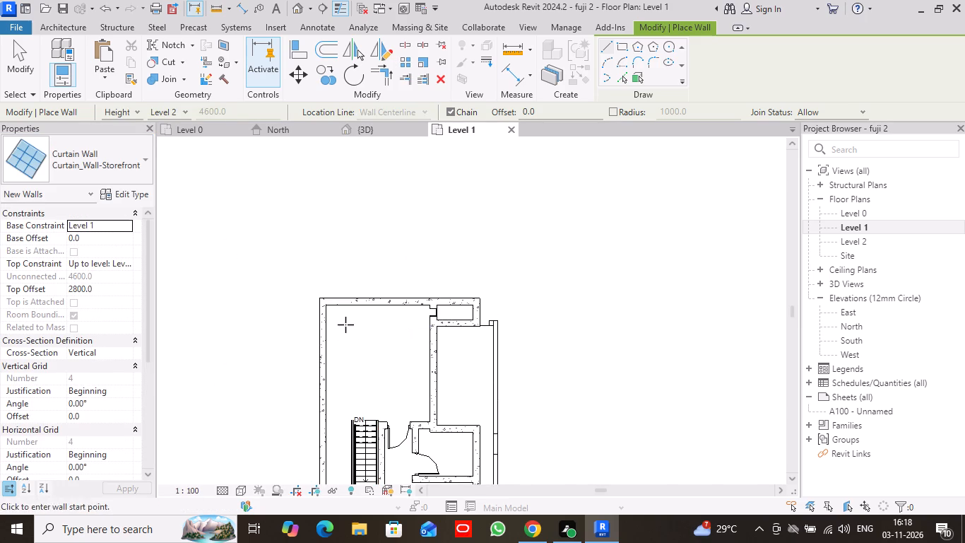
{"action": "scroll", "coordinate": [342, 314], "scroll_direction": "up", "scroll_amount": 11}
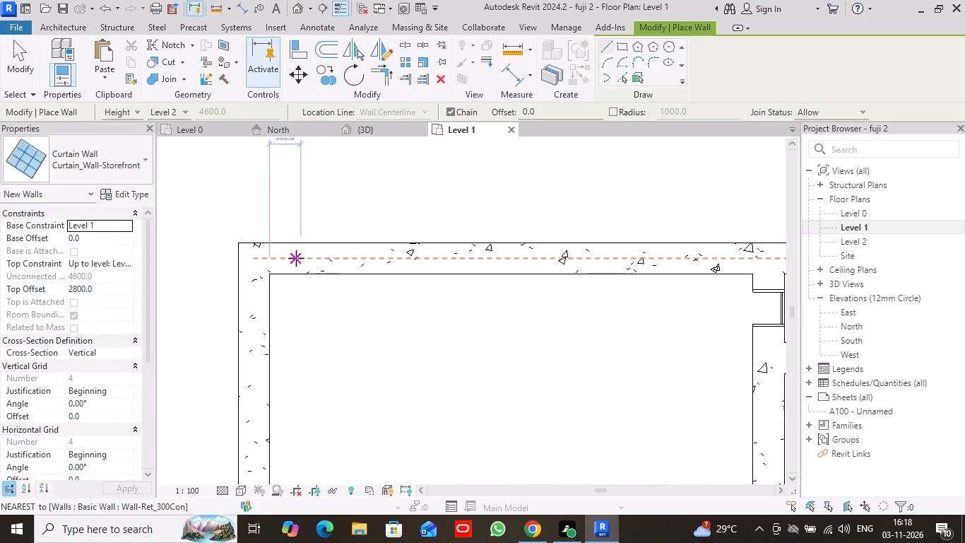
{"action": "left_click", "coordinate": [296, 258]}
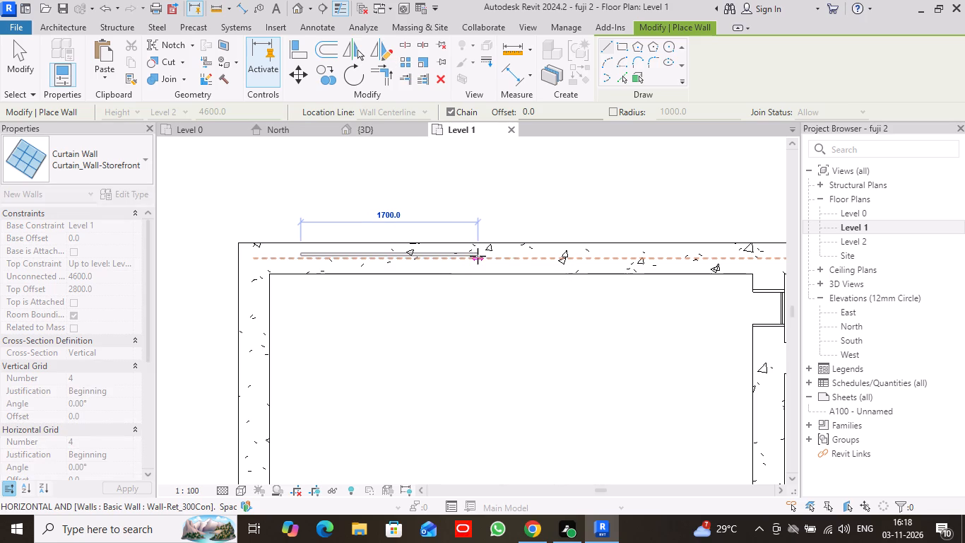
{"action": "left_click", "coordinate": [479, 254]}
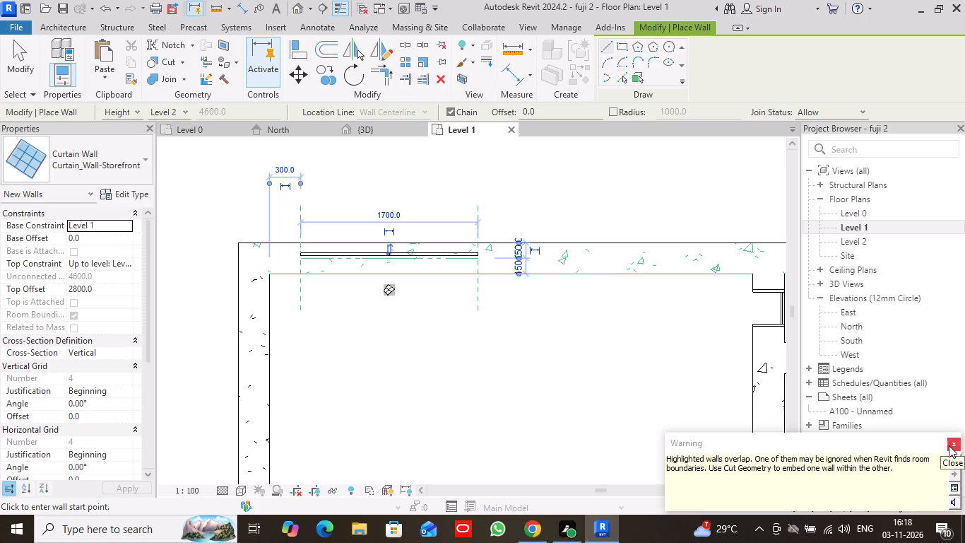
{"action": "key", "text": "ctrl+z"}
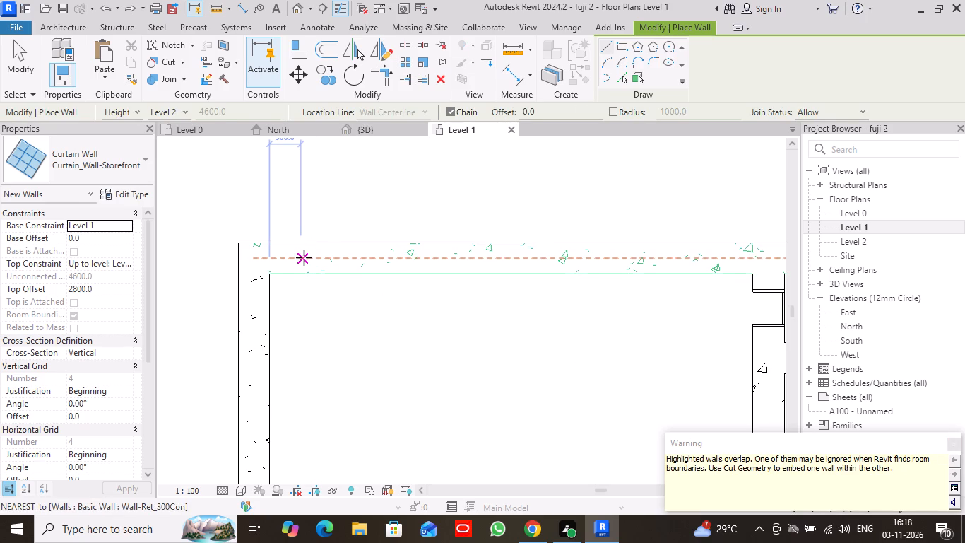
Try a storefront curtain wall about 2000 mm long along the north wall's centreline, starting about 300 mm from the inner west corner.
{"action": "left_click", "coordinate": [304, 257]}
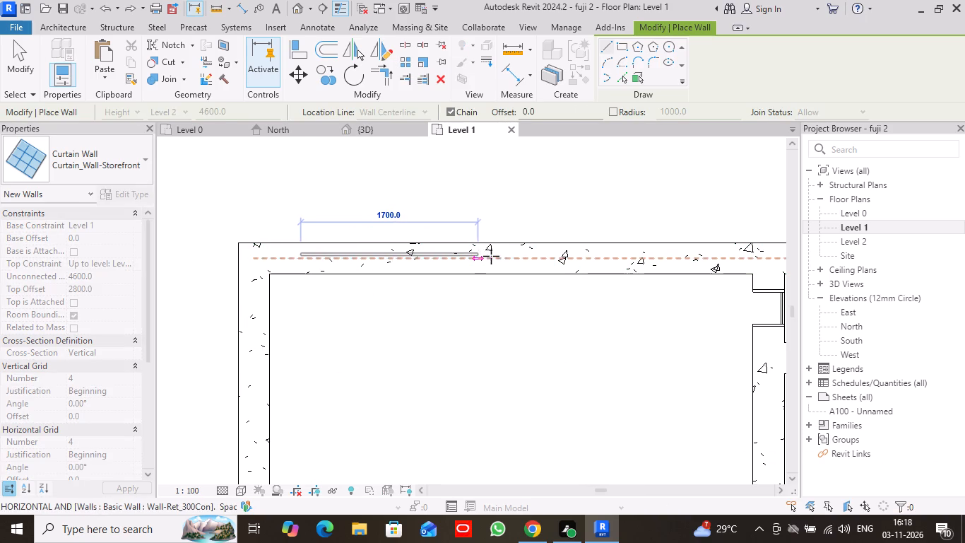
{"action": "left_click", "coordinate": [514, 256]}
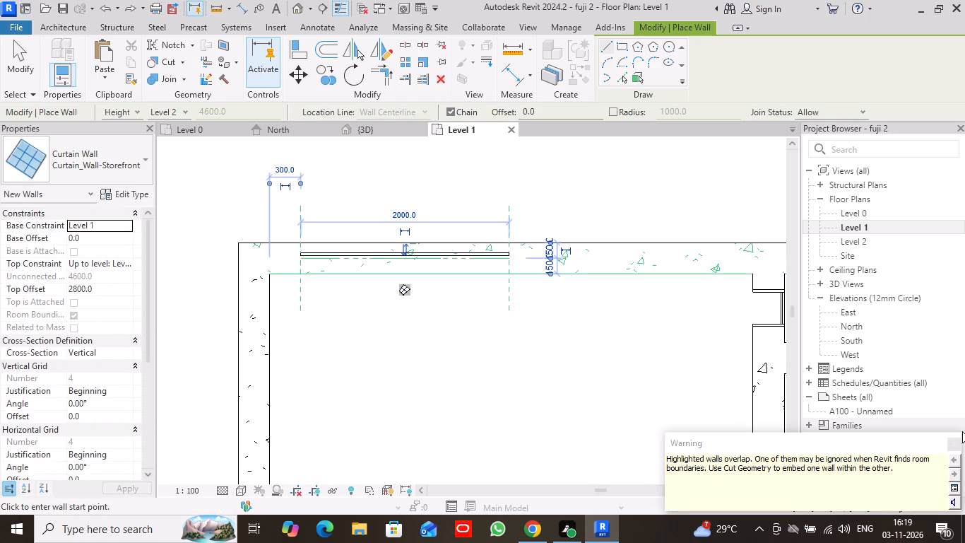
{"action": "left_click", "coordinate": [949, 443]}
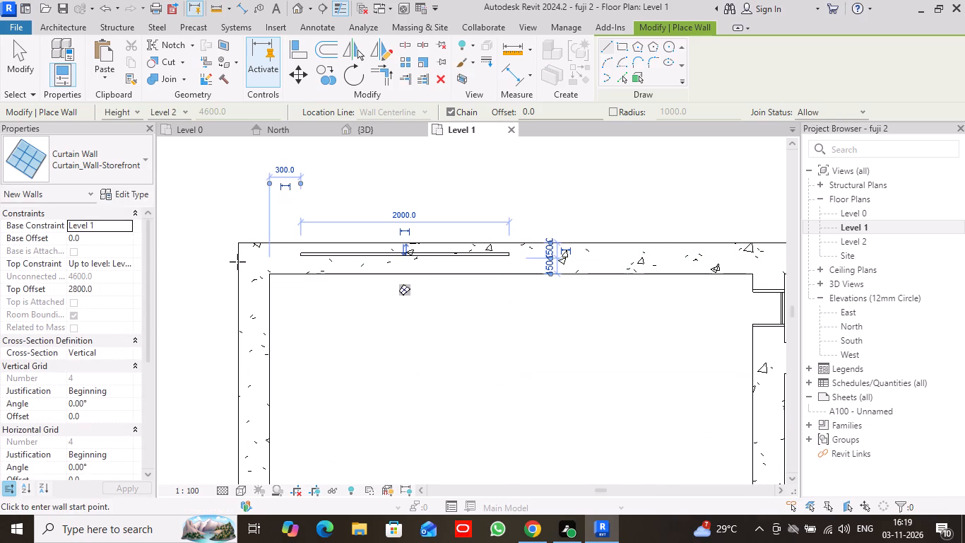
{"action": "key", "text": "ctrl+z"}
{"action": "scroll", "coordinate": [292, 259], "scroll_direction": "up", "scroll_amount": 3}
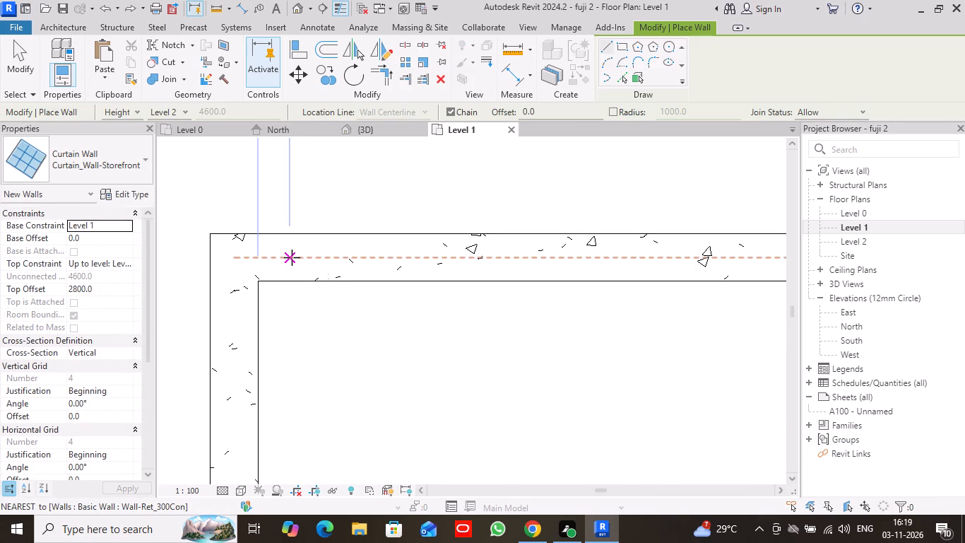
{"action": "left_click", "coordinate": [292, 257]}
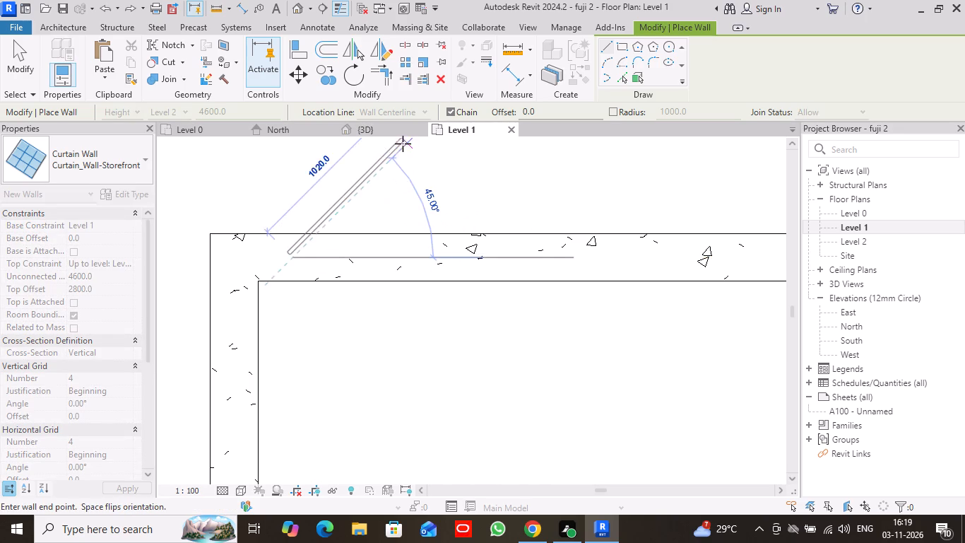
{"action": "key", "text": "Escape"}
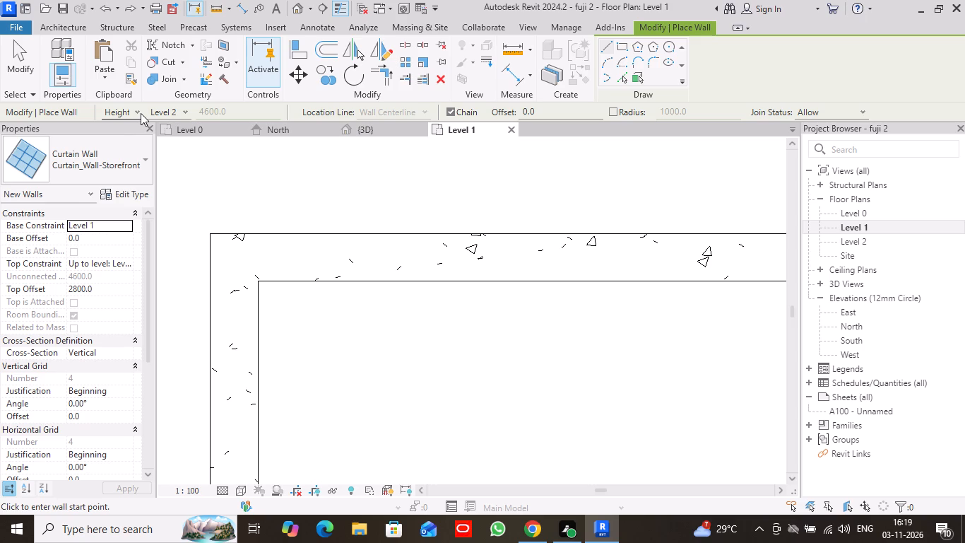
Examine the constraint, grid, structural and dimension properties for the new storefront curtain wall.
{"action": "left_click", "coordinate": [430, 108]}
{"action": "scroll", "coordinate": [104, 358], "scroll_direction": "down", "scroll_amount": 1}
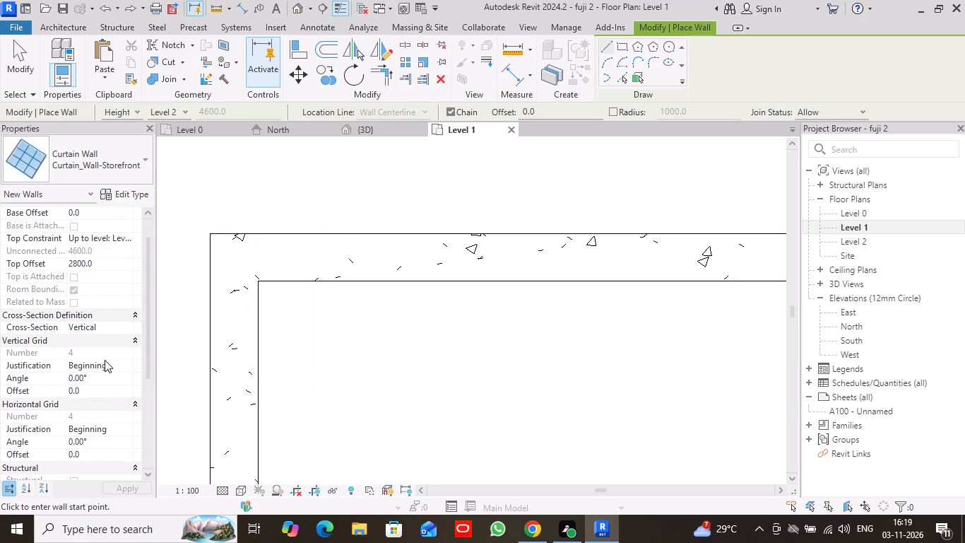
{"action": "scroll", "coordinate": [105, 360], "scroll_direction": "down", "scroll_amount": 2}
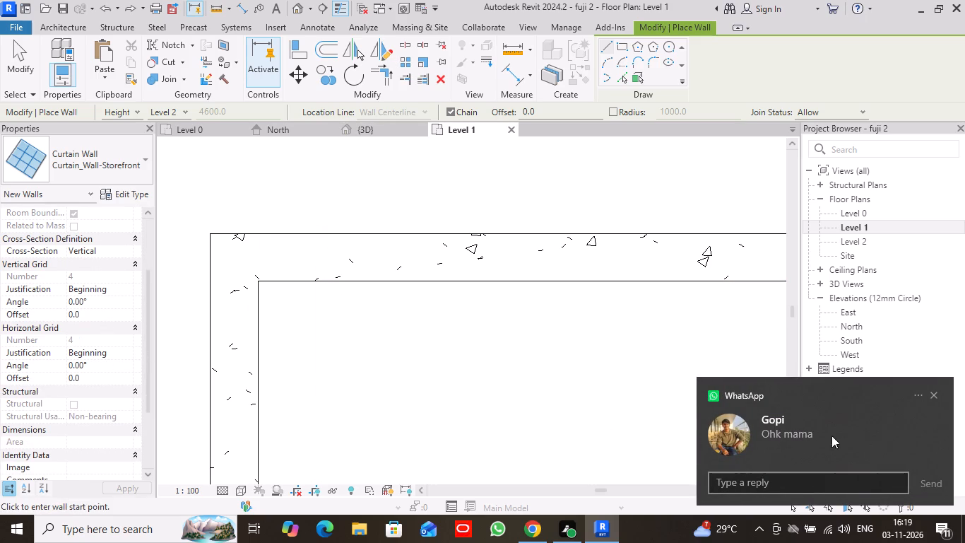
{"action": "left_click", "coordinate": [935, 394]}
{"action": "scroll", "coordinate": [102, 350], "scroll_direction": "down", "scroll_amount": 3}
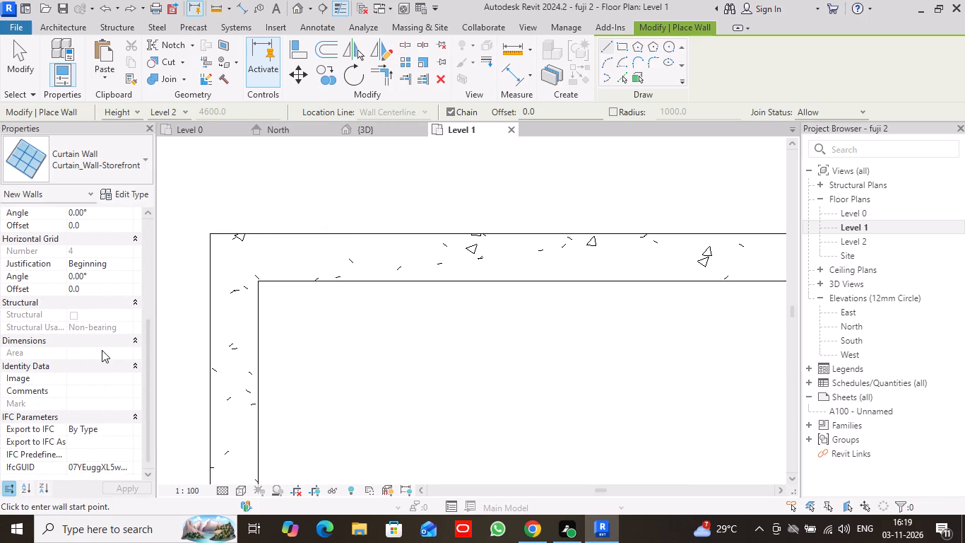
{"action": "scroll", "coordinate": [102, 350], "scroll_direction": "down", "scroll_amount": 3}
{"action": "scroll", "coordinate": [102, 350], "scroll_direction": "up", "scroll_amount": 7}
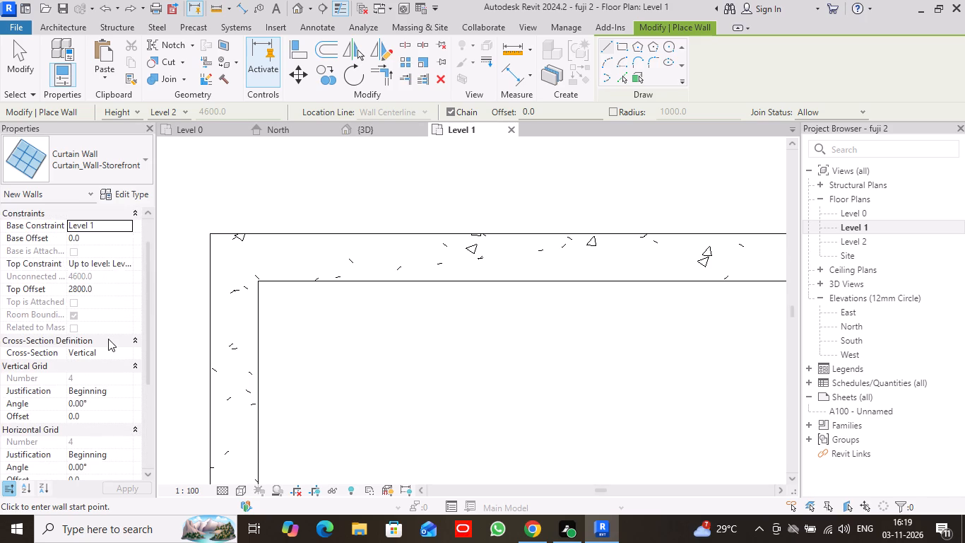
{"action": "scroll", "coordinate": [108, 339], "scroll_direction": "up", "scroll_amount": 6}
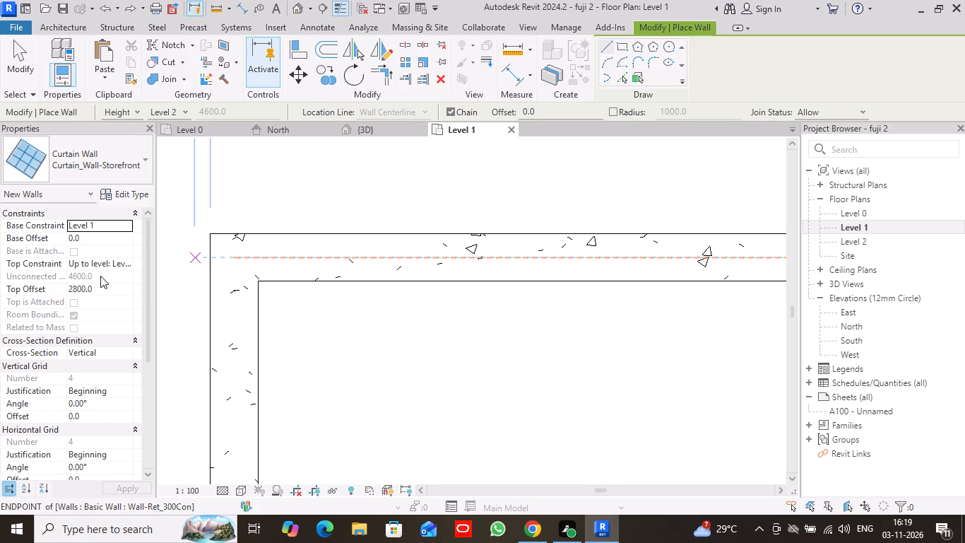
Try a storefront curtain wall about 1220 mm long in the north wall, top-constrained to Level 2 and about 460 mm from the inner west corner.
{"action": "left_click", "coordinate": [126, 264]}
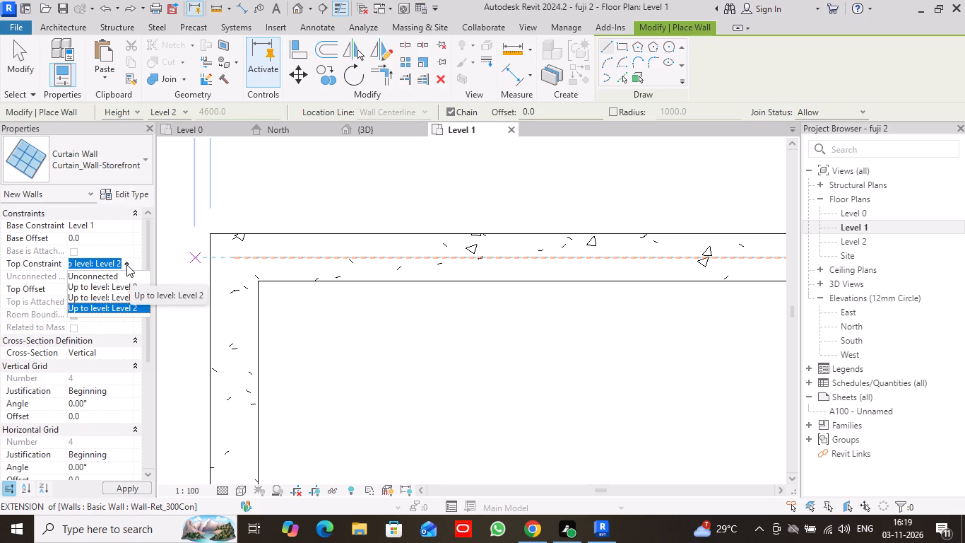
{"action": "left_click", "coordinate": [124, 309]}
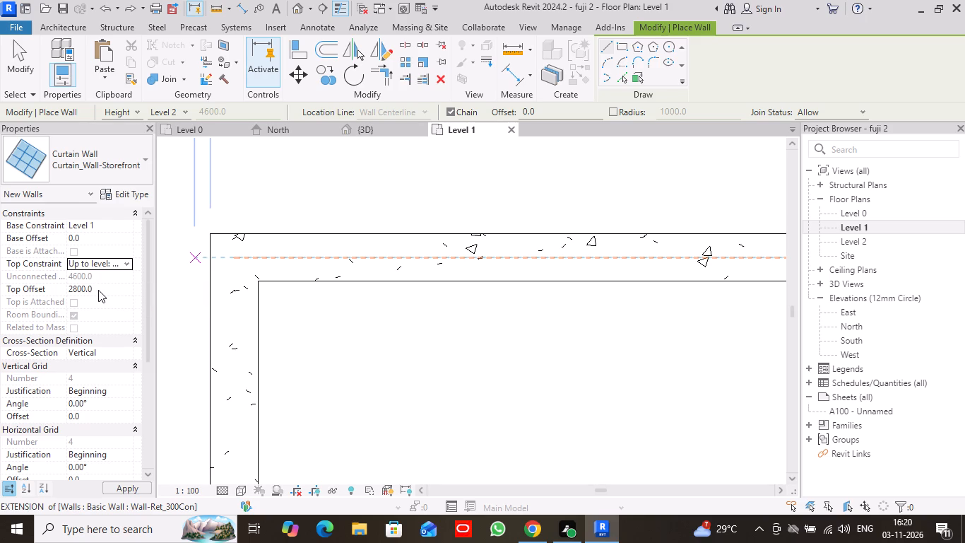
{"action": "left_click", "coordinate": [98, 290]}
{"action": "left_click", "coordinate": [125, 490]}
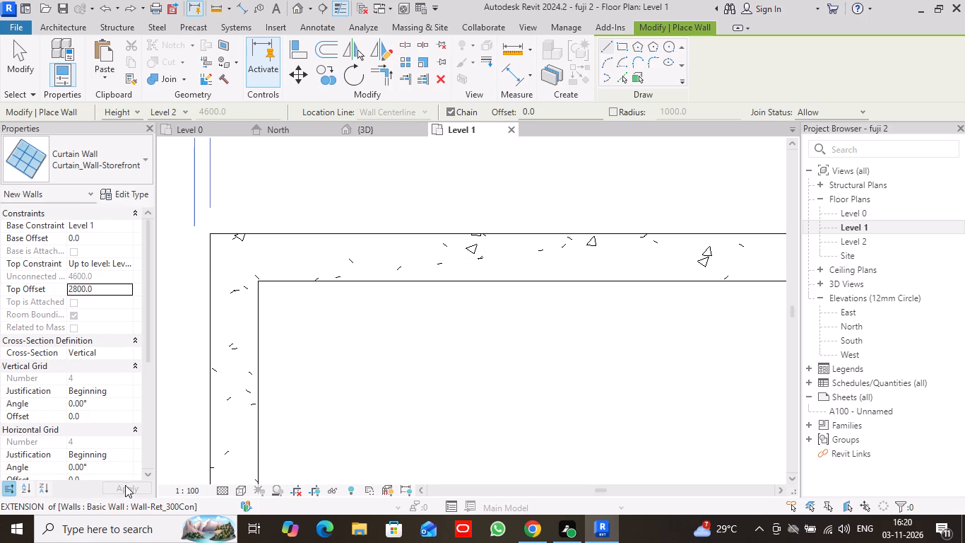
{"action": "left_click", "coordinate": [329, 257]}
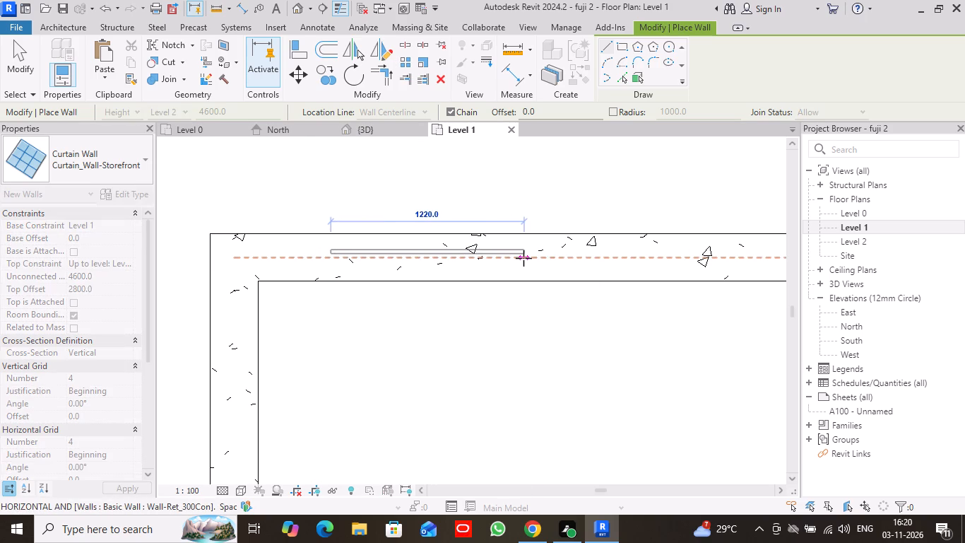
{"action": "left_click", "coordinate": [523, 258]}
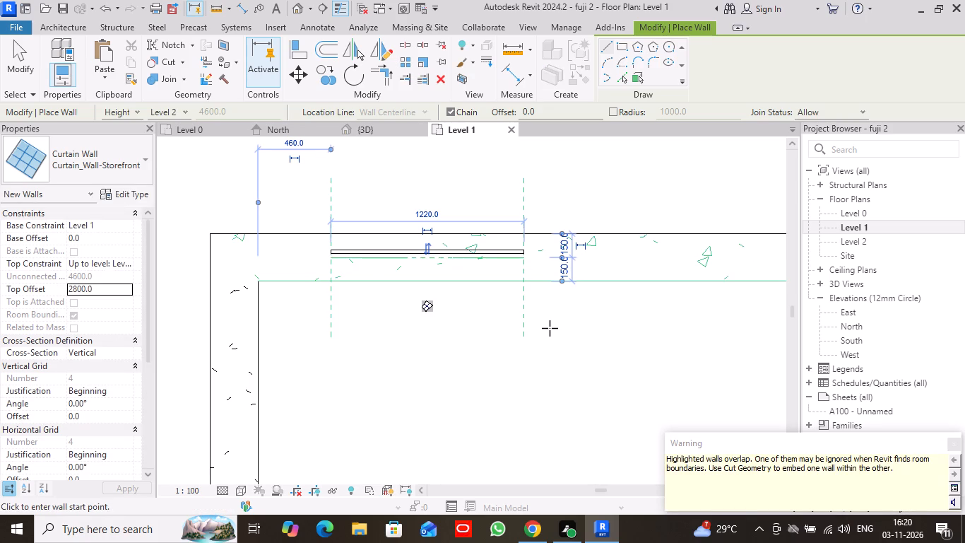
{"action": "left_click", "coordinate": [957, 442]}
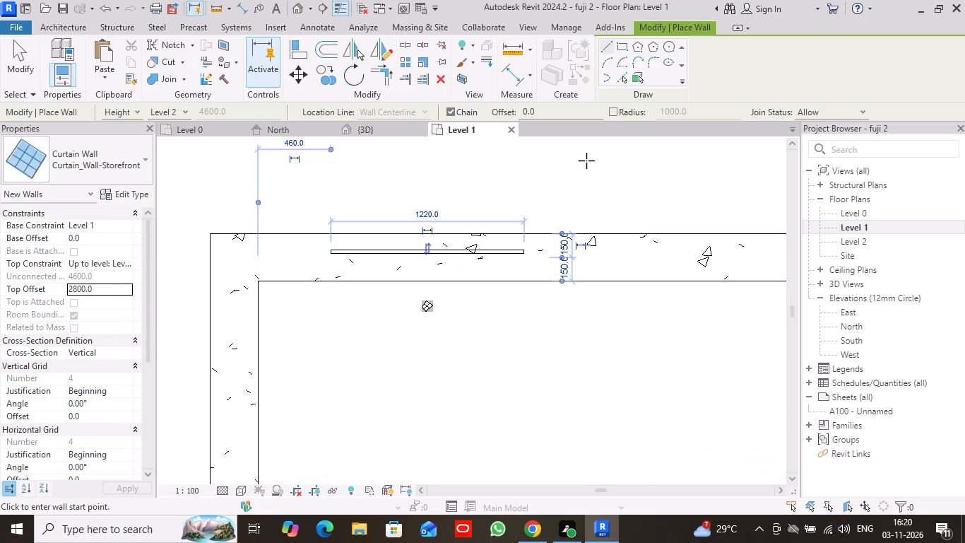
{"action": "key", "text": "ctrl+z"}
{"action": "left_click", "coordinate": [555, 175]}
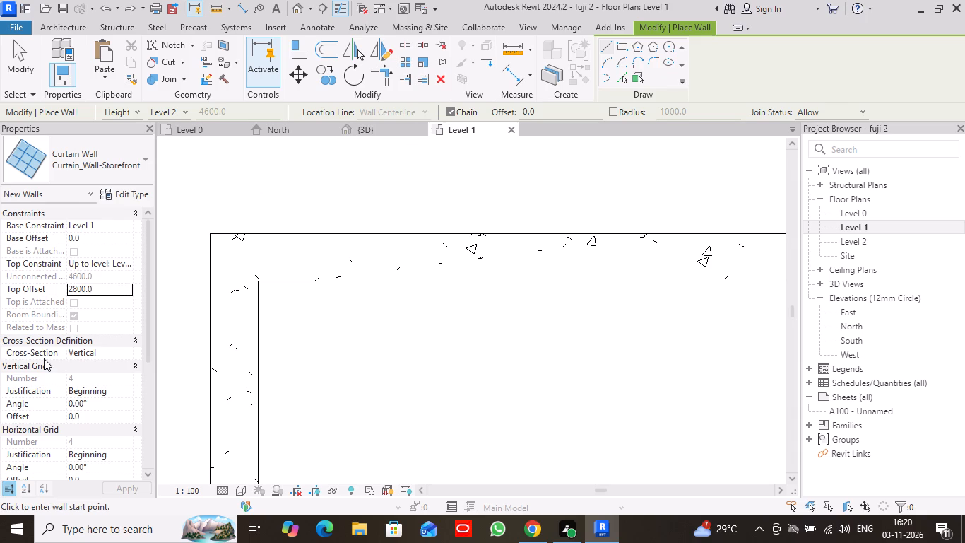
Review the remaining grid, structural and identity properties for the new storefront curtain wall.
{"action": "scroll", "coordinate": [44, 358], "scroll_direction": "down", "scroll_amount": 8}
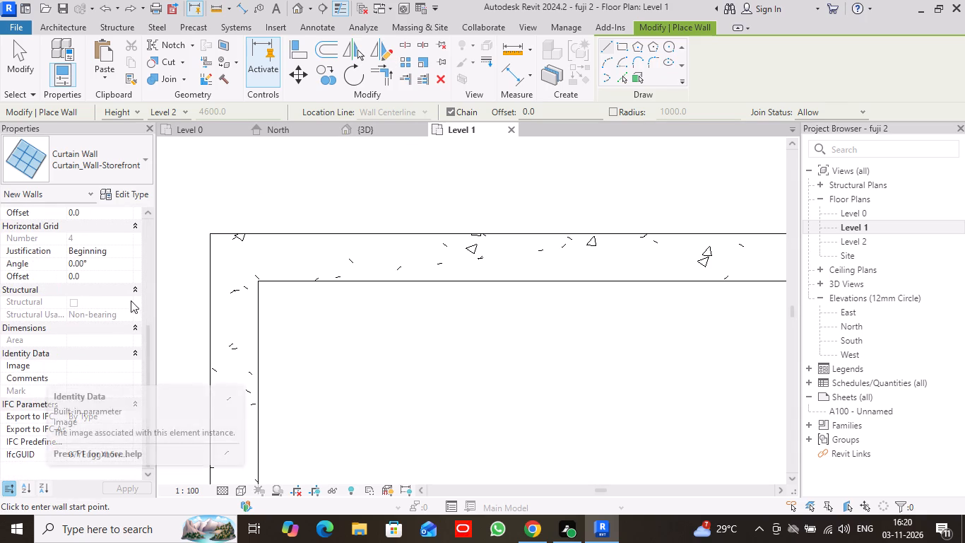
{"action": "left_click", "coordinate": [16, 62]}
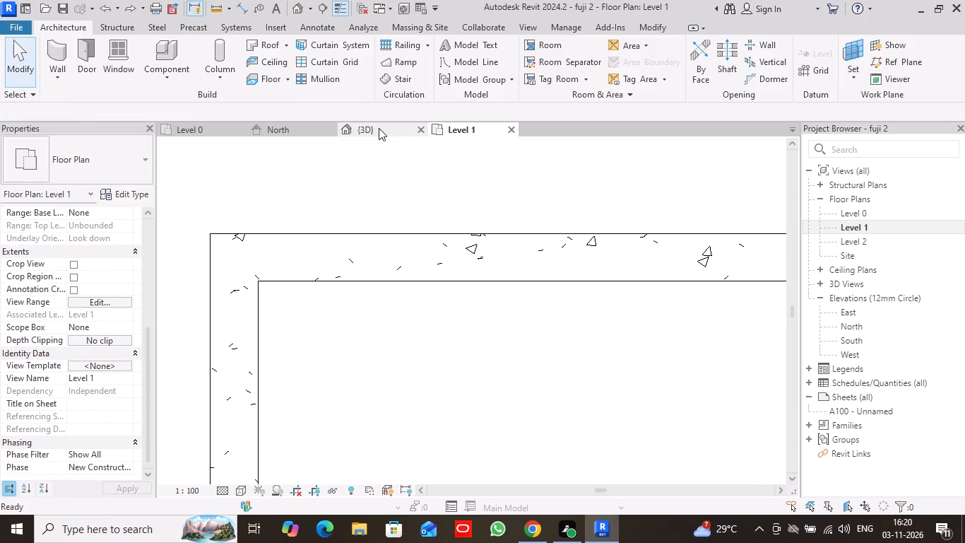
Set the visual style of the 3D view to Shaded.
{"action": "left_click", "coordinate": [379, 128]}
{"action": "scroll", "coordinate": [455, 298], "scroll_direction": "down", "scroll_amount": 2}
{"action": "scroll", "coordinate": [591, 291], "scroll_direction": "down", "scroll_amount": 2}
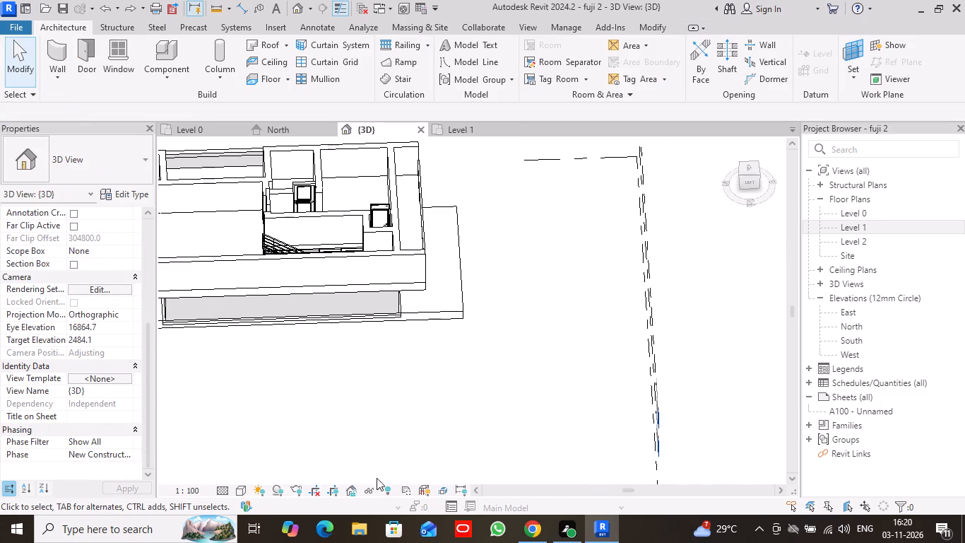
{"action": "left_click", "coordinate": [239, 488]}
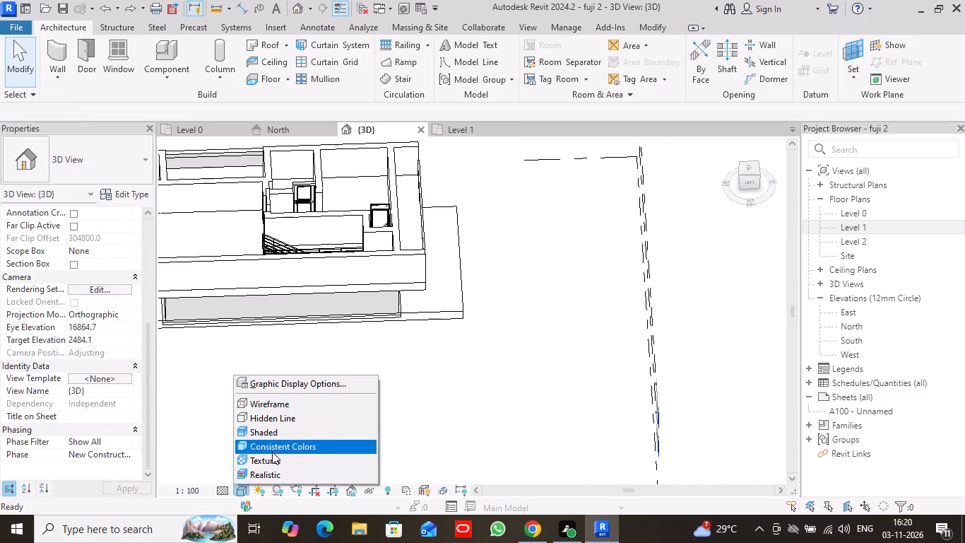
{"action": "left_click", "coordinate": [283, 433]}
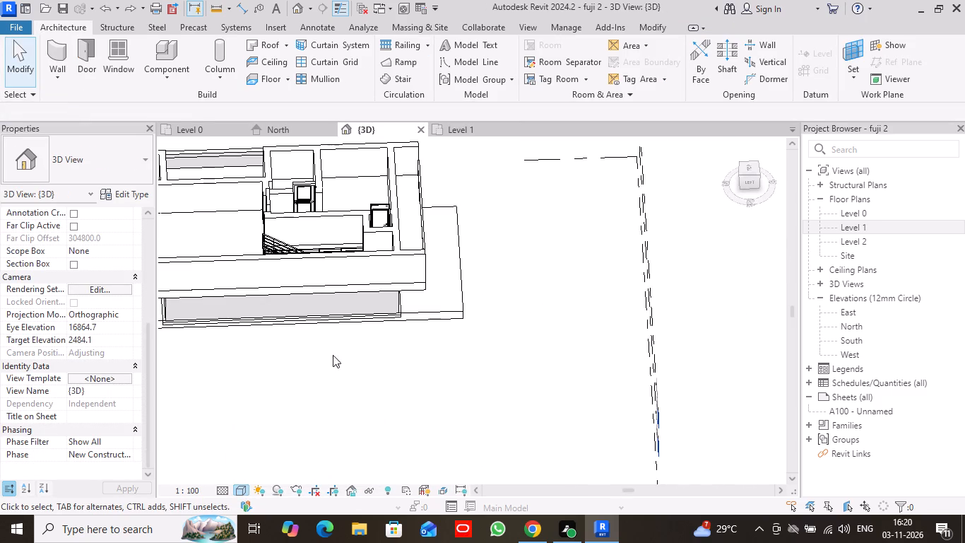
Examine the whole house model in 3D from the side, front, top and corner angles.
{"action": "scroll", "coordinate": [321, 344], "scroll_direction": "down", "scroll_amount": 3}
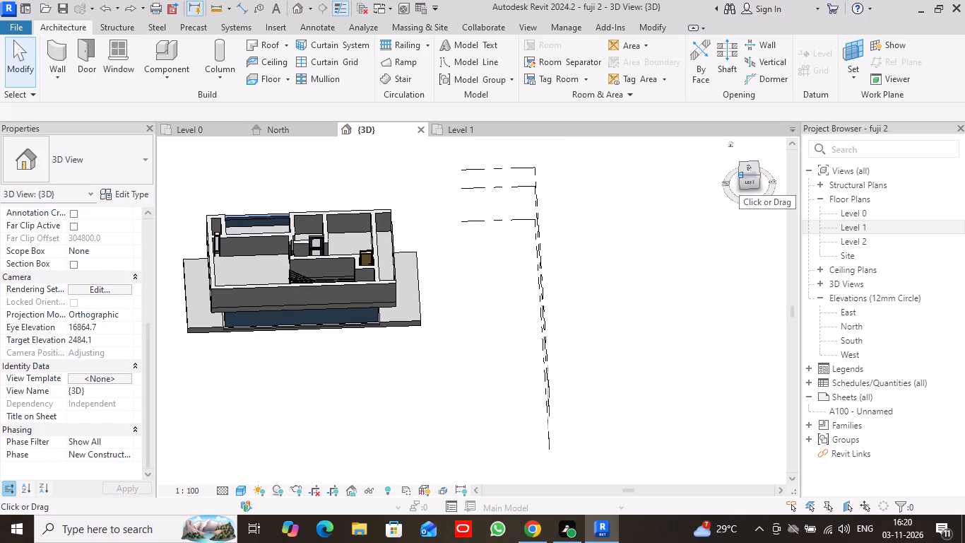
{"action": "left_click_drag", "start_coordinate": [745, 175], "coordinate": [586, 166]}
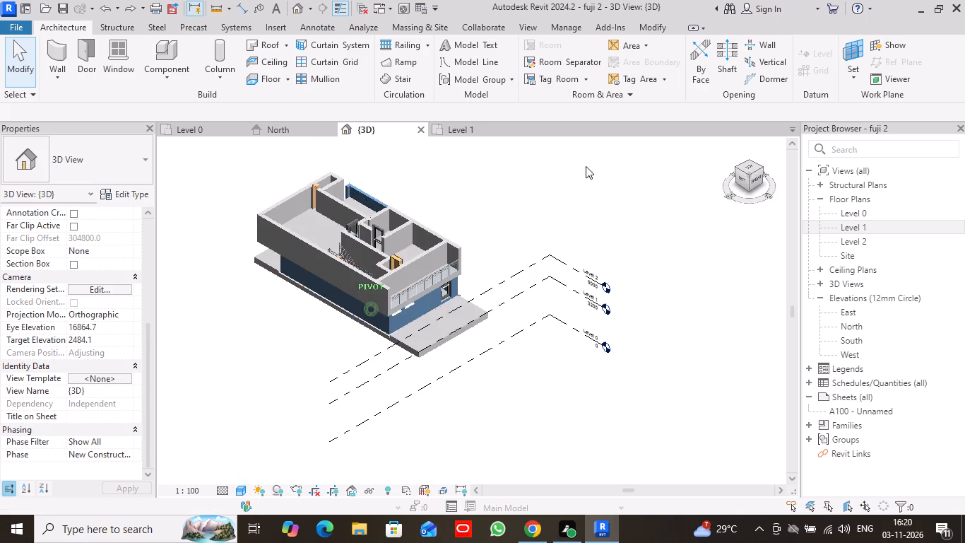
{"action": "left_click_drag", "start_coordinate": [586, 166], "coordinate": [490, 164]}
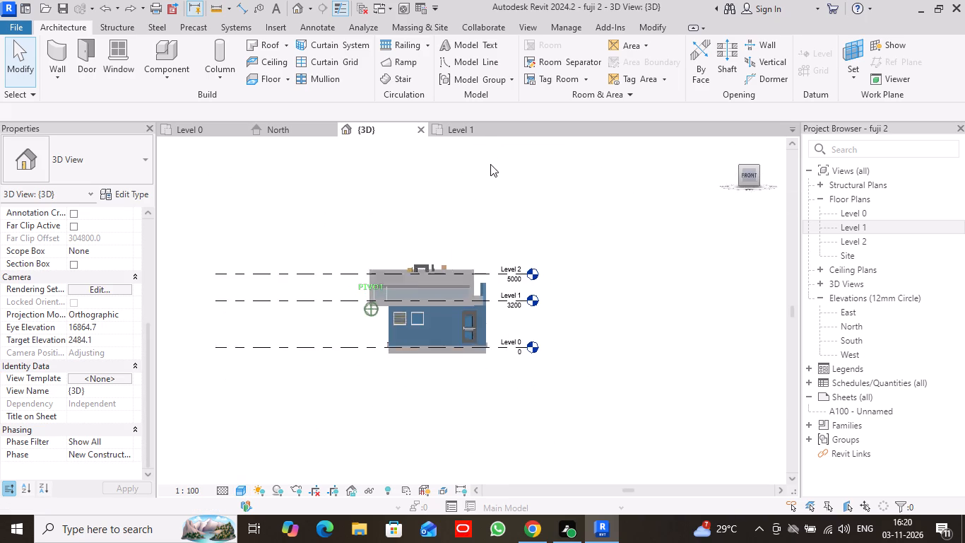
{"action": "left_click_drag", "start_coordinate": [490, 164], "coordinate": [489, 191]}
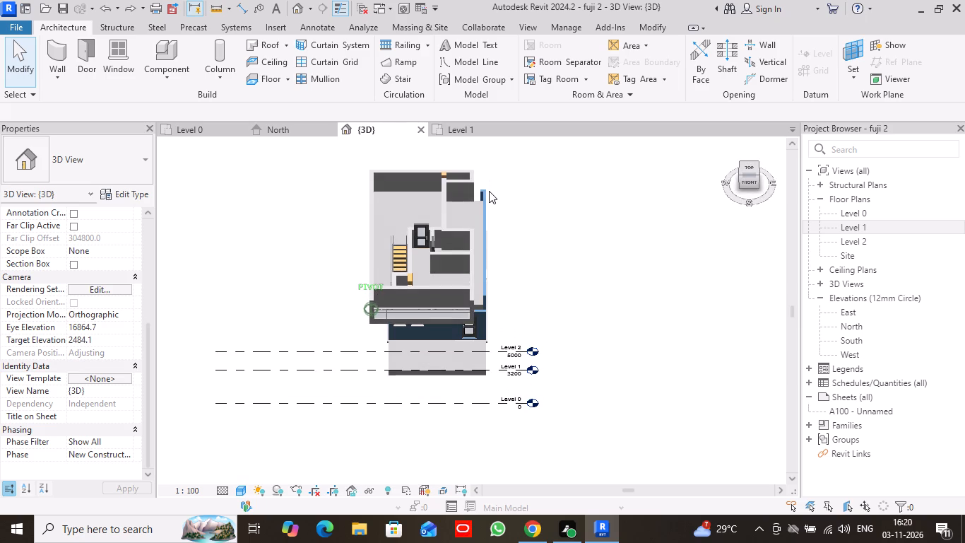
{"action": "left_click_drag", "start_coordinate": [489, 191], "coordinate": [382, 152]}
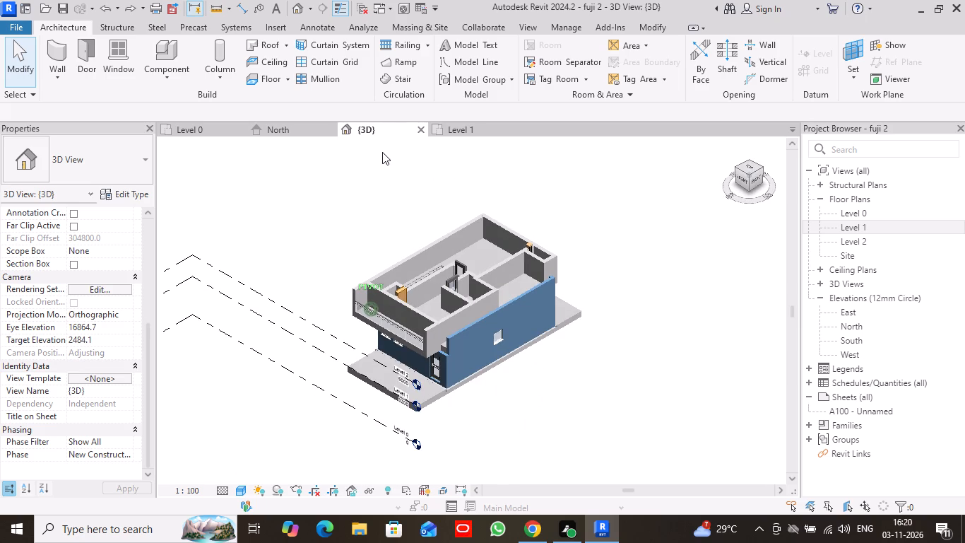
{"action": "left_click_drag", "start_coordinate": [382, 152], "coordinate": [403, 203]}
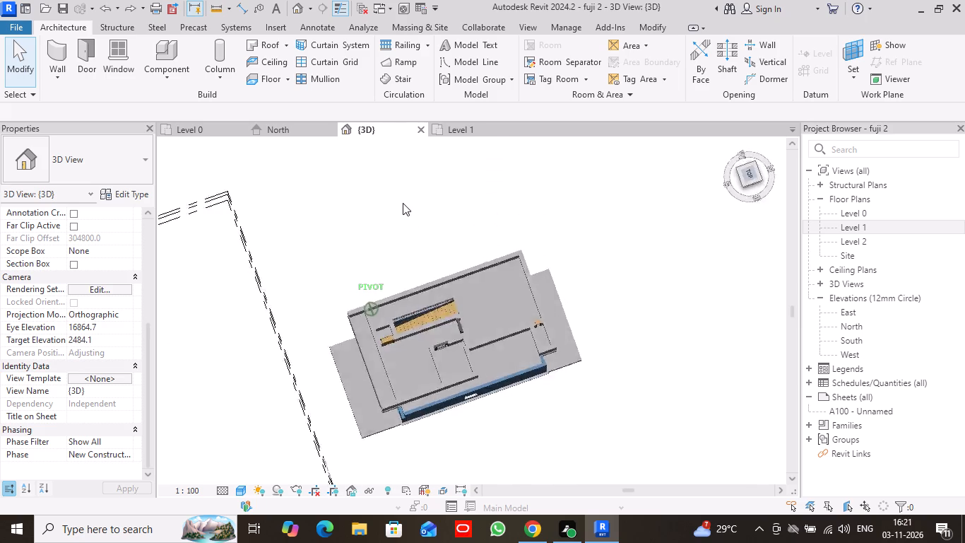
{"action": "left_click_drag", "start_coordinate": [403, 203], "coordinate": [516, 182]}
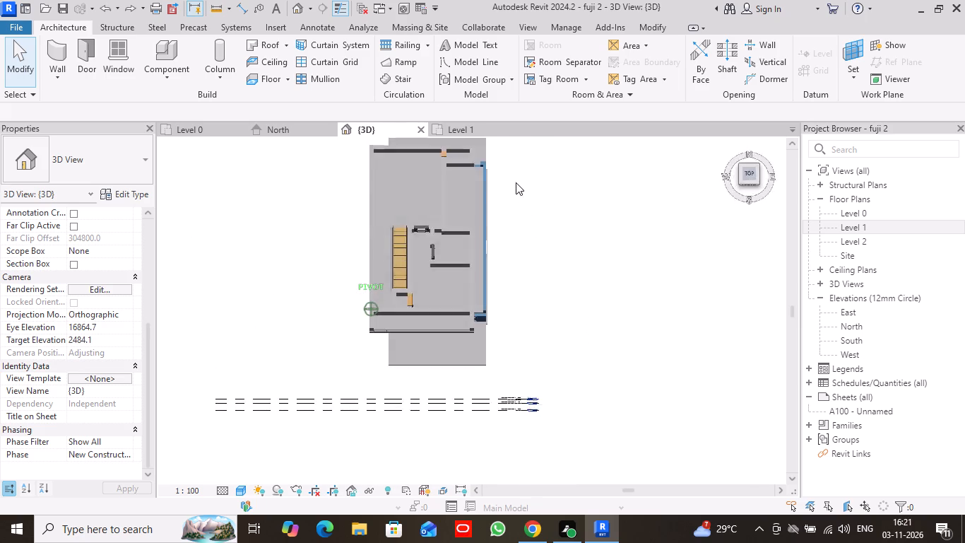
{"action": "left_click_drag", "start_coordinate": [516, 182], "coordinate": [438, 165]}
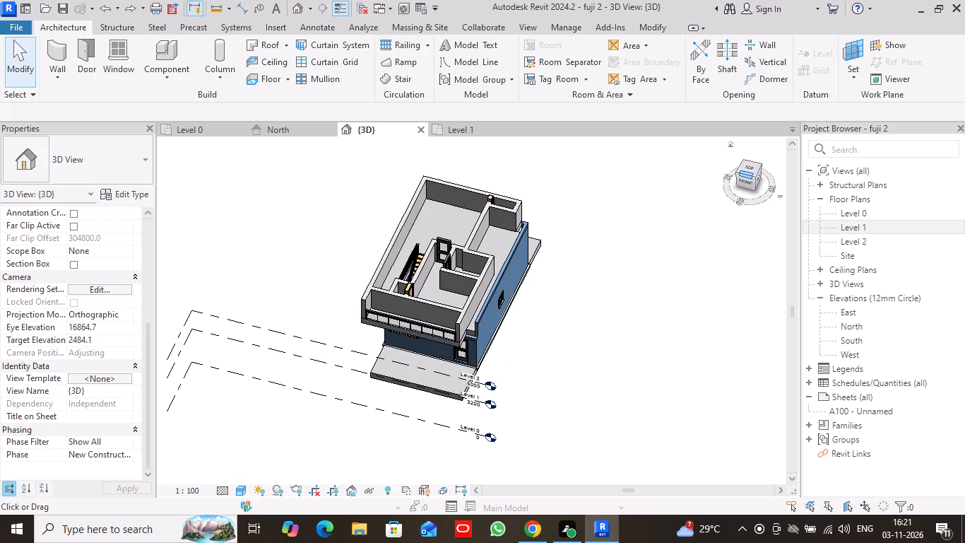
For a new door on the Level 1 floor plan, browse the loadable Residential door families.
{"action": "left_click", "coordinate": [468, 130]}
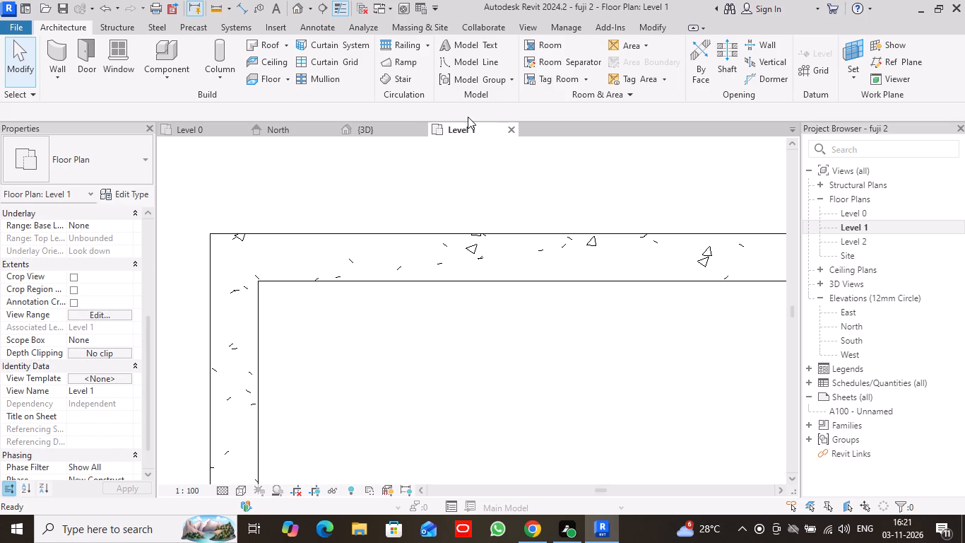
{"action": "scroll", "coordinate": [487, 247], "scroll_direction": "down", "scroll_amount": 8}
{"action": "scroll", "coordinate": [598, 338], "scroll_direction": "down", "scroll_amount": 5}
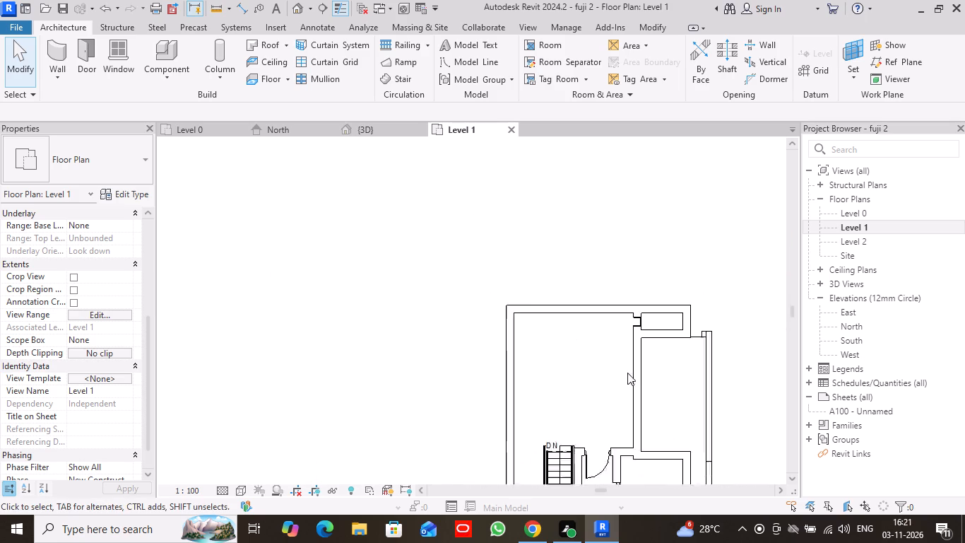
{"action": "scroll", "coordinate": [627, 373], "scroll_direction": "down", "scroll_amount": 1}
{"action": "middle_click_drag", "start_coordinate": [668, 388], "coordinate": [582, 340]}
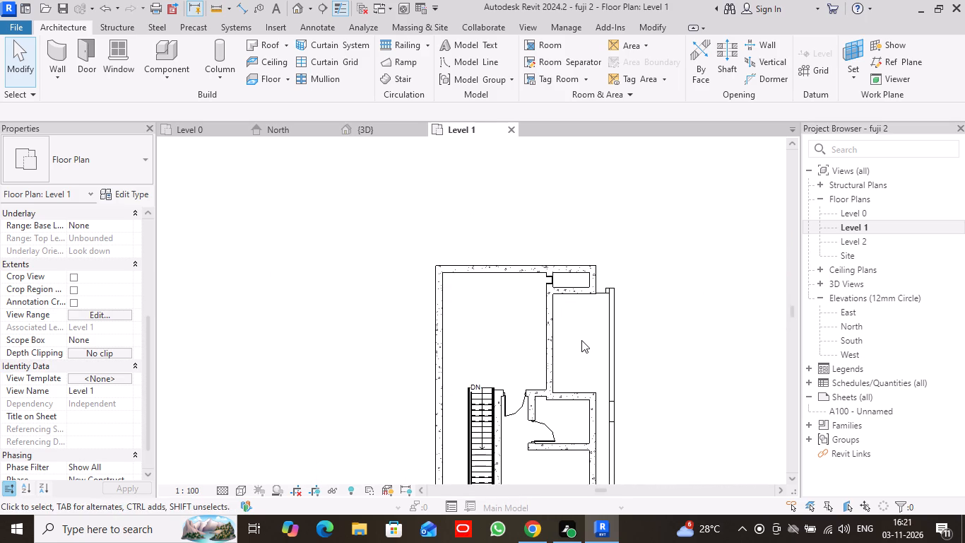
{"action": "scroll", "coordinate": [583, 327], "scroll_direction": "up", "scroll_amount": 2}
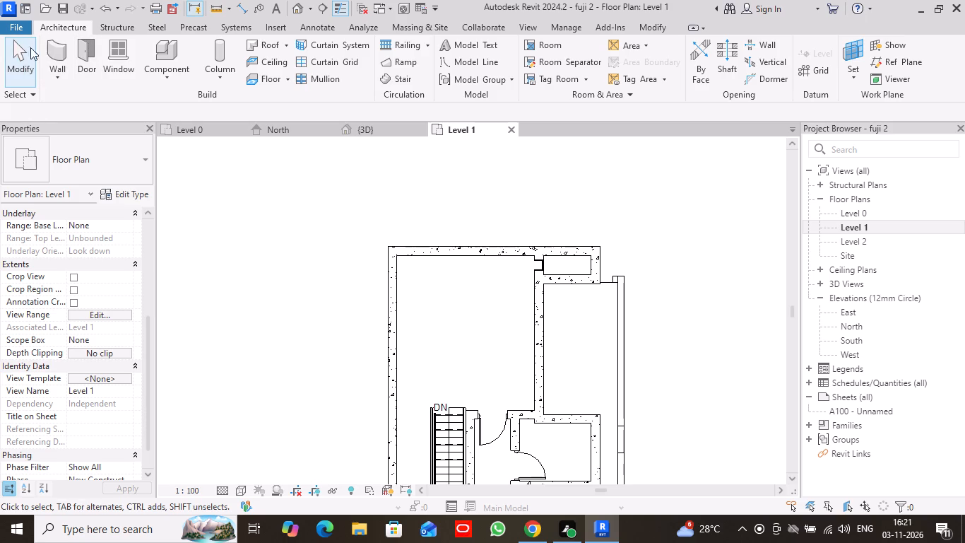
{"action": "scroll", "coordinate": [577, 361], "scroll_direction": "down", "scroll_amount": 2}
{"action": "middle_click_drag", "start_coordinate": [578, 363], "coordinate": [578, 363]}
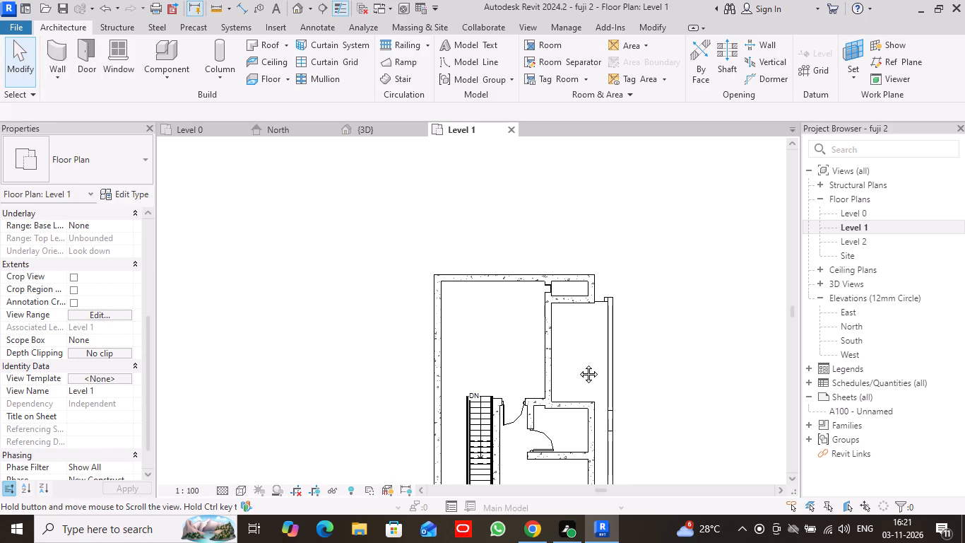
{"action": "middle_click_drag", "start_coordinate": [578, 363], "coordinate": [491, 328]}
{"action": "scroll", "coordinate": [493, 329], "scroll_direction": "up", "scroll_amount": 3}
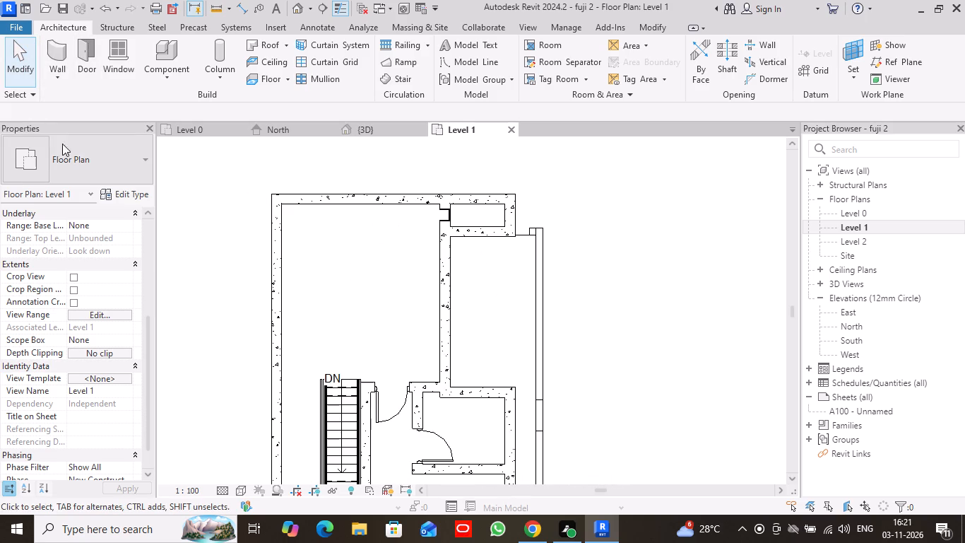
{"action": "left_click", "coordinate": [88, 69]}
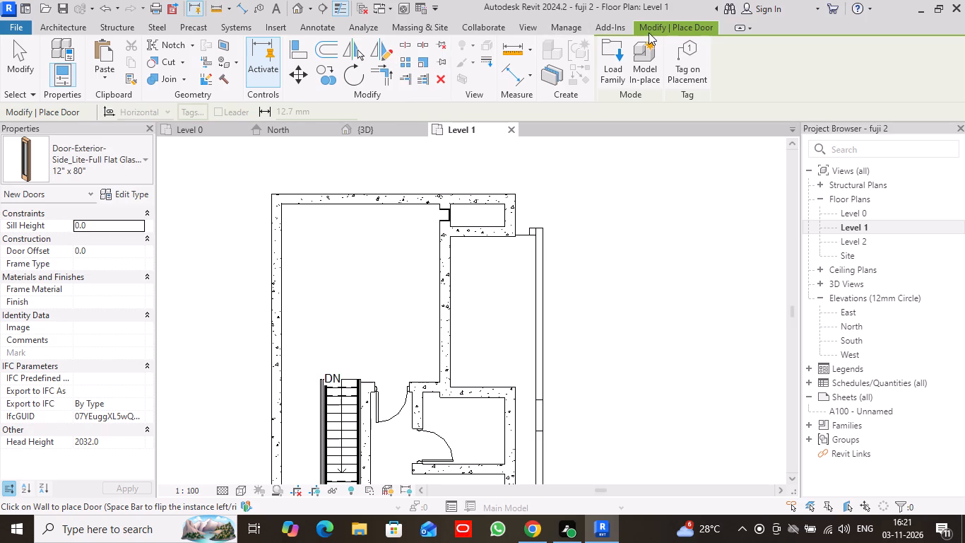
{"action": "left_click", "coordinate": [603, 68]}
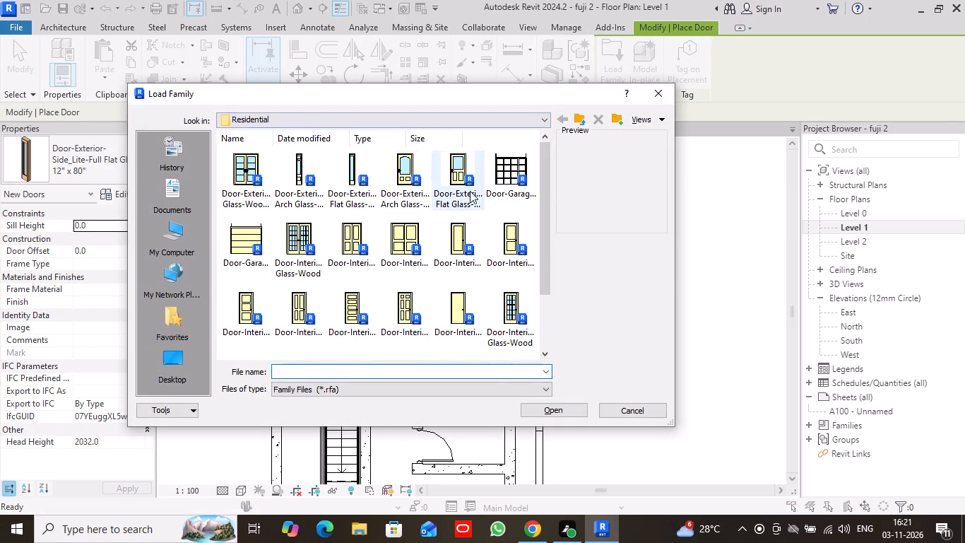
{"action": "left_click", "coordinate": [579, 117]}
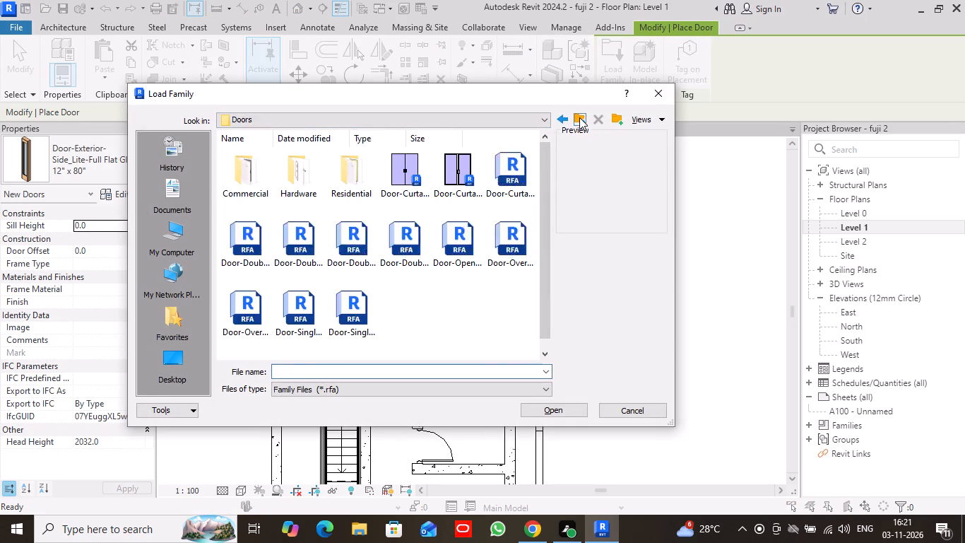
{"action": "left_click", "coordinate": [349, 182]}
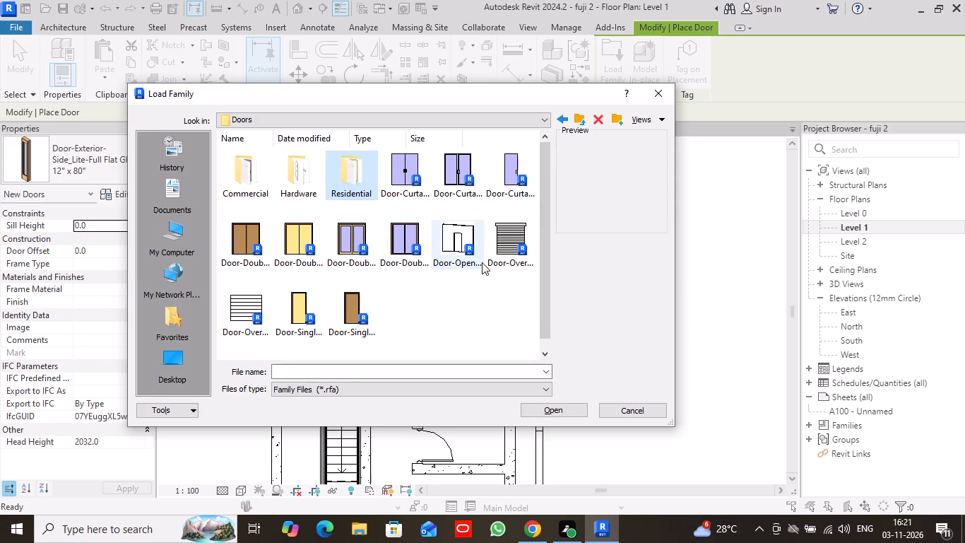
{"action": "double_click", "coordinate": [362, 182]}
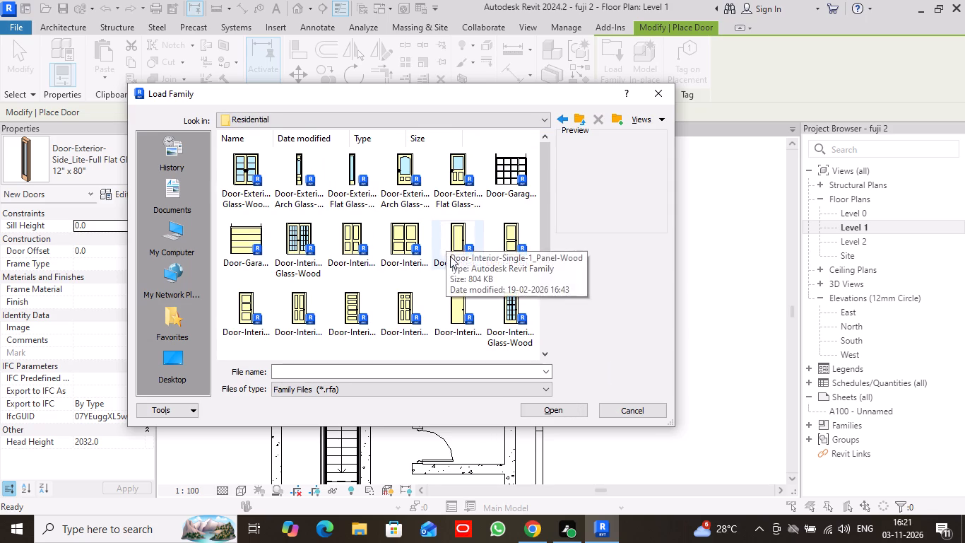
{"action": "scroll", "coordinate": [454, 257], "scroll_direction": "down", "scroll_amount": 2}
{"action": "scroll", "coordinate": [456, 257], "scroll_direction": "up", "scroll_amount": 3}
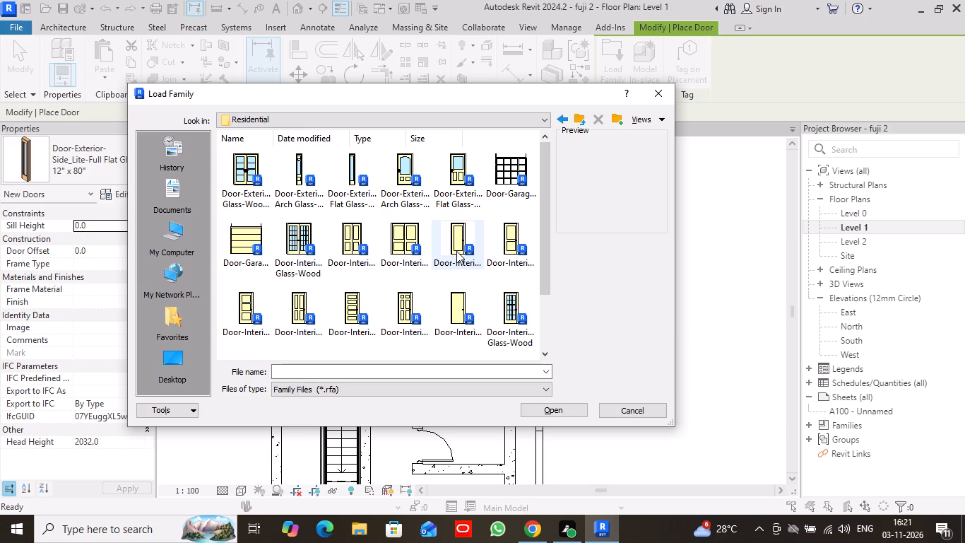
Load the Door-Exterior-Double-Two_Lite family from the Commercial doors folder.
{"action": "left_click", "coordinate": [577, 117]}
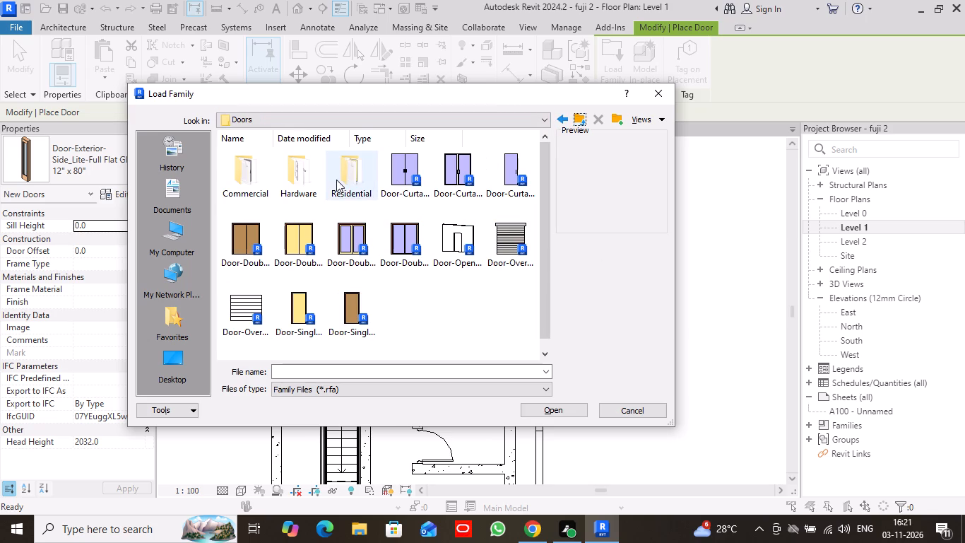
{"action": "left_click", "coordinate": [264, 171]}
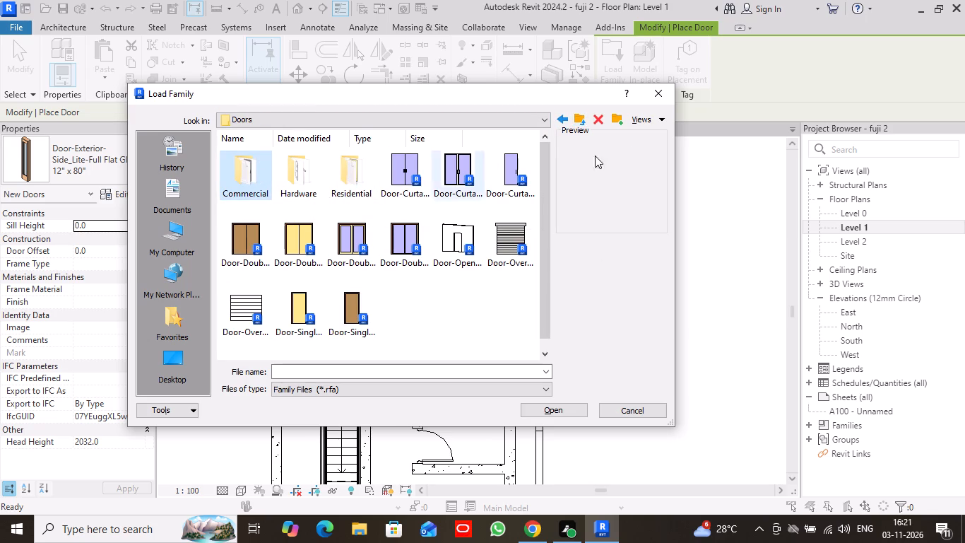
{"action": "left_click", "coordinate": [547, 403]}
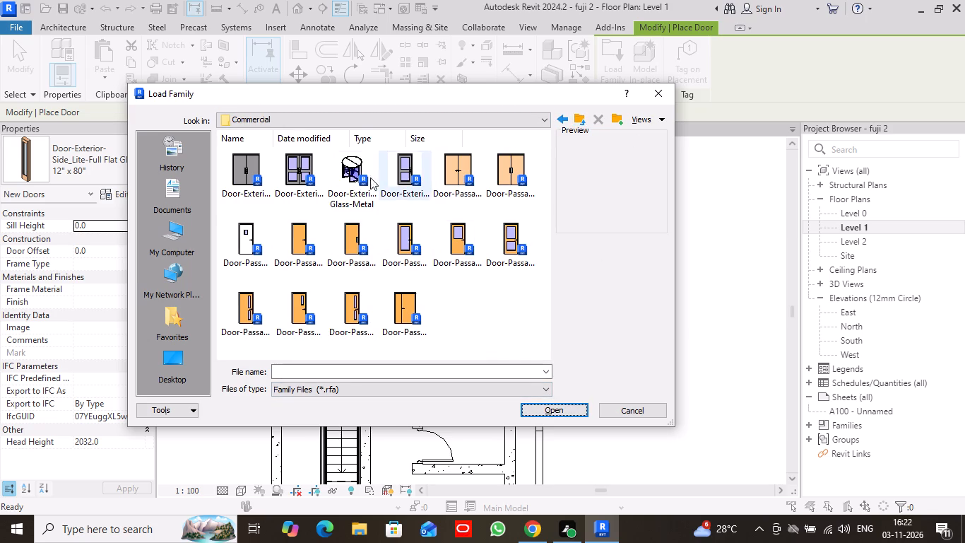
{"action": "left_click", "coordinate": [296, 169]}
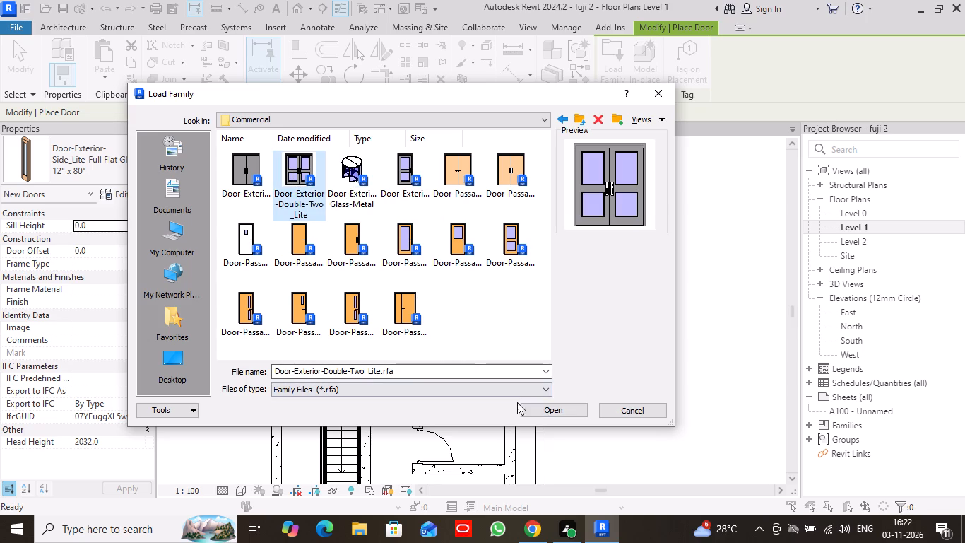
{"action": "left_click", "coordinate": [557, 411]}
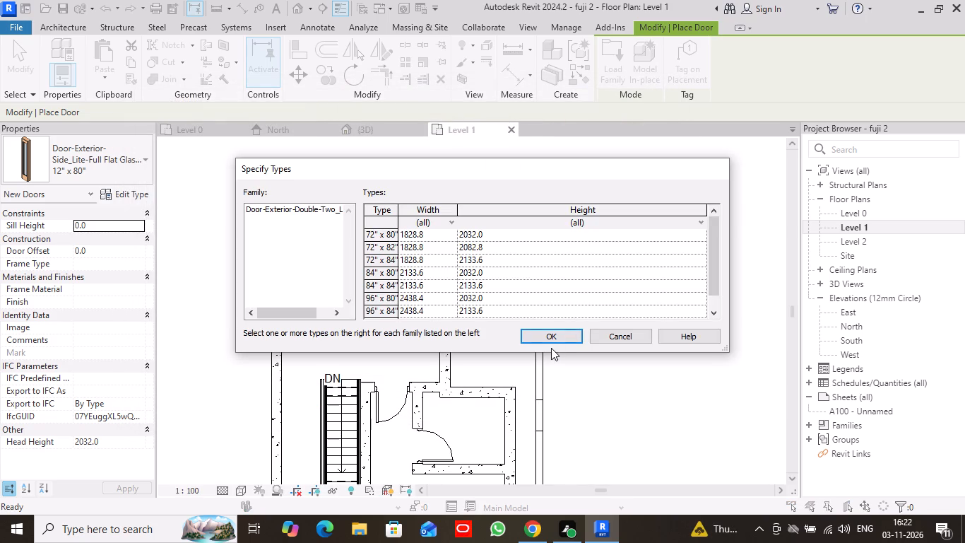
{"action": "left_click", "coordinate": [554, 335]}
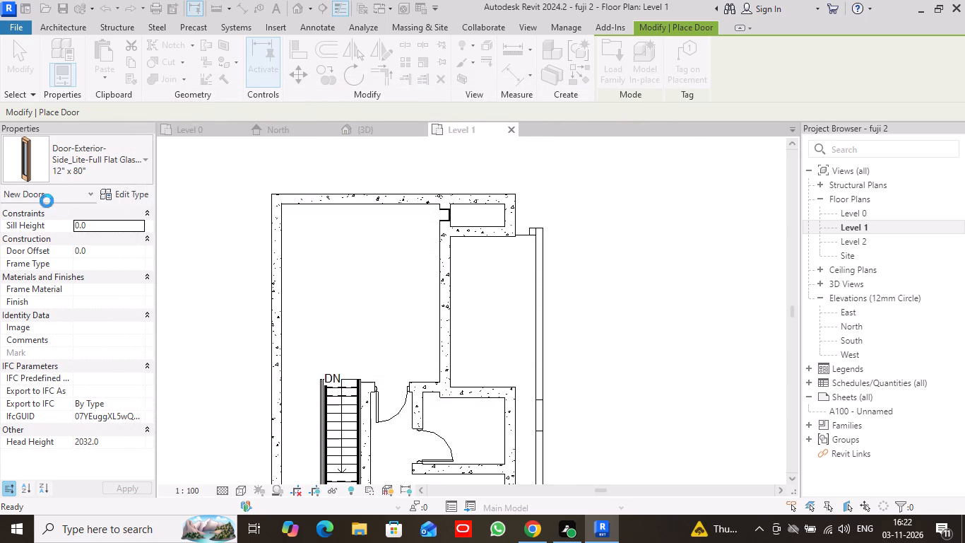
Place a Door-Exterior-Double-Two_Lite in the large north room's east wall, opening into the room, about 900 mm from the terrace's north wall.
{"action": "left_click", "coordinate": [143, 159]}
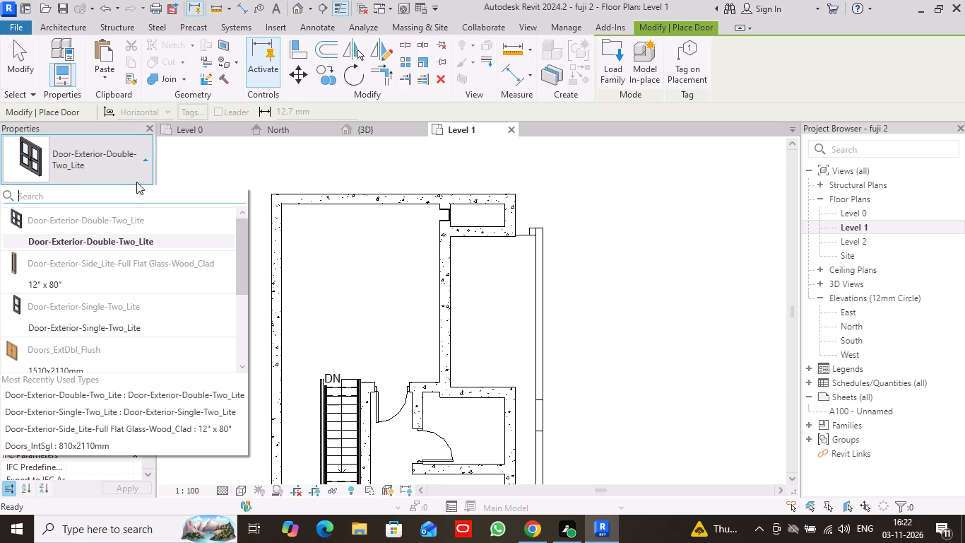
{"action": "left_click", "coordinate": [151, 238]}
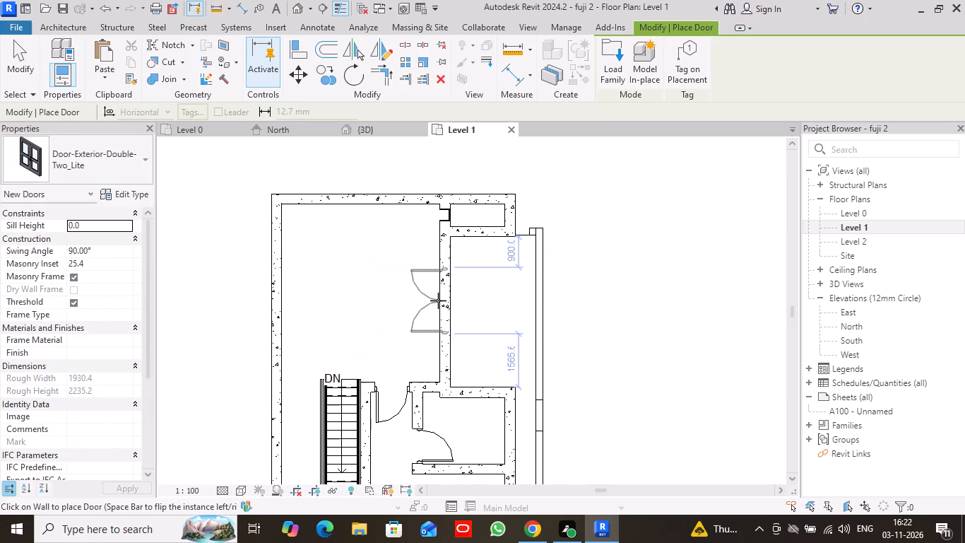
{"action": "left_click", "coordinate": [439, 300]}
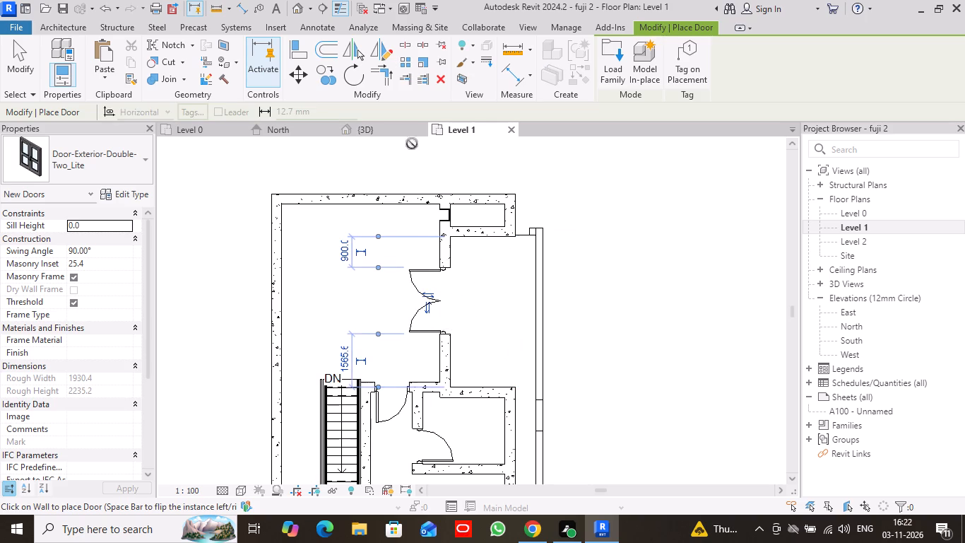
{"action": "left_click", "coordinate": [16, 65]}
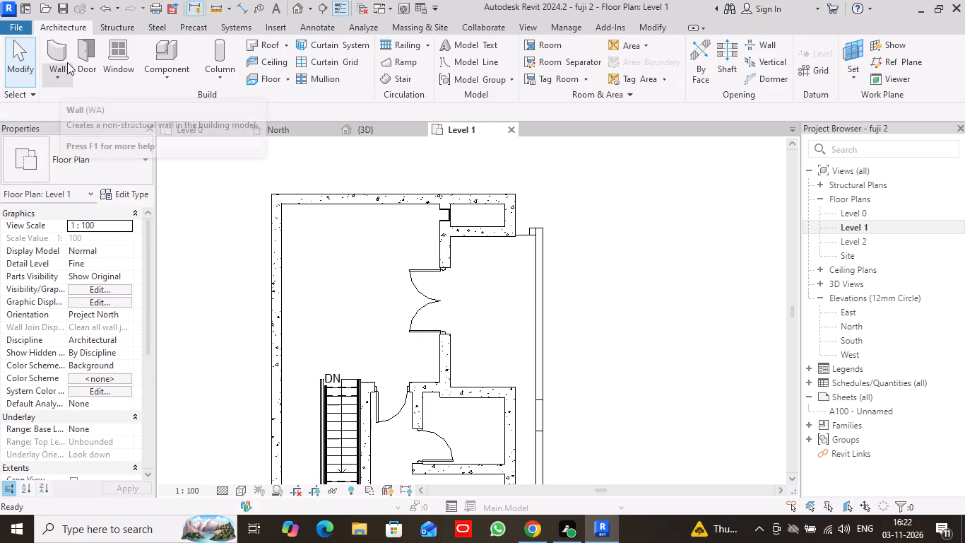
Place a Windows_Sgl_Plain 910x910mm window in the Level 1 north wall, about 400 mm from the inner west corner.
{"action": "left_click", "coordinate": [119, 64]}
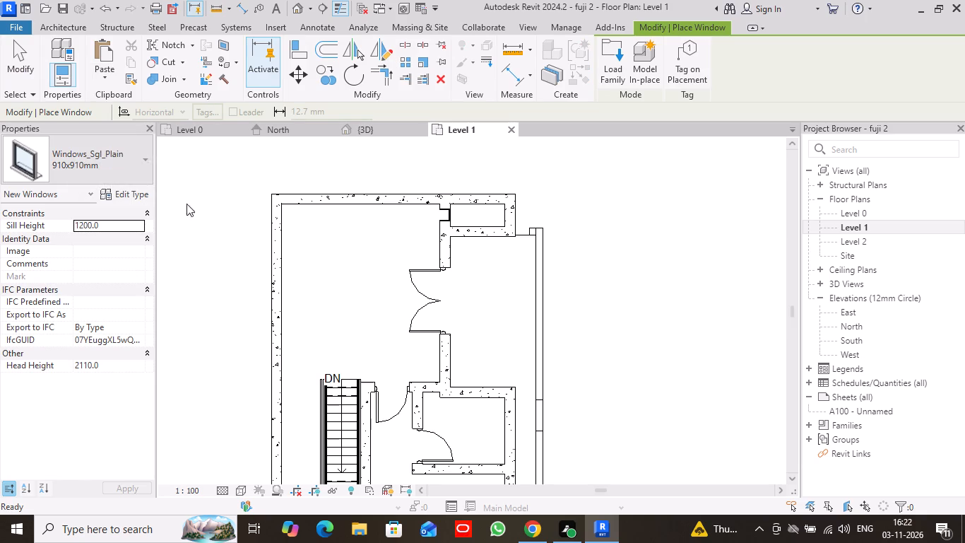
{"action": "left_click", "coordinate": [311, 202]}
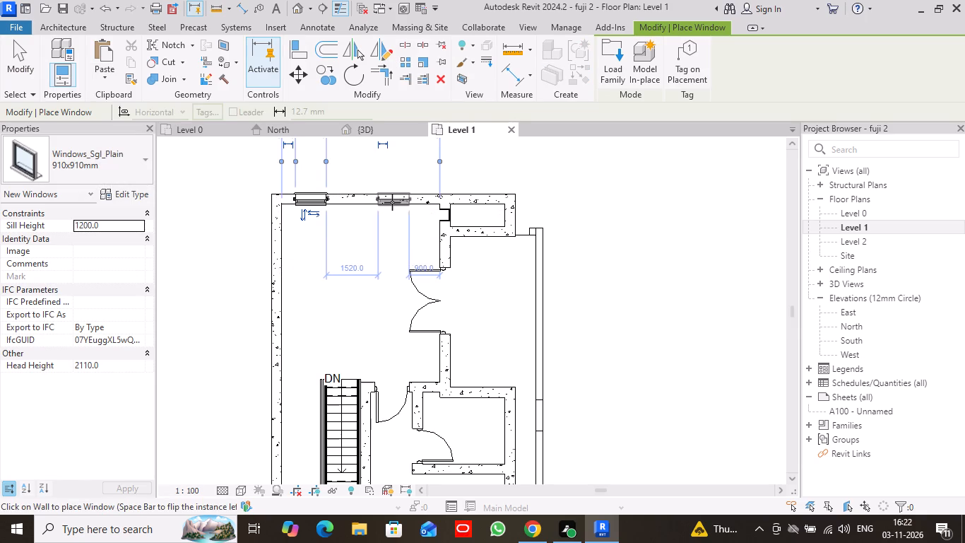
Place a second Windows_Sgl_Plain 910x910mm window in the Level 1 north wall, 1520 mm east of the first window.
{"action": "left_click", "coordinate": [392, 202]}
{"action": "scroll", "coordinate": [552, 351], "scroll_direction": "down", "scroll_amount": 3}
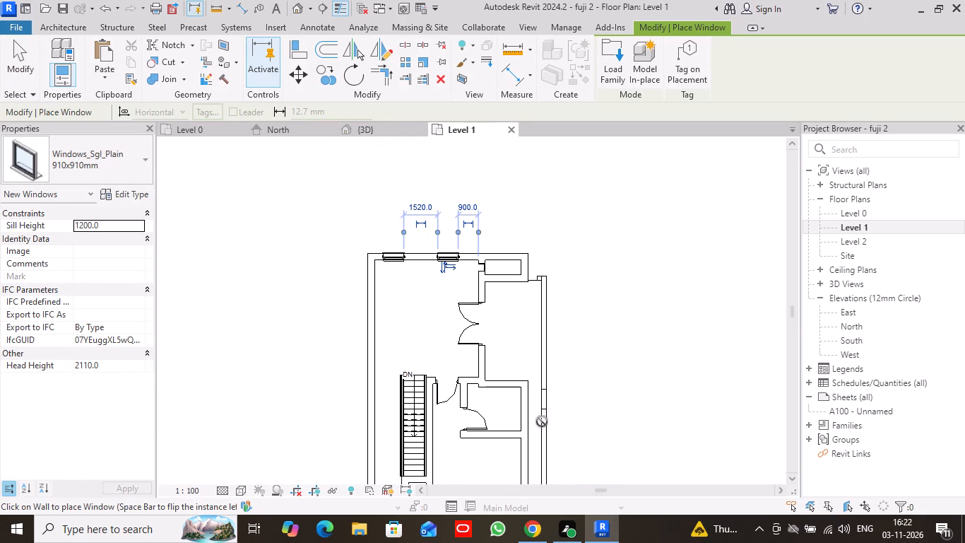
{"action": "middle_click_drag", "start_coordinate": [402, 368], "coordinate": [327, 290]}
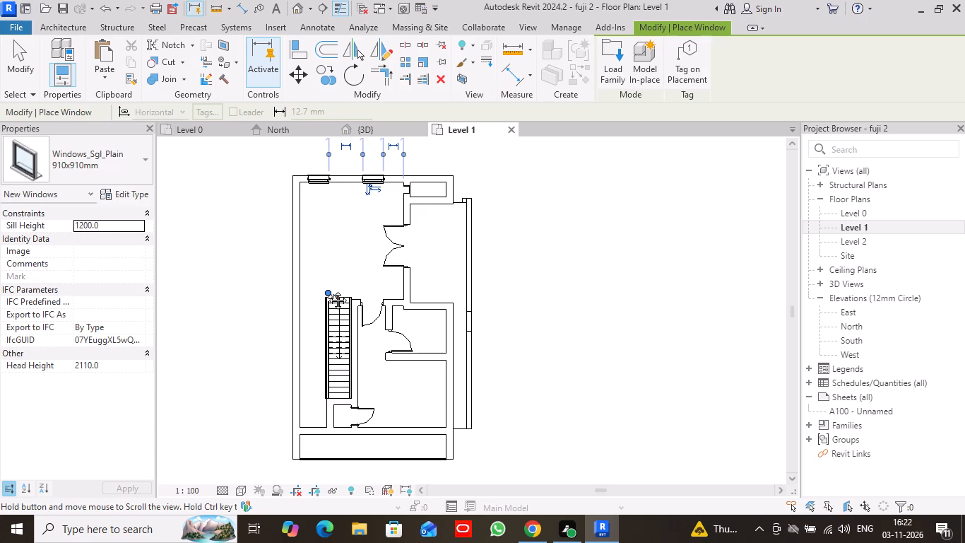
{"action": "middle_click_drag", "start_coordinate": [327, 290], "coordinate": [331, 281]}
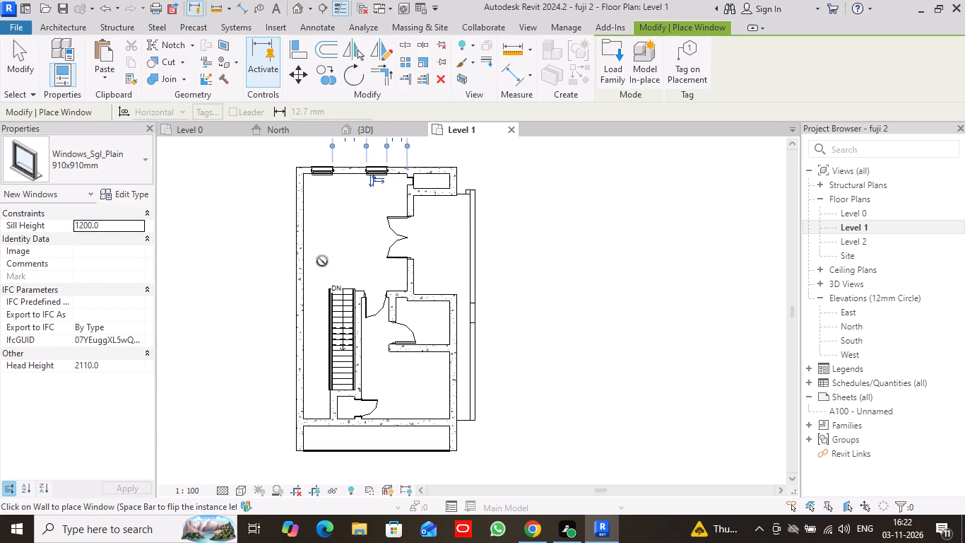
On the Level 0 floor plan, place two Windows_Sgl_Plain 910x910mm windows in the north wall, the western one about 1100 mm from the west wall.
{"action": "left_click", "coordinate": [215, 133]}
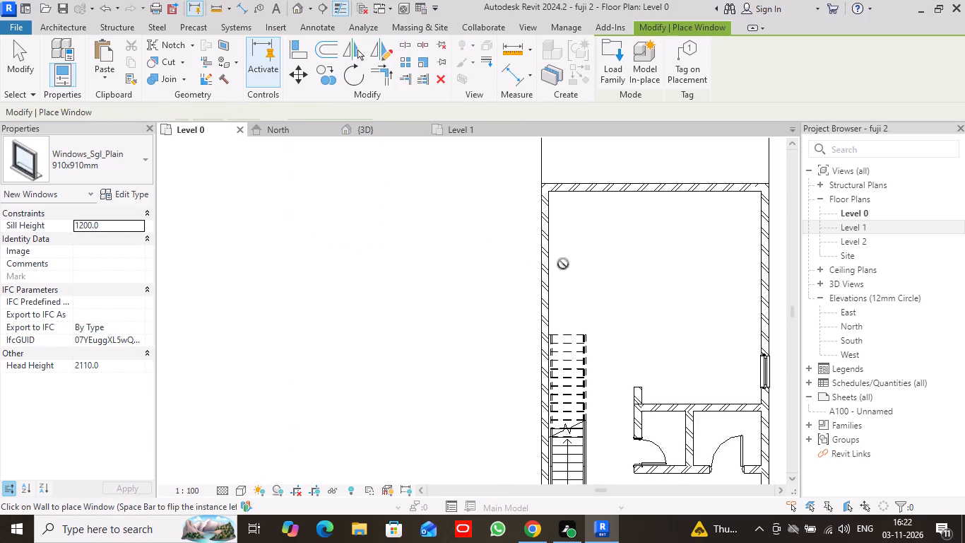
{"action": "scroll", "coordinate": [579, 274], "scroll_direction": "down", "scroll_amount": 1}
{"action": "middle_click_drag", "start_coordinate": [659, 288], "coordinate": [542, 254]}
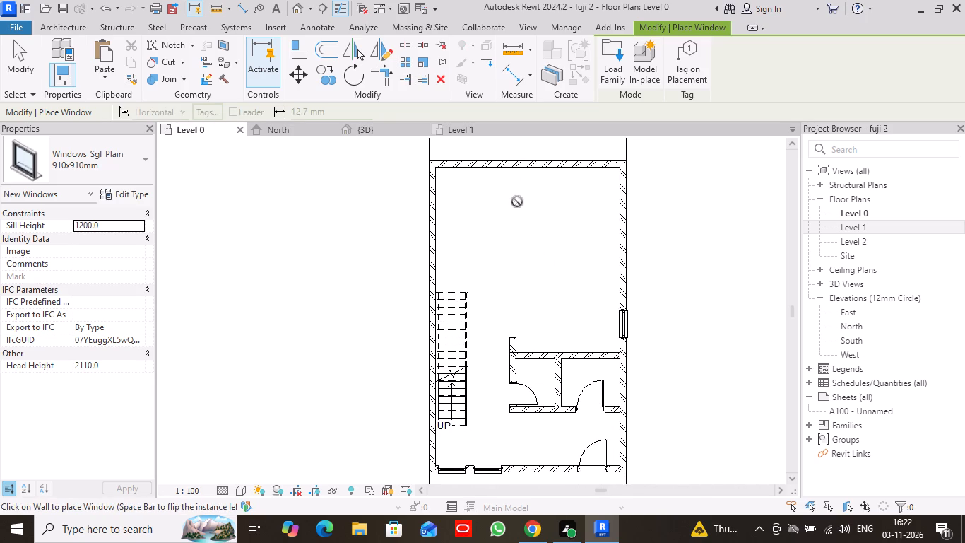
{"action": "left_click", "coordinate": [481, 169]}
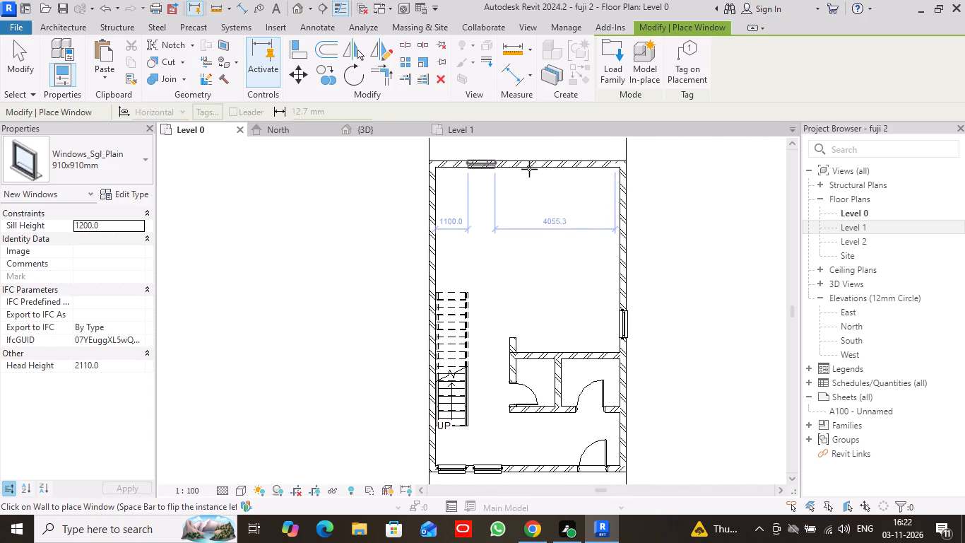
{"action": "left_click", "coordinate": [571, 166]}
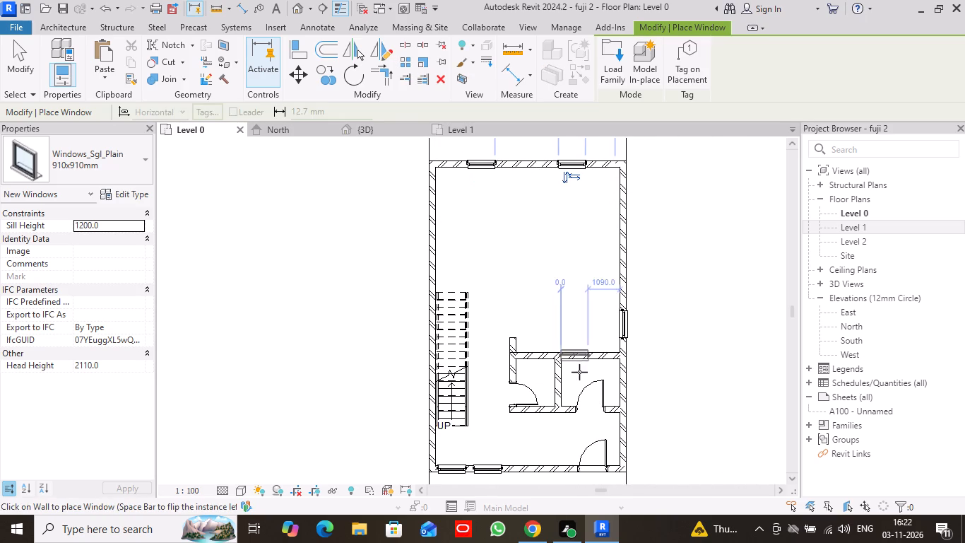
{"action": "left_click", "coordinate": [27, 59]}
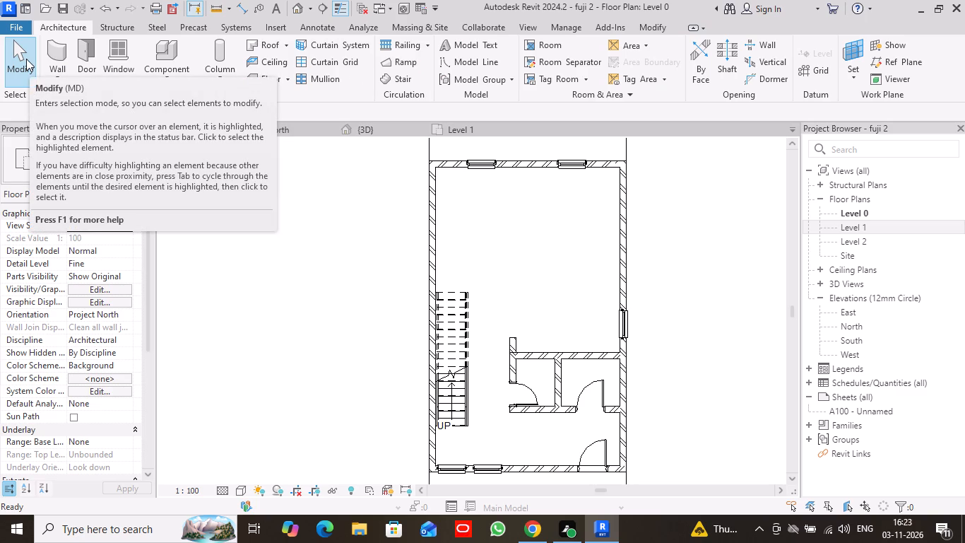
In the 3D view, examine the house from its east side, checking the Level 1 double door against the wall tops.
{"action": "left_click", "coordinate": [371, 129]}
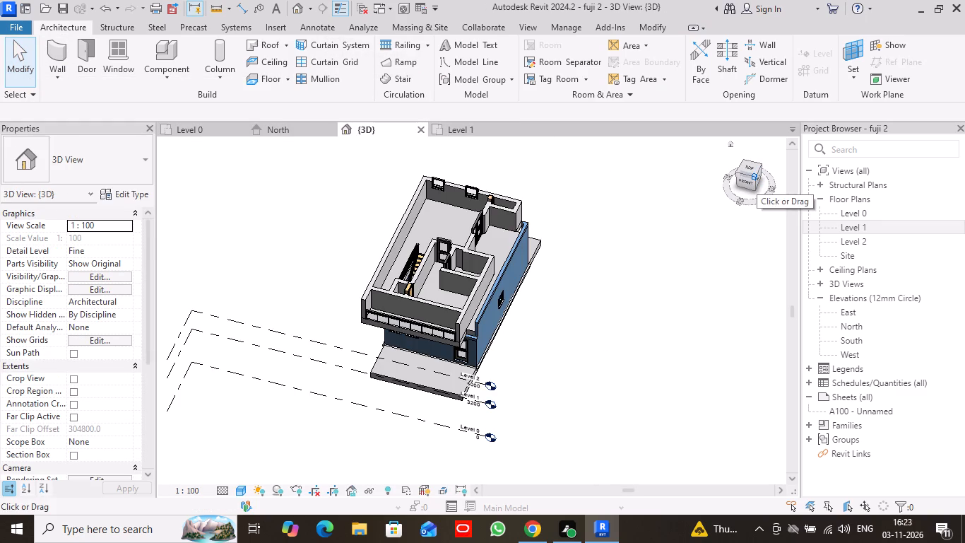
{"action": "left_click_drag", "start_coordinate": [757, 175], "coordinate": [689, 179]}
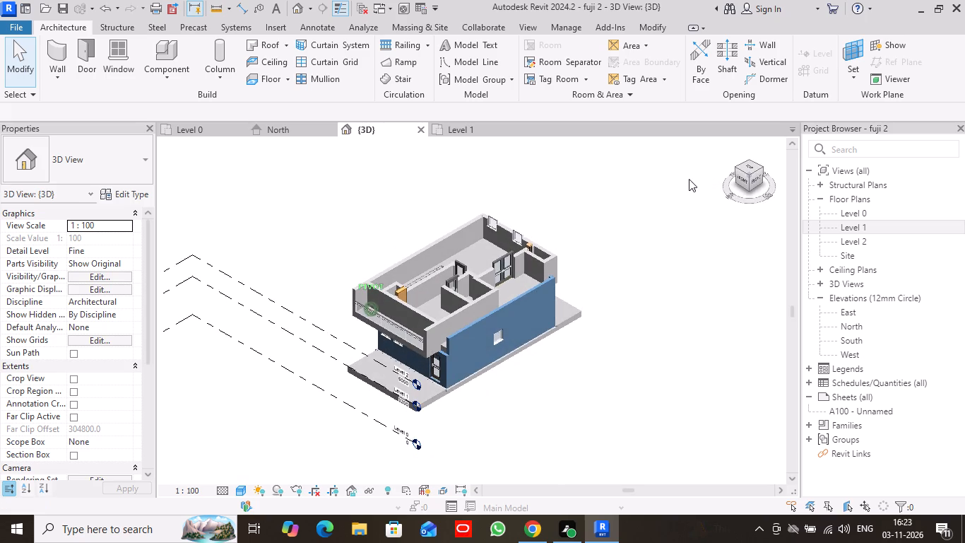
{"action": "left_click_drag", "start_coordinate": [689, 179], "coordinate": [640, 176]}
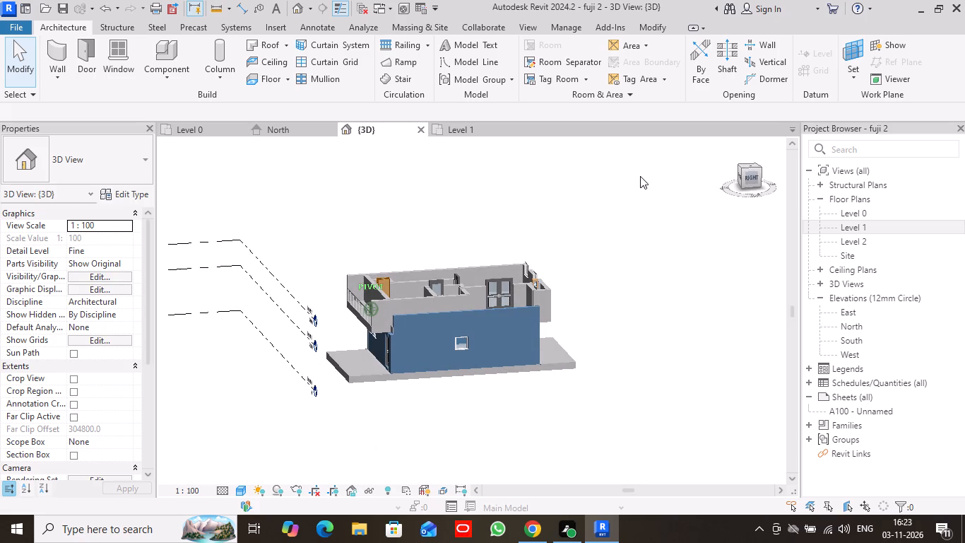
{"action": "left_click_drag", "start_coordinate": [640, 176], "coordinate": [634, 175]}
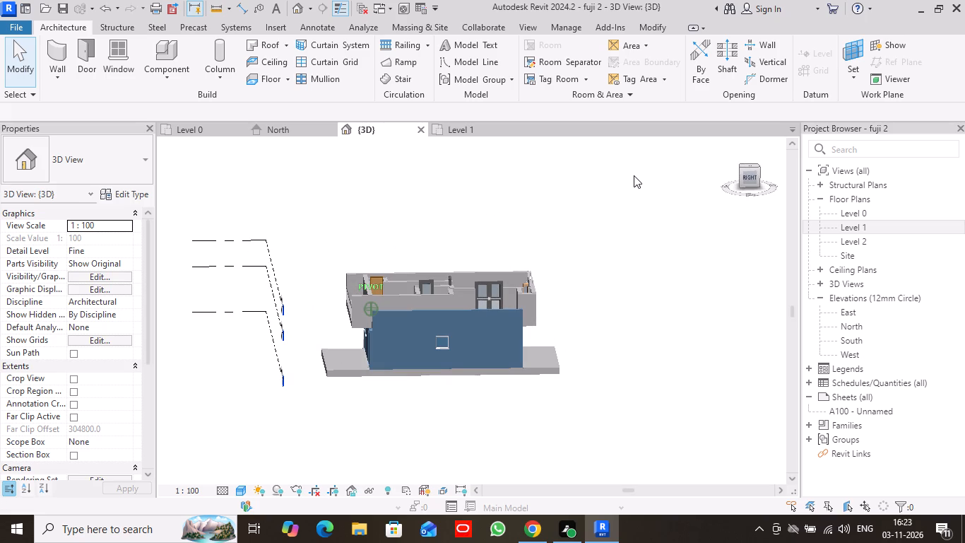
{"action": "left_click_drag", "start_coordinate": [634, 175], "coordinate": [630, 169]}
{"action": "scroll", "coordinate": [516, 314], "scroll_direction": "up", "scroll_amount": 4}
{"action": "scroll", "coordinate": [603, 296], "scroll_direction": "up", "scroll_amount": 3}
{"action": "middle_click_drag", "start_coordinate": [614, 255], "coordinate": [679, 336]}
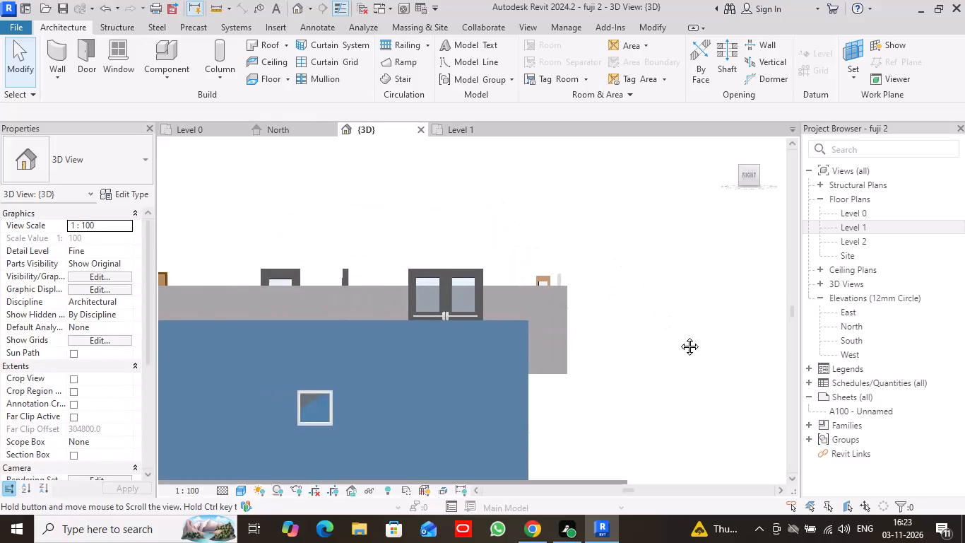
{"action": "middle_click_drag", "start_coordinate": [679, 336], "coordinate": [689, 354]}
{"action": "scroll", "coordinate": [688, 354], "scroll_direction": "up", "scroll_amount": 1}
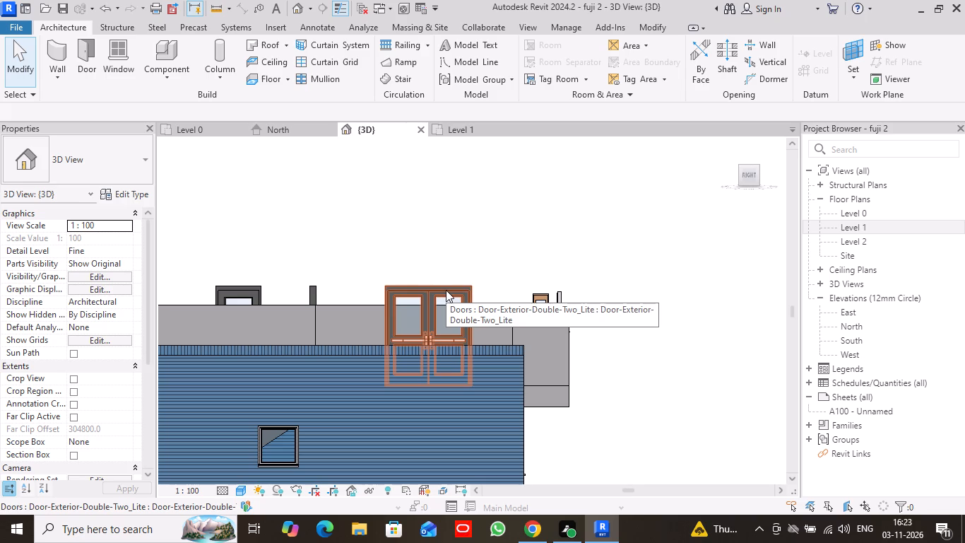
{"action": "left_click", "coordinate": [748, 173]}
{"action": "scroll", "coordinate": [300, 359], "scroll_direction": "up", "scroll_amount": 4}
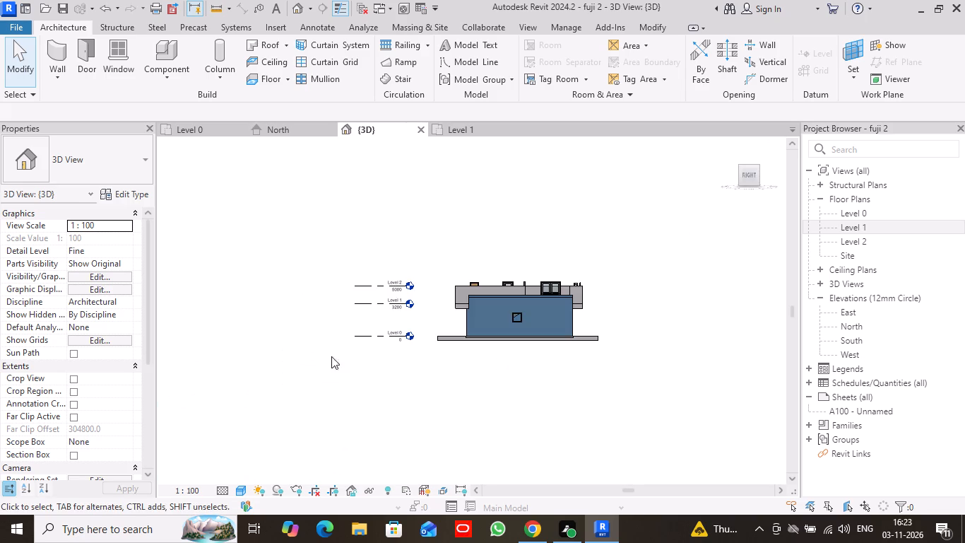
{"action": "scroll", "coordinate": [504, 346], "scroll_direction": "up", "scroll_amount": 5}
{"action": "middle_click_drag", "start_coordinate": [626, 308], "coordinate": [403, 486]}
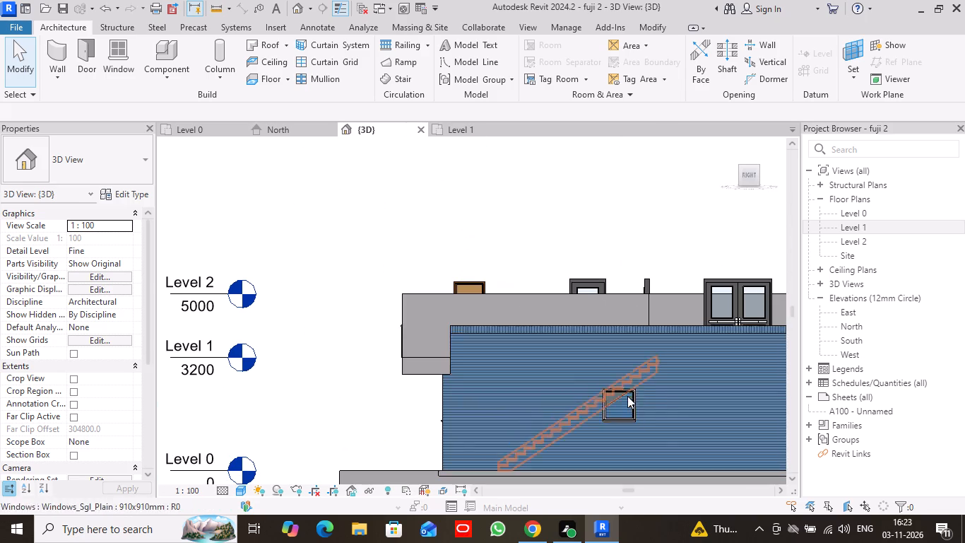
{"action": "middle_click_drag", "start_coordinate": [649, 358], "coordinate": [544, 342]}
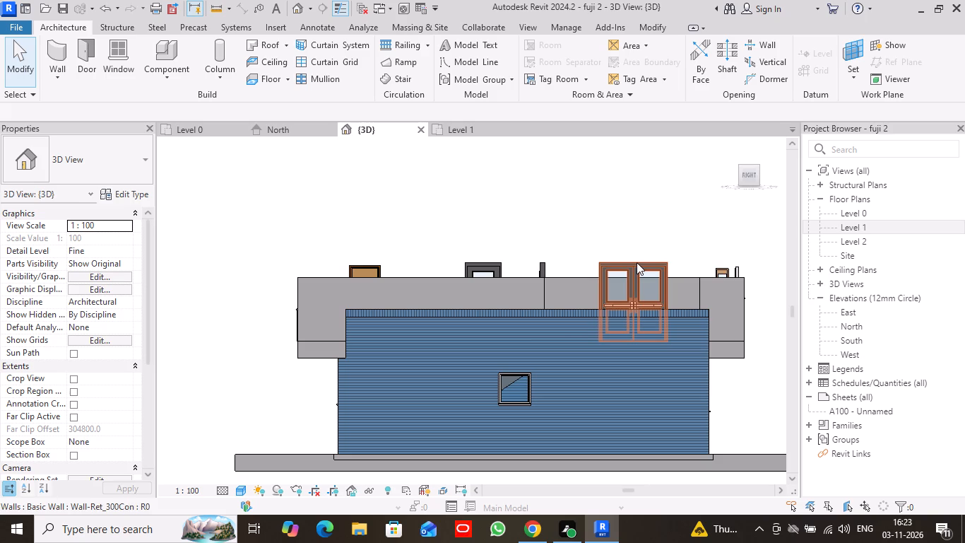
{"action": "left_click", "coordinate": [637, 262]}
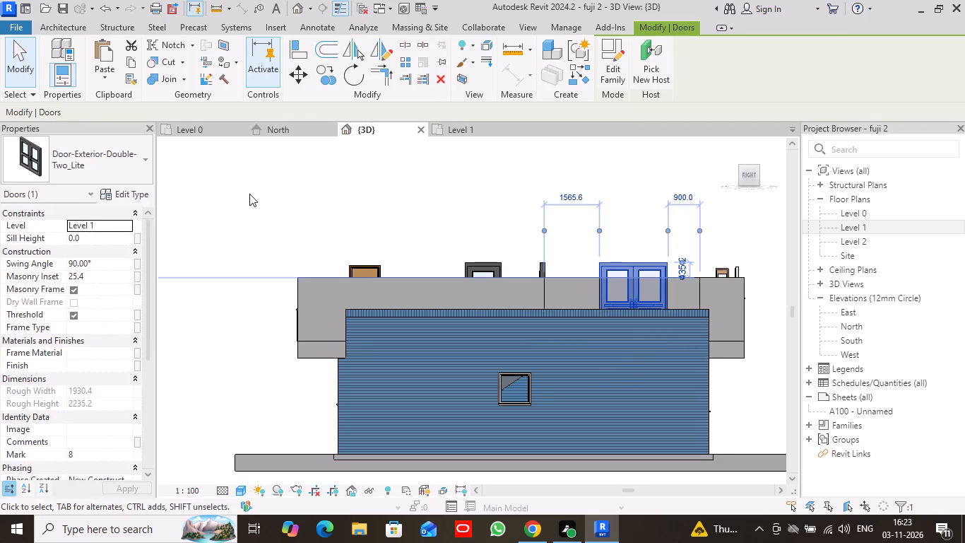
{"action": "left_click", "coordinate": [249, 194]}
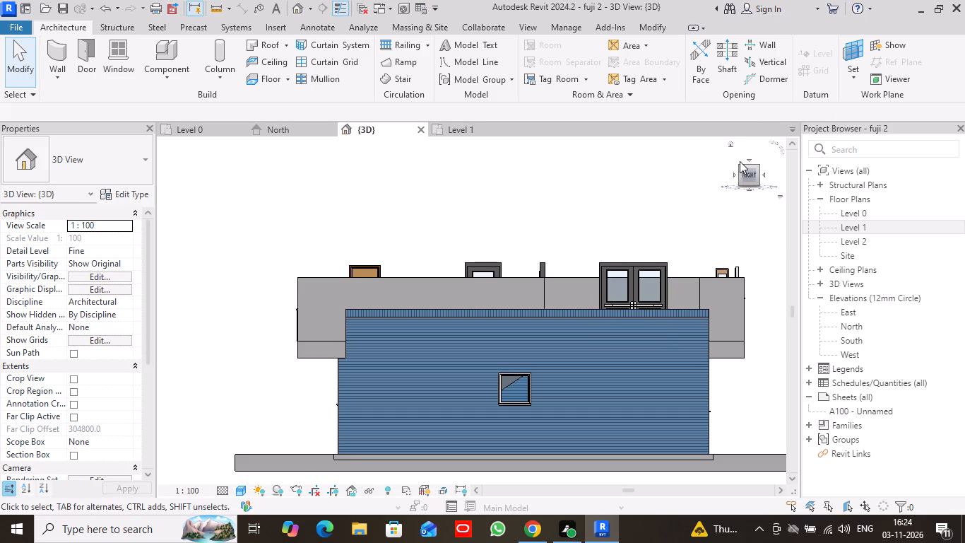
In an angled 3D view, review the properties of the Level 1 wall that hosts the double door.
{"action": "left_click_drag", "start_coordinate": [740, 168], "coordinate": [759, 187]}
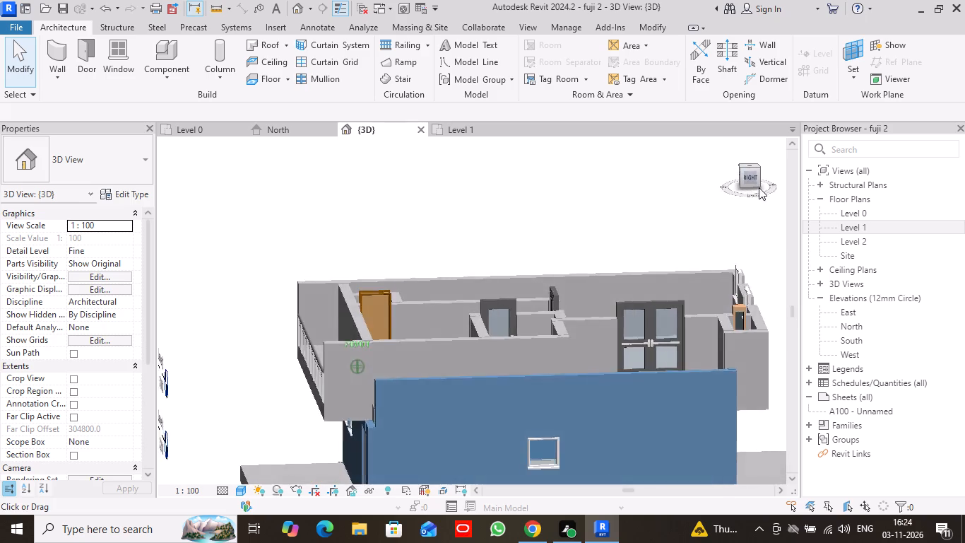
{"action": "left_click_drag", "start_coordinate": [759, 187], "coordinate": [170, 190]}
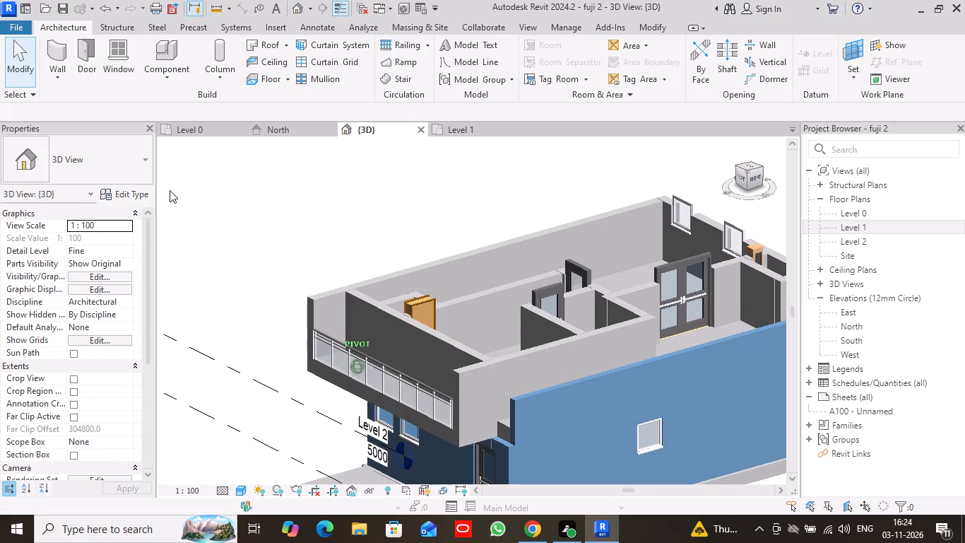
{"action": "left_click_drag", "start_coordinate": [170, 190], "coordinate": [171, 189]}
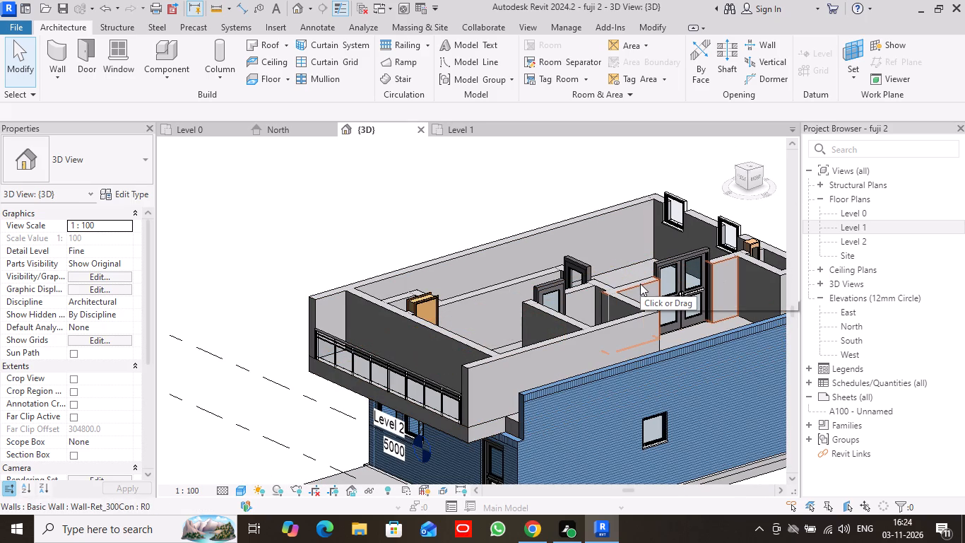
{"action": "left_click", "coordinate": [640, 284]}
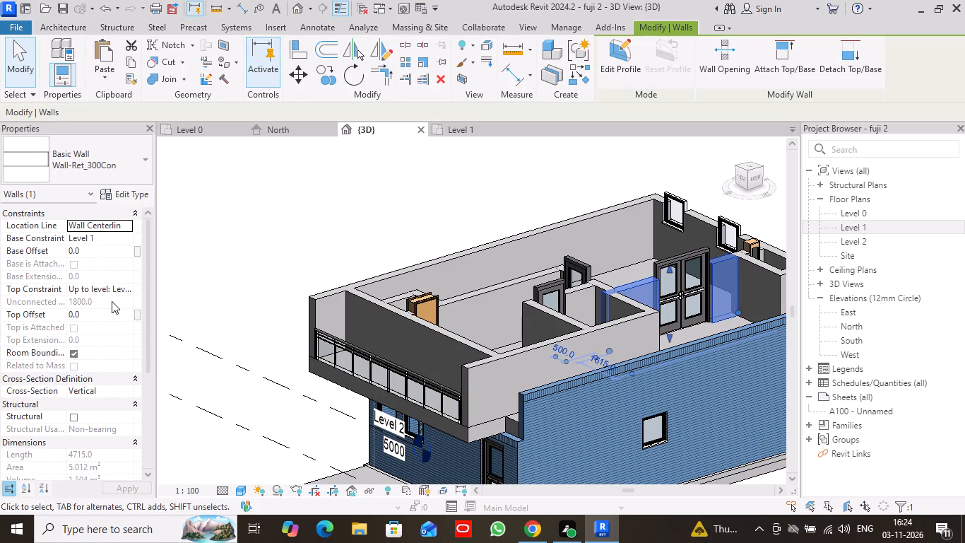
{"action": "scroll", "coordinate": [112, 310], "scroll_direction": "down", "scroll_amount": 3}
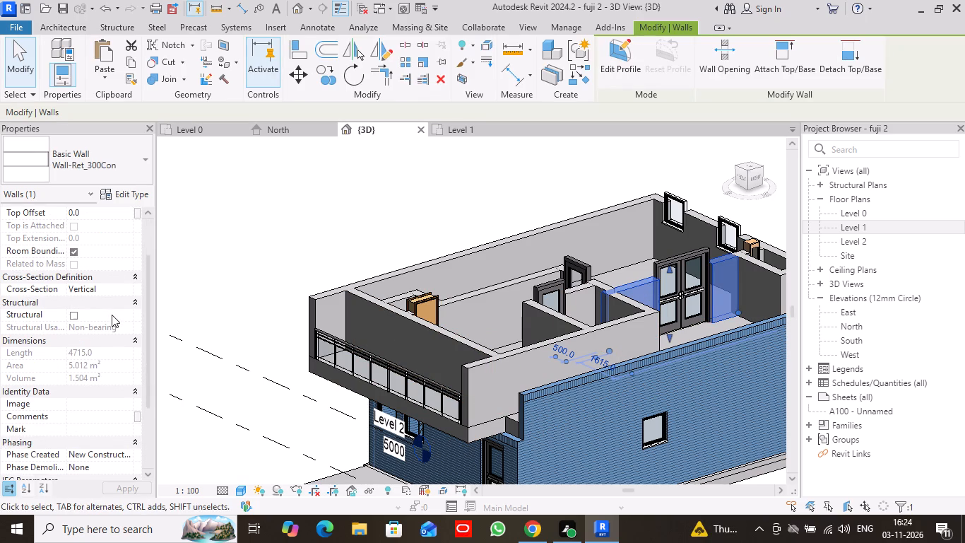
{"action": "scroll", "coordinate": [112, 315], "scroll_direction": "down", "scroll_amount": 6}
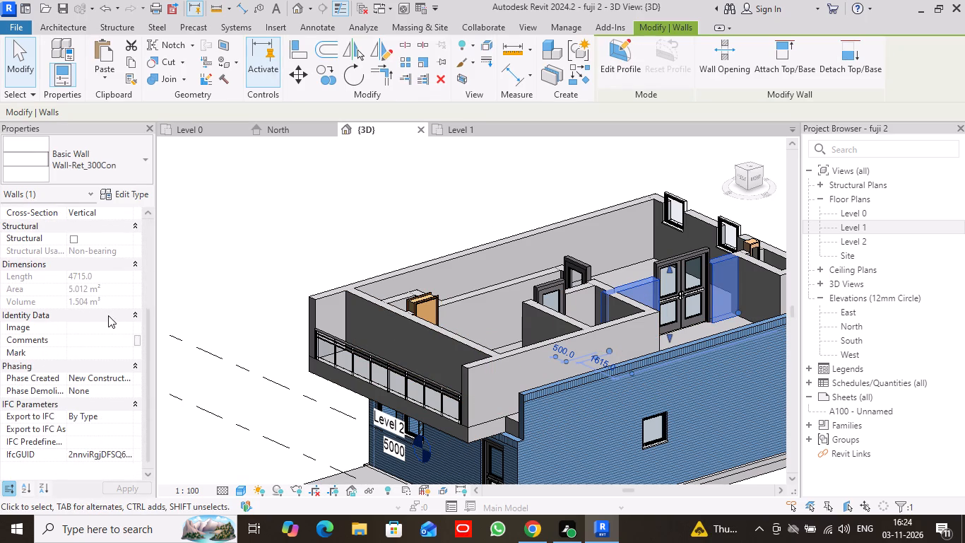
{"action": "scroll", "coordinate": [107, 316], "scroll_direction": "up", "scroll_amount": 2}
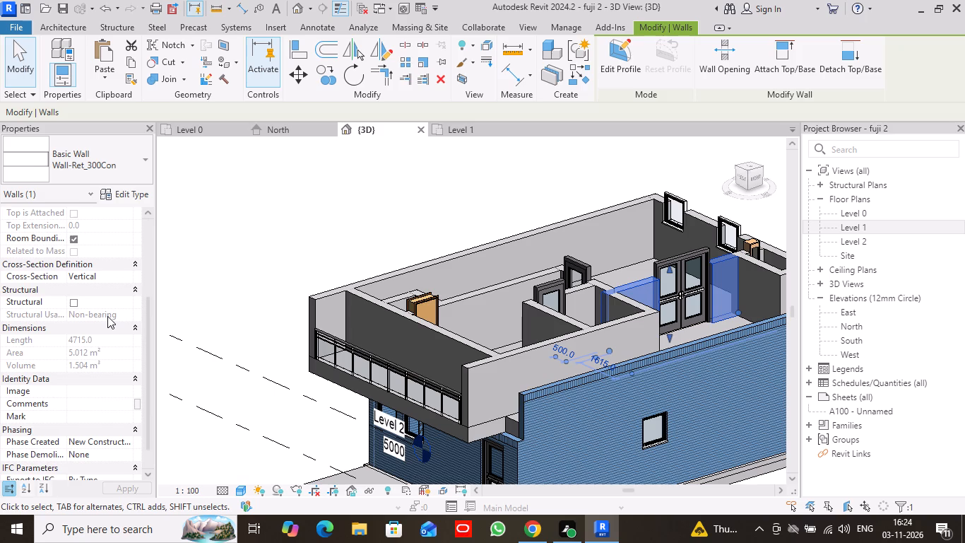
{"action": "scroll", "coordinate": [107, 315], "scroll_direction": "up", "scroll_amount": 2}
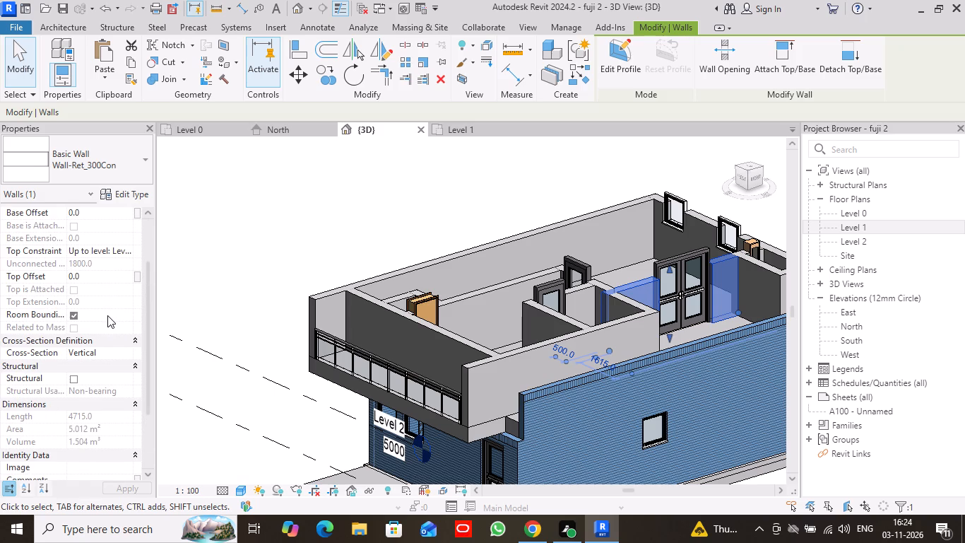
{"action": "scroll", "coordinate": [107, 315], "scroll_direction": "up", "scroll_amount": 2}
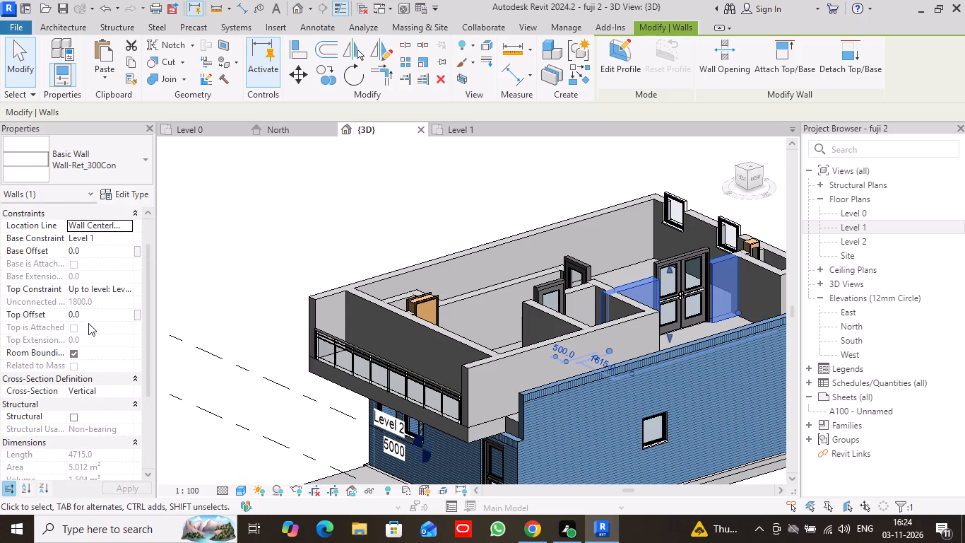
{"action": "scroll", "coordinate": [90, 319], "scroll_direction": "up", "scroll_amount": 1}
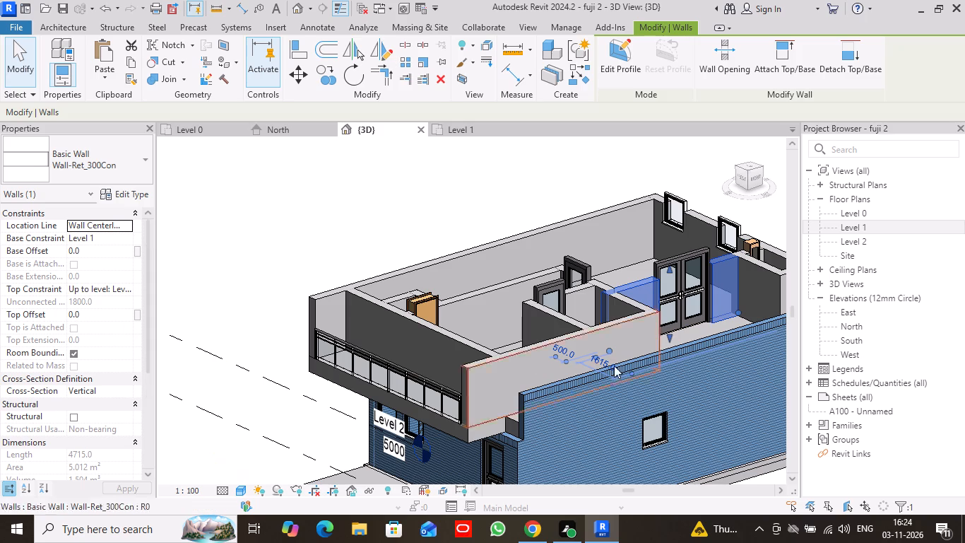
{"action": "left_click", "coordinate": [22, 64]}
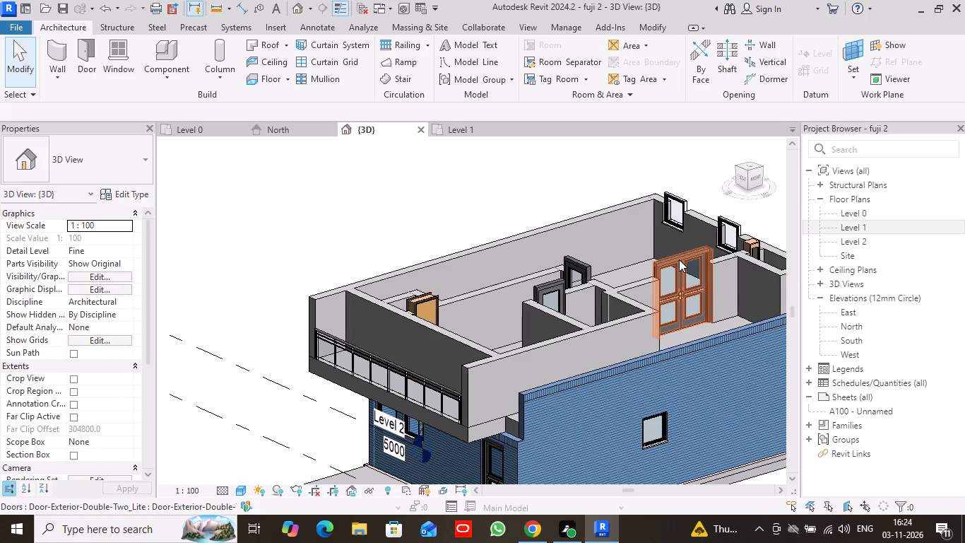
Inspect the Level 1 double door and its surrounding walls close up in 3D.
{"action": "left_click", "coordinate": [679, 259]}
{"action": "scroll", "coordinate": [704, 288], "scroll_direction": "up", "scroll_amount": 1}
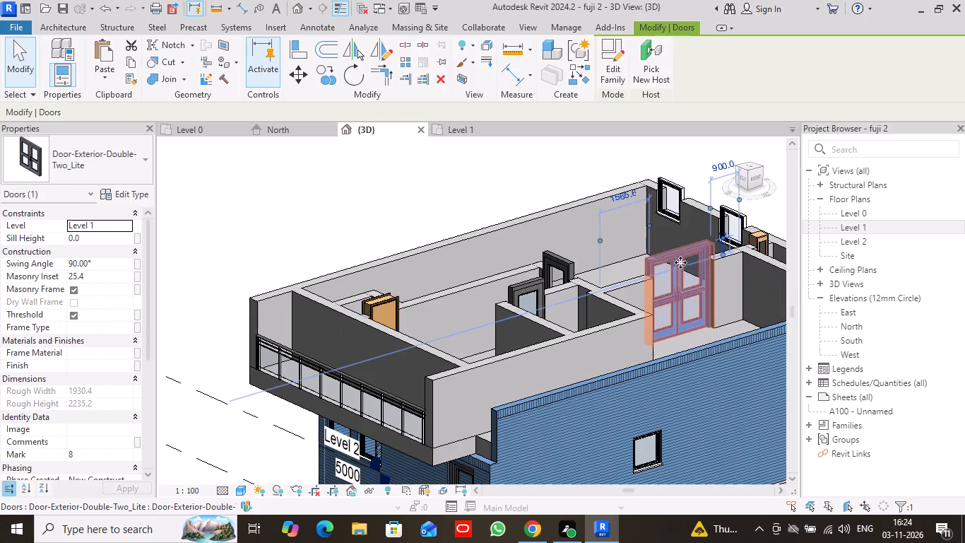
{"action": "scroll", "coordinate": [674, 267], "scroll_direction": "up", "scroll_amount": 4}
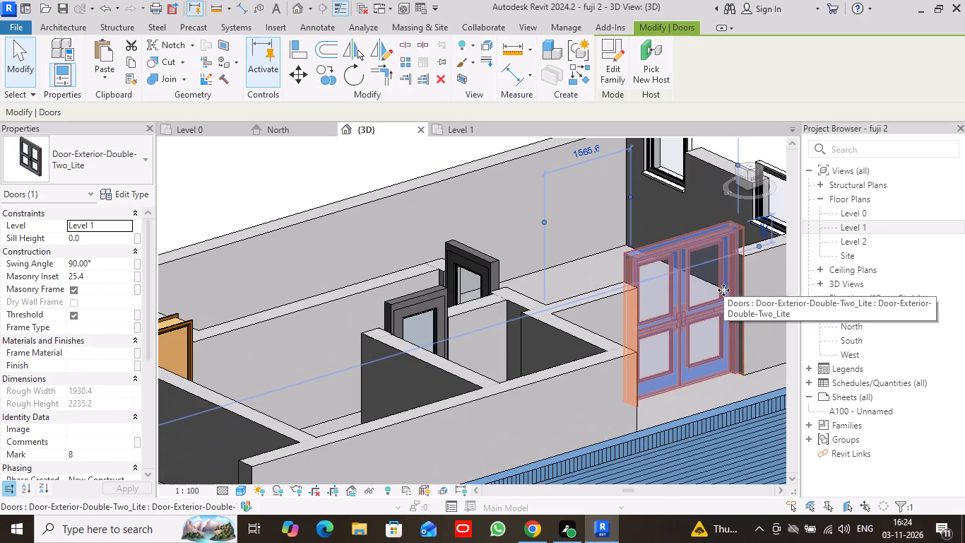
{"action": "scroll", "coordinate": [723, 290], "scroll_direction": "up", "scroll_amount": 2}
{"action": "middle_click_drag", "start_coordinate": [736, 292], "coordinate": [592, 366]}
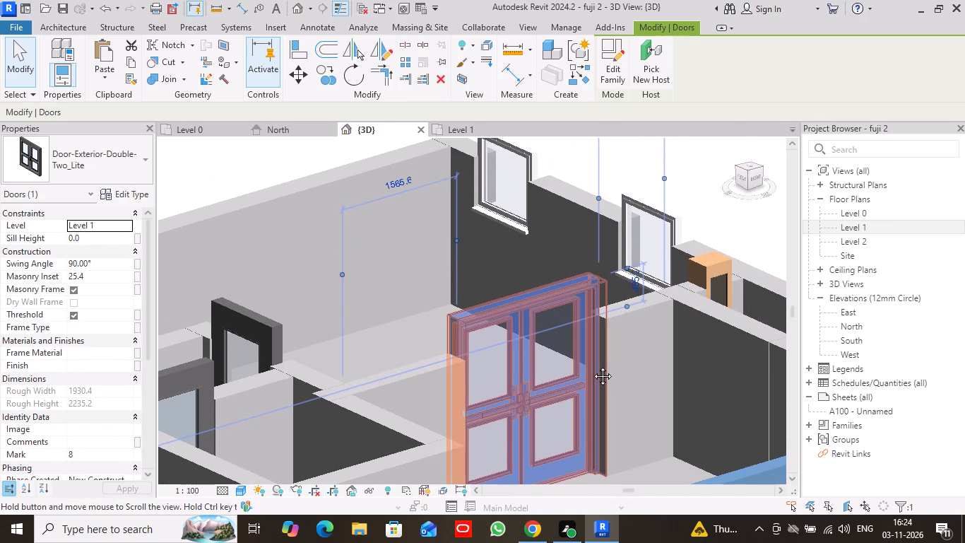
{"action": "middle_click_drag", "start_coordinate": [592, 366], "coordinate": [592, 366]}
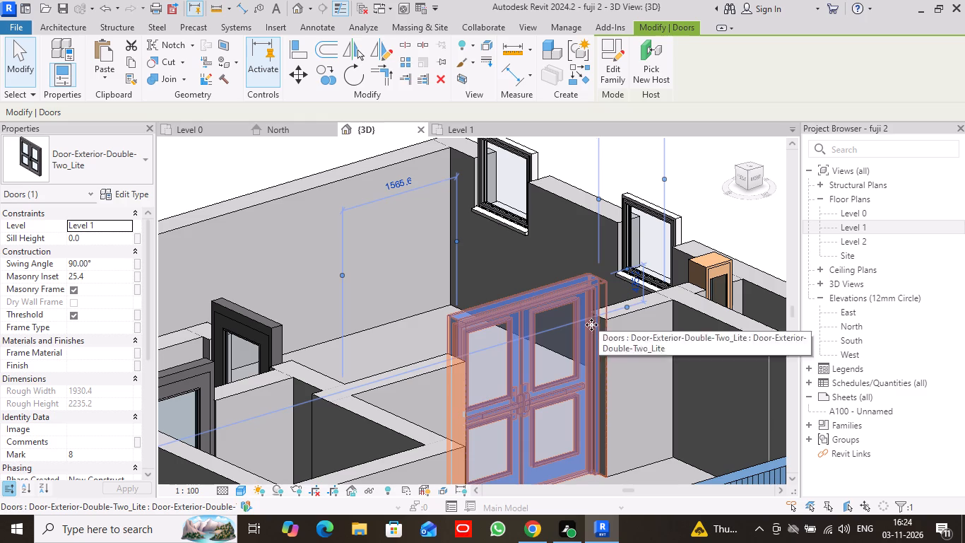
{"action": "left_click", "coordinate": [18, 66]}
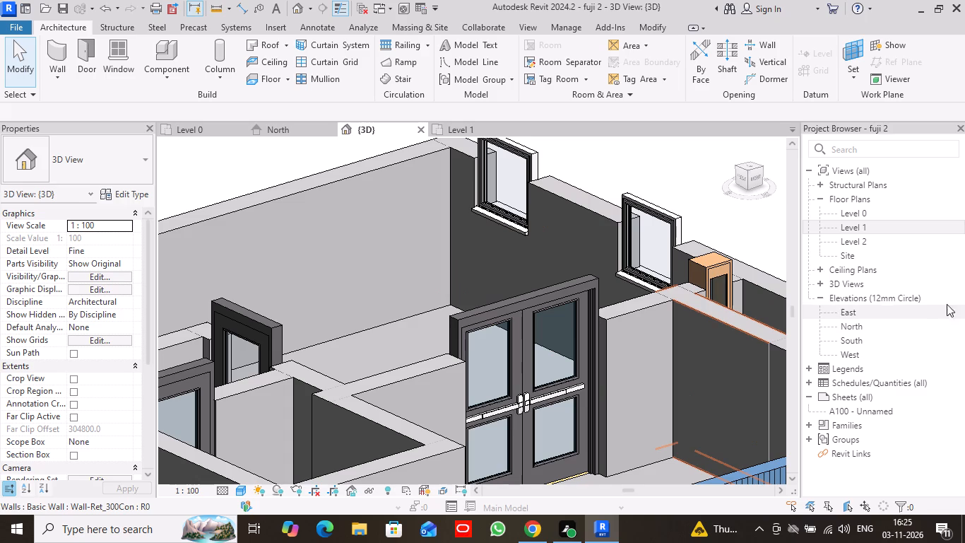
Open the Level 2 floor plan and bring the building's plan area into view.
{"action": "left_click", "coordinate": [868, 242]}
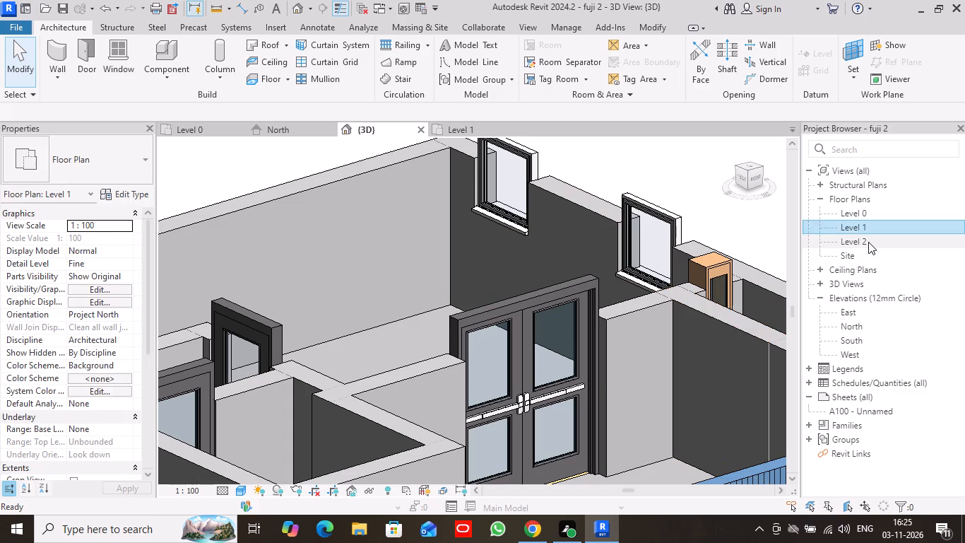
{"action": "double_click", "coordinate": [868, 242]}
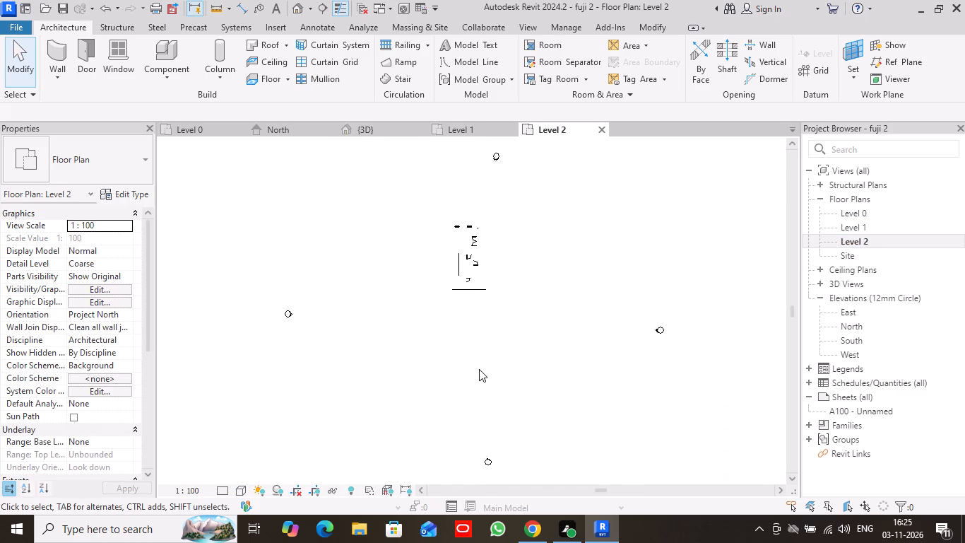
{"action": "scroll", "coordinate": [444, 291], "scroll_direction": "up", "scroll_amount": 4}
{"action": "scroll", "coordinate": [552, 331], "scroll_direction": "up", "scroll_amount": 3}
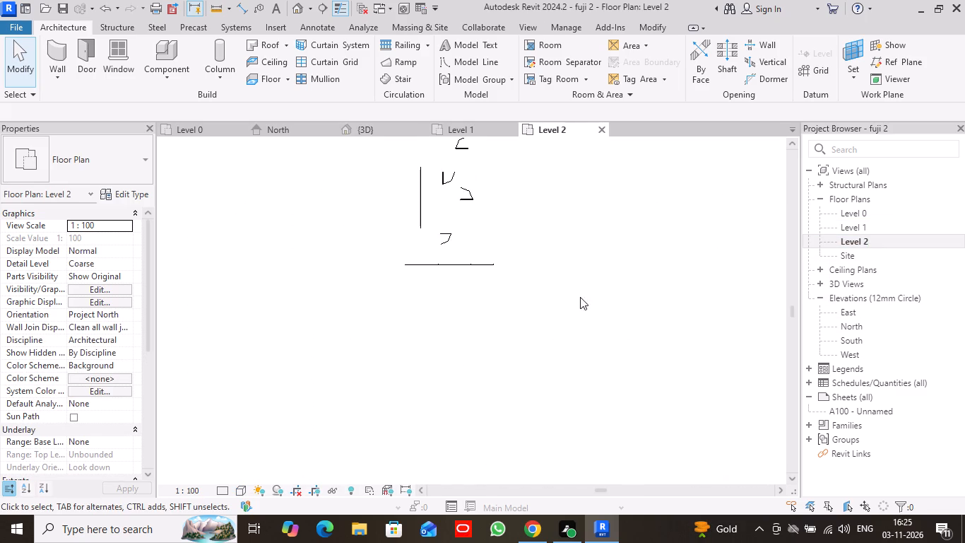
{"action": "middle_click_drag", "start_coordinate": [584, 281], "coordinate": [610, 393]}
{"action": "scroll", "coordinate": [610, 393], "scroll_direction": "up", "scroll_amount": 1}
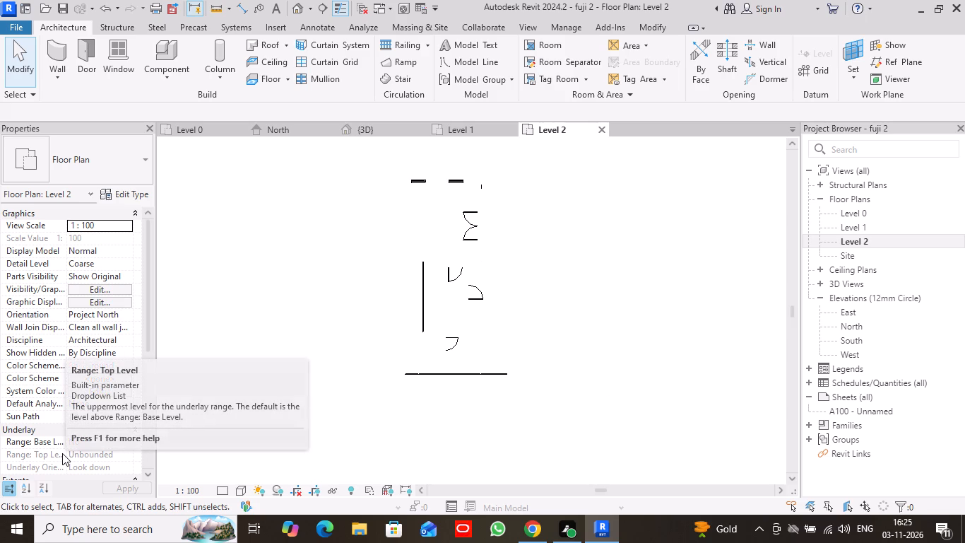
Set the Level 2 plan's underlay base level to Level 1 so the walls below serve as reference.
{"action": "left_click", "coordinate": [150, 472]}
{"action": "double_click", "coordinate": [150, 472]}
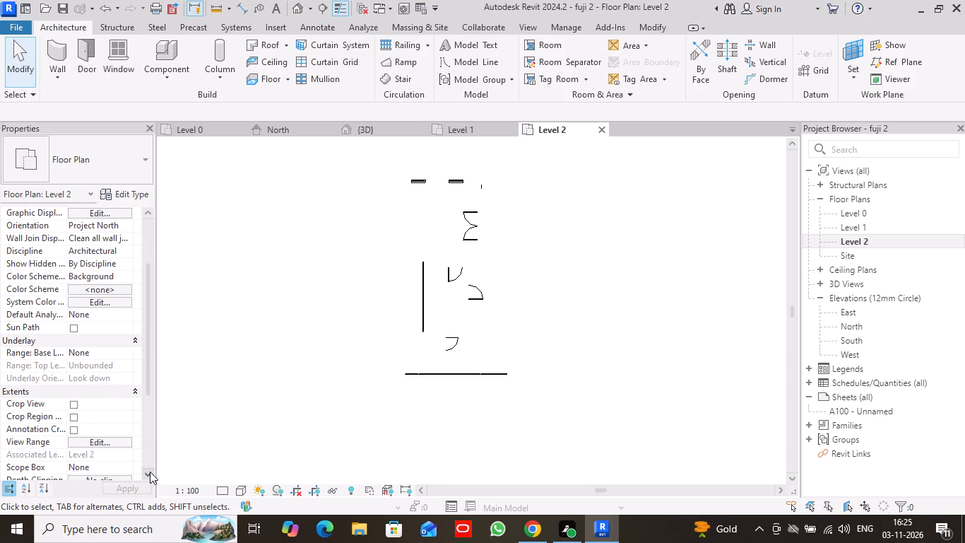
{"action": "left_click", "coordinate": [150, 472]}
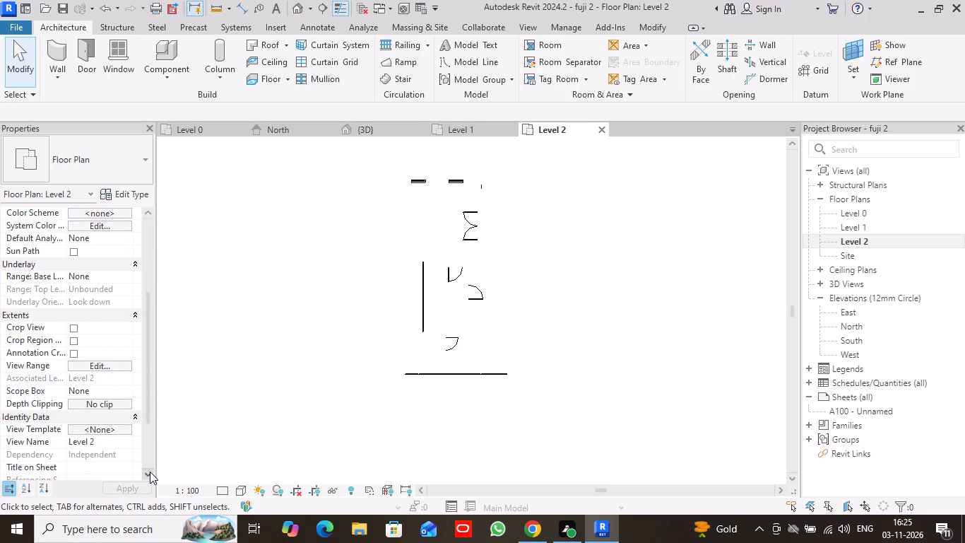
{"action": "left_click", "coordinate": [150, 472]}
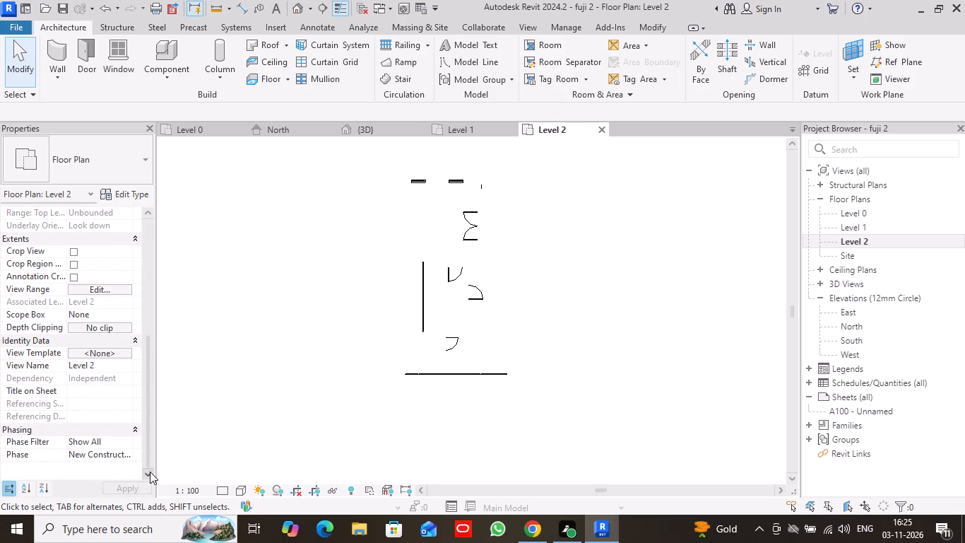
{"action": "left_click", "coordinate": [148, 209]}
{"action": "left_click", "coordinate": [148, 209]}
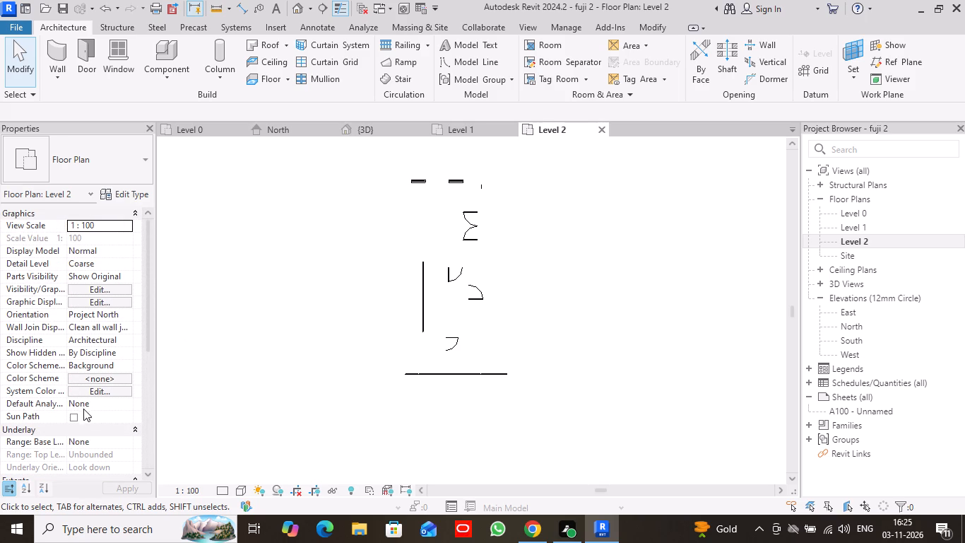
{"action": "left_click", "coordinate": [112, 441]}
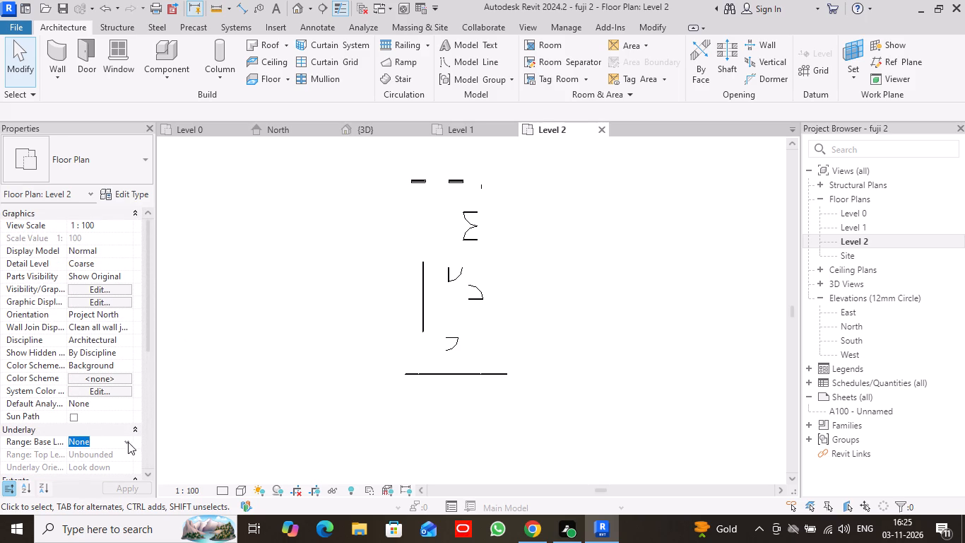
{"action": "left_click", "coordinate": [128, 442]}
{"action": "left_click", "coordinate": [100, 487]}
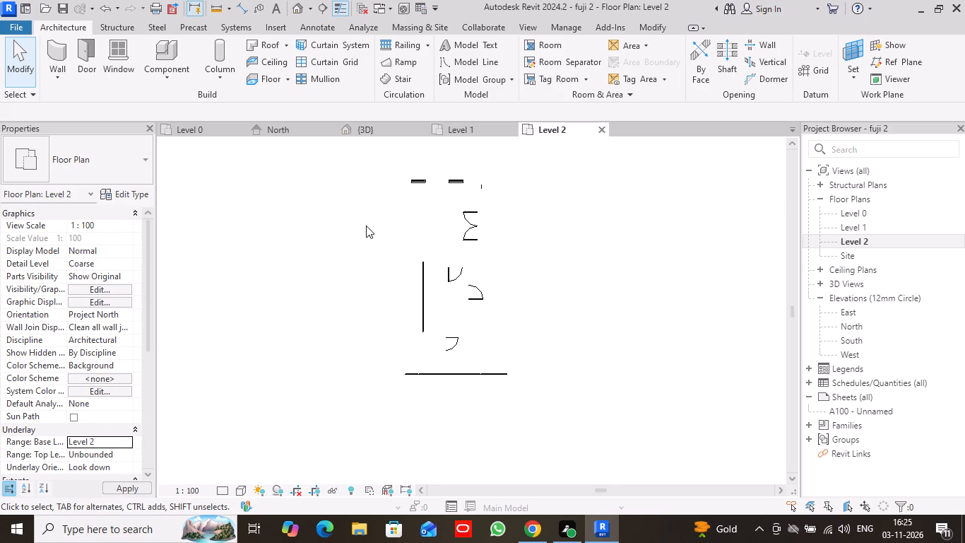
{"action": "middle_click_drag", "start_coordinate": [366, 226], "coordinate": [359, 243]}
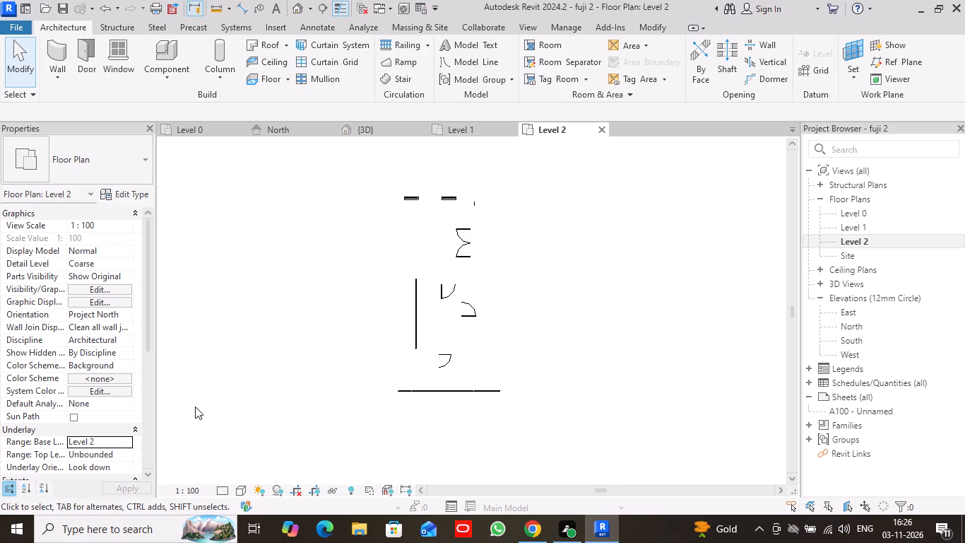
{"action": "left_click", "coordinate": [126, 438]}
{"action": "left_click", "coordinate": [102, 474]}
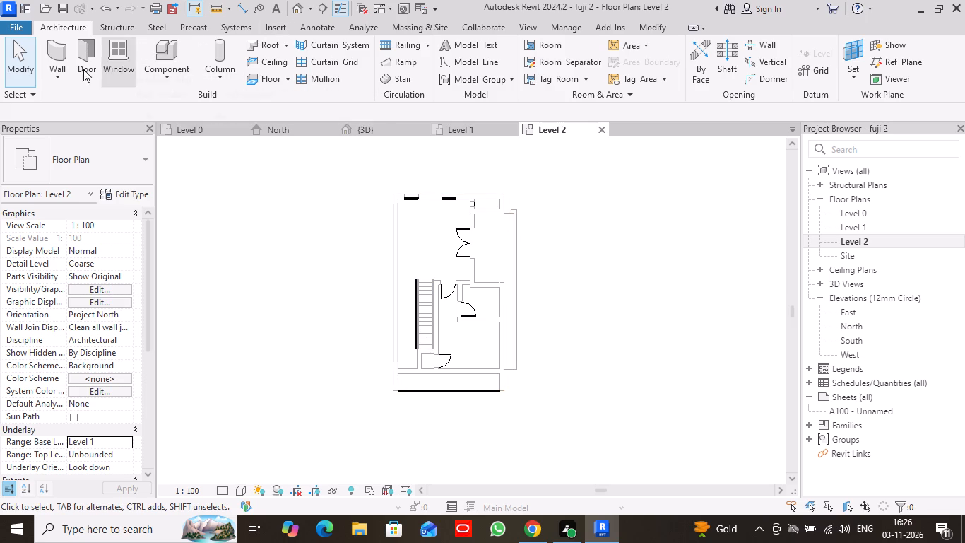
Start a roof by footprint on Level 2 using the Basic Roof type Roof_Generic-125mm.
{"action": "left_click", "coordinate": [268, 45]}
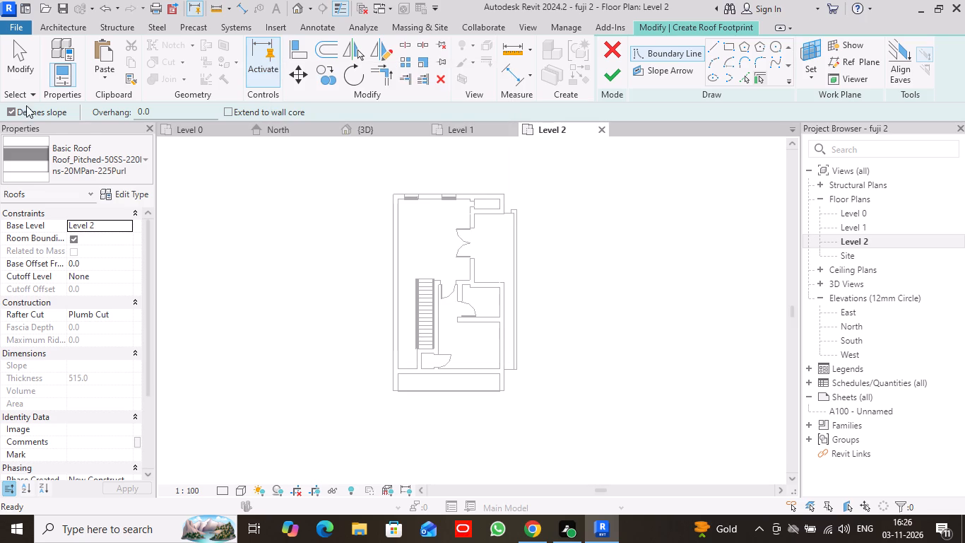
{"action": "left_click", "coordinate": [148, 156]}
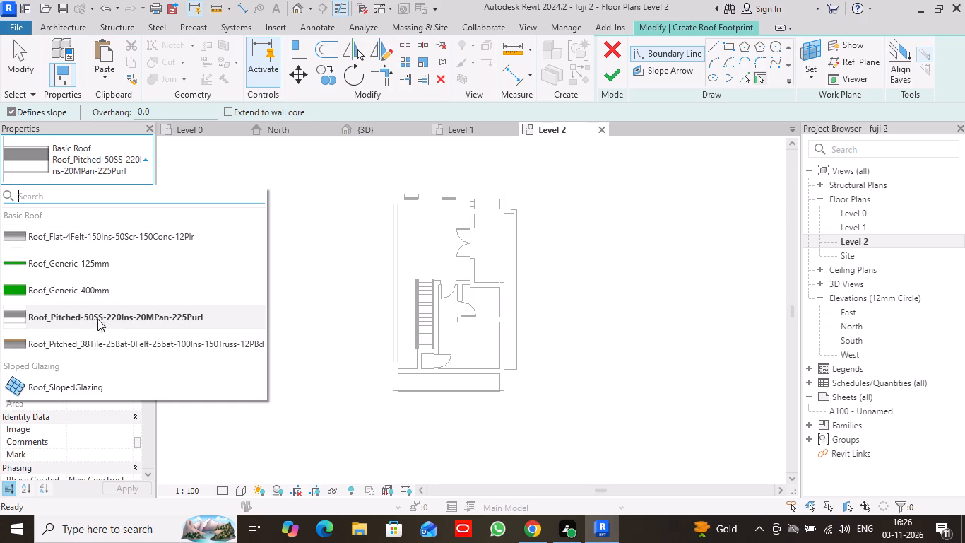
{"action": "scroll", "coordinate": [122, 303], "scroll_direction": "down", "scroll_amount": 2}
{"action": "scroll", "coordinate": [123, 305], "scroll_direction": "up", "scroll_amount": 3}
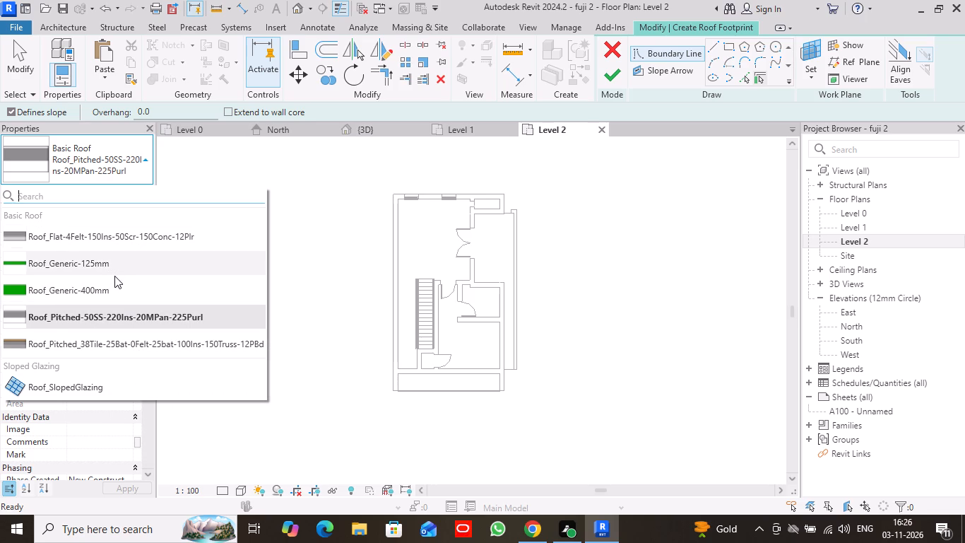
{"action": "left_click", "coordinate": [111, 274]}
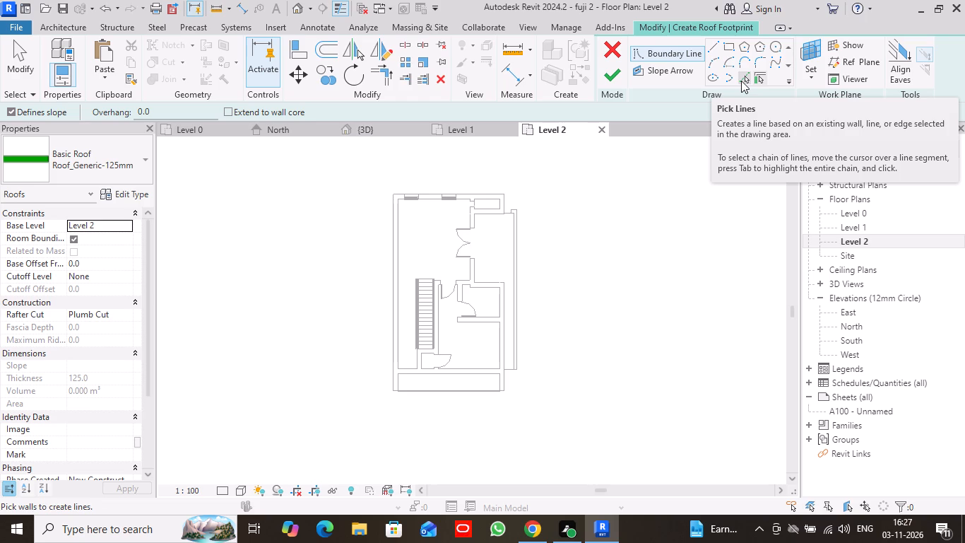
Pick the outer wall faces on the north, west and east sides, including the recess by the double door, as slope-defining roof boundary lines.
{"action": "left_click", "coordinate": [740, 78]}
{"action": "scroll", "coordinate": [428, 206], "scroll_direction": "up", "scroll_amount": 2}
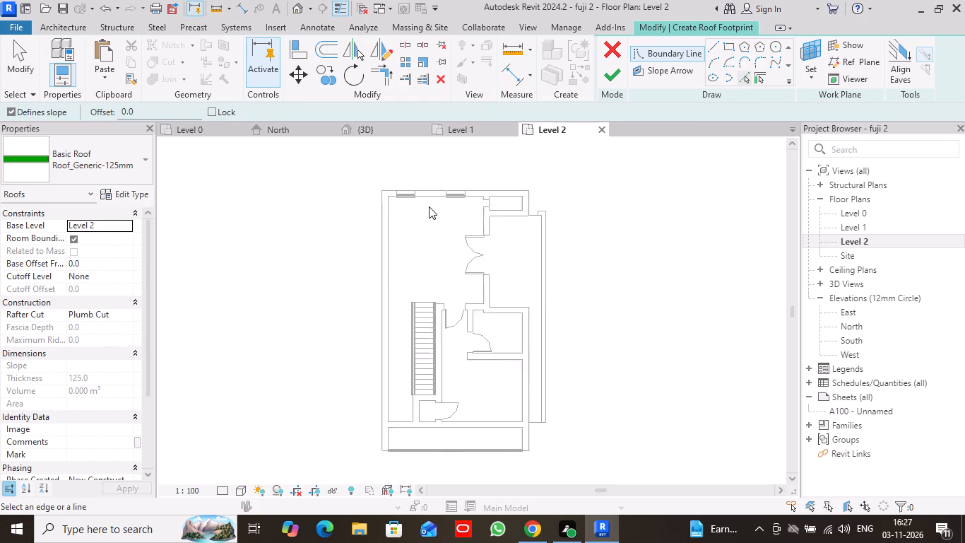
{"action": "scroll", "coordinate": [429, 206], "scroll_direction": "up", "scroll_amount": 2}
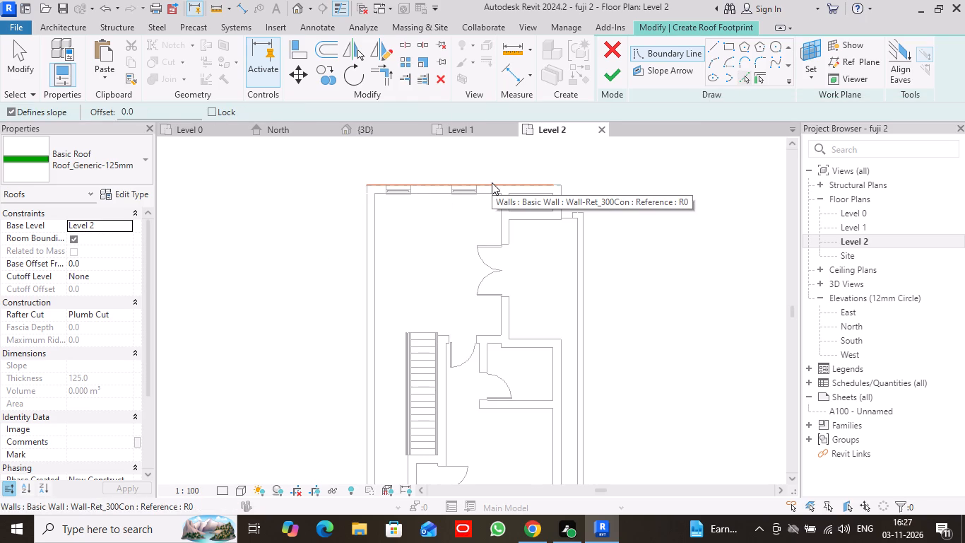
{"action": "left_click", "coordinate": [492, 182]}
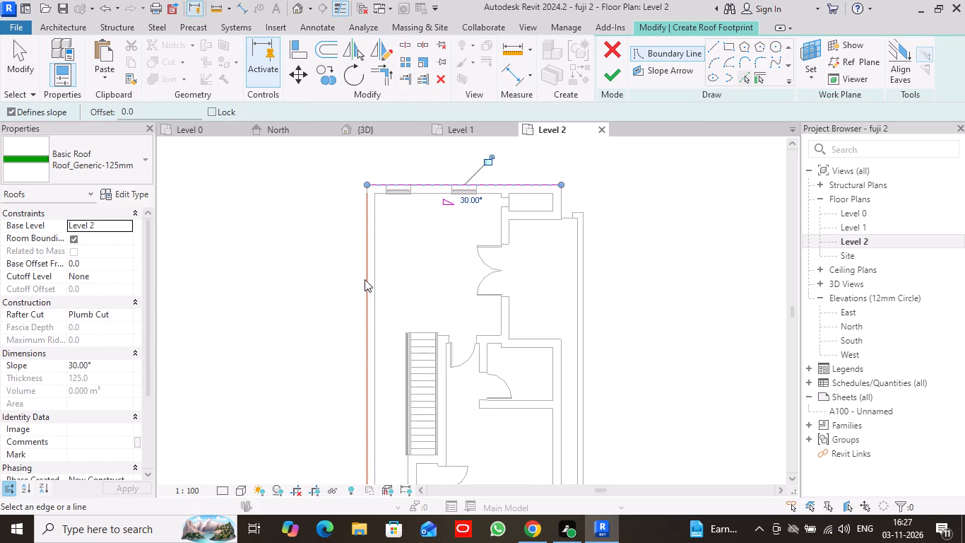
{"action": "left_click", "coordinate": [365, 279]}
{"action": "scroll", "coordinate": [454, 336], "scroll_direction": "down", "scroll_amount": 2}
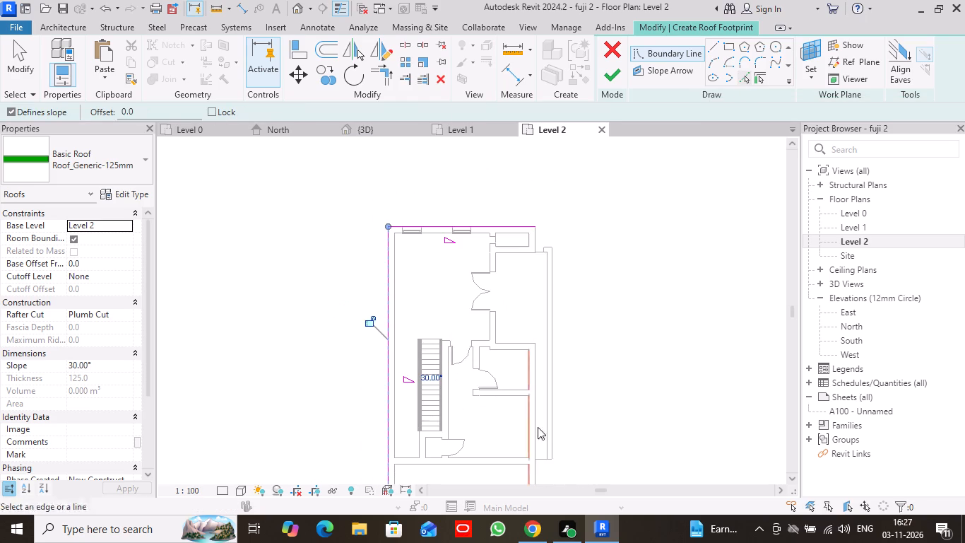
{"action": "middle_click_drag", "start_coordinate": [593, 436], "coordinate": [572, 360]}
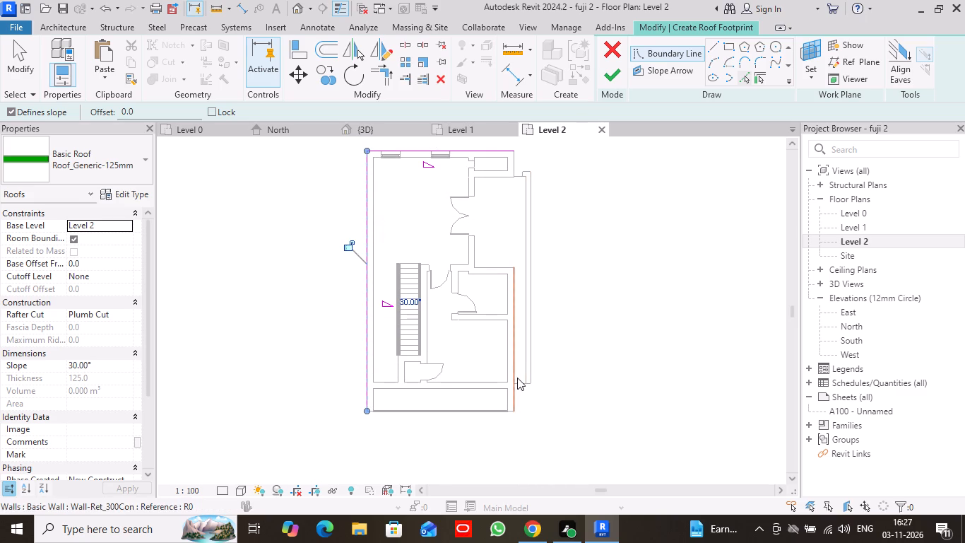
{"action": "left_click", "coordinate": [515, 373]}
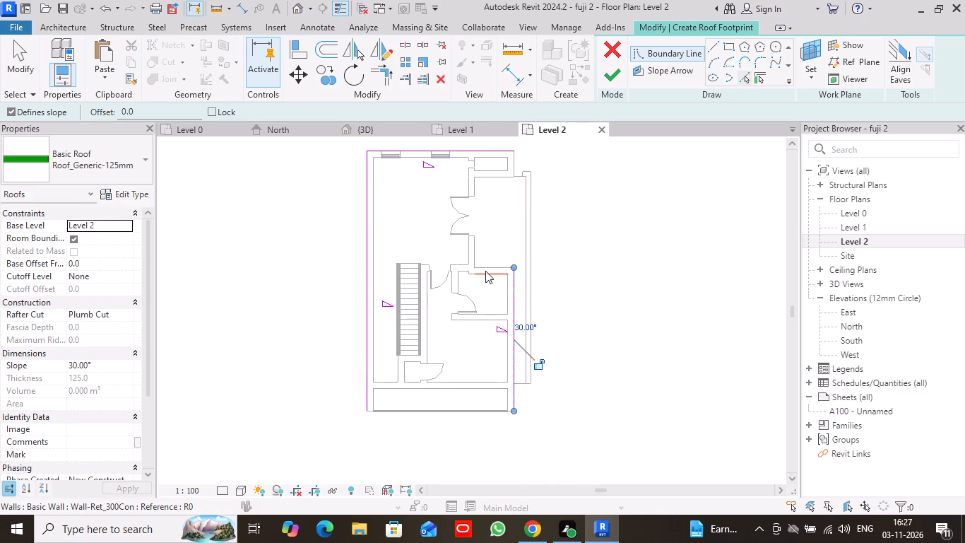
{"action": "left_click", "coordinate": [488, 265]}
{"action": "left_click", "coordinate": [475, 248]}
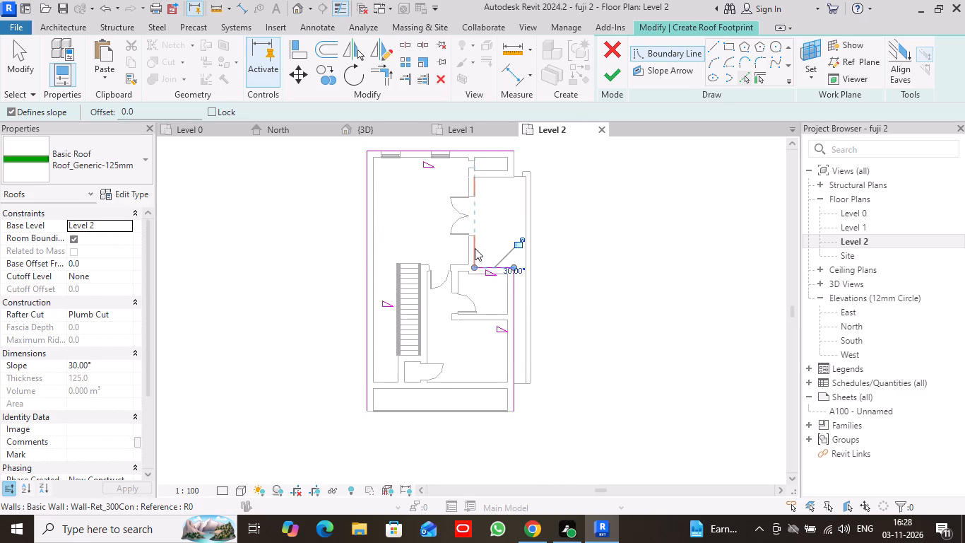
{"action": "left_click", "coordinate": [499, 175]}
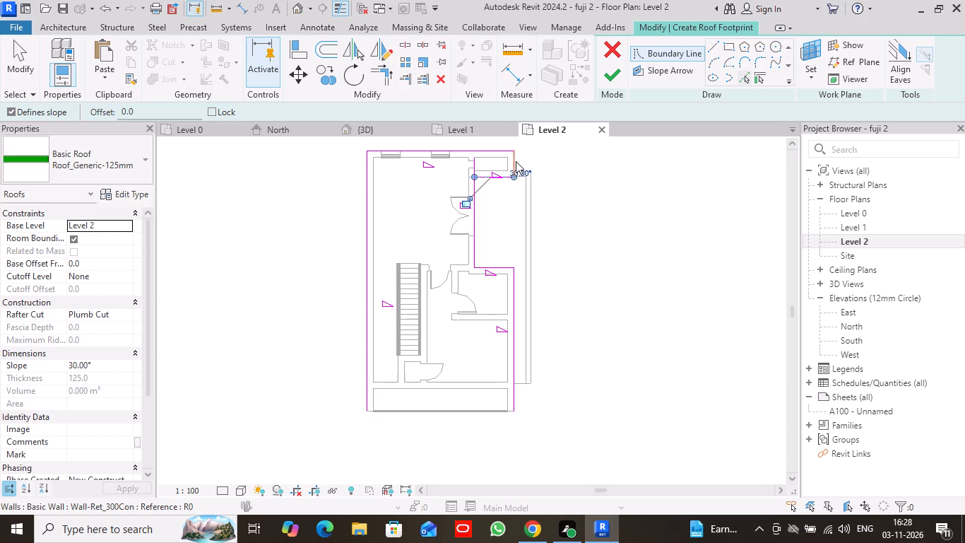
{"action": "left_click", "coordinate": [514, 162]}
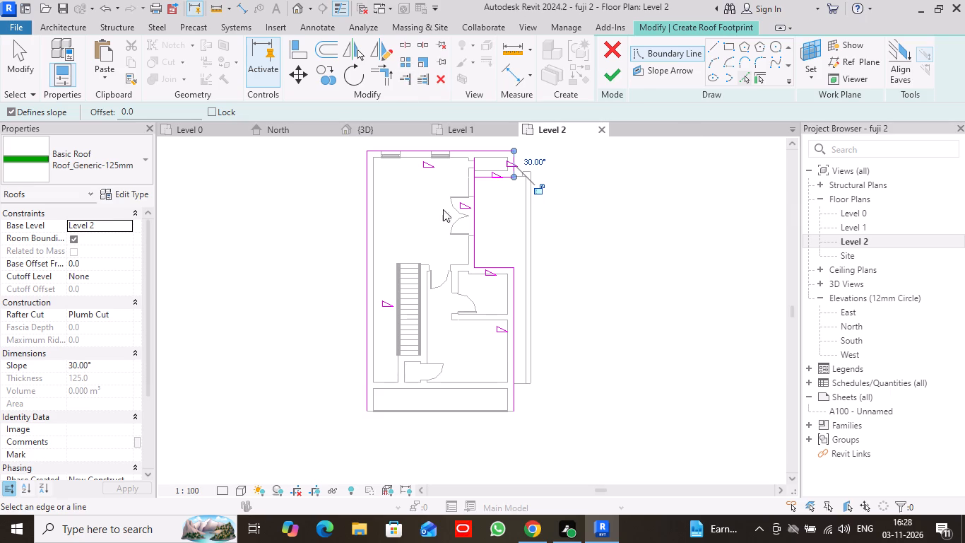
Trim the recess's long roof boundary line to a corner with the recess's northern boundary line.
{"action": "scroll", "coordinate": [451, 206], "scroll_direction": "up", "scroll_amount": 3}
{"action": "middle_click_drag", "start_coordinate": [516, 173], "coordinate": [516, 240]}
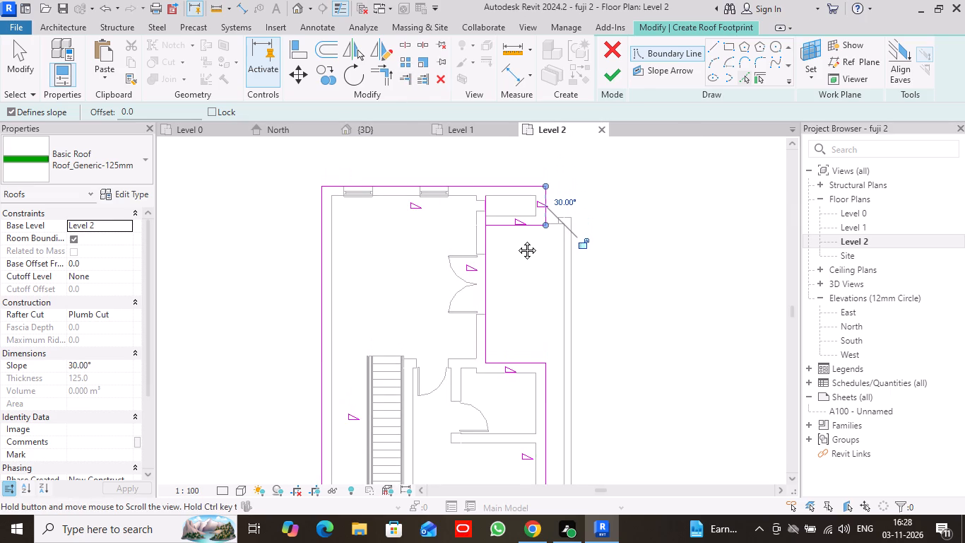
{"action": "middle_click_drag", "start_coordinate": [516, 240], "coordinate": [516, 252]}
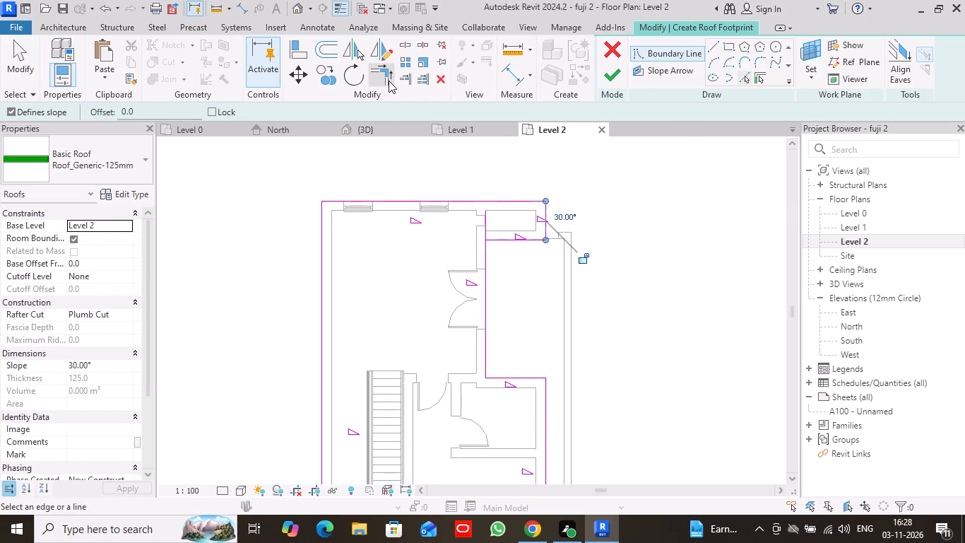
{"action": "left_click", "coordinate": [389, 80]}
{"action": "left_click", "coordinate": [484, 262]}
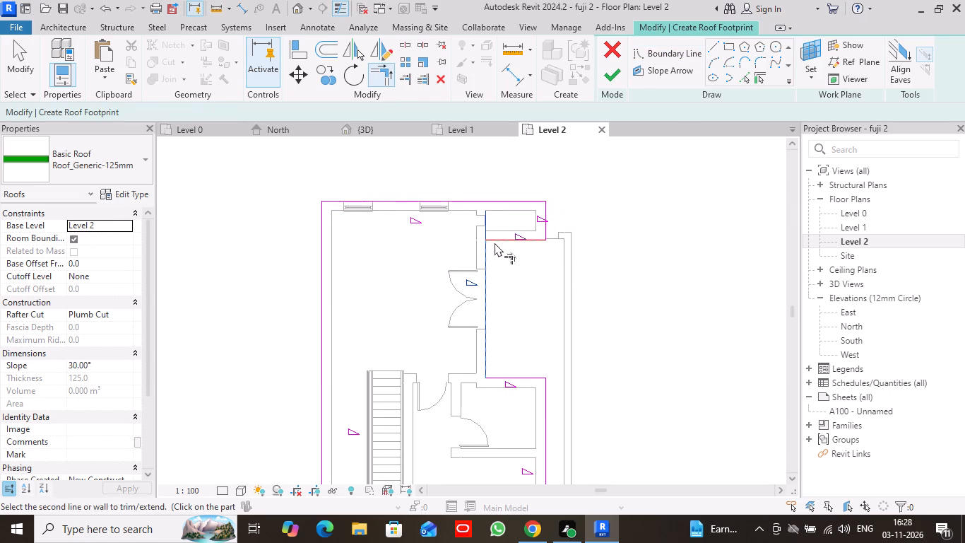
{"action": "left_click", "coordinate": [498, 237]}
Close the roof footprint with a straight boundary line about 7155 mm long along the south edge, from the west line to the east line.
{"action": "scroll", "coordinate": [530, 303], "scroll_direction": "down", "scroll_amount": 2}
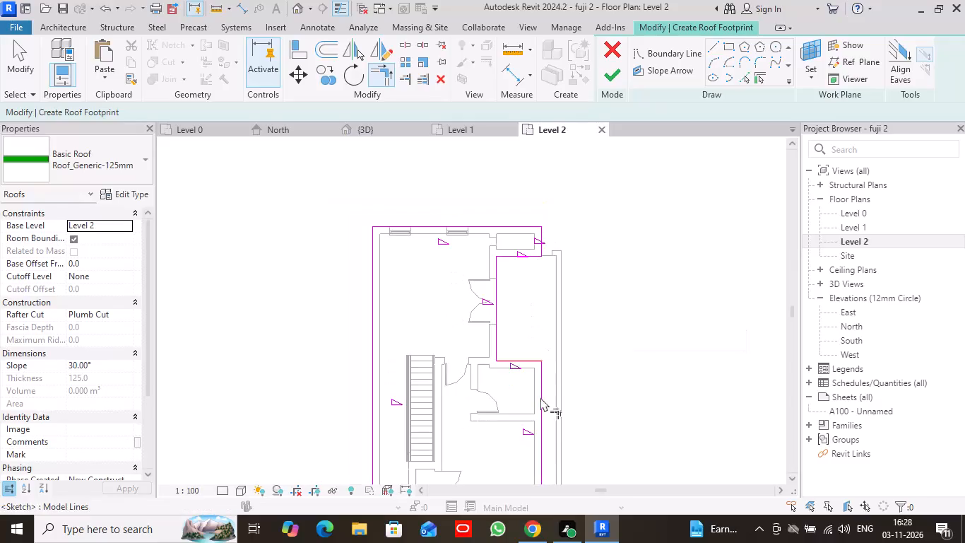
{"action": "middle_click_drag", "start_coordinate": [554, 454], "coordinate": [552, 375]}
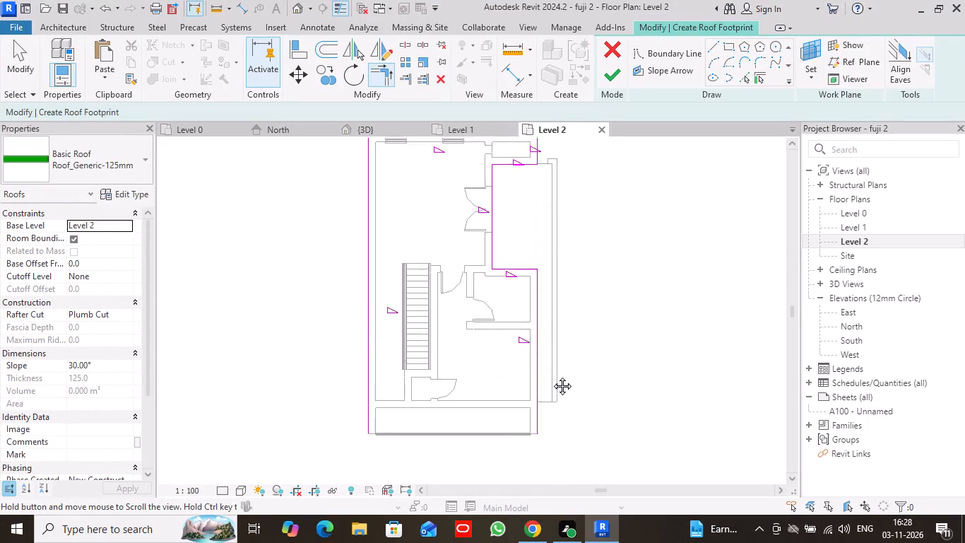
{"action": "middle_click_drag", "start_coordinate": [552, 375], "coordinate": [555, 372]}
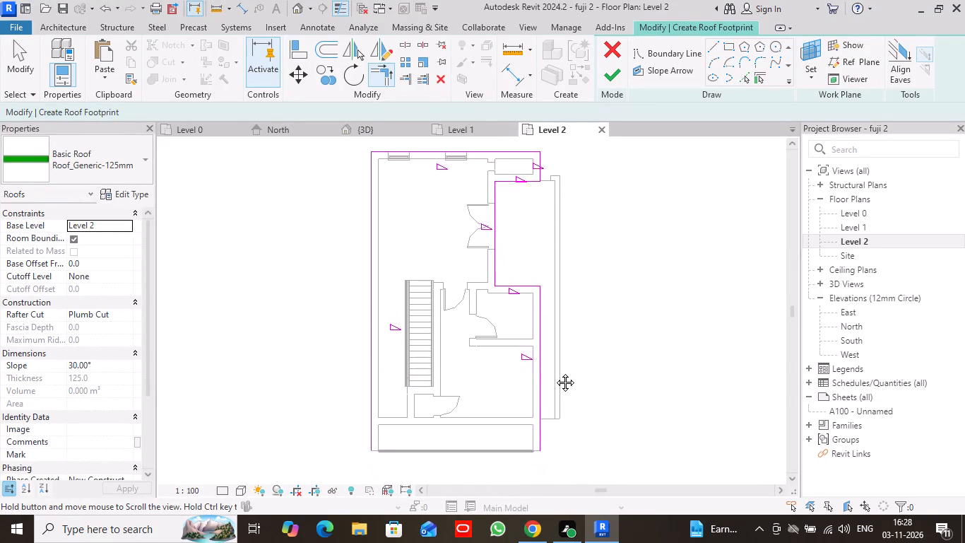
{"action": "middle_click_drag", "start_coordinate": [555, 372], "coordinate": [555, 370]}
{"action": "scroll", "coordinate": [555, 370], "scroll_direction": "up", "scroll_amount": 1}
{"action": "left_click", "coordinate": [711, 42]}
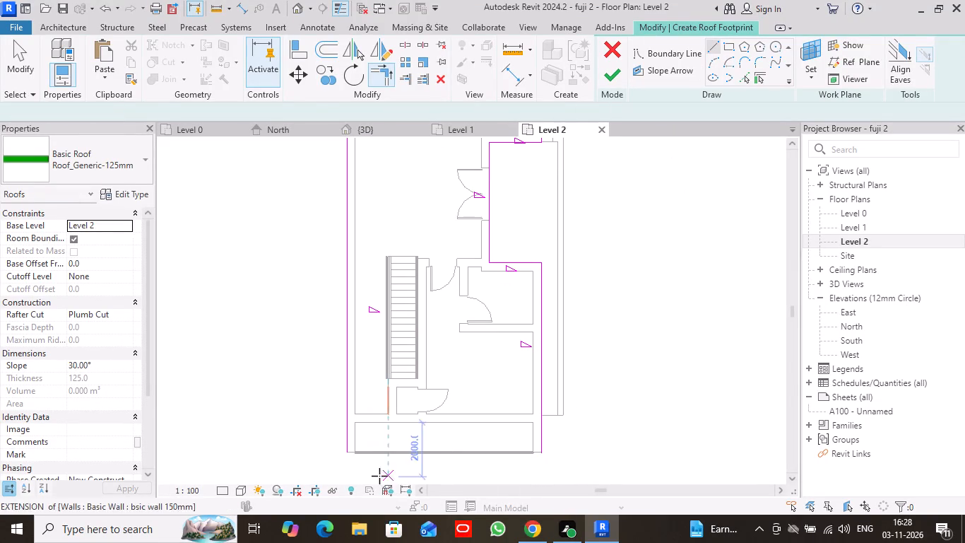
{"action": "left_click", "coordinate": [347, 451]}
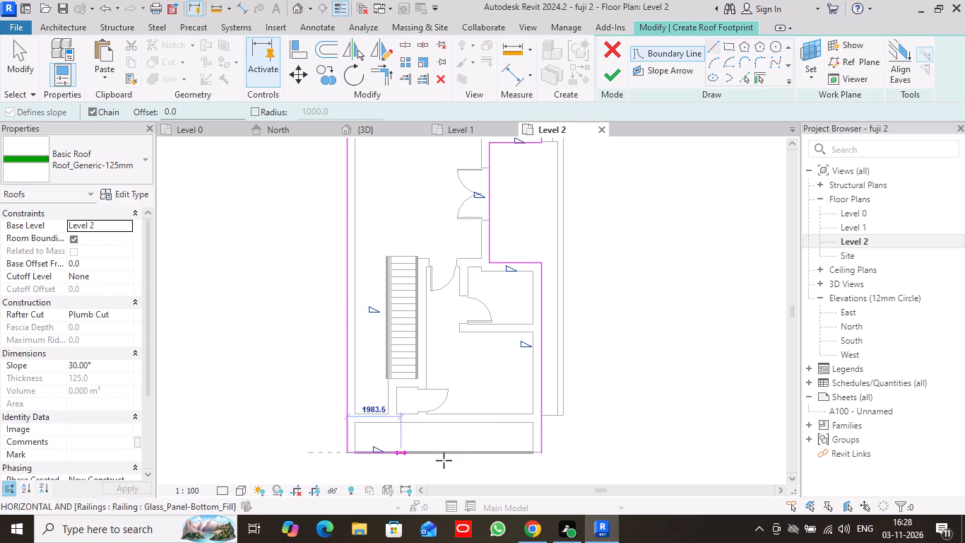
{"action": "left_click", "coordinate": [543, 452]}
{"action": "scroll", "coordinate": [579, 379], "scroll_direction": "down", "scroll_amount": 3}
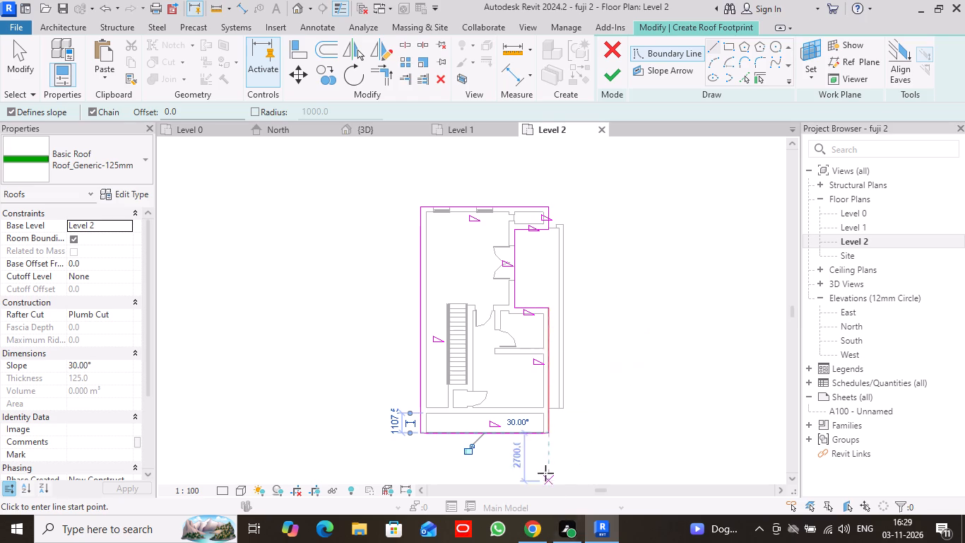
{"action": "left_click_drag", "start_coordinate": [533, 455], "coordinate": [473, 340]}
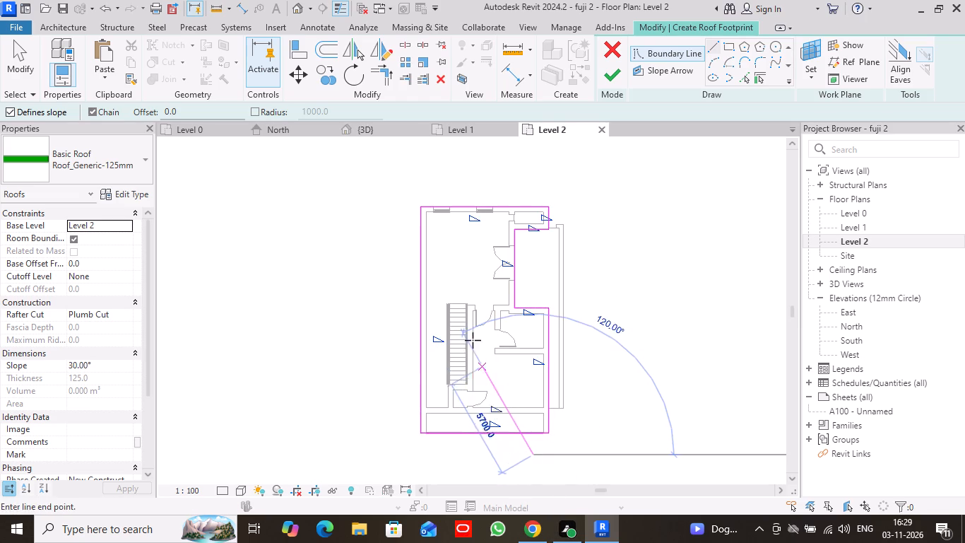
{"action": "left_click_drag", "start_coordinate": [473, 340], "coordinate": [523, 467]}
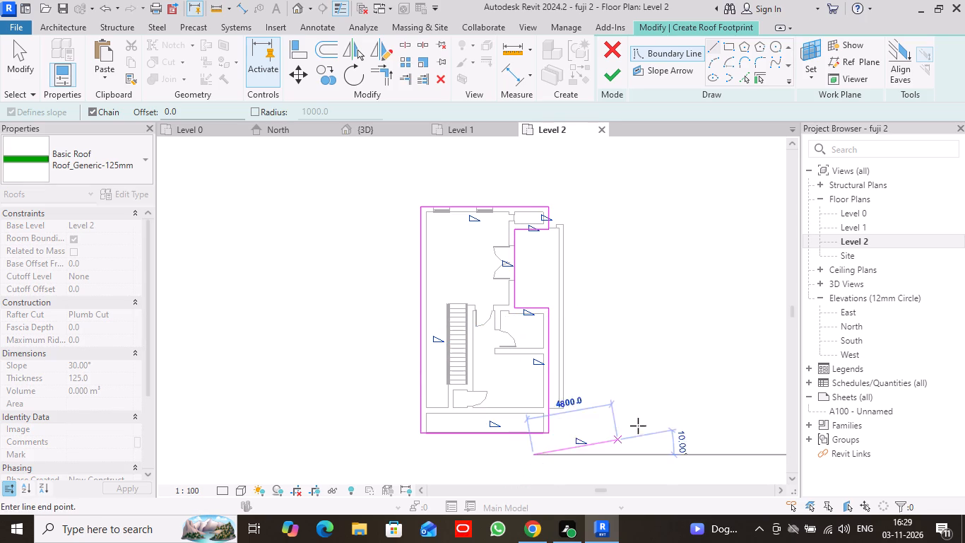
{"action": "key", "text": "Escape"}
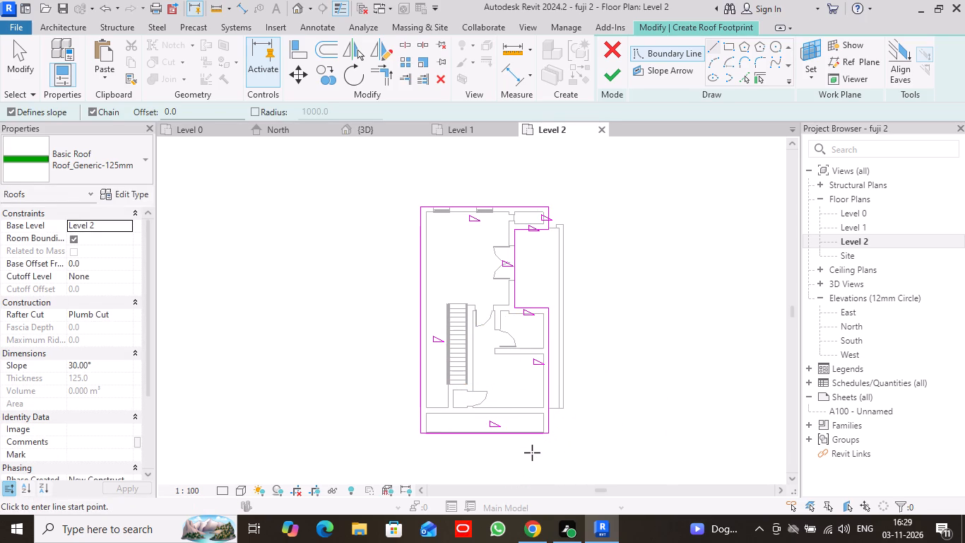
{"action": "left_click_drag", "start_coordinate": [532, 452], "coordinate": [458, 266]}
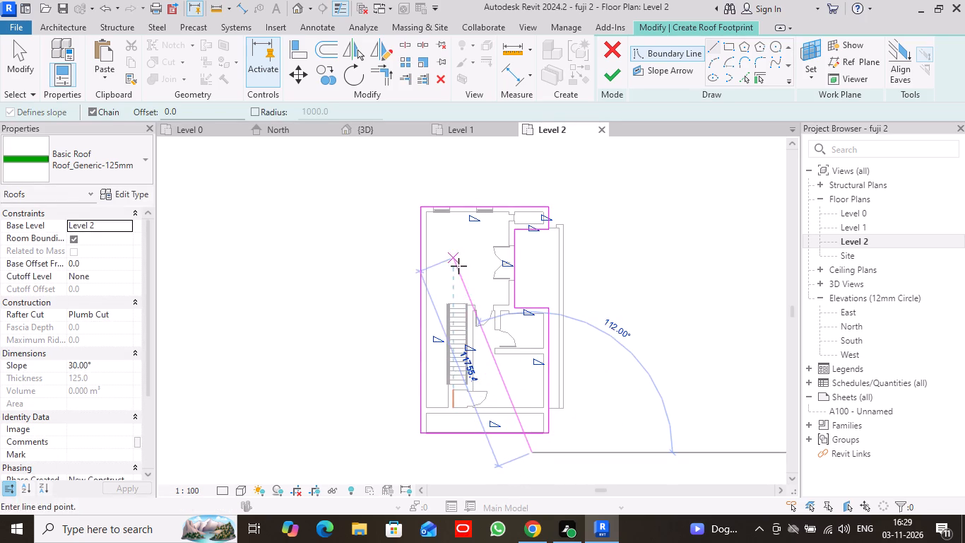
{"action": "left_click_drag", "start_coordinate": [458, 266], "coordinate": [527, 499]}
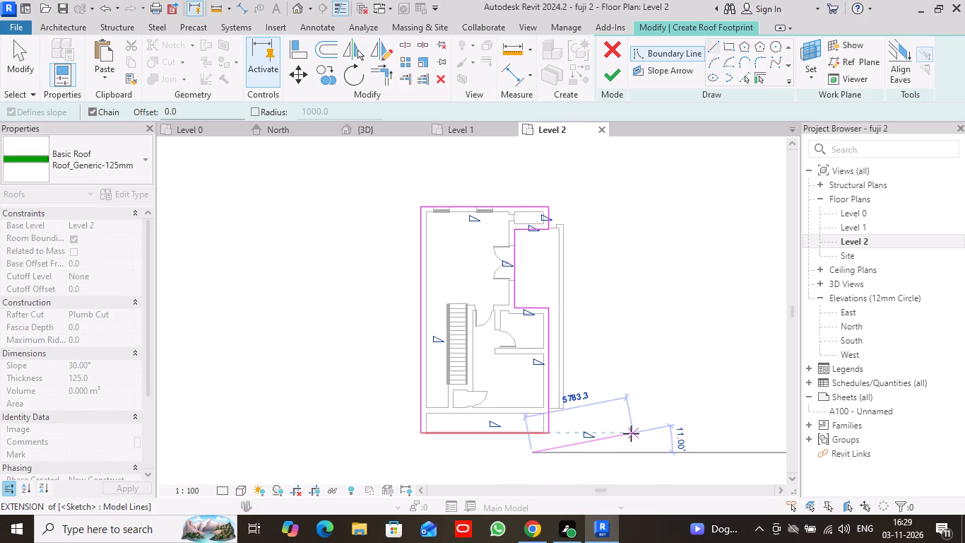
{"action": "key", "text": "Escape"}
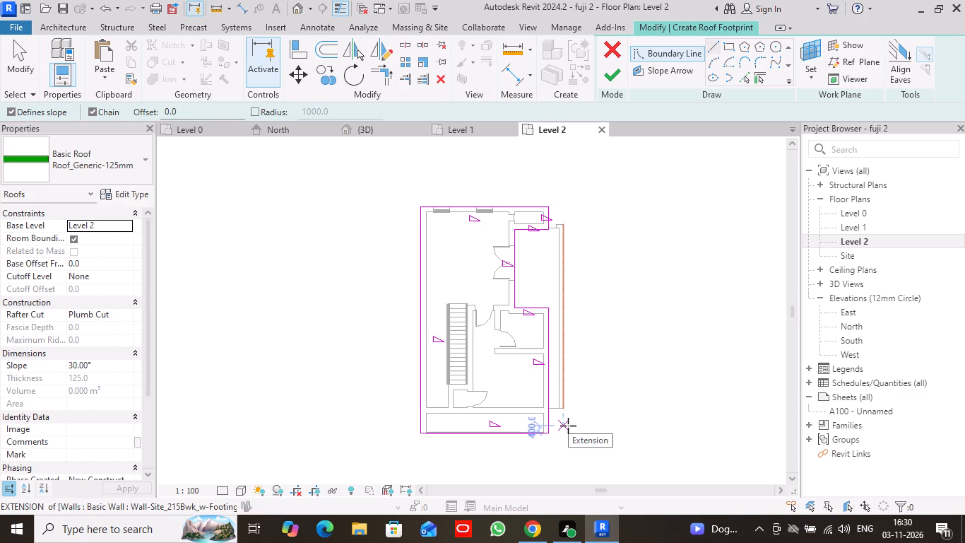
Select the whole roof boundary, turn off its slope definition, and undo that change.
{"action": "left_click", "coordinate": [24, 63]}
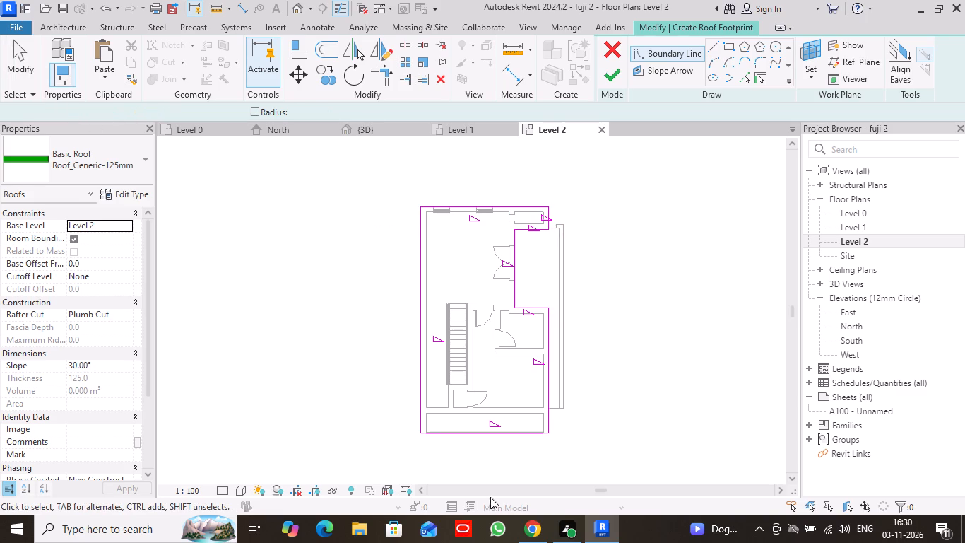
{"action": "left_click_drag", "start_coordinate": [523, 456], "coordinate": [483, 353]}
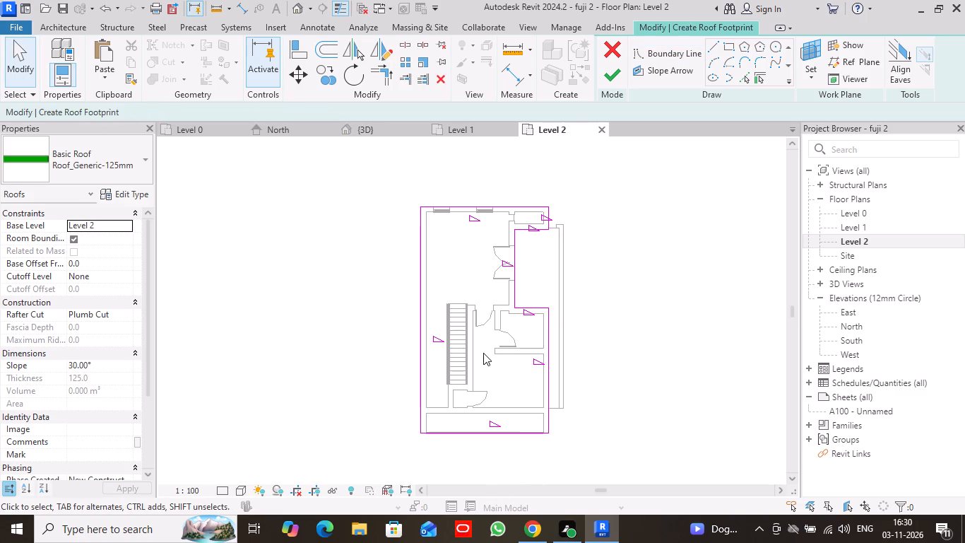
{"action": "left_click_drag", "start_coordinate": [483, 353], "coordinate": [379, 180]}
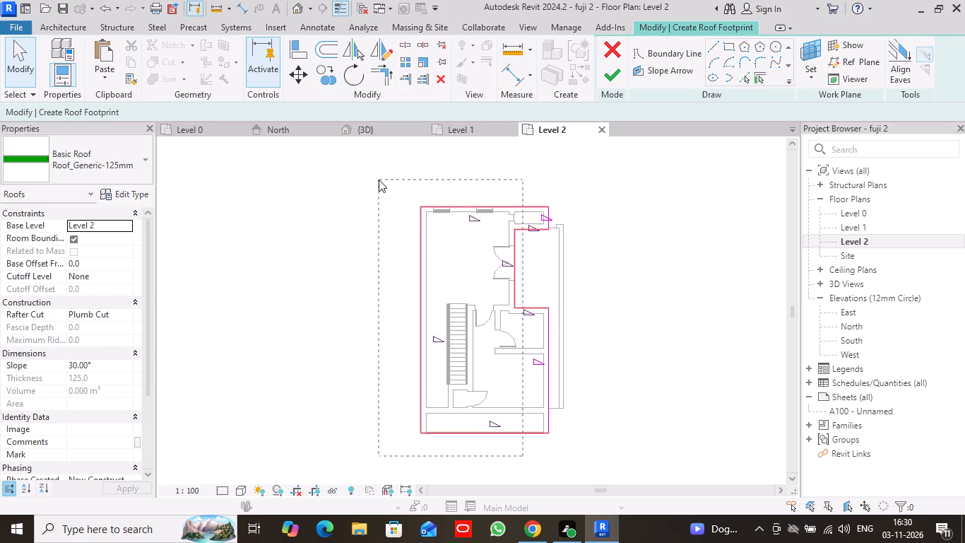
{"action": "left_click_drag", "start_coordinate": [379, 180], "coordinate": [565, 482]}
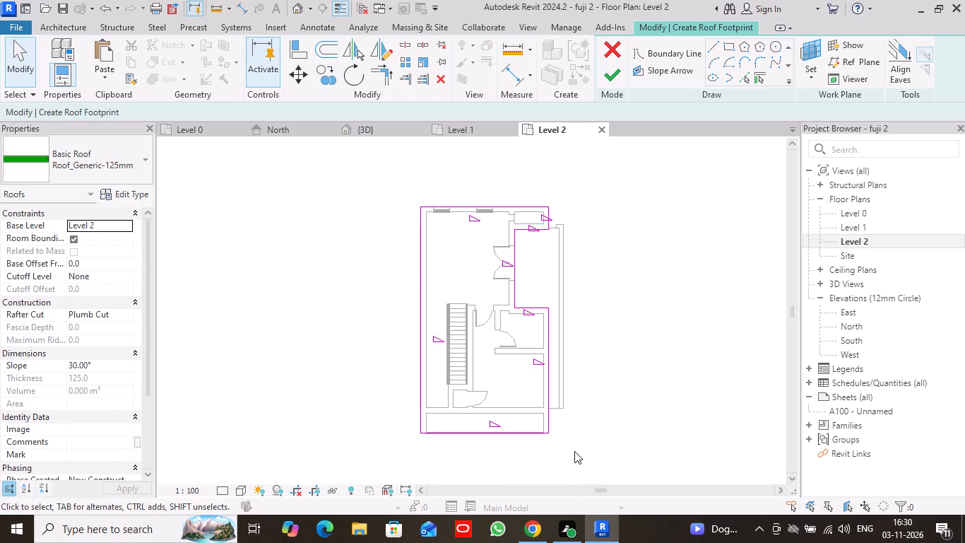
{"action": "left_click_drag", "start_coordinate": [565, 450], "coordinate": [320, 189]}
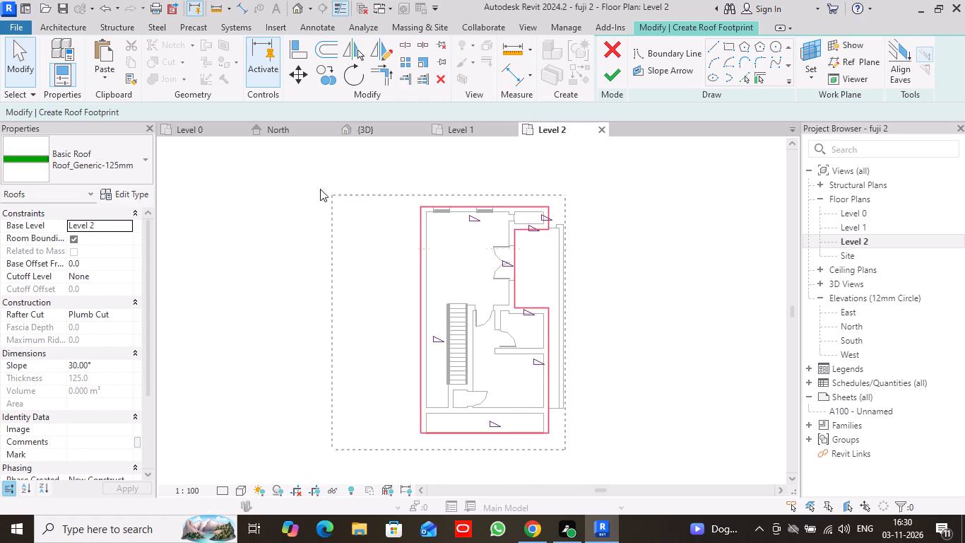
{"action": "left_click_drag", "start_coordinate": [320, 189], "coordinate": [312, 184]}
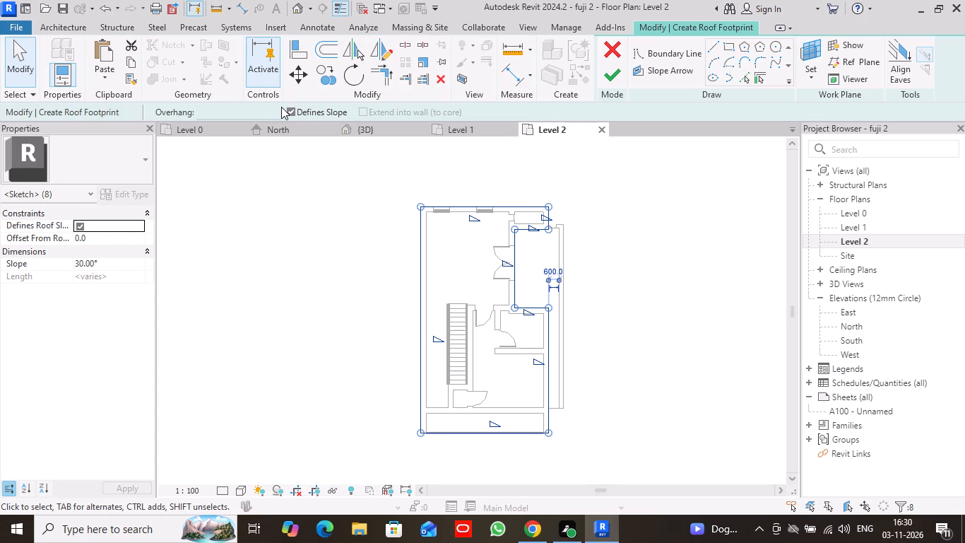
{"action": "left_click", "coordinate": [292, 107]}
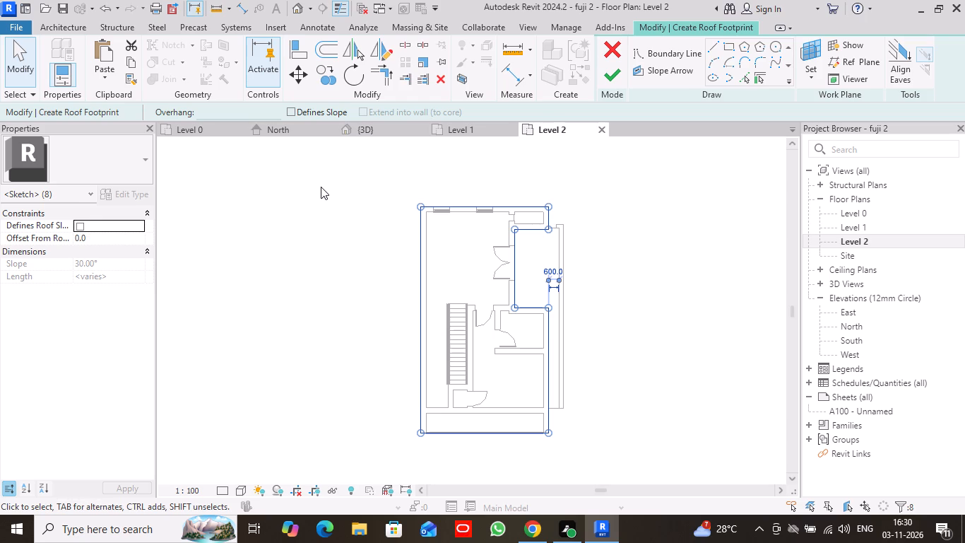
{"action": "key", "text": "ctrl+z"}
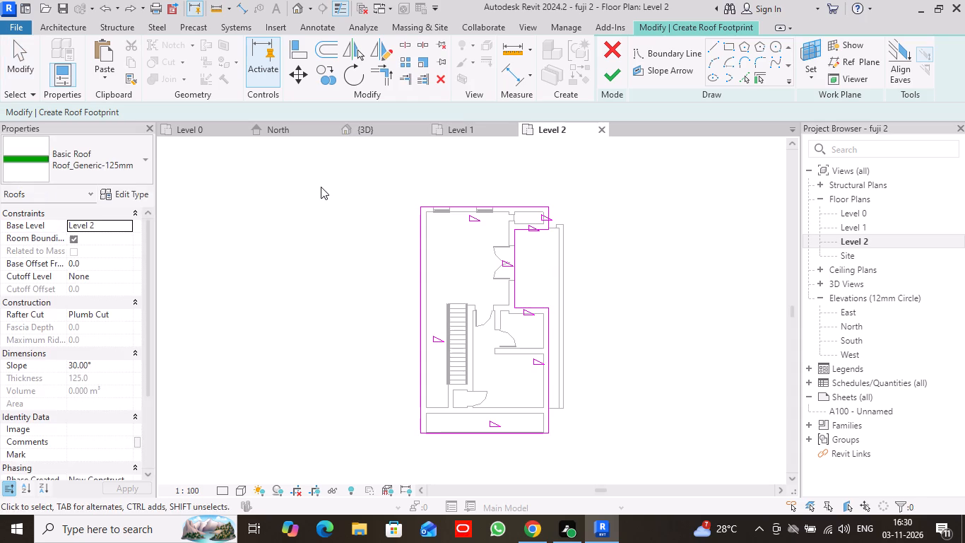
Turn off Defines Slope for the north and south roof boundary lines and the three recess lines by the double door.
{"action": "left_click_drag", "start_coordinate": [519, 448], "coordinate": [493, 371]}
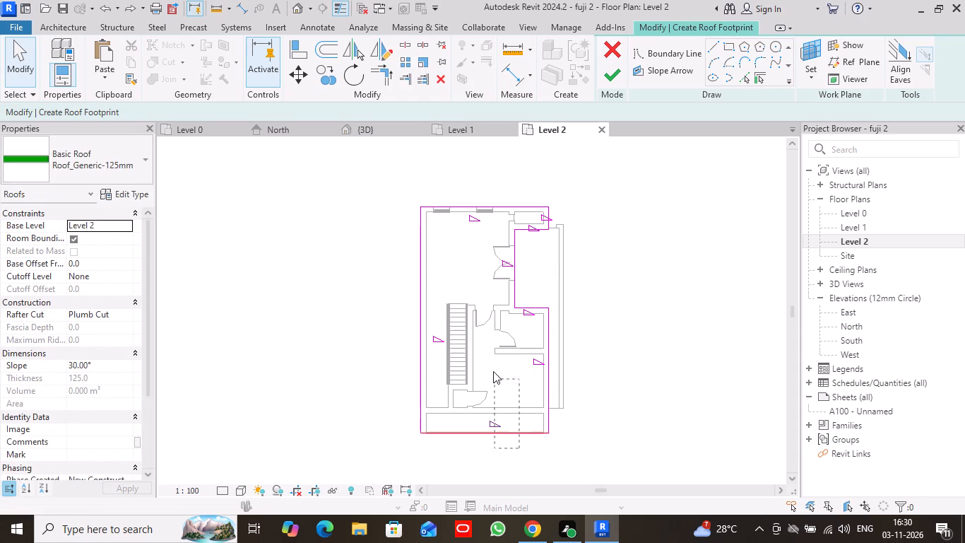
{"action": "left_click_drag", "start_coordinate": [493, 371], "coordinate": [473, 192]}
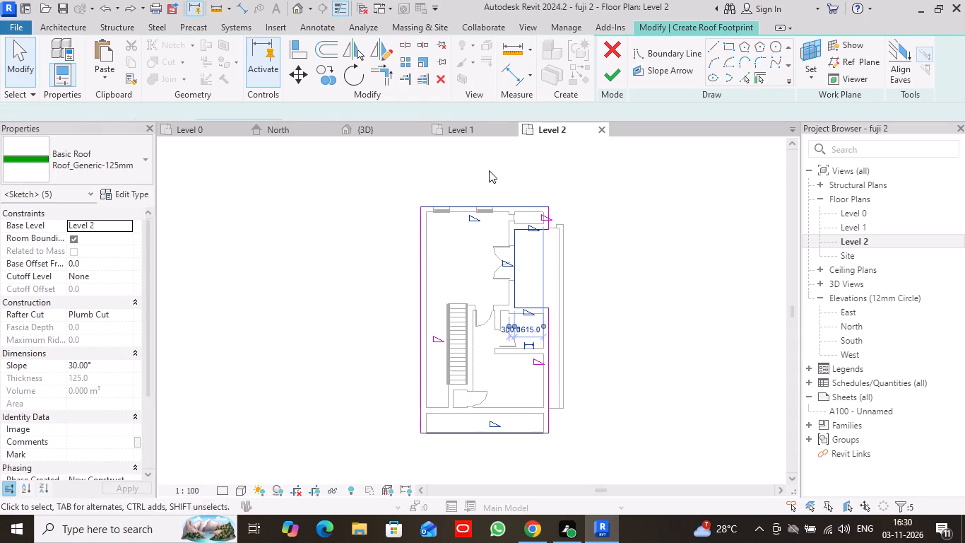
{"action": "left_click", "coordinate": [290, 111]}
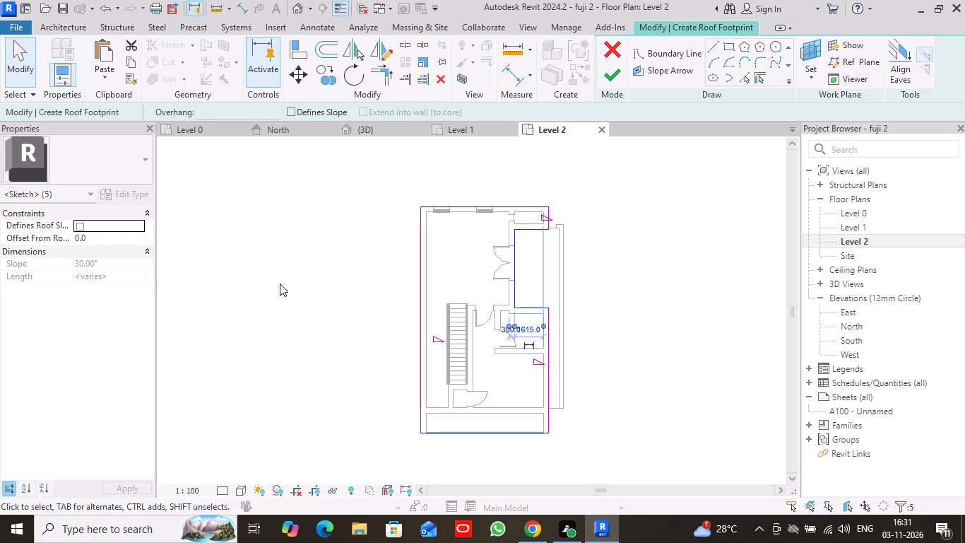
Set the slope of the west boundary line and both outer east boundary lines to 35° and finish the roof.
{"action": "scroll", "coordinate": [477, 307], "scroll_direction": "up", "scroll_amount": 2}
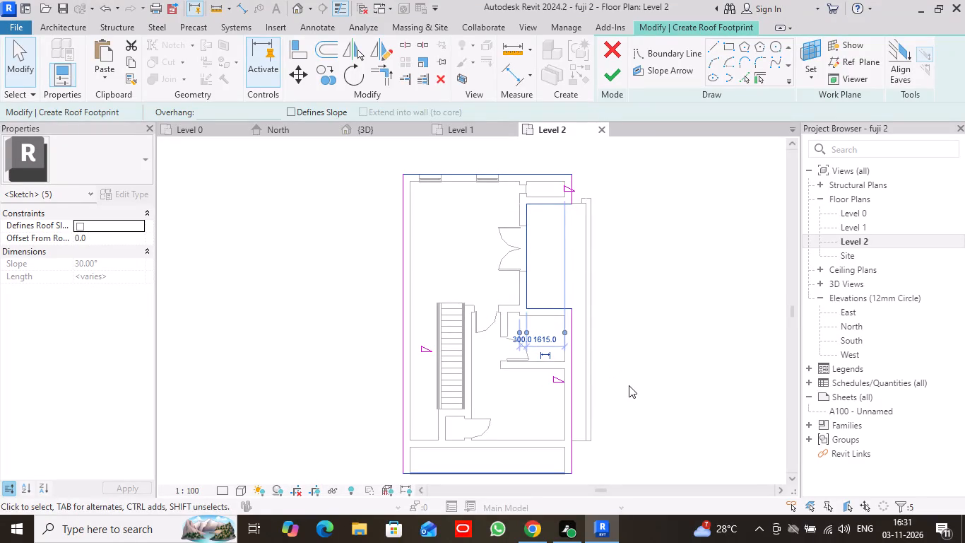
{"action": "left_click_drag", "start_coordinate": [644, 381], "coordinate": [364, 322]}
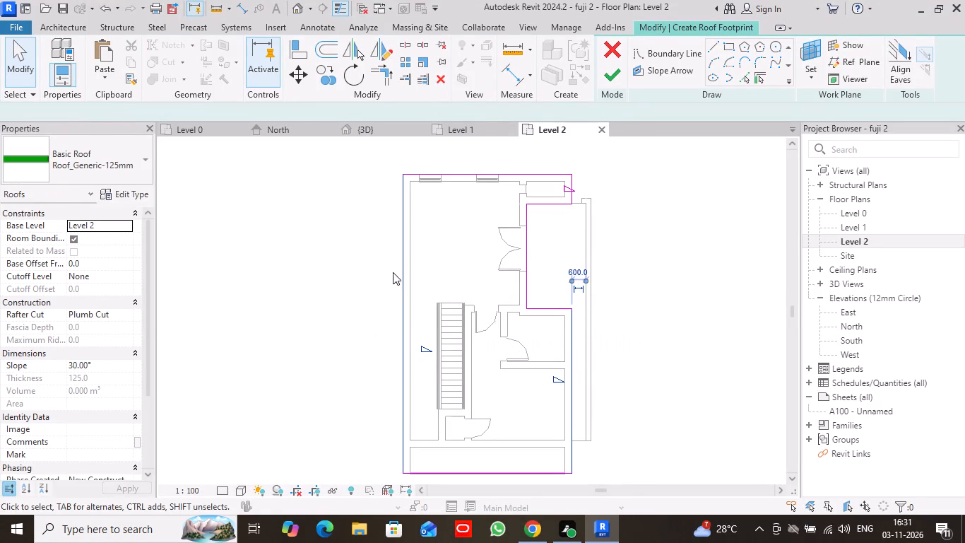
{"action": "left_click", "coordinate": [572, 183], "text": "ctrl"}
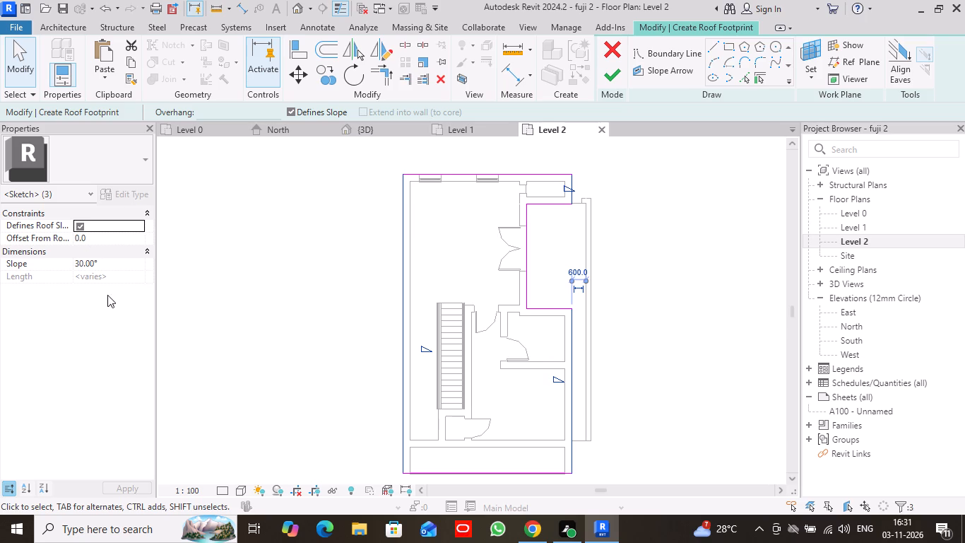
{"action": "left_click", "coordinate": [100, 264]}
{"action": "left_click_drag", "start_coordinate": [100, 264], "coordinate": [54, 262]}
{"action": "type", "text": "35"}
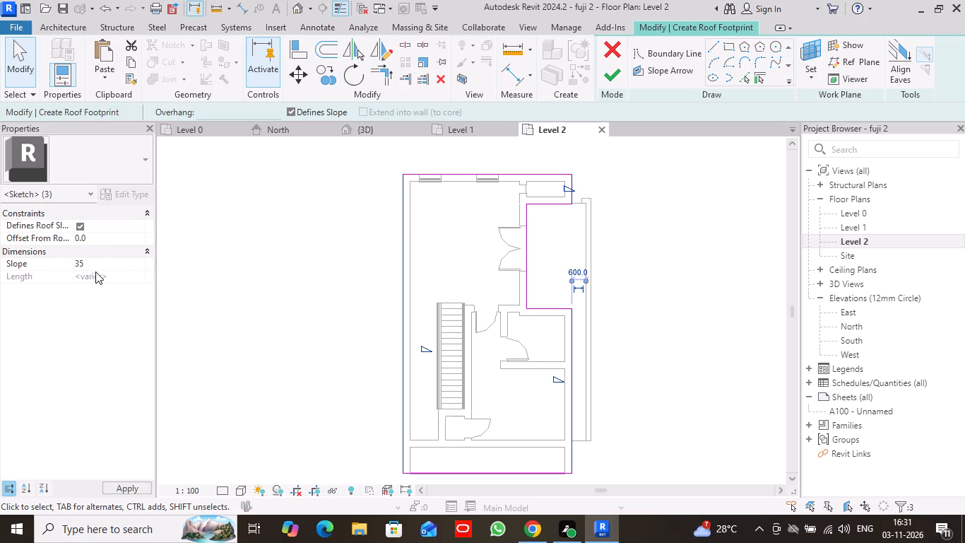
{"action": "left_click", "coordinate": [129, 488]}
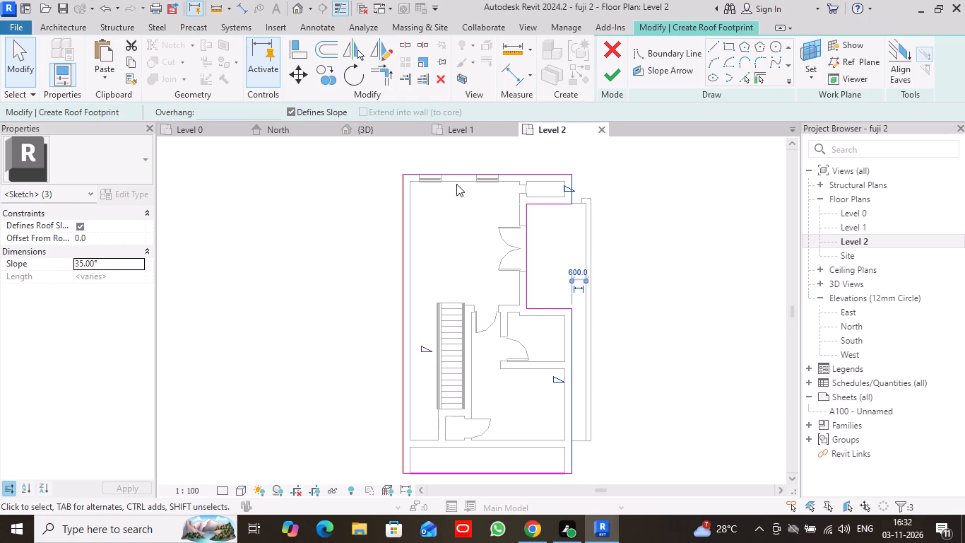
{"action": "left_click", "coordinate": [613, 74]}
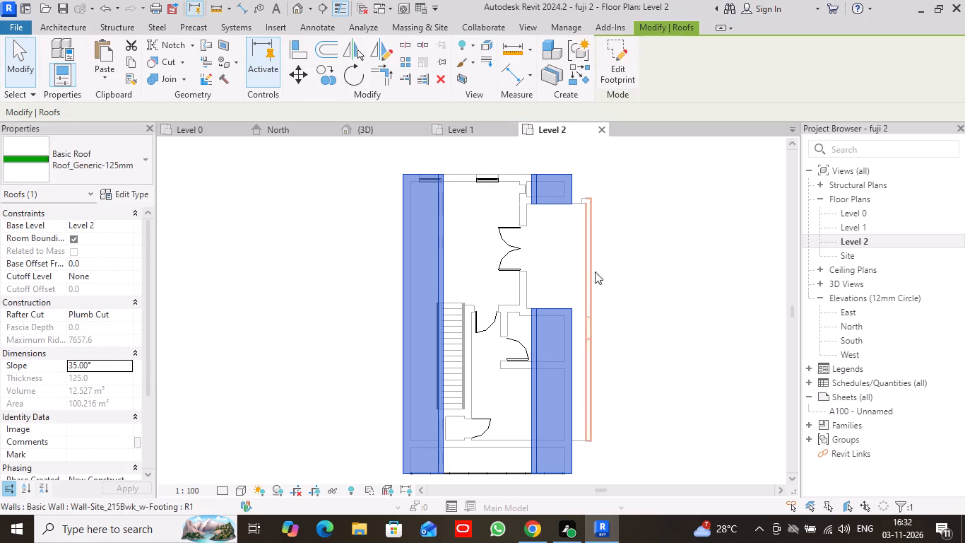
Examine the finished roof over the whole house in the 3D view.
{"action": "left_click", "coordinate": [385, 132]}
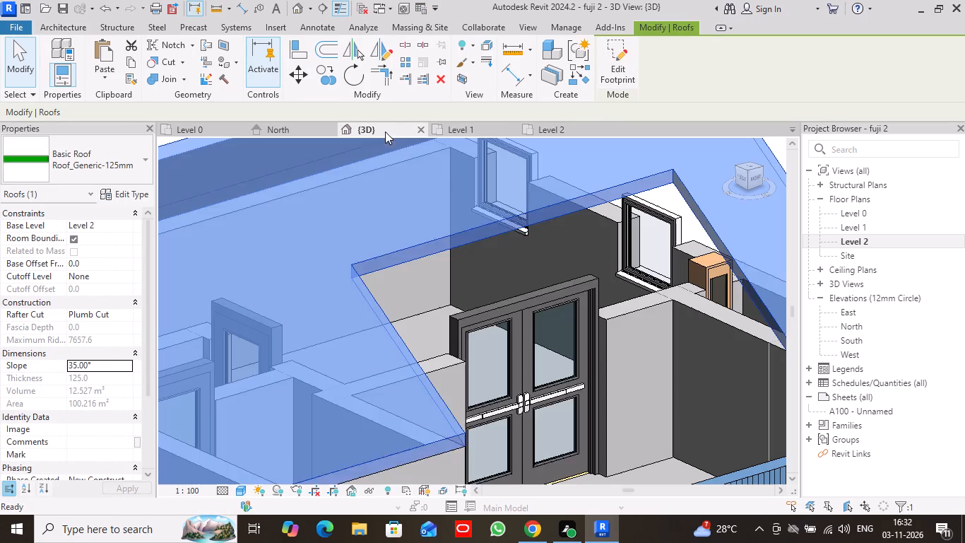
{"action": "scroll", "coordinate": [573, 335], "scroll_direction": "down", "scroll_amount": 4}
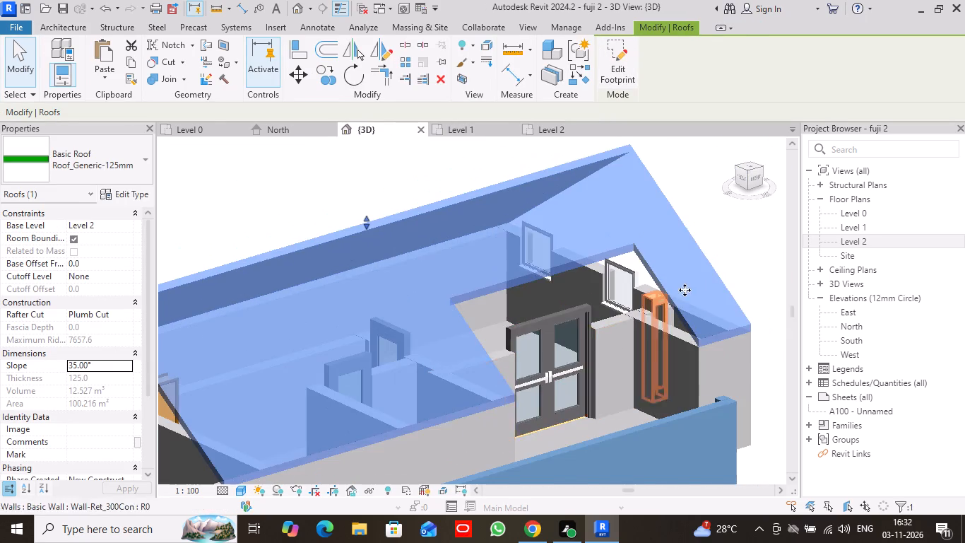
{"action": "left_click", "coordinate": [749, 238]}
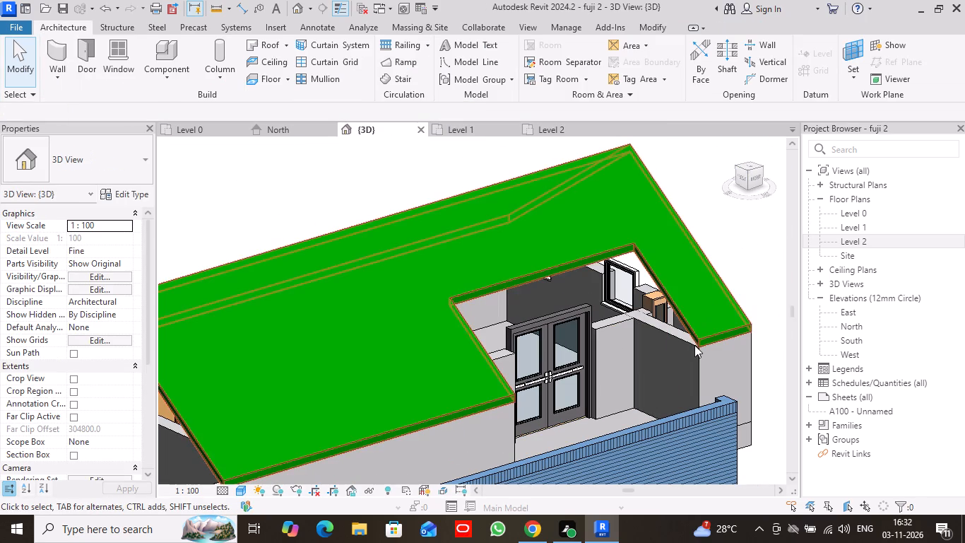
{"action": "scroll", "coordinate": [732, 214], "scroll_direction": "down", "scroll_amount": 5}
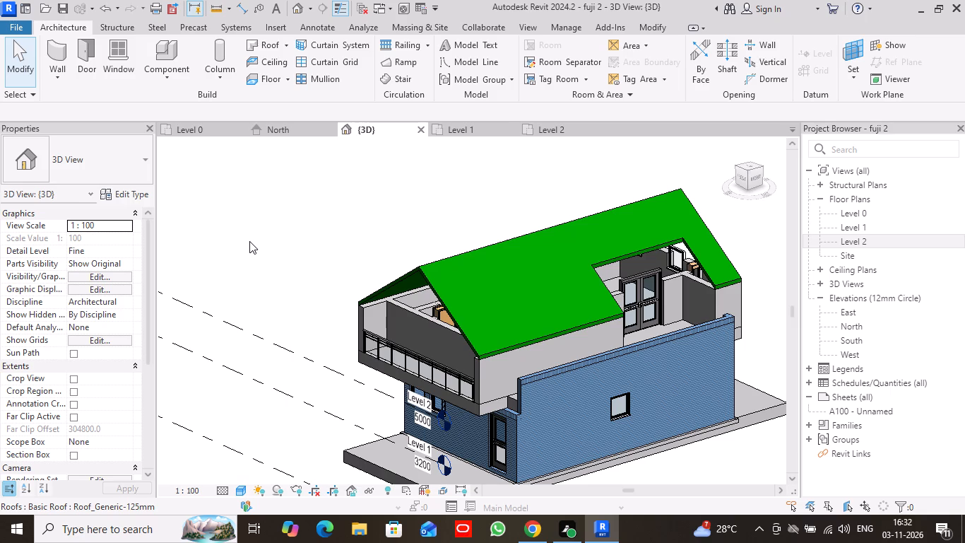
{"action": "scroll", "coordinate": [253, 270], "scroll_direction": "down", "scroll_amount": 2}
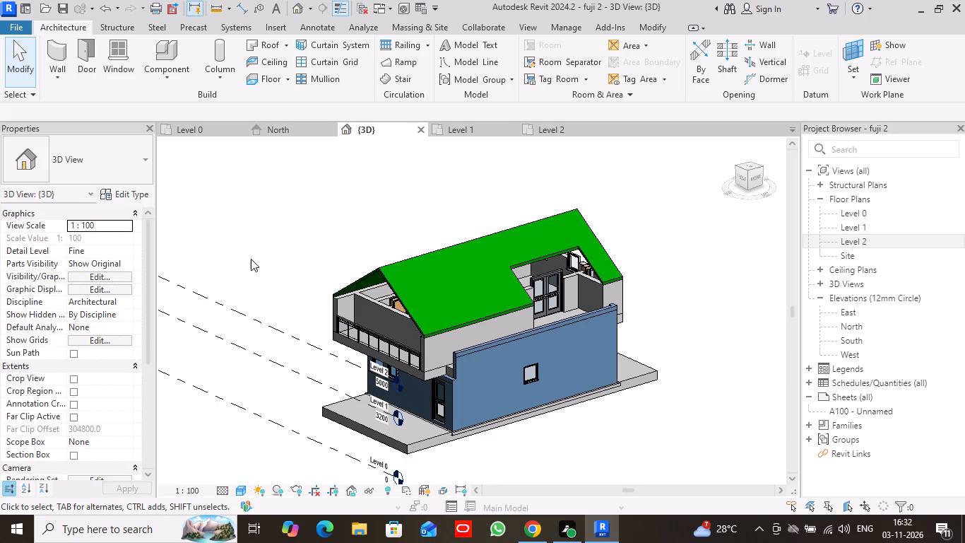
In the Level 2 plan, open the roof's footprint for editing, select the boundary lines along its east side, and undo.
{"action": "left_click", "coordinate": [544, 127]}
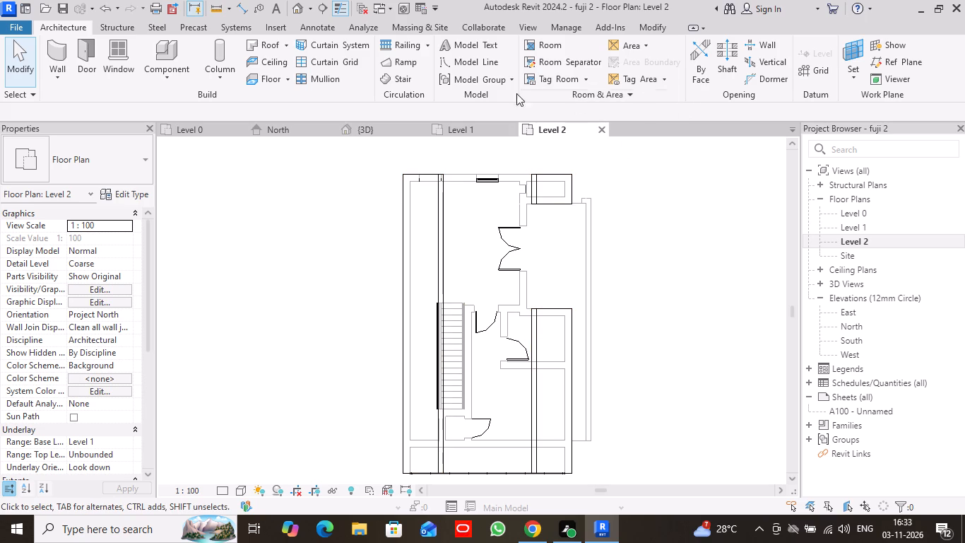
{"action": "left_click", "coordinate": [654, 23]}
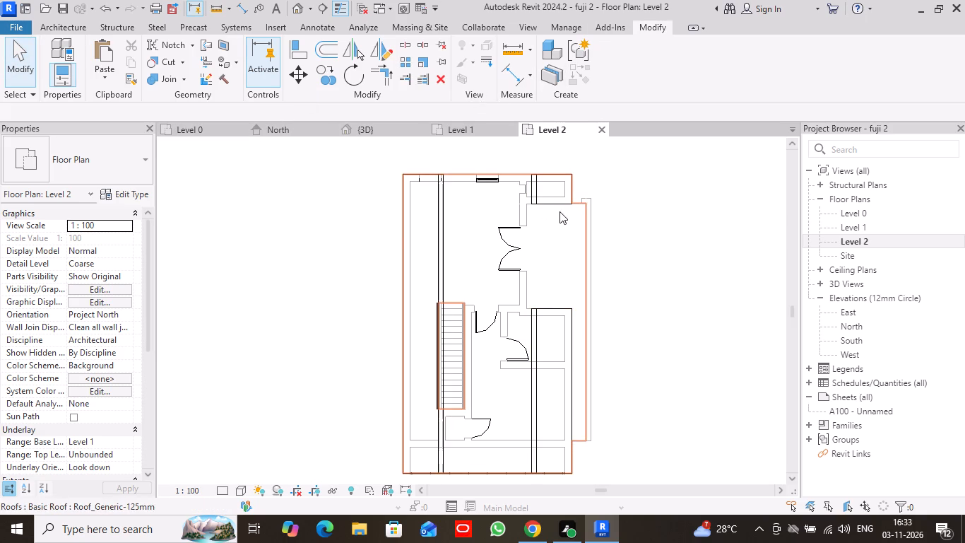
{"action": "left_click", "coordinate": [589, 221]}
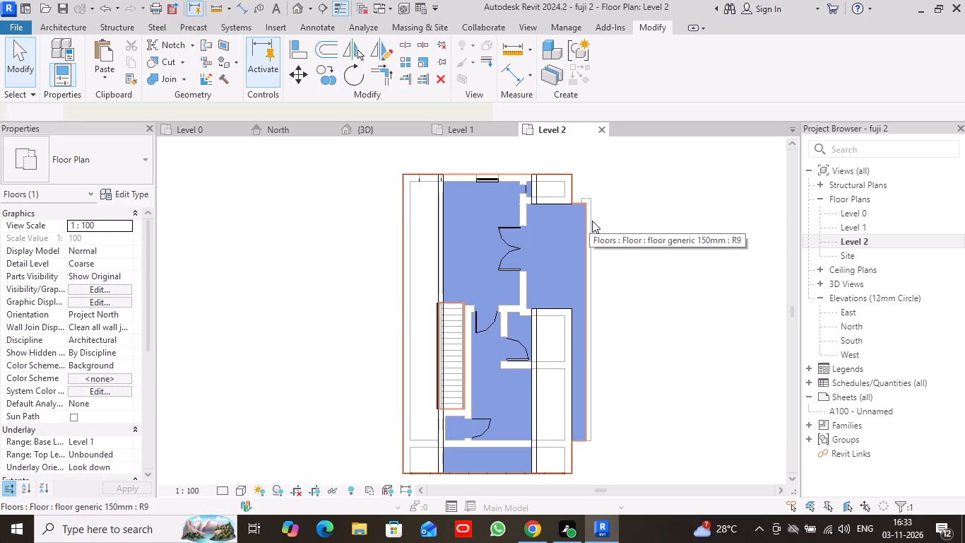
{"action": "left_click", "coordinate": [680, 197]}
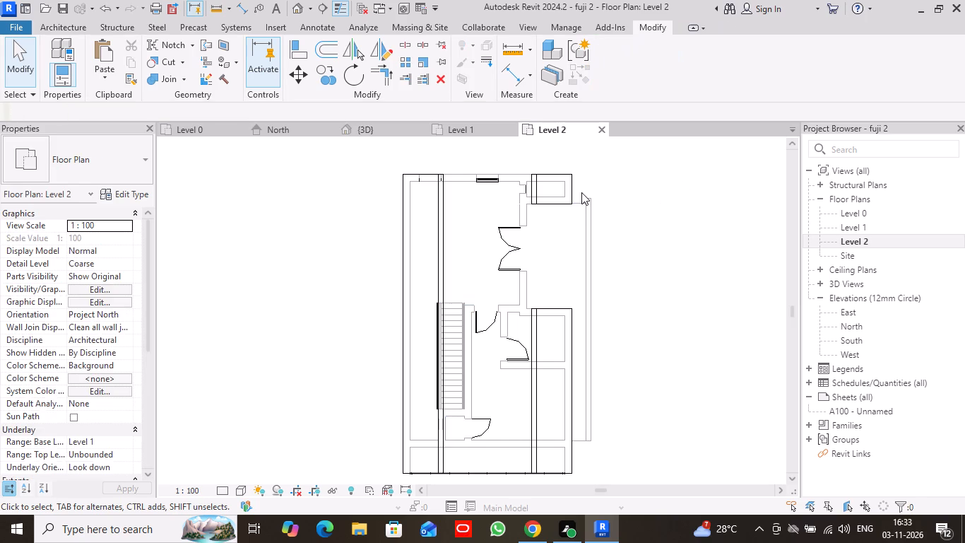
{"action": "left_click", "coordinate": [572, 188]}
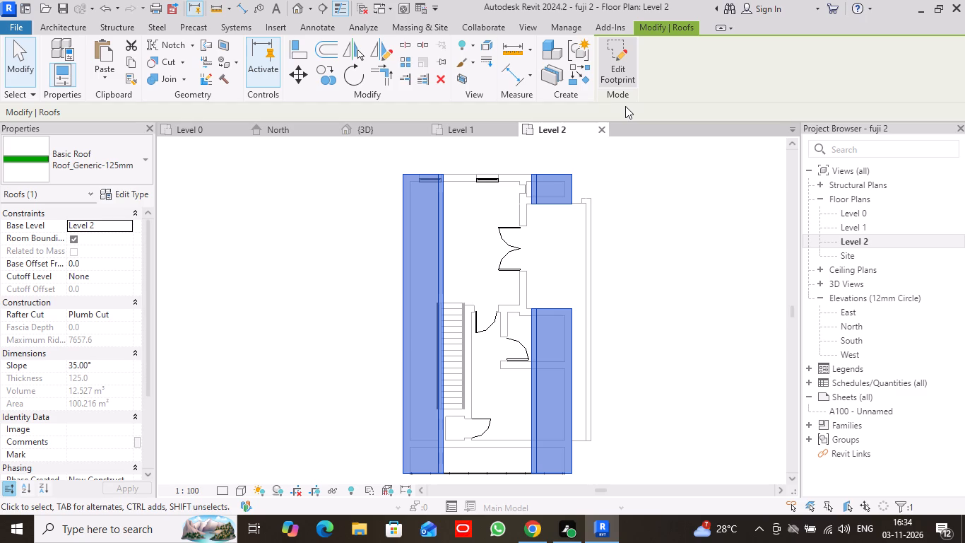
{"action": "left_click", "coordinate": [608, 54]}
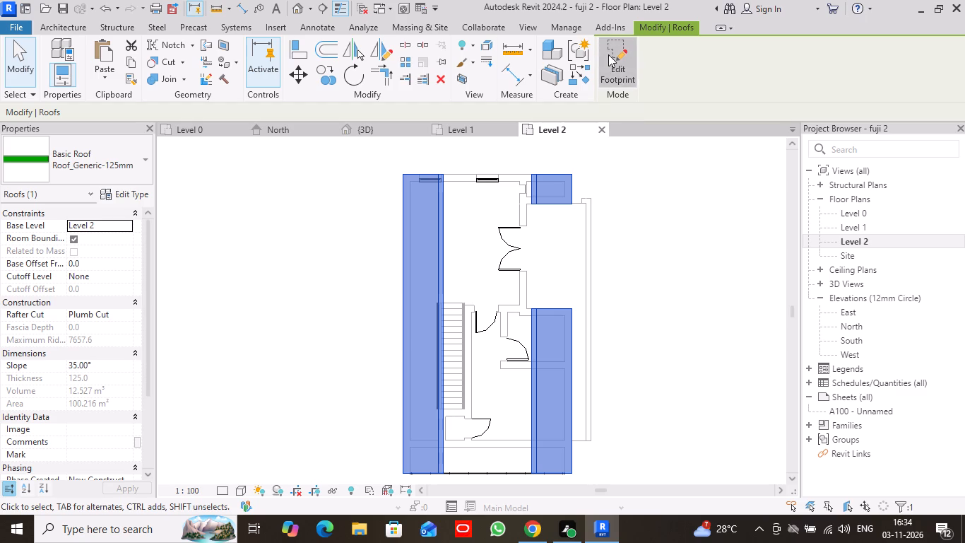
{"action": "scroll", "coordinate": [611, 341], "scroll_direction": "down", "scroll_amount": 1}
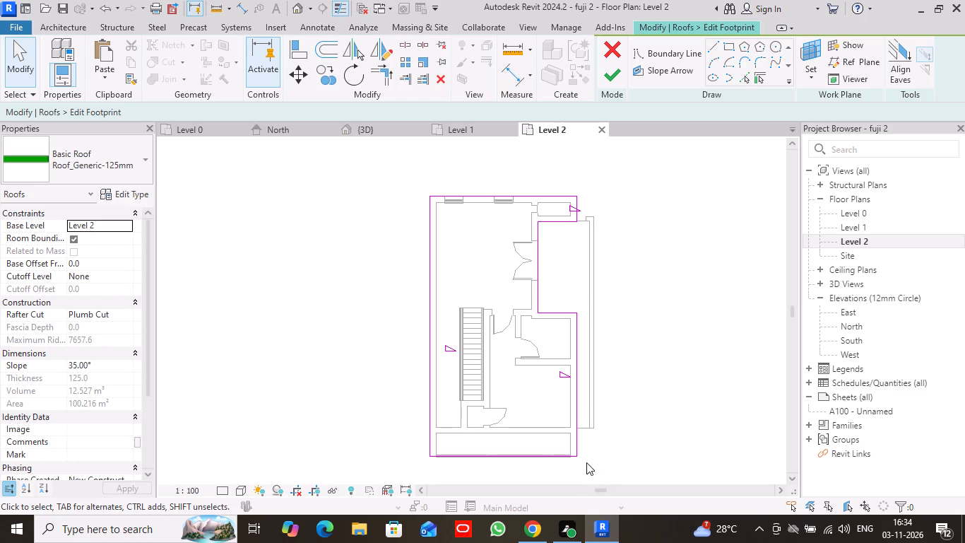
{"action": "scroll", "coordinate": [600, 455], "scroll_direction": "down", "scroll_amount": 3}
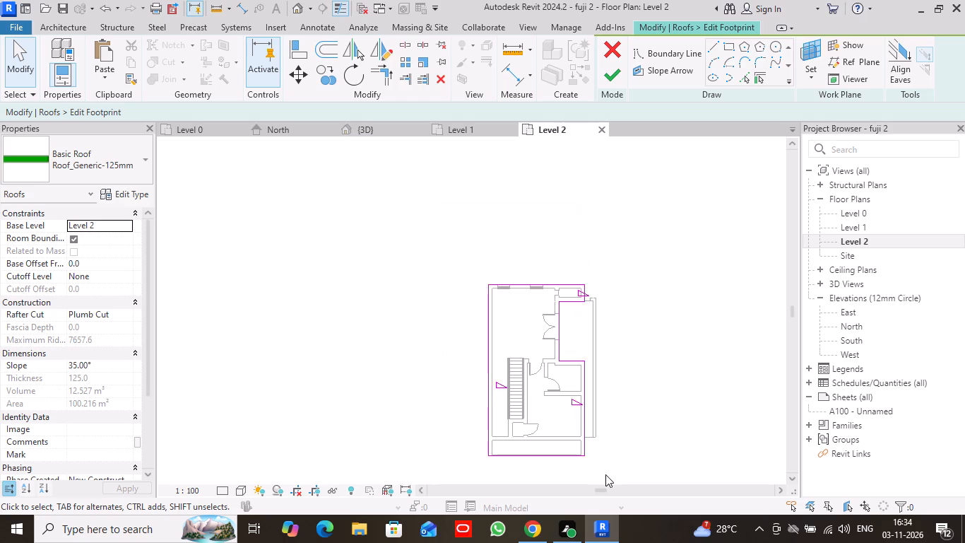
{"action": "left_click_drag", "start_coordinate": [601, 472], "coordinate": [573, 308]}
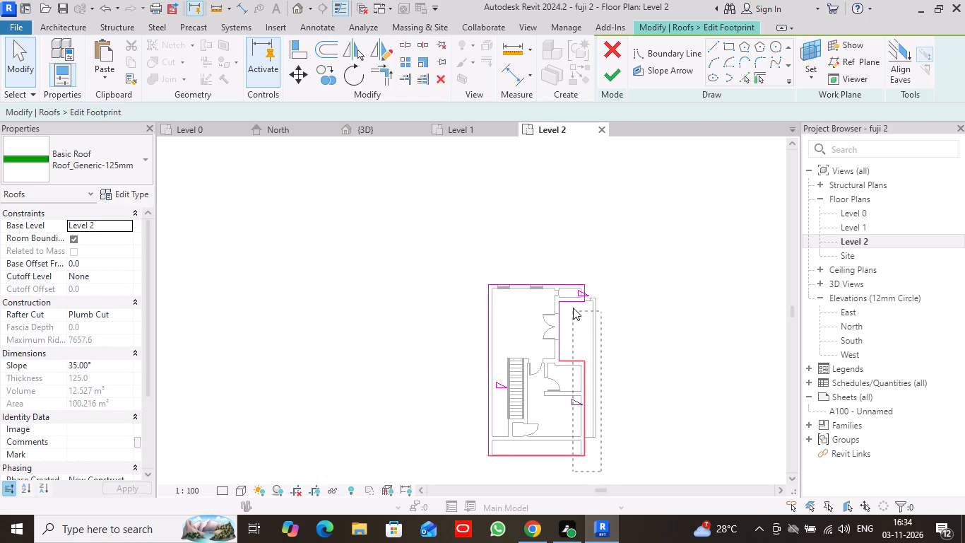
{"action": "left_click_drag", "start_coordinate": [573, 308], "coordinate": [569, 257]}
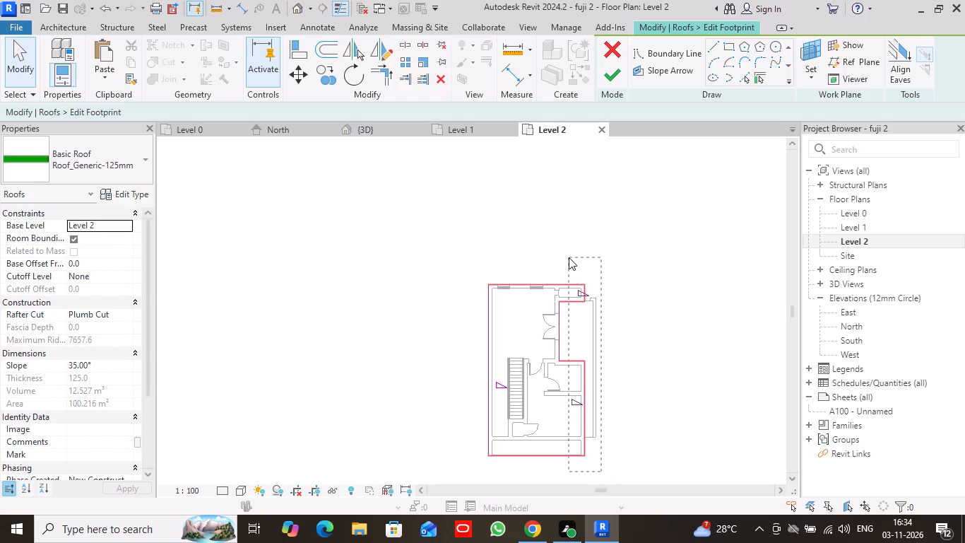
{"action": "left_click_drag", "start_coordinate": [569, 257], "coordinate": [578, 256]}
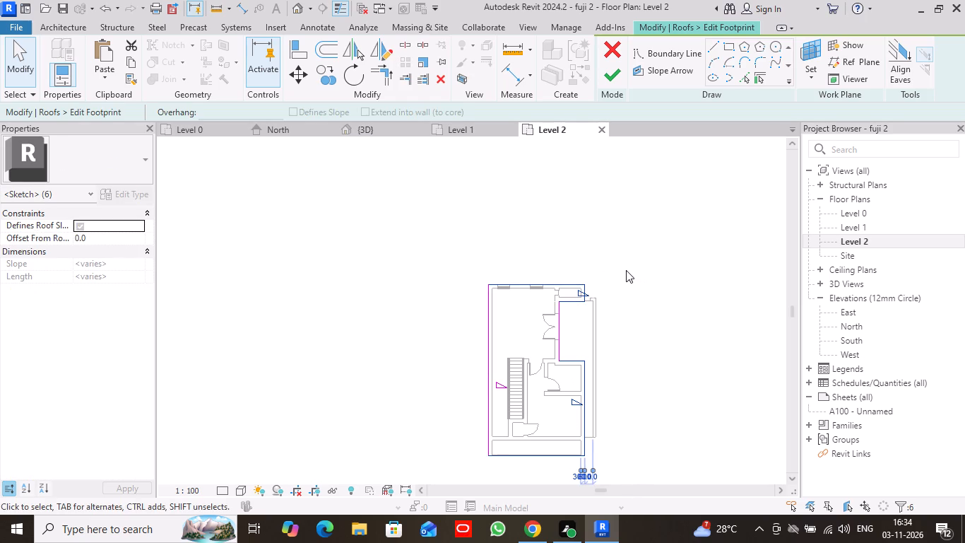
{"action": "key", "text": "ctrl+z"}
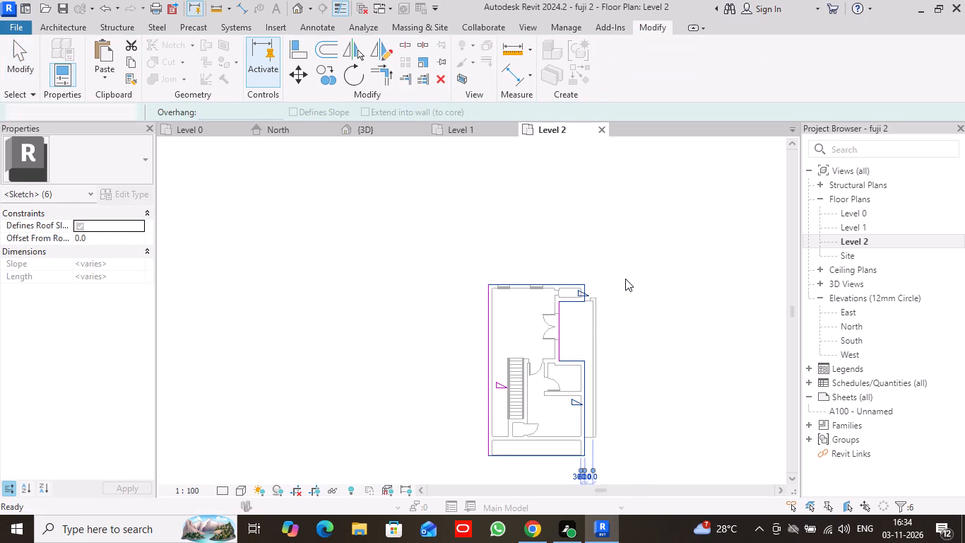
Reopen the roof footprint on Level 2 and check the slope and offset properties of its two outer east boundary lines.
{"action": "left_click_drag", "start_coordinate": [548, 146], "coordinate": [562, 206]}
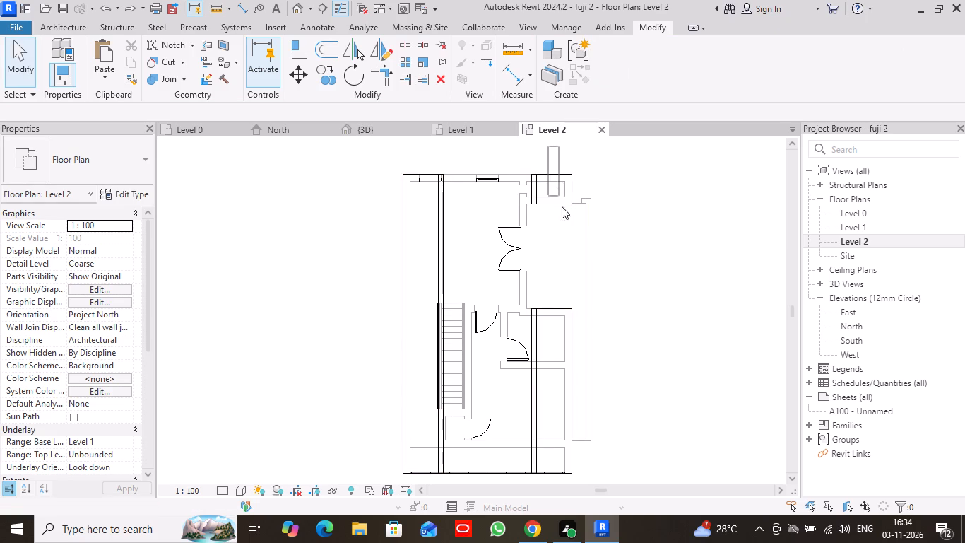
{"action": "left_click_drag", "start_coordinate": [562, 206], "coordinate": [624, 490]}
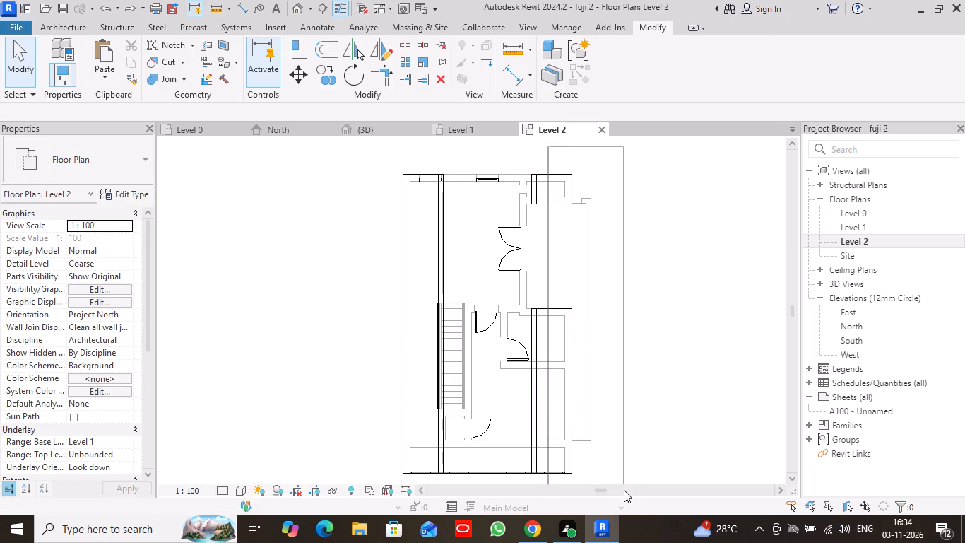
{"action": "left_click_drag", "start_coordinate": [624, 490], "coordinate": [629, 476]}
{"action": "scroll", "coordinate": [557, 238], "scroll_direction": "down", "scroll_amount": 3}
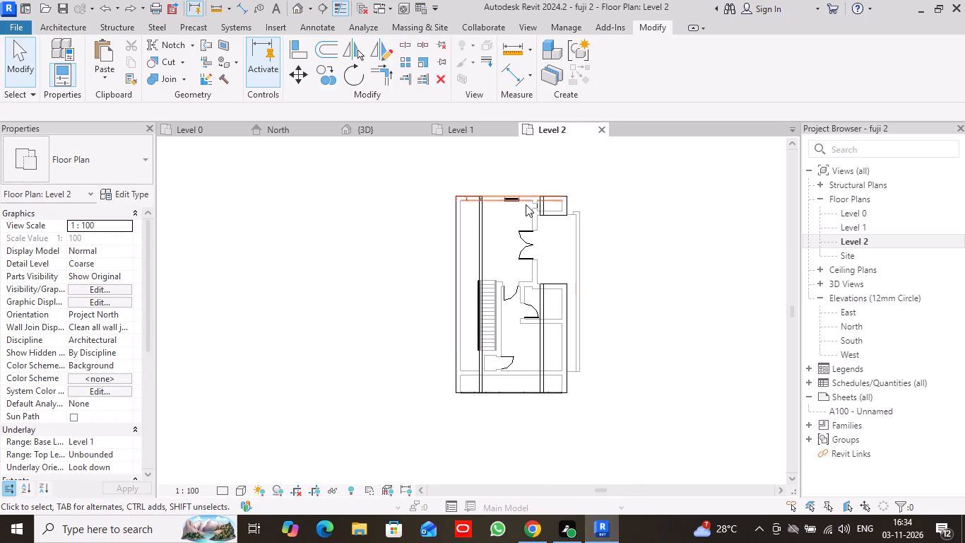
{"action": "left_click", "coordinate": [560, 209]}
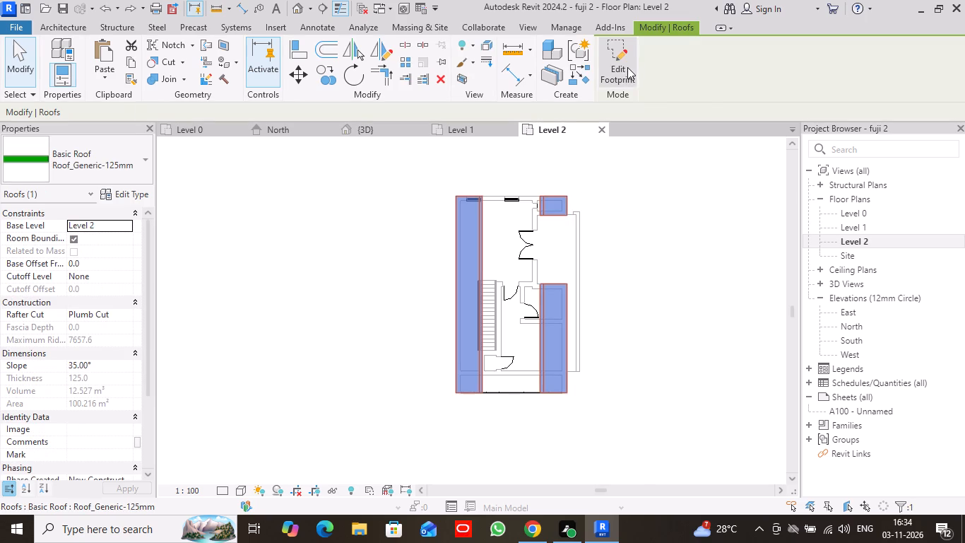
{"action": "left_click", "coordinate": [627, 67]}
{"action": "left_click_drag", "start_coordinate": [551, 177], "coordinate": [595, 426]}
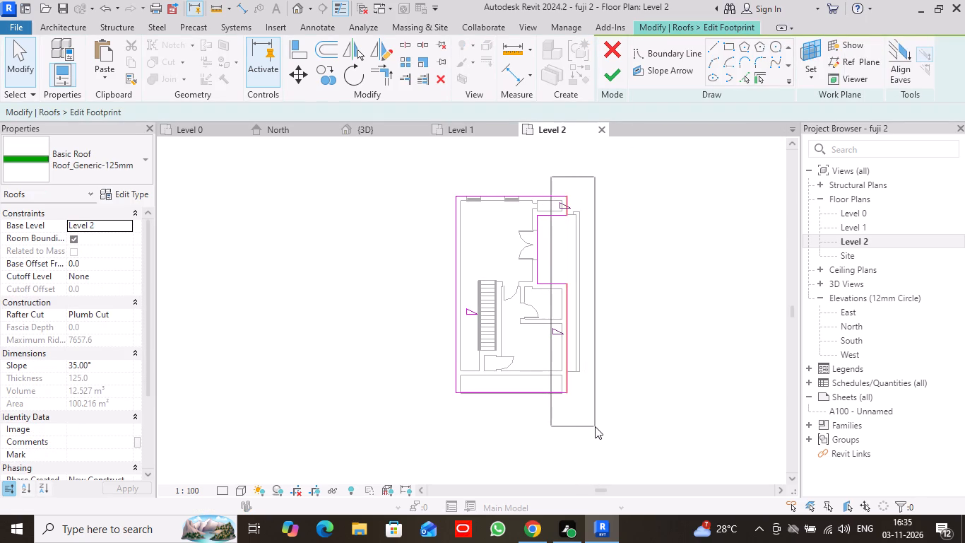
{"action": "left_click_drag", "start_coordinate": [595, 426], "coordinate": [600, 429]}
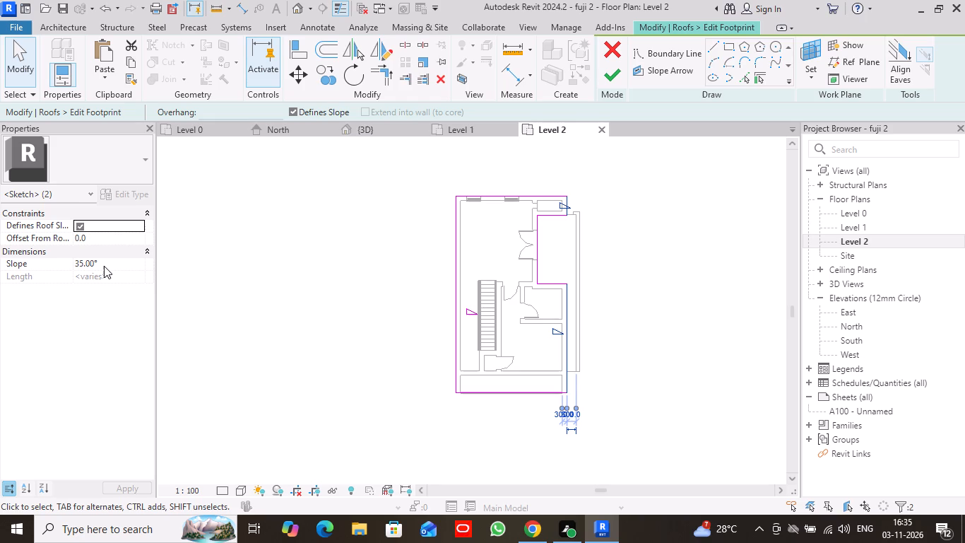
{"action": "left_click", "coordinate": [96, 238]}
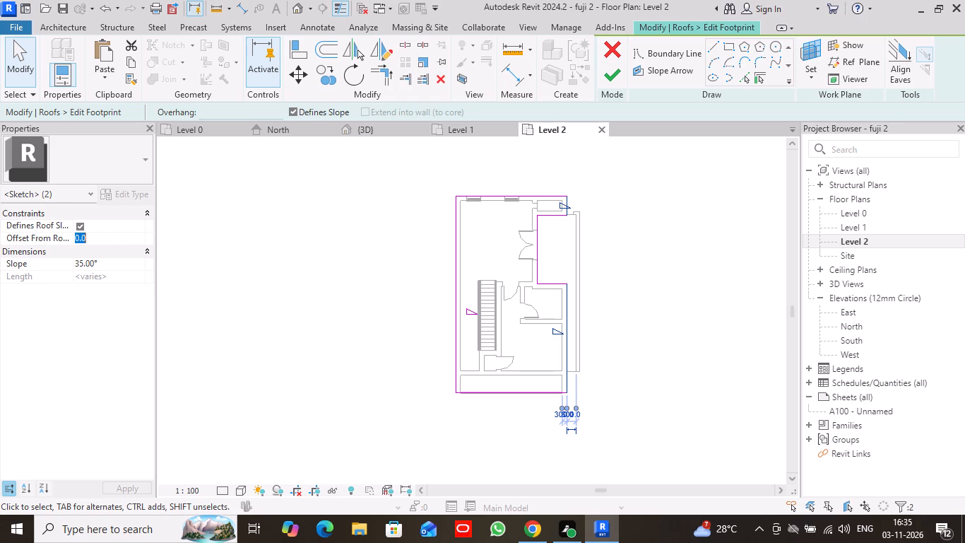
{"action": "left_click", "coordinate": [11, 53]}
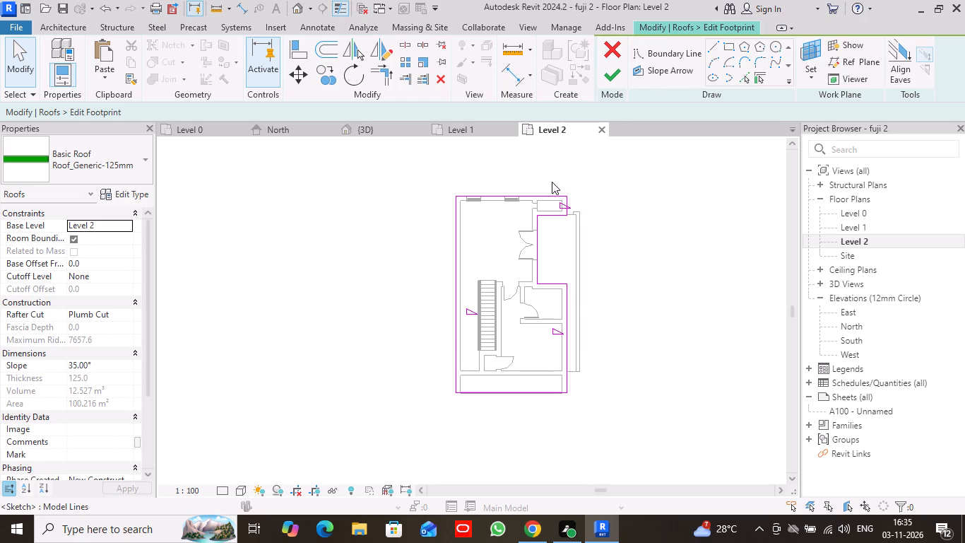
{"action": "left_click_drag", "start_coordinate": [552, 180], "coordinate": [586, 409]}
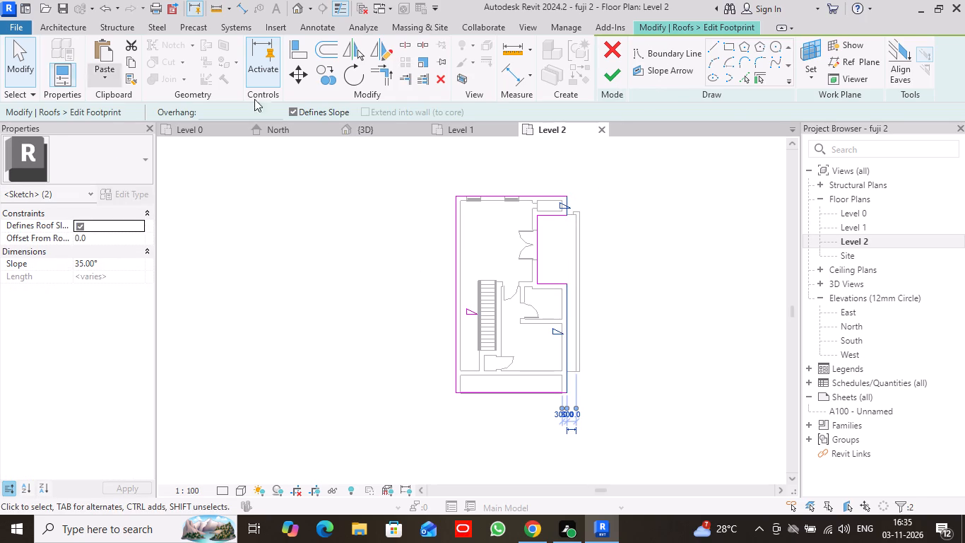
{"action": "left_click", "coordinate": [273, 164]}
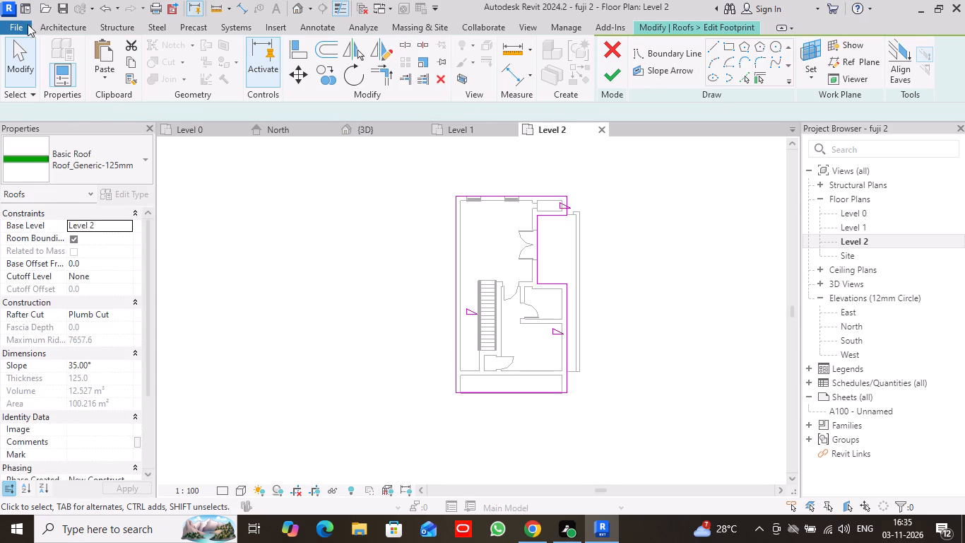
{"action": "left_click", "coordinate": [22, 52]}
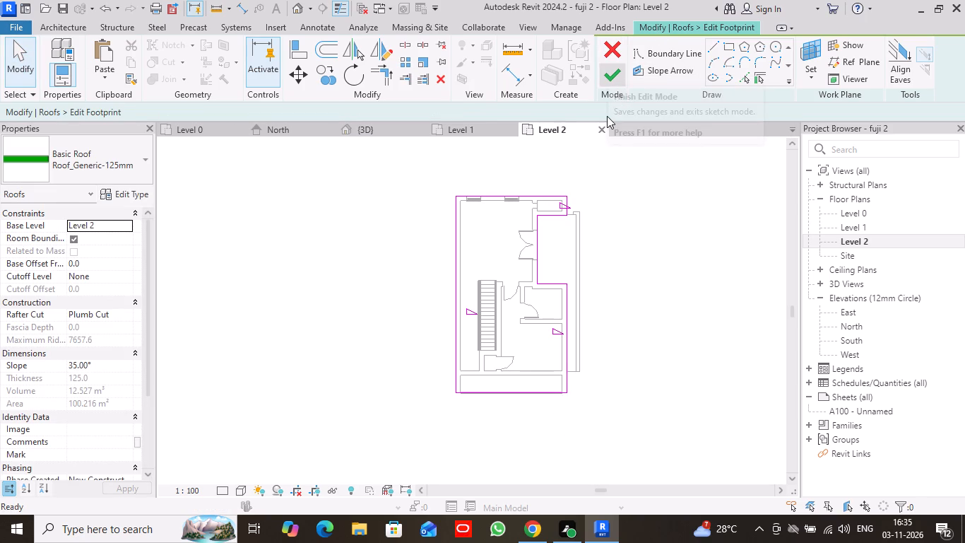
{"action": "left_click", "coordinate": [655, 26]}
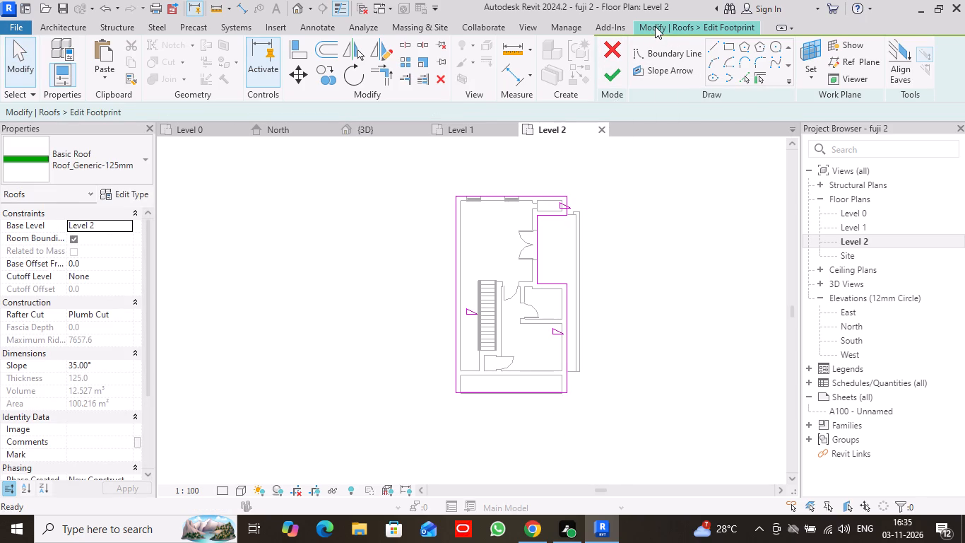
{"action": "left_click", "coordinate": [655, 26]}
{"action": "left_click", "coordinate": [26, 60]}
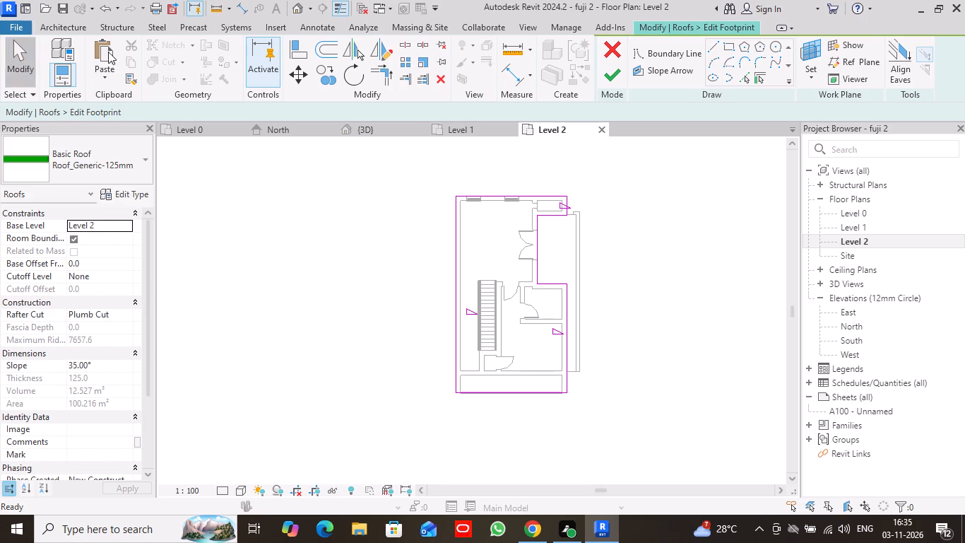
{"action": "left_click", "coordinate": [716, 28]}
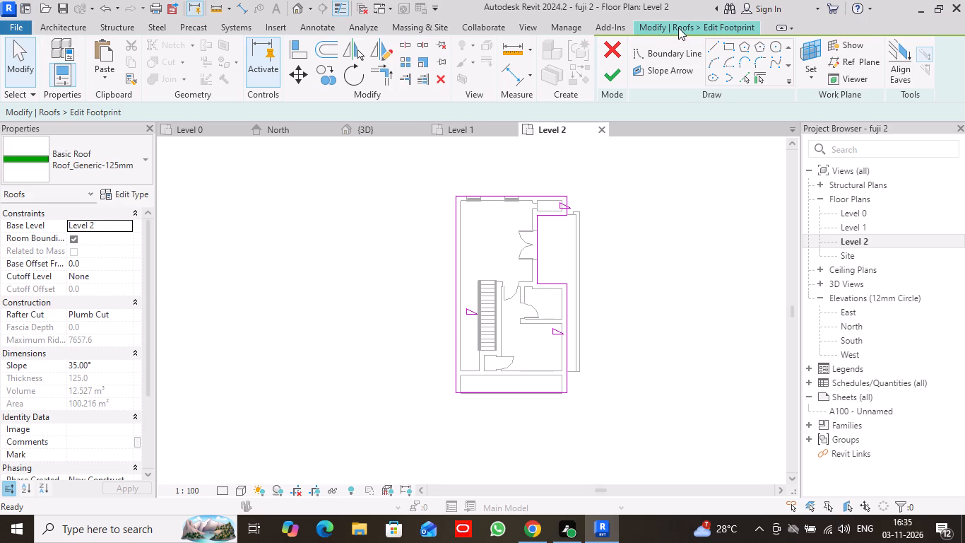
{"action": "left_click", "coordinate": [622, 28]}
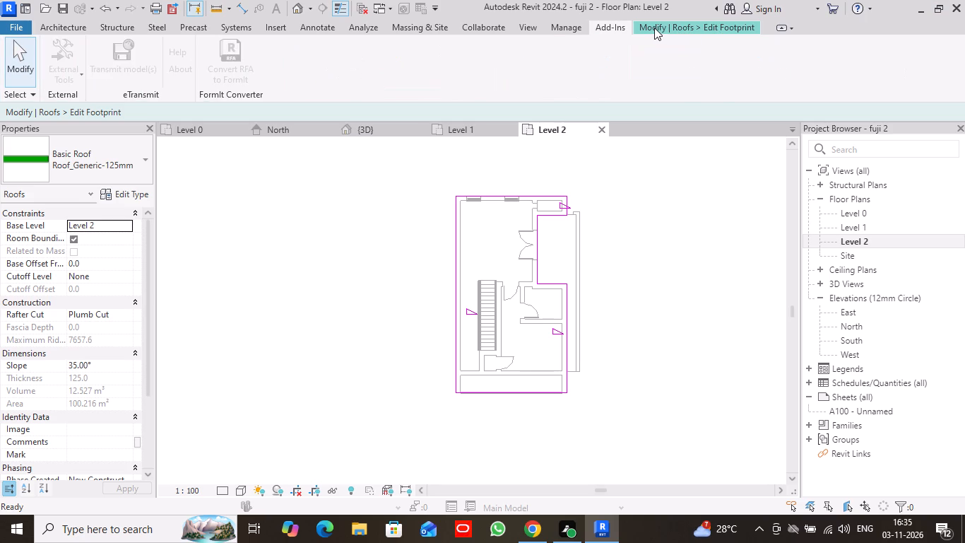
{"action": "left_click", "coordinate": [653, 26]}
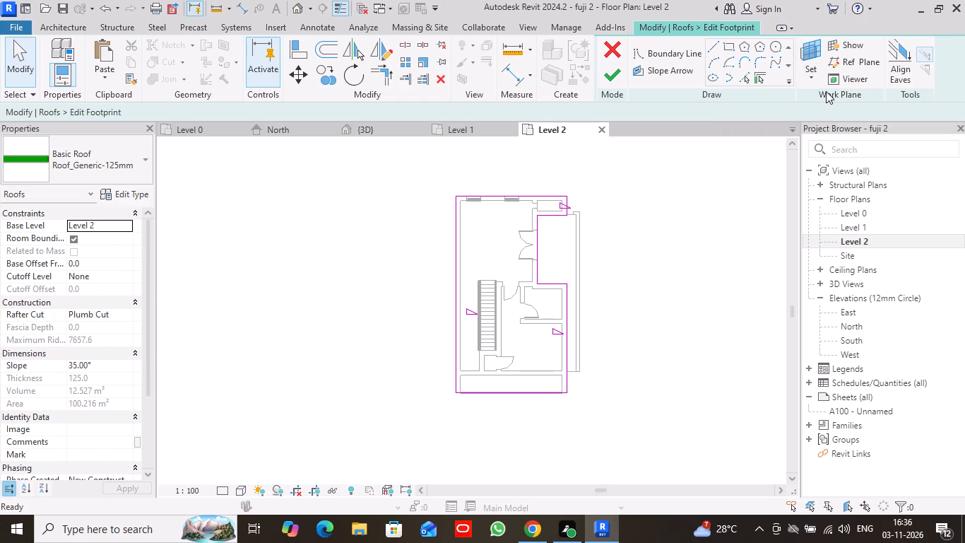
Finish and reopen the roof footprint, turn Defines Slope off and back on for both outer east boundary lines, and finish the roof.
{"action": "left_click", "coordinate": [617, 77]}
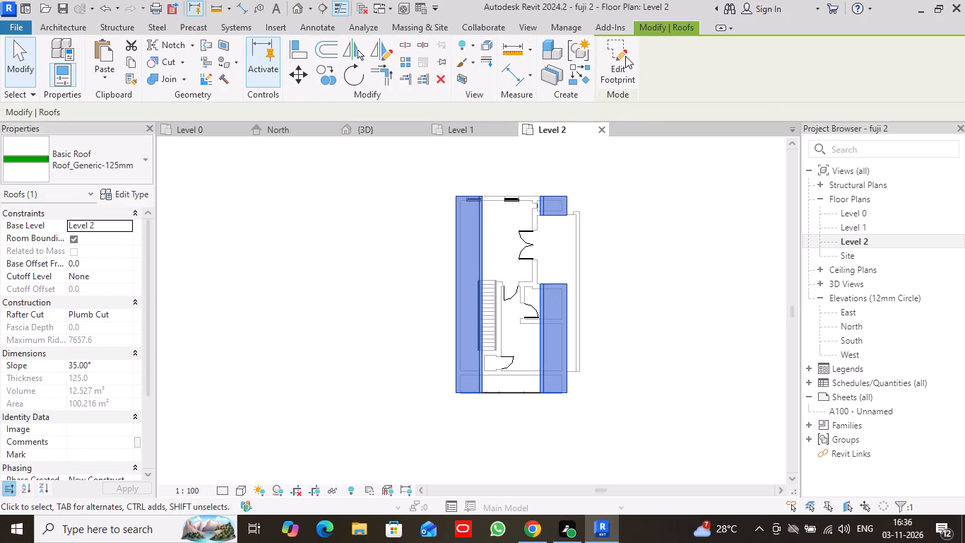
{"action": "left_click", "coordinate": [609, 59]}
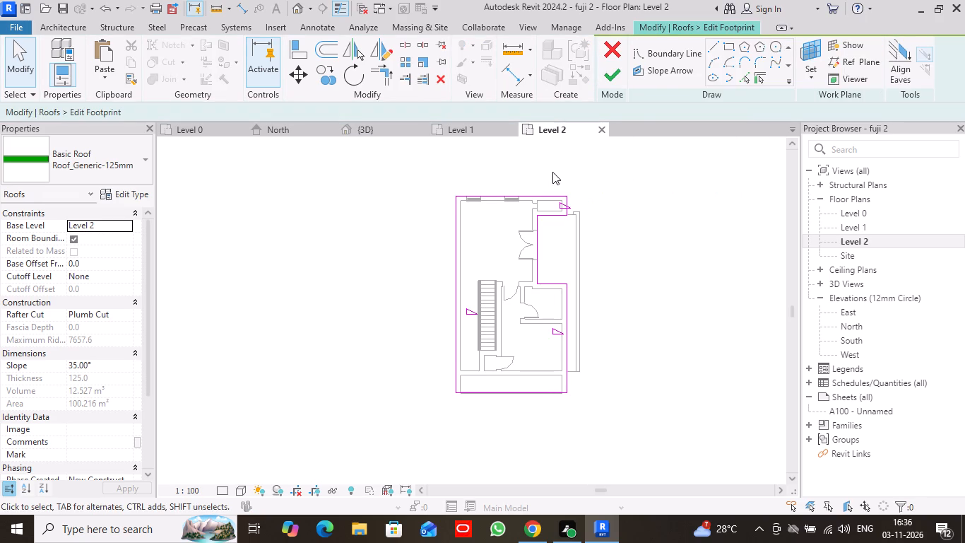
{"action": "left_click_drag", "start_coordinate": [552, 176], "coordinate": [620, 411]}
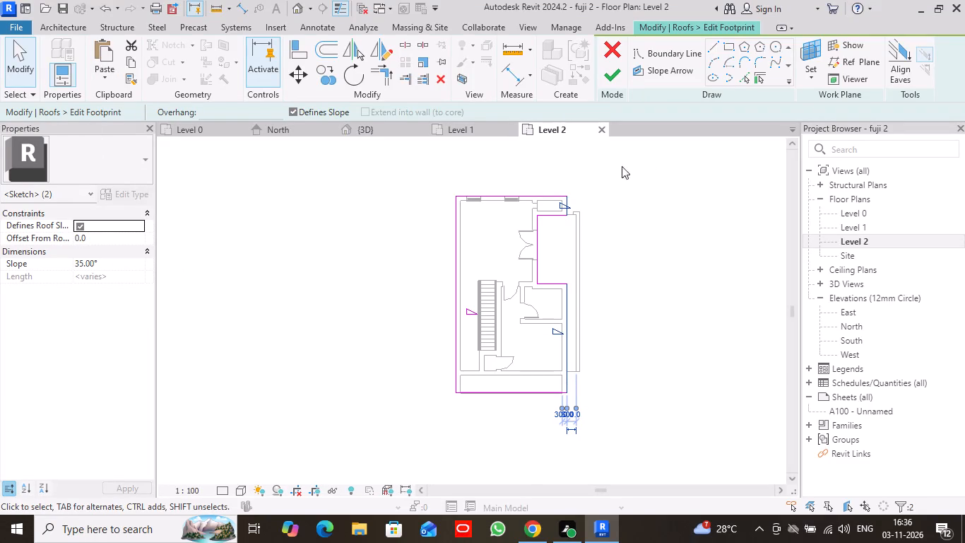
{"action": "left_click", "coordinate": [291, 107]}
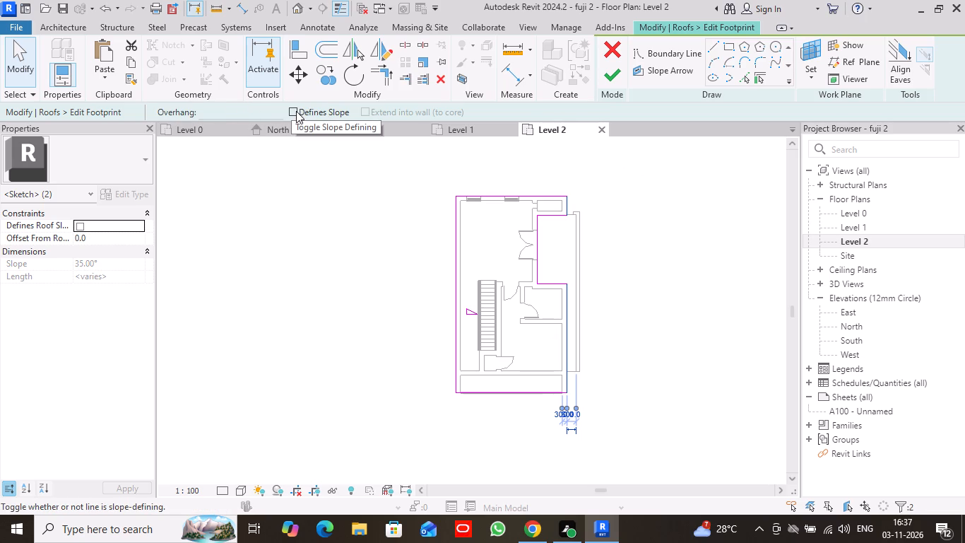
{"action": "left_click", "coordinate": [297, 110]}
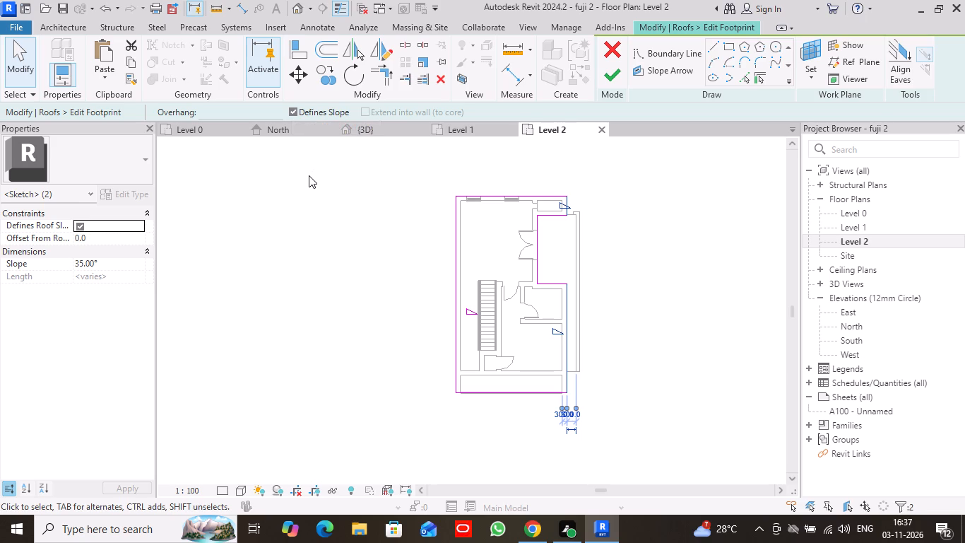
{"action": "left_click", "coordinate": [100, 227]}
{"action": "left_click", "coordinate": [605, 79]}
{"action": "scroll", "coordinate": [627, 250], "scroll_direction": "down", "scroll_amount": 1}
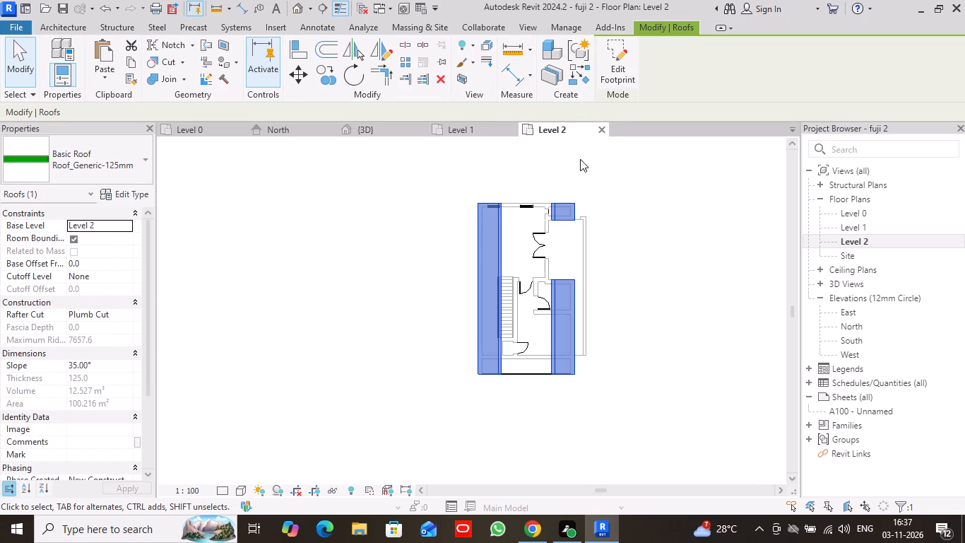
Examine the roof from the front and from above in the 3D view, around the double-door recess.
{"action": "left_click", "coordinate": [389, 128]}
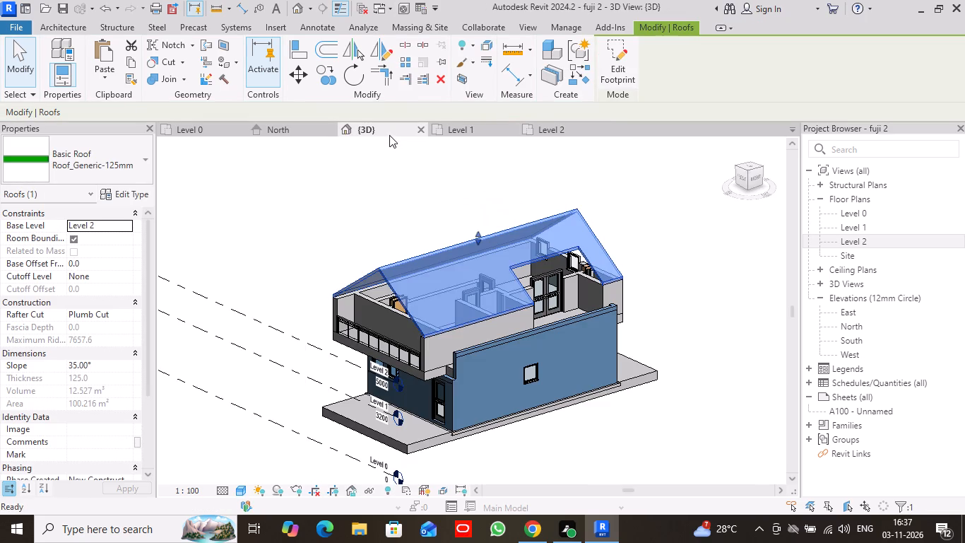
{"action": "left_click", "coordinate": [687, 279]}
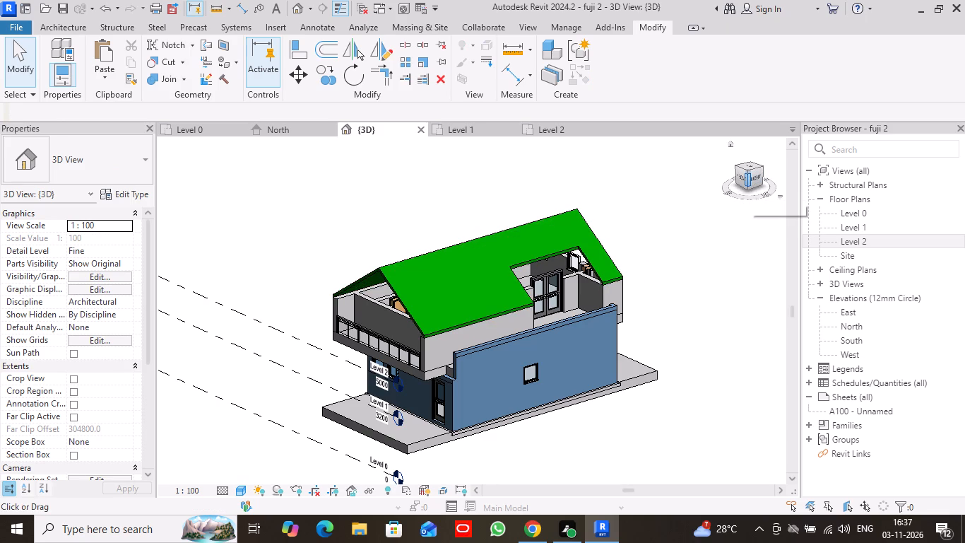
{"action": "left_click_drag", "start_coordinate": [747, 181], "coordinate": [783, 170]}
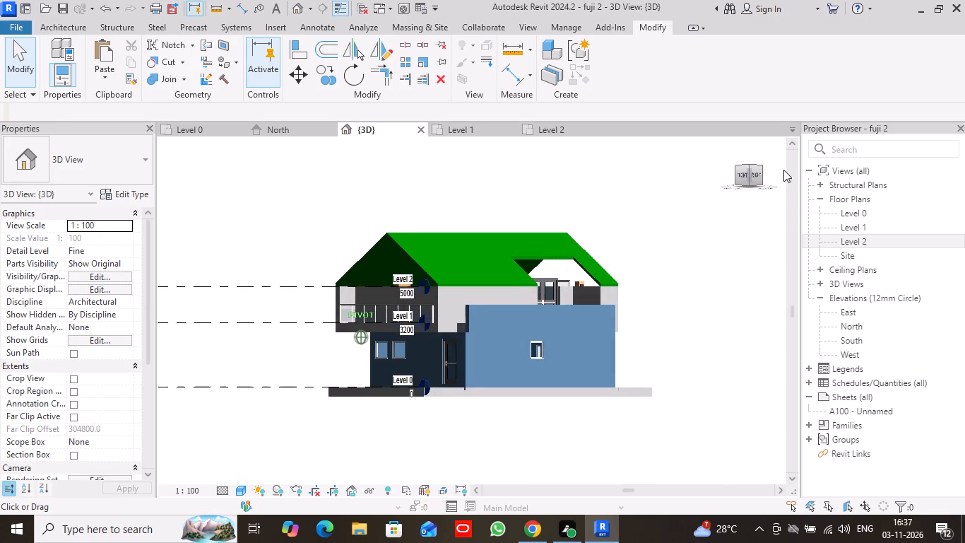
{"action": "left_click_drag", "start_coordinate": [783, 170], "coordinate": [198, 194]}
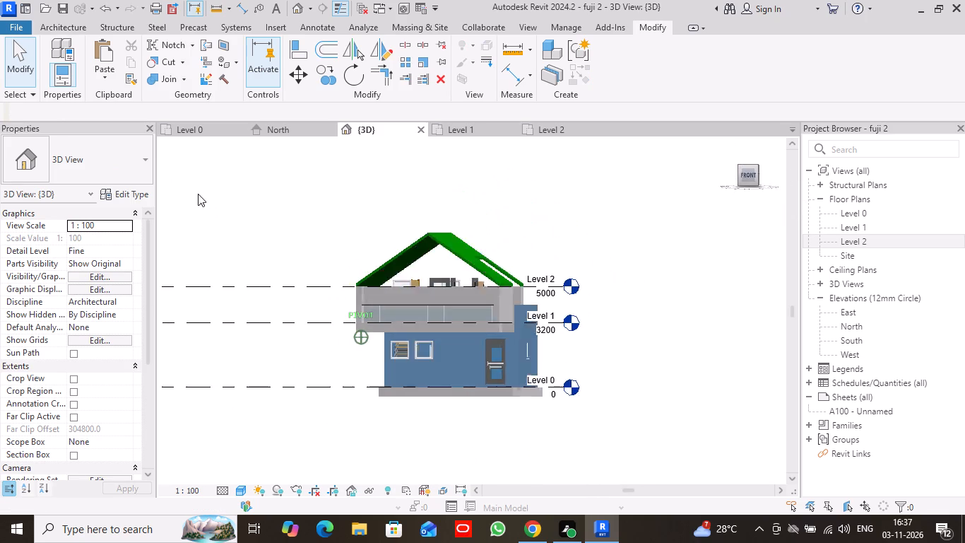
{"action": "left_click_drag", "start_coordinate": [198, 194], "coordinate": [754, 243]}
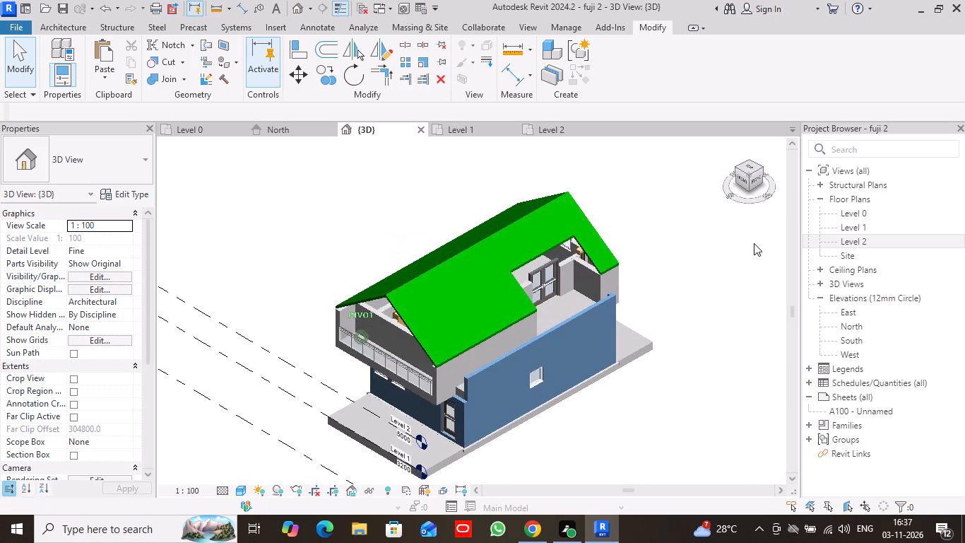
{"action": "left_click_drag", "start_coordinate": [754, 243], "coordinate": [754, 243]}
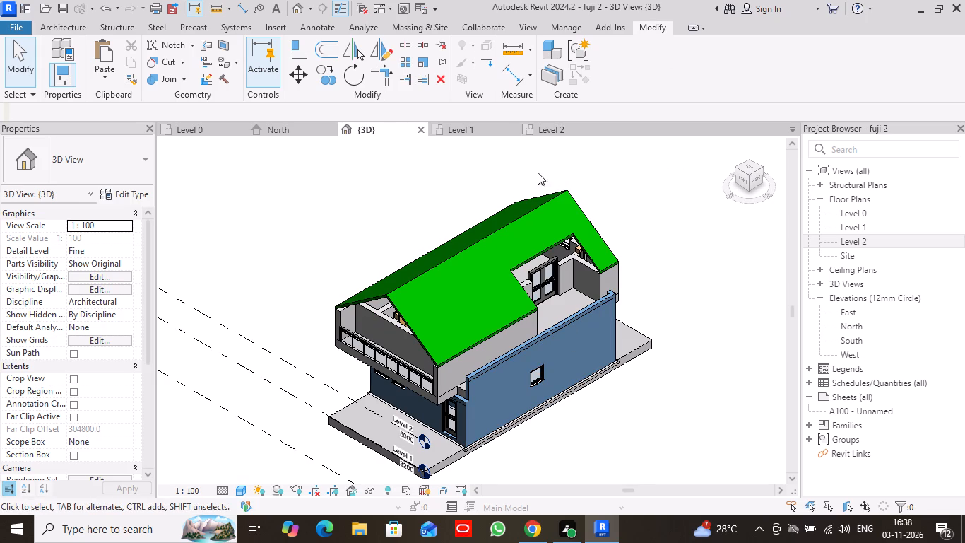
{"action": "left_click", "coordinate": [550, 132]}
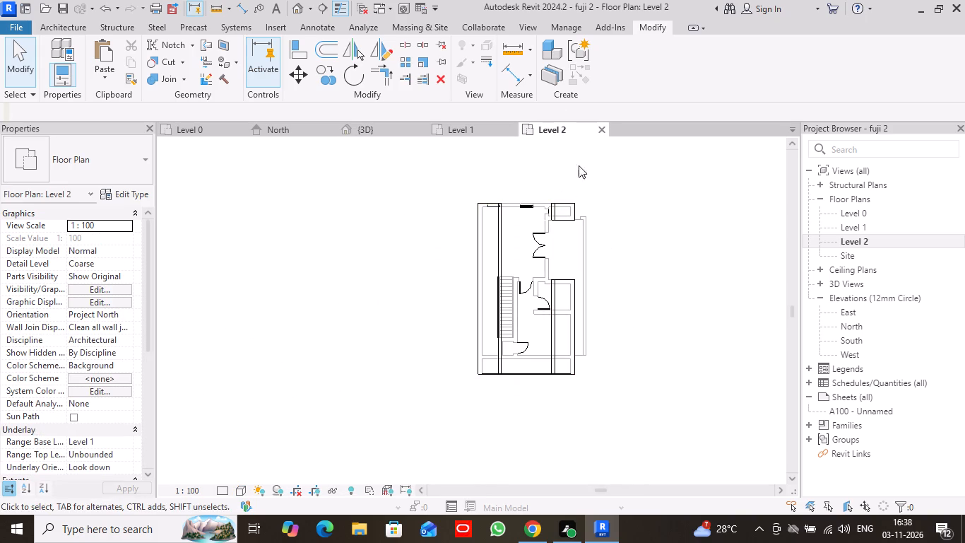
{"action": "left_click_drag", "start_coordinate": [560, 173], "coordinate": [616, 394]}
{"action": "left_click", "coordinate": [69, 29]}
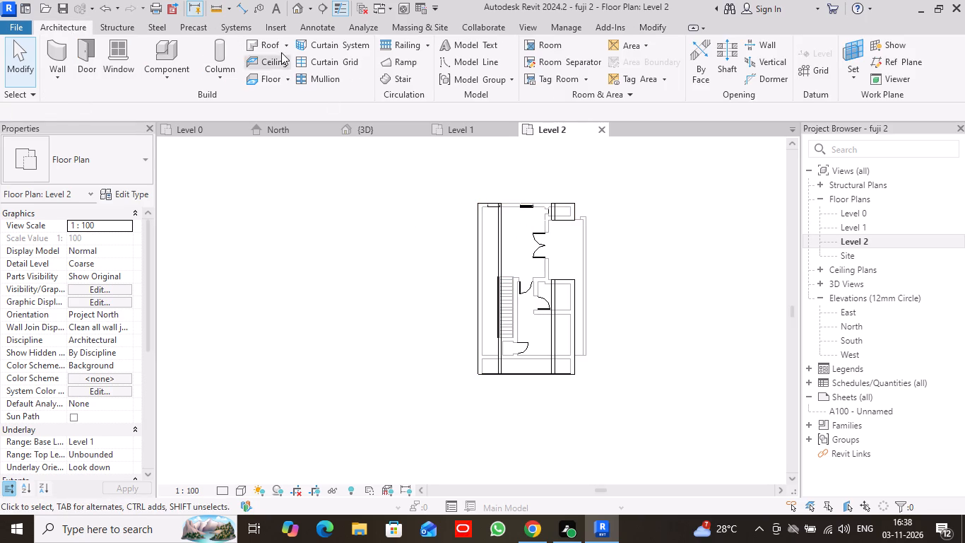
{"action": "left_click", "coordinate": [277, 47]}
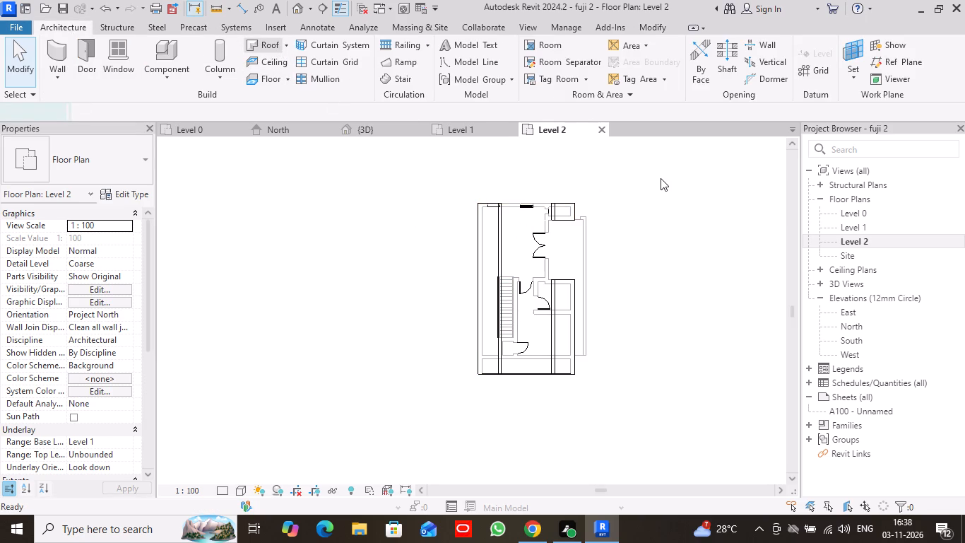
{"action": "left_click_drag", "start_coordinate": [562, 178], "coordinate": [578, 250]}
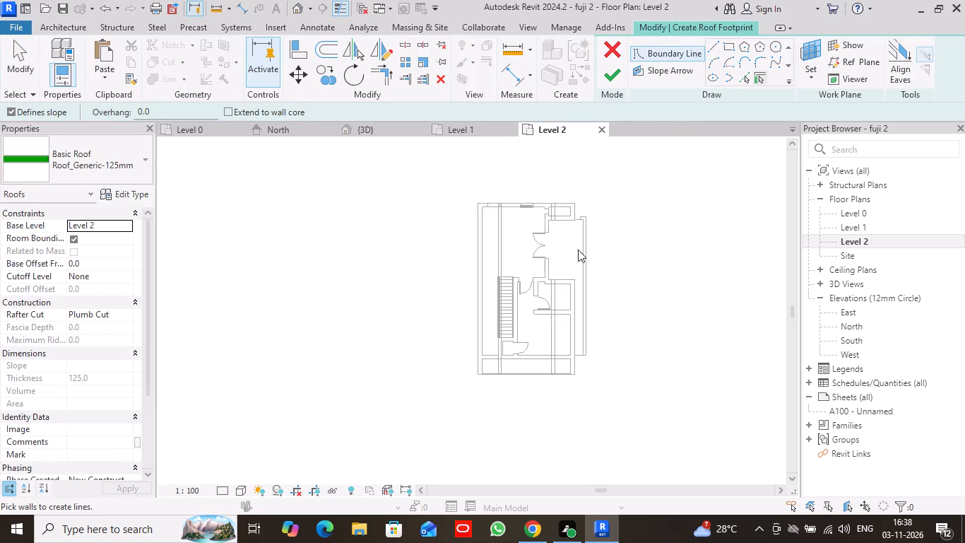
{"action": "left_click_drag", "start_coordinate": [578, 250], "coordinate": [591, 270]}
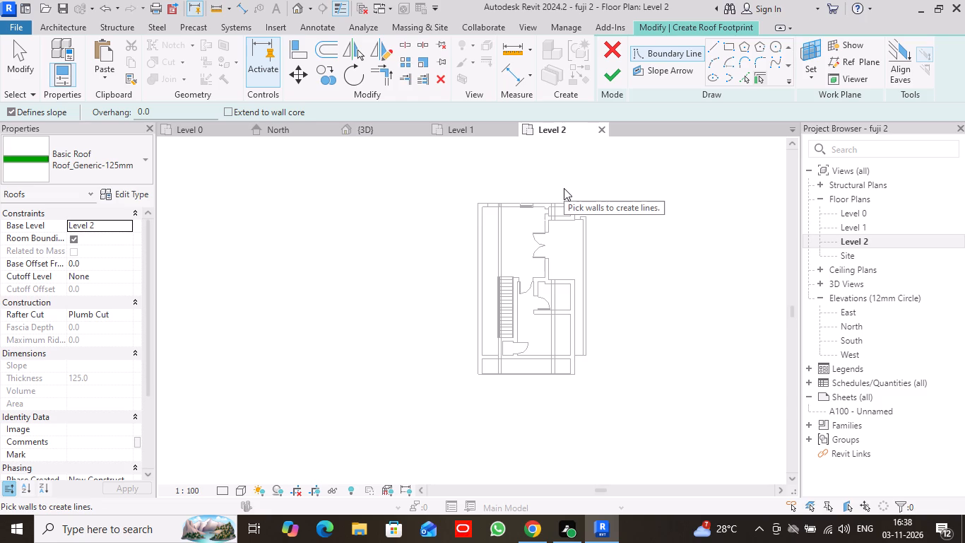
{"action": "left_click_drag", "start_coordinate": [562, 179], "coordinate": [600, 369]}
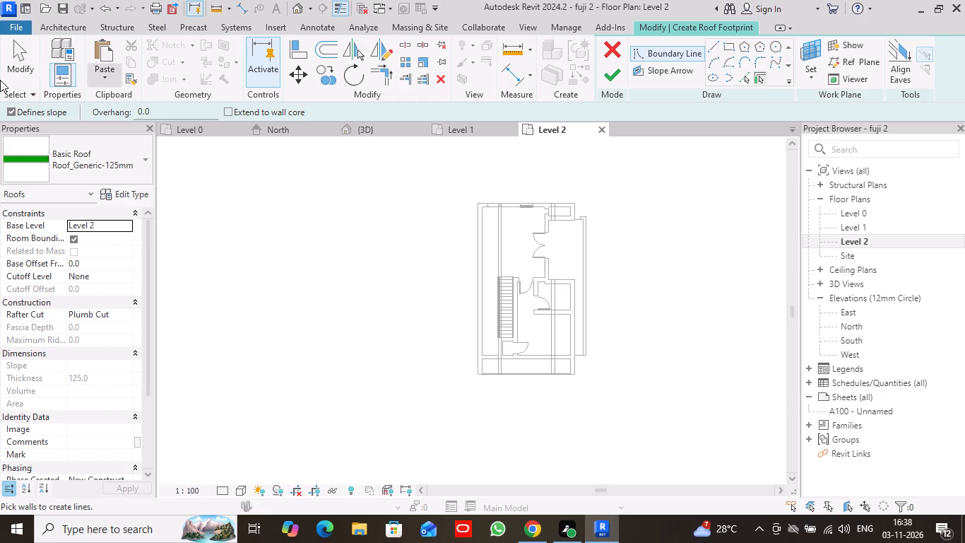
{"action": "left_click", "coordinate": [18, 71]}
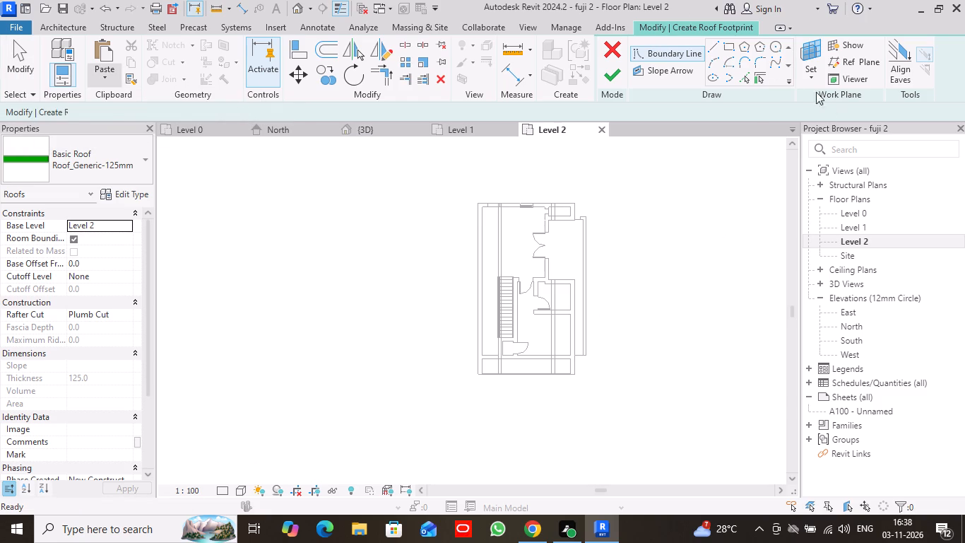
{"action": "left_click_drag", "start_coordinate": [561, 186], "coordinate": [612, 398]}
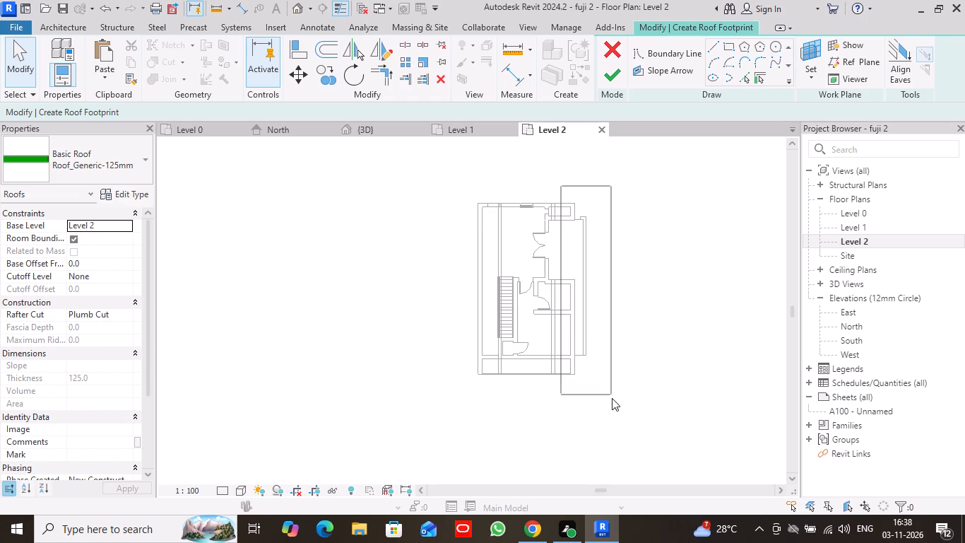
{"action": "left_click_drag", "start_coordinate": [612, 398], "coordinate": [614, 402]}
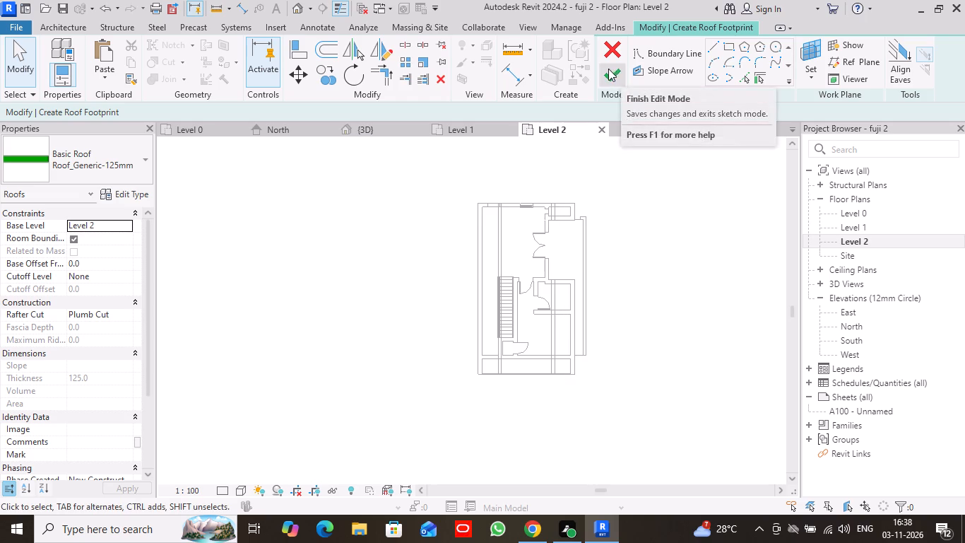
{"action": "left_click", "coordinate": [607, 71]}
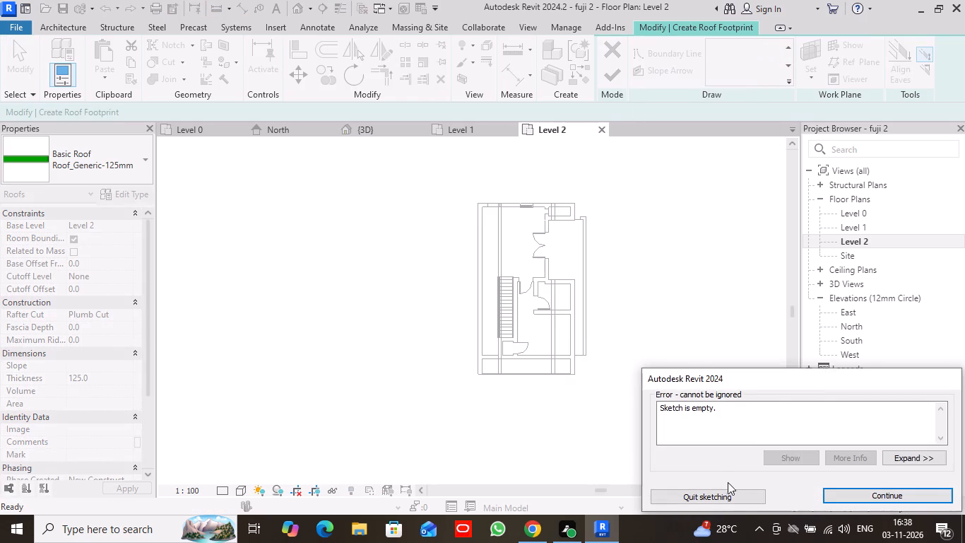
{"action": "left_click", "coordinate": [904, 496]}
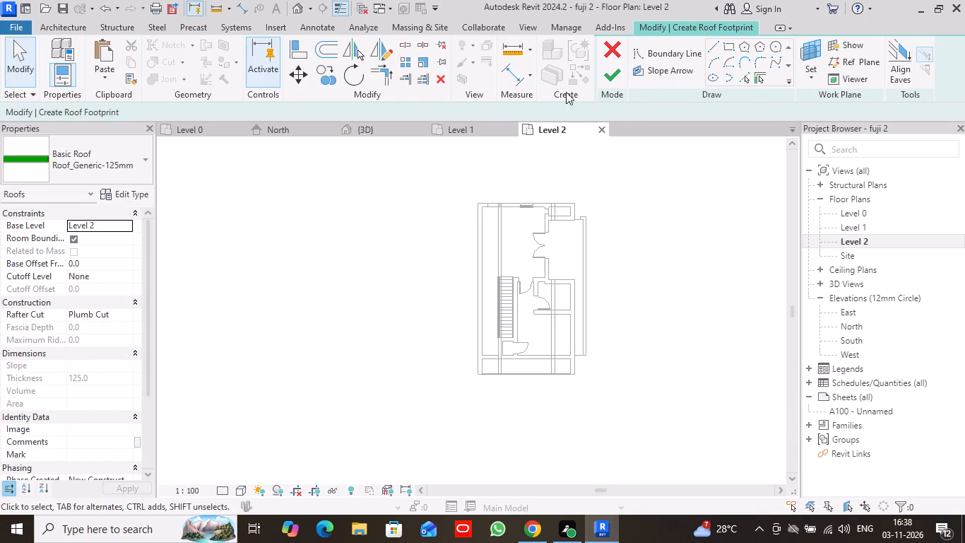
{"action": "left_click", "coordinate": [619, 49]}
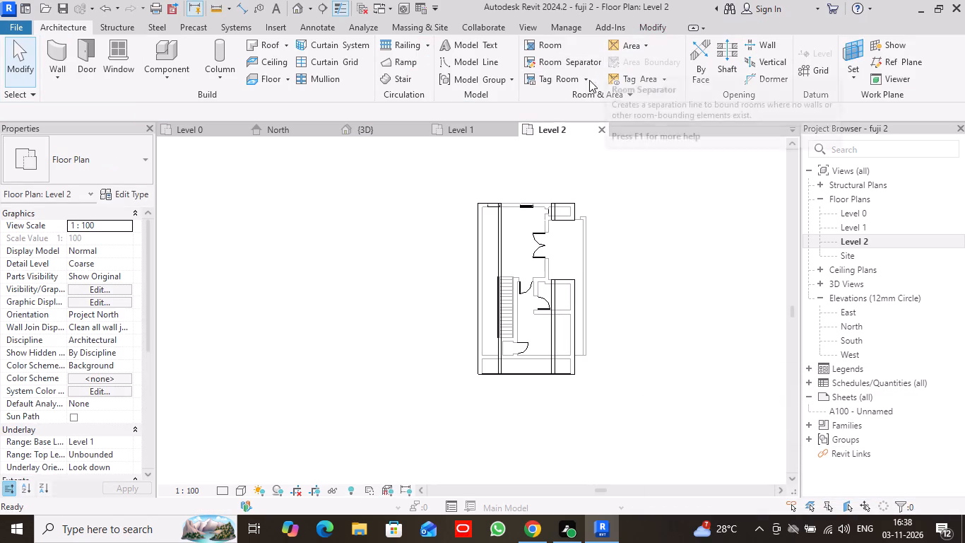
Edit the Level 2 roof footprint, set the two outer east boundary lines' offset from roof base to 120, and finish the roof.
{"action": "left_click", "coordinate": [567, 206]}
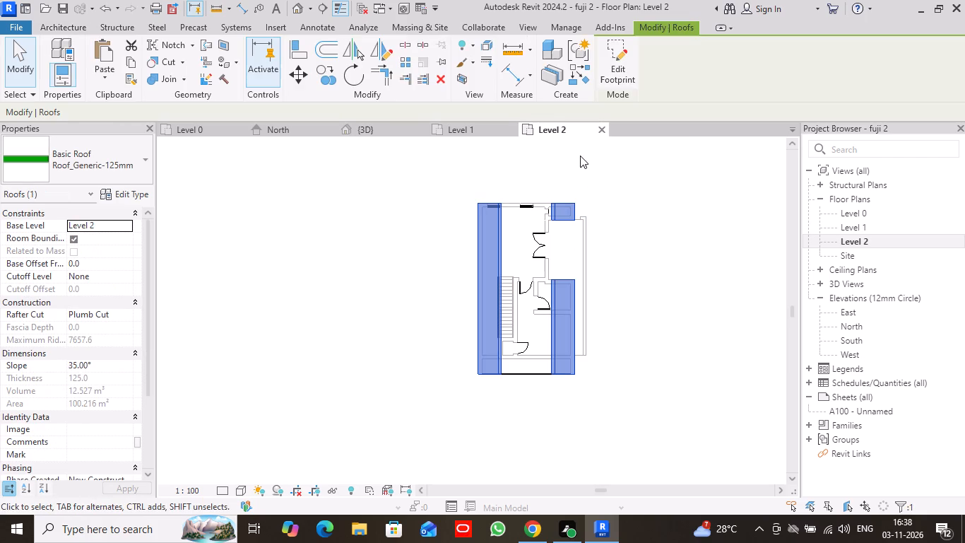
{"action": "left_click", "coordinate": [623, 67]}
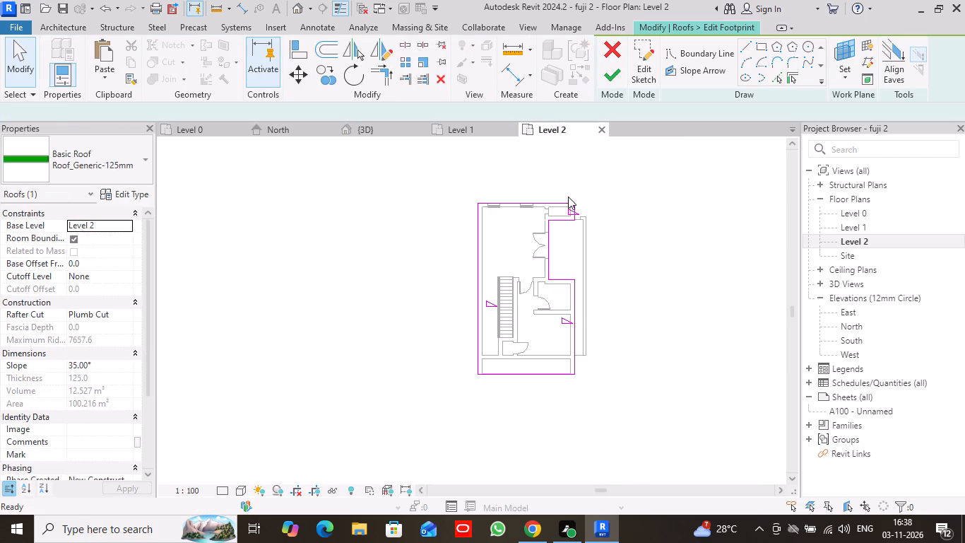
{"action": "left_click_drag", "start_coordinate": [562, 189], "coordinate": [600, 399]}
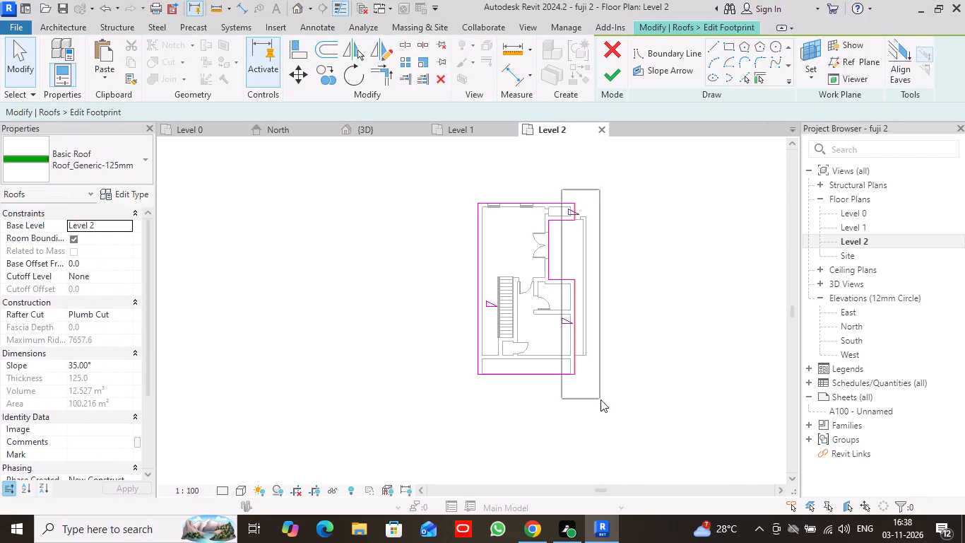
{"action": "left_click_drag", "start_coordinate": [600, 399], "coordinate": [604, 401]}
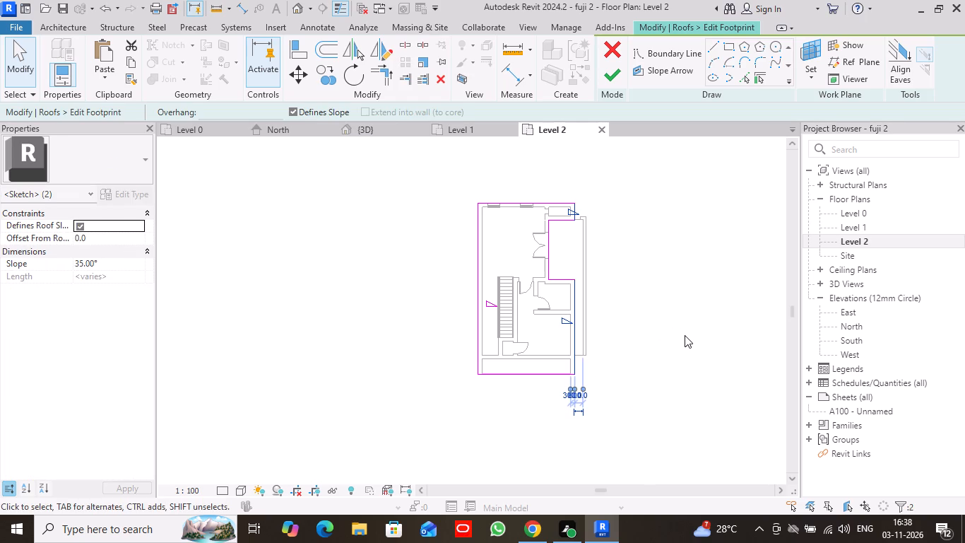
{"action": "left_click", "coordinate": [103, 237]}
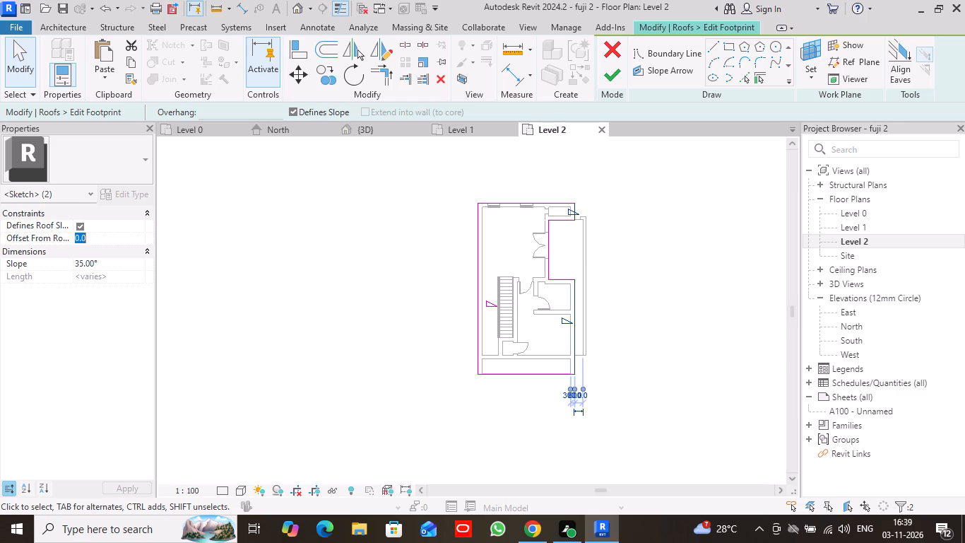
{"action": "type", "text": "120"}
{"action": "key", "text": "Return"}
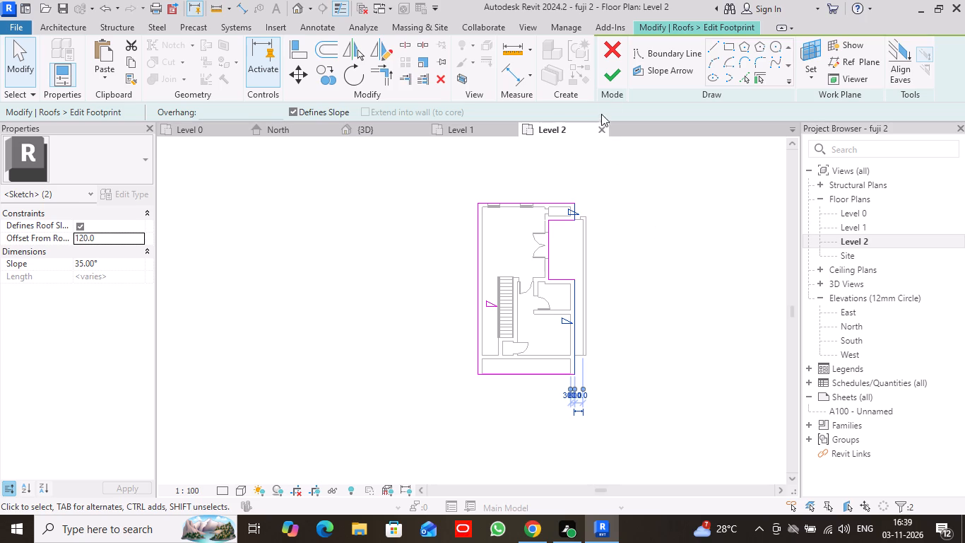
{"action": "left_click", "coordinate": [615, 75]}
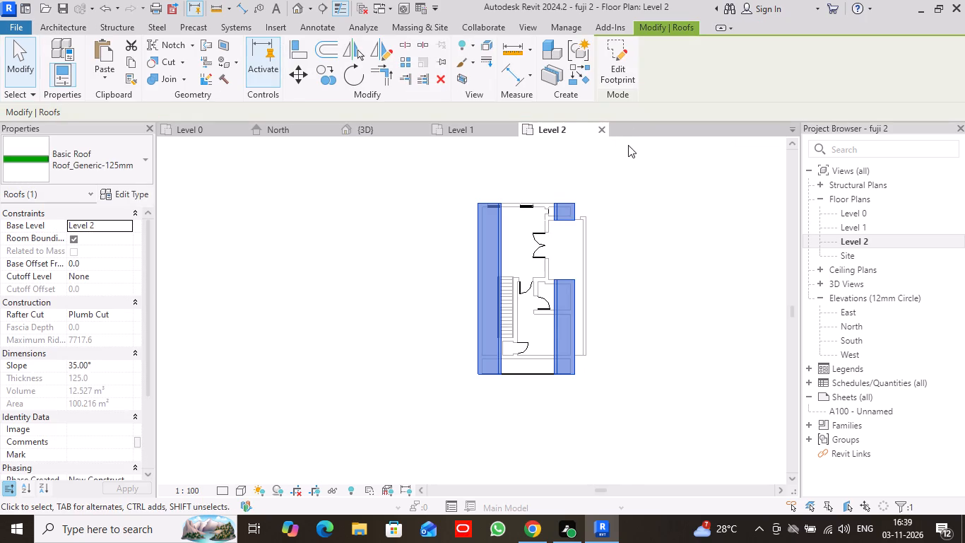
Examine the roof's east eave above the wall in the 3D view, close up and from the front.
{"action": "left_click", "coordinate": [386, 131]}
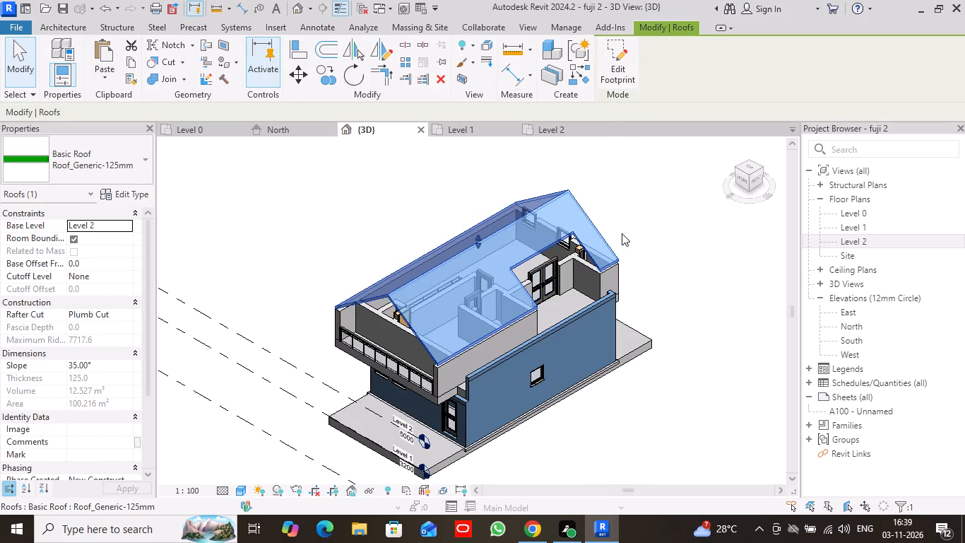
{"action": "left_click", "coordinate": [665, 252]}
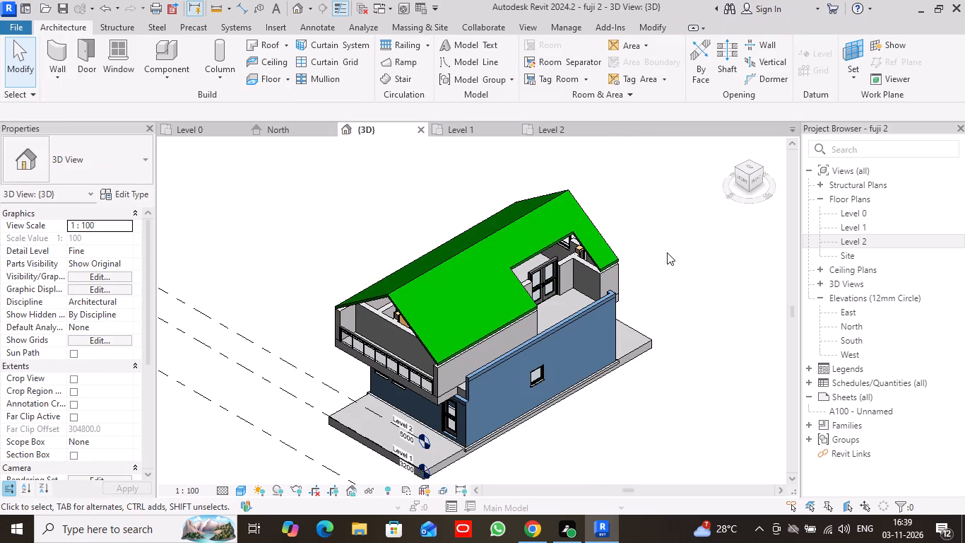
{"action": "scroll", "coordinate": [475, 303], "scroll_direction": "up", "scroll_amount": 6}
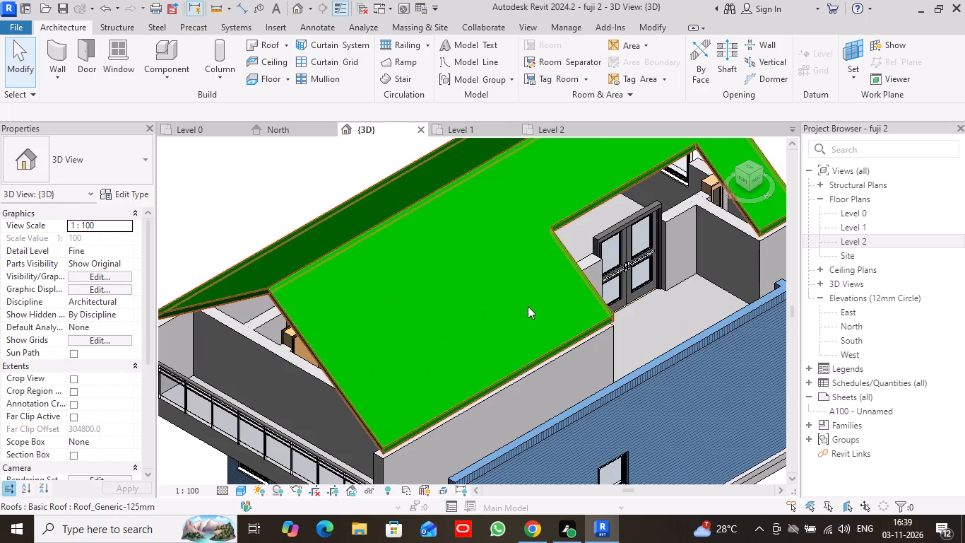
{"action": "scroll", "coordinate": [574, 329], "scroll_direction": "up", "scroll_amount": 4}
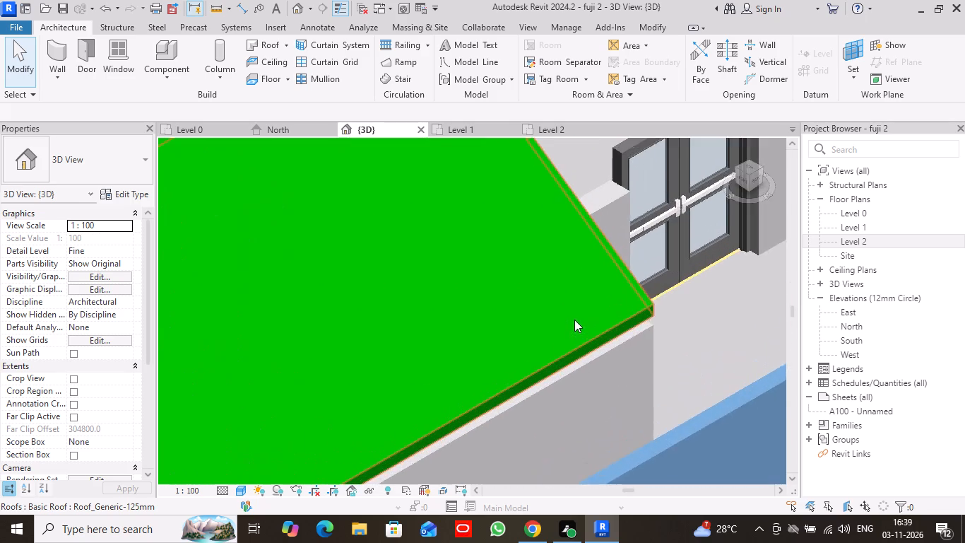
{"action": "scroll", "coordinate": [574, 320], "scroll_direction": "up", "scroll_amount": 2}
{"action": "left_click_drag", "start_coordinate": [753, 180], "coordinate": [741, 175]}
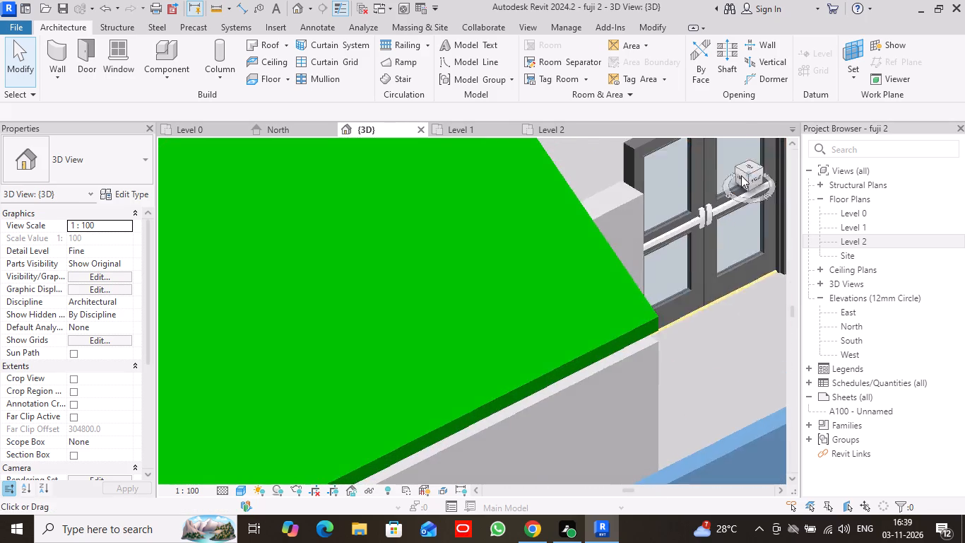
{"action": "left_click_drag", "start_coordinate": [741, 175], "coordinate": [759, 177]}
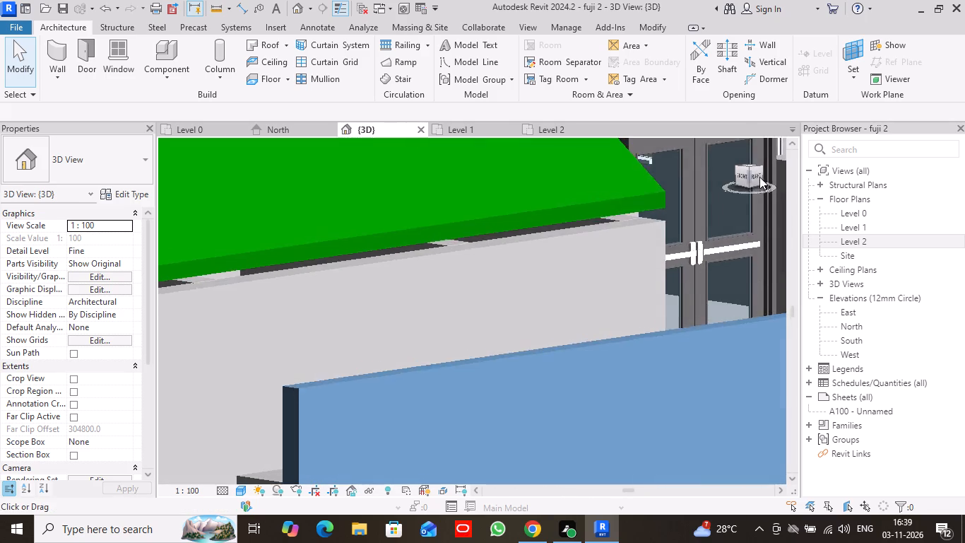
{"action": "left_click_drag", "start_coordinate": [759, 177], "coordinate": [194, 166]}
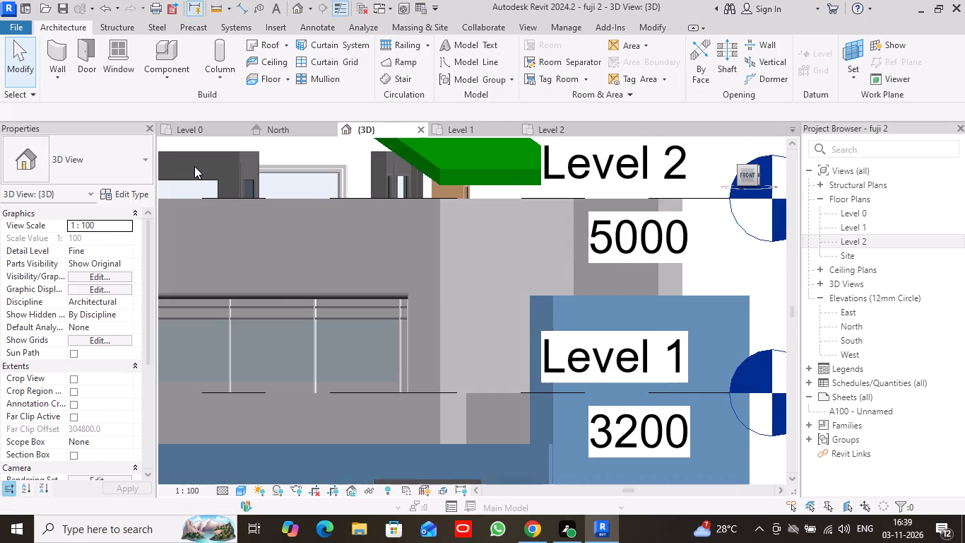
{"action": "left_click_drag", "start_coordinate": [194, 166], "coordinate": [203, 190]}
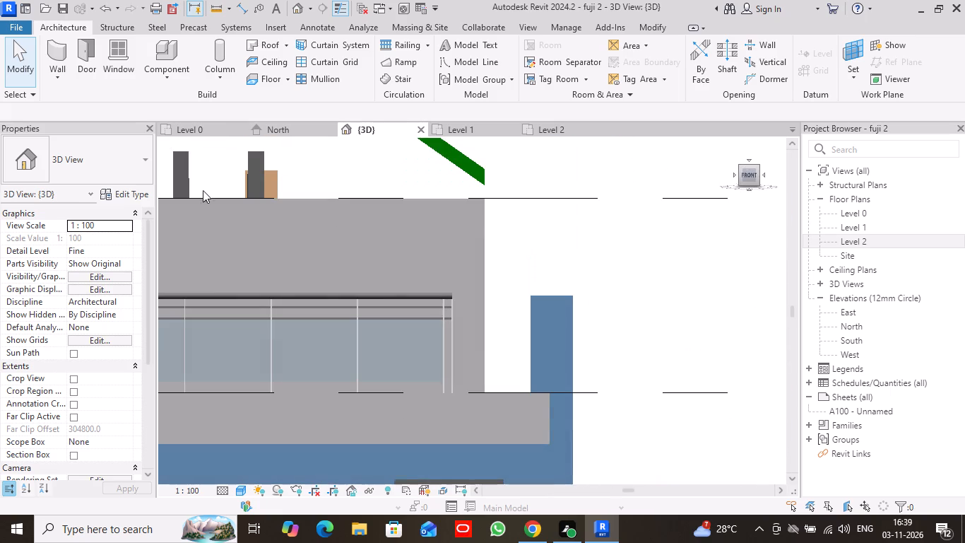
{"action": "left_click_drag", "start_coordinate": [203, 190], "coordinate": [288, 228]}
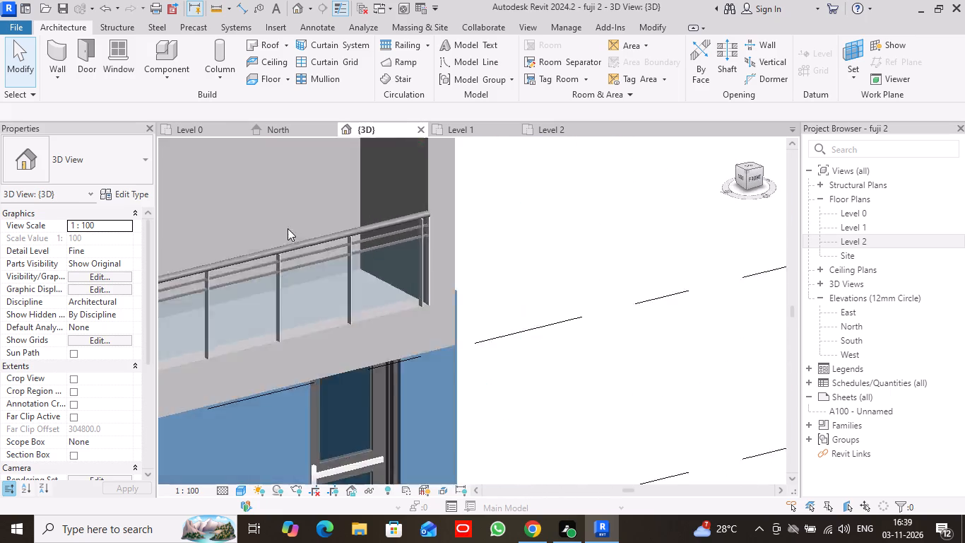
{"action": "left_click_drag", "start_coordinate": [288, 228], "coordinate": [204, 210]}
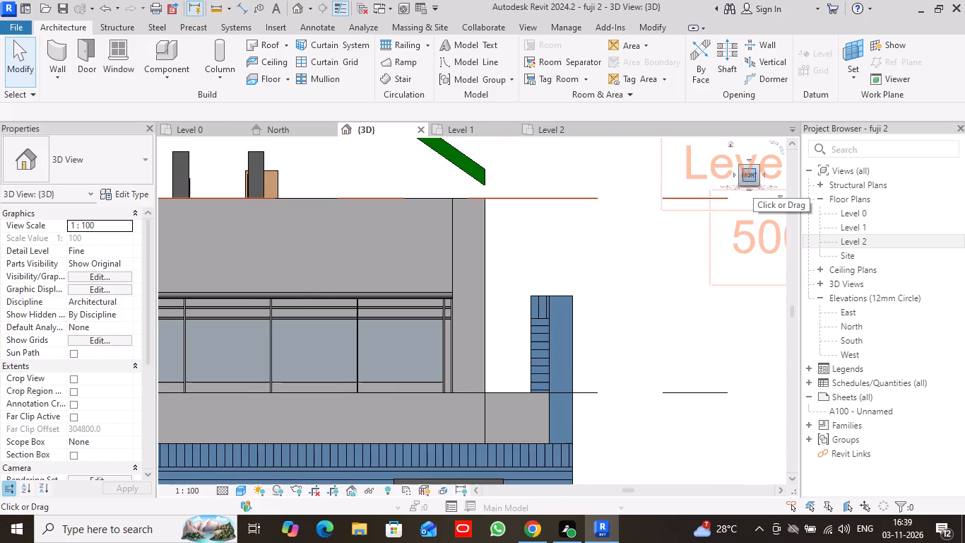
{"action": "scroll", "coordinate": [461, 240], "scroll_direction": "down", "scroll_amount": 8}
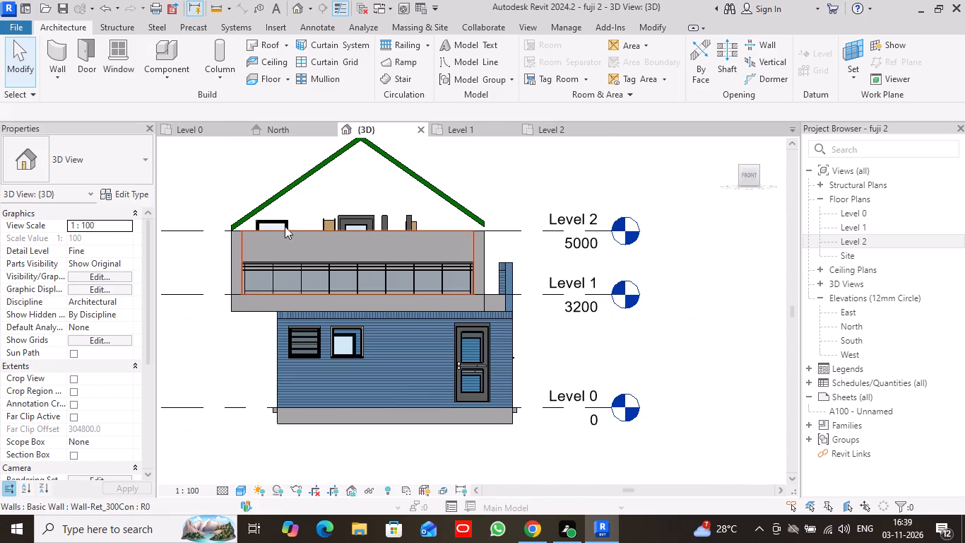
{"action": "middle_click_drag", "start_coordinate": [283, 219], "coordinate": [349, 230]}
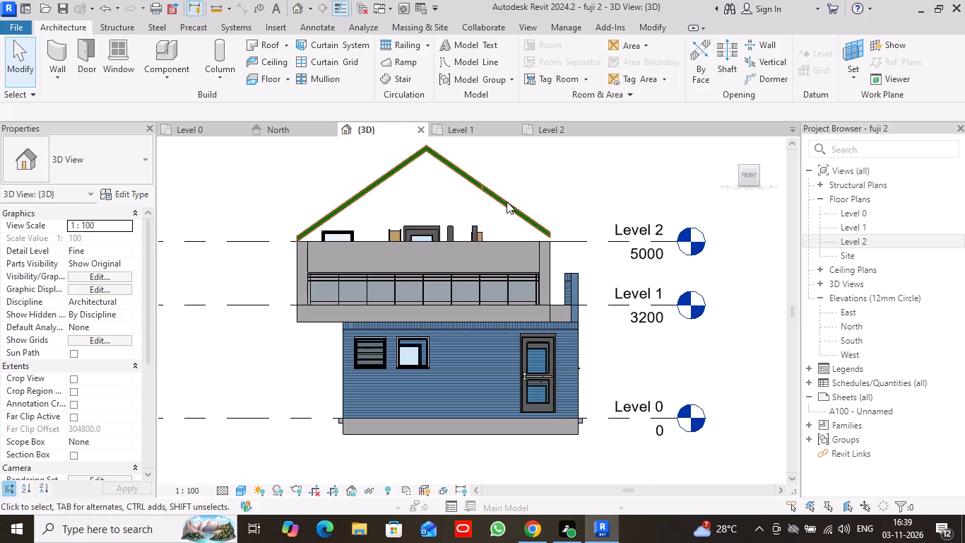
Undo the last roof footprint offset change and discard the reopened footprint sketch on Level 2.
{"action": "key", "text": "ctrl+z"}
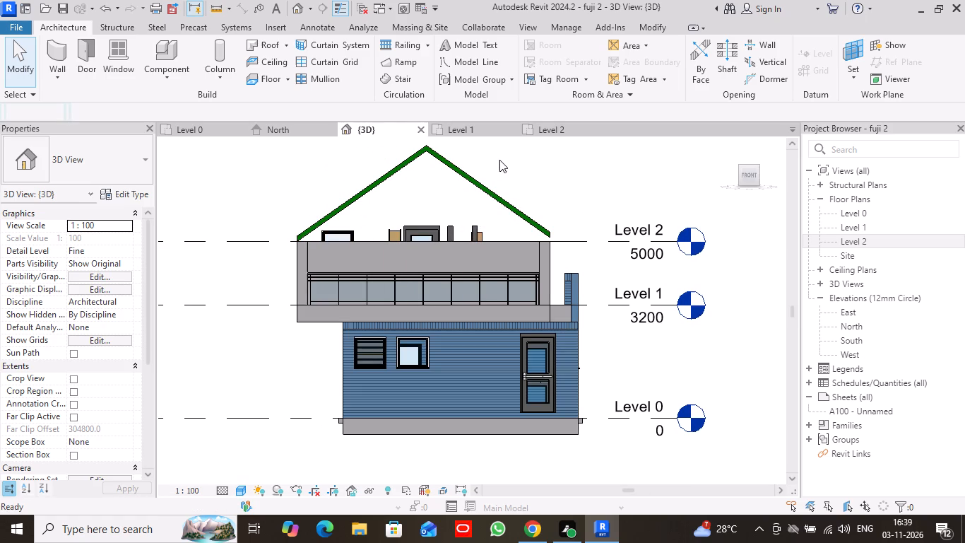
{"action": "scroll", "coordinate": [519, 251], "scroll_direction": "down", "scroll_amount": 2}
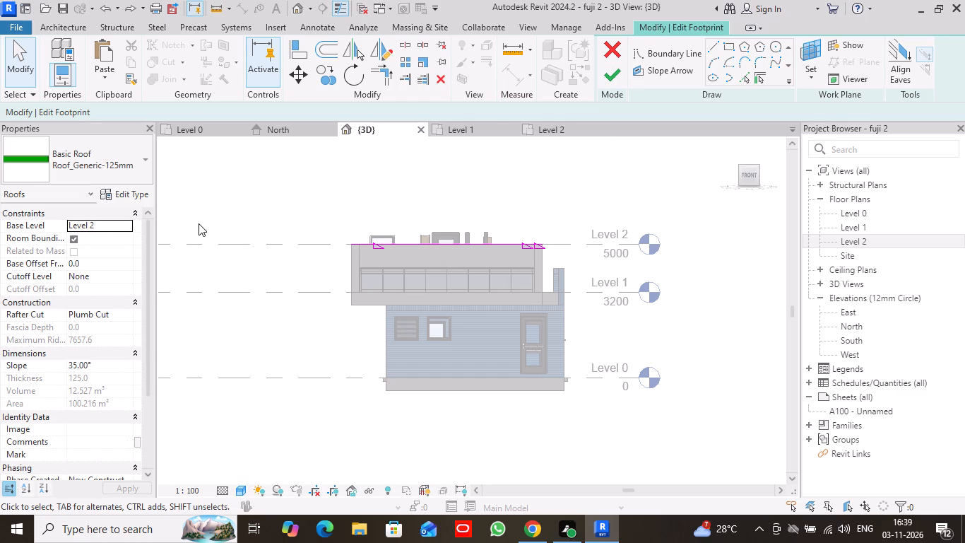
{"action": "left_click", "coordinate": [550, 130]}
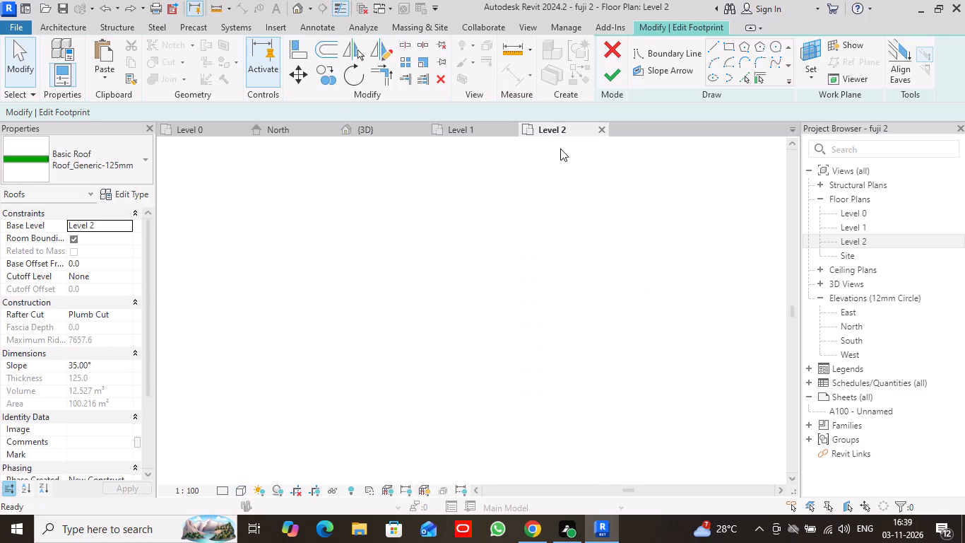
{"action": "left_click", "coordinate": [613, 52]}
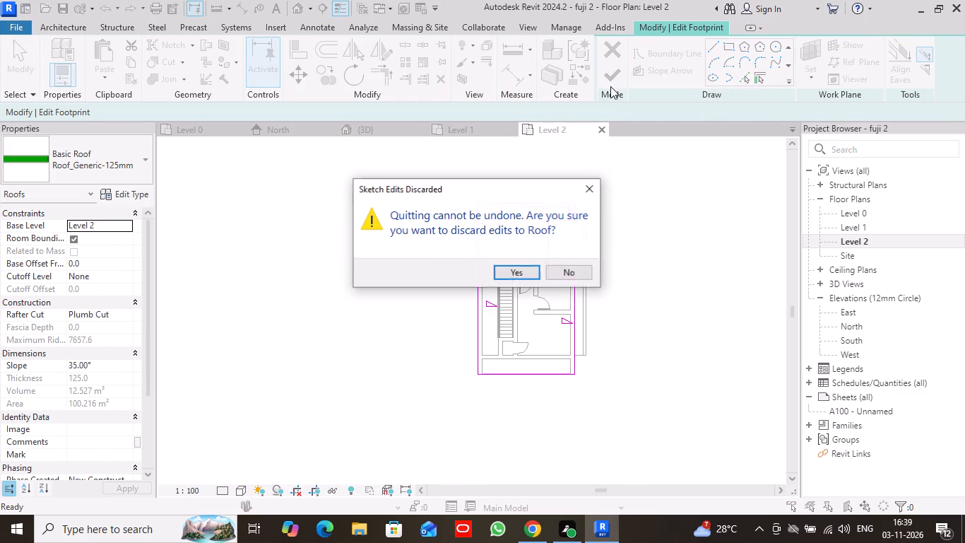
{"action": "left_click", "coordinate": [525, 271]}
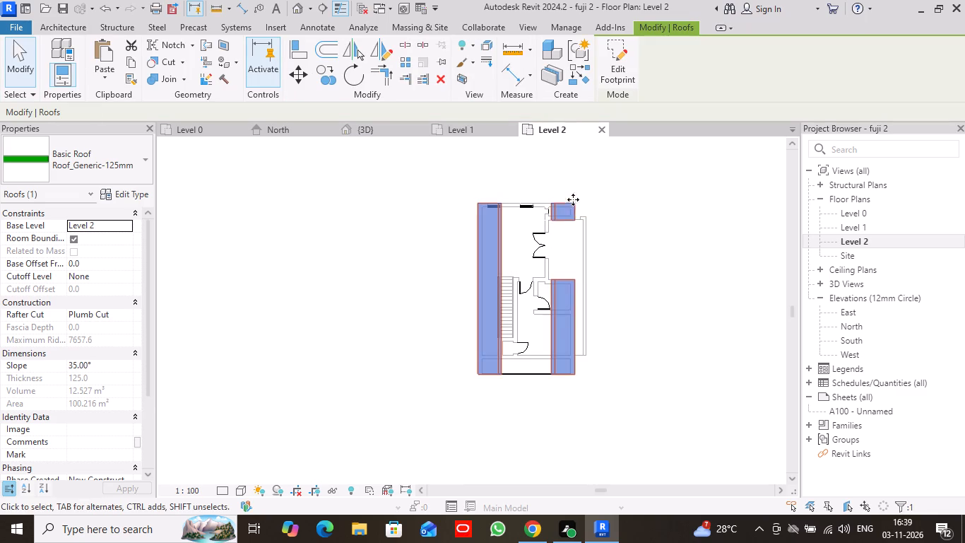
Edit the Level 2 roof footprint, set the two outer east boundary lines' offset from roof base to 1200, and finish the roof.
{"action": "left_click_drag", "start_coordinate": [562, 180], "coordinate": [603, 407]}
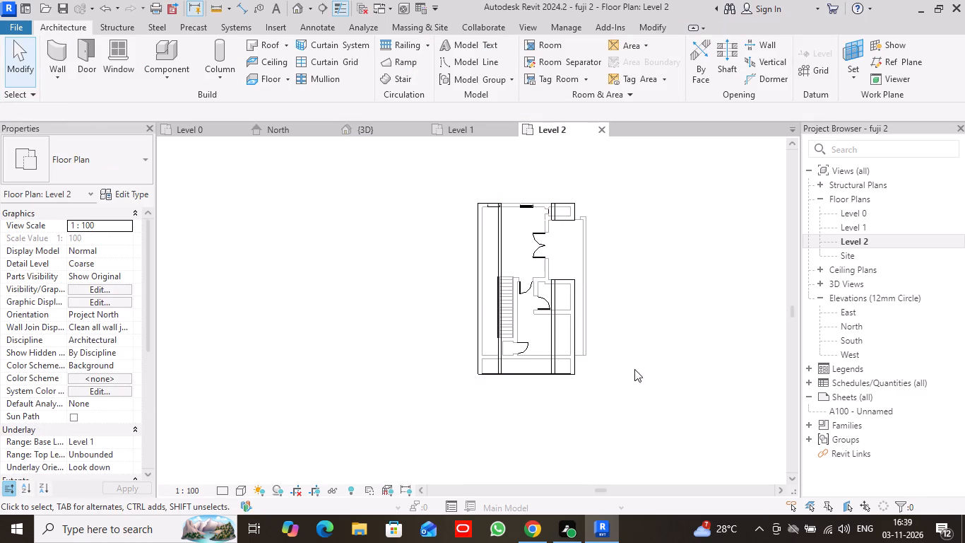
{"action": "left_click", "coordinate": [563, 209]}
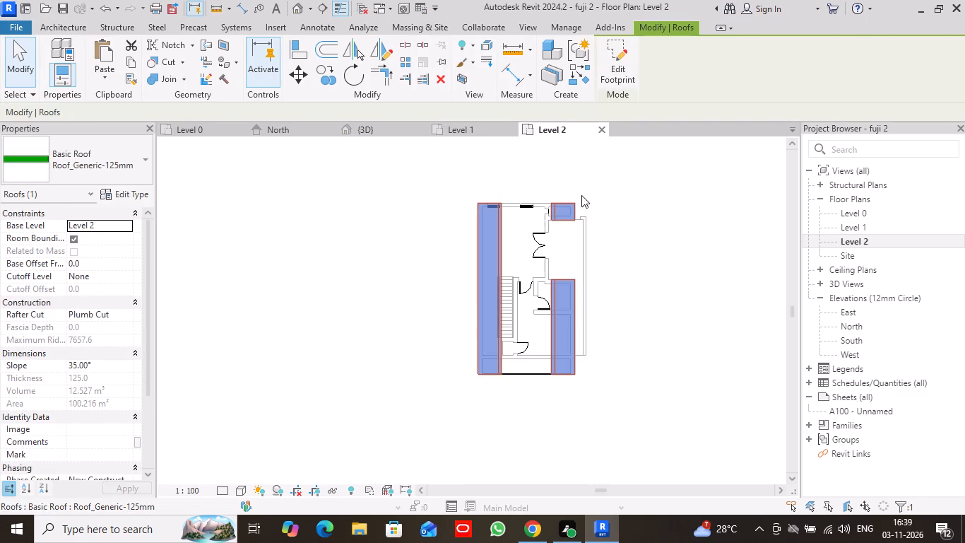
{"action": "left_click", "coordinate": [607, 52]}
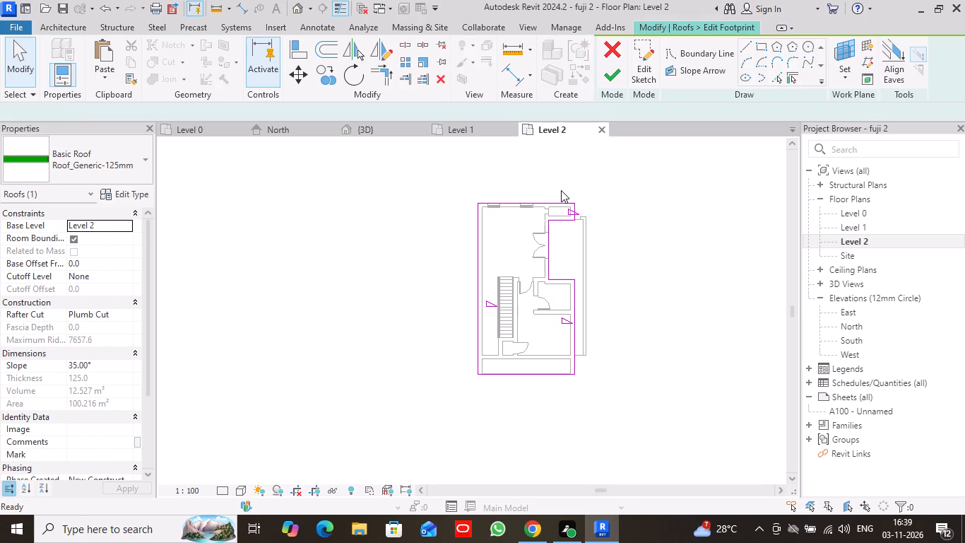
{"action": "left_click_drag", "start_coordinate": [561, 190], "coordinate": [612, 390]}
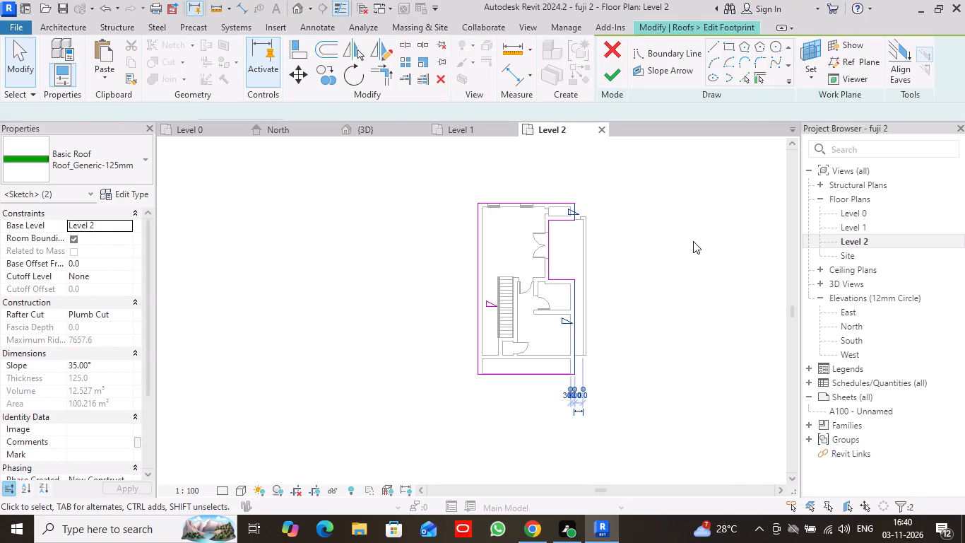
{"action": "left_click", "coordinate": [102, 238]}
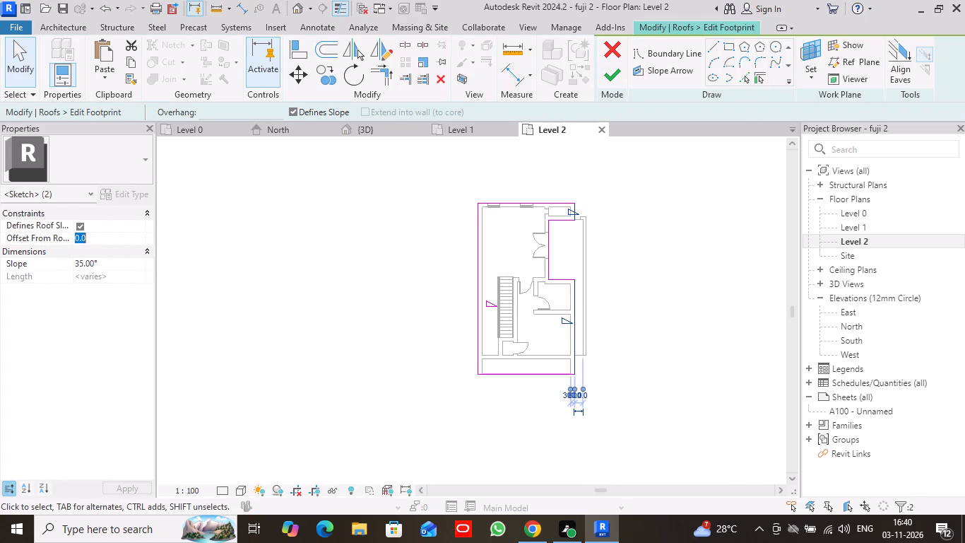
{"action": "key", "text": "1"}
{"action": "key", "text": "2"}
{"action": "key", "text": "0"}
{"action": "key", "text": "0"}
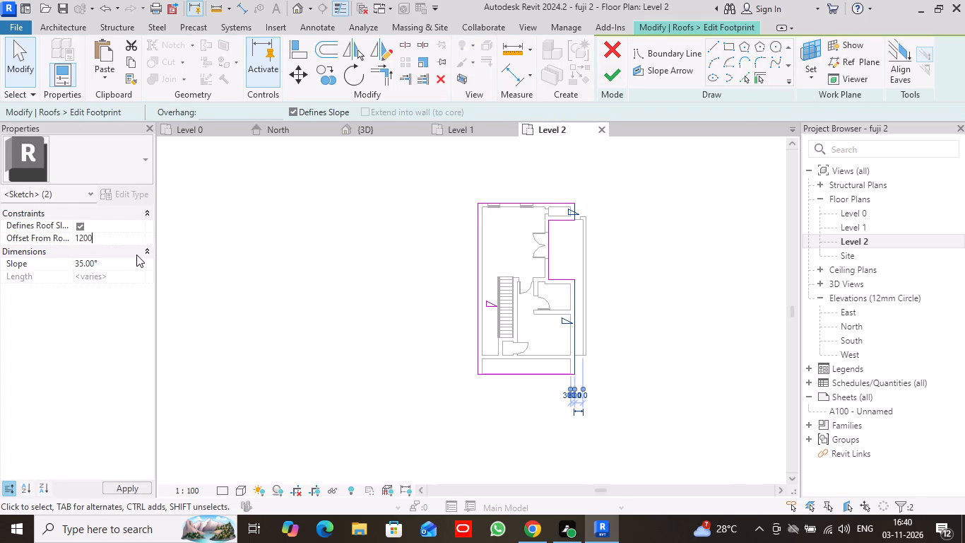
{"action": "key", "text": "Return"}
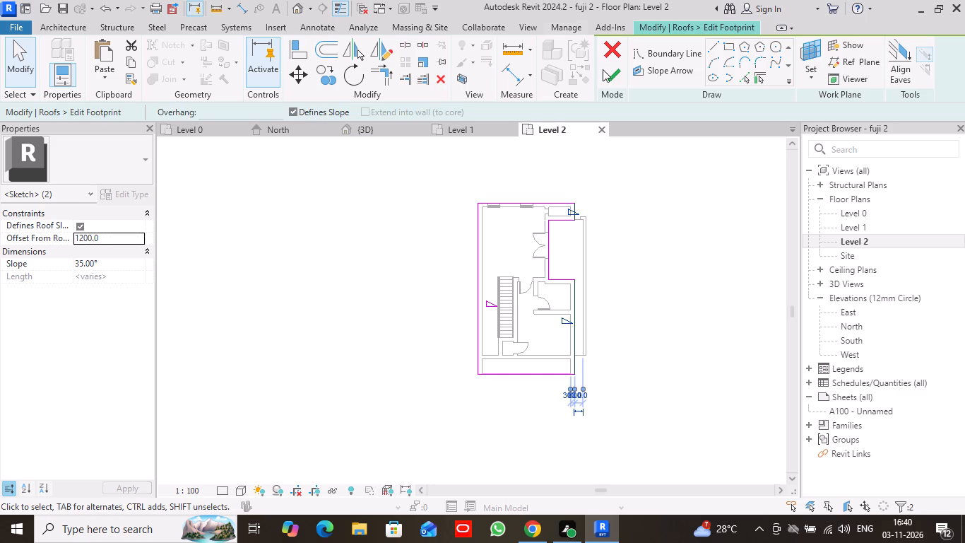
{"action": "left_click", "coordinate": [607, 75]}
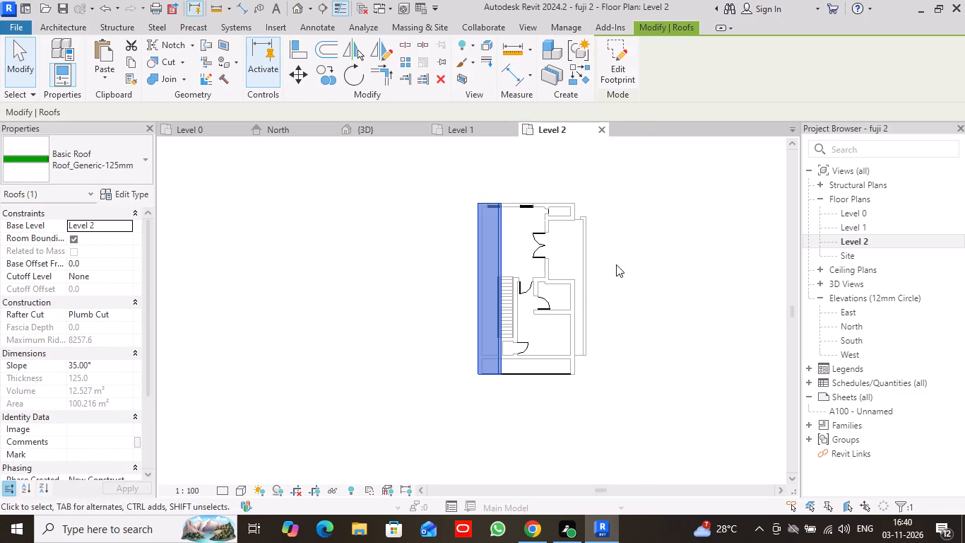
Examine the roof's east slope and its eaves around the double-door recess in the 3D view.
{"action": "left_click", "coordinate": [405, 125]}
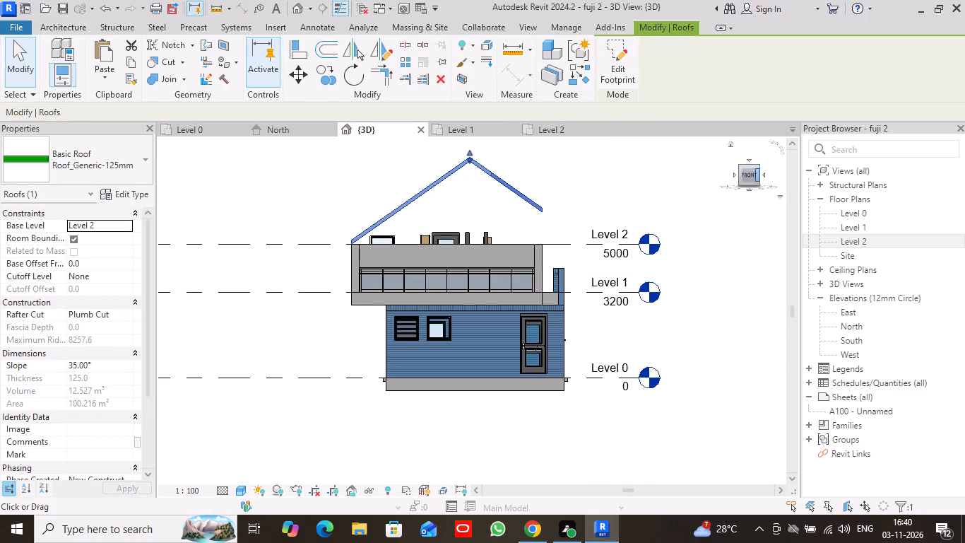
{"action": "left_click_drag", "start_coordinate": [757, 175], "coordinate": [701, 184]}
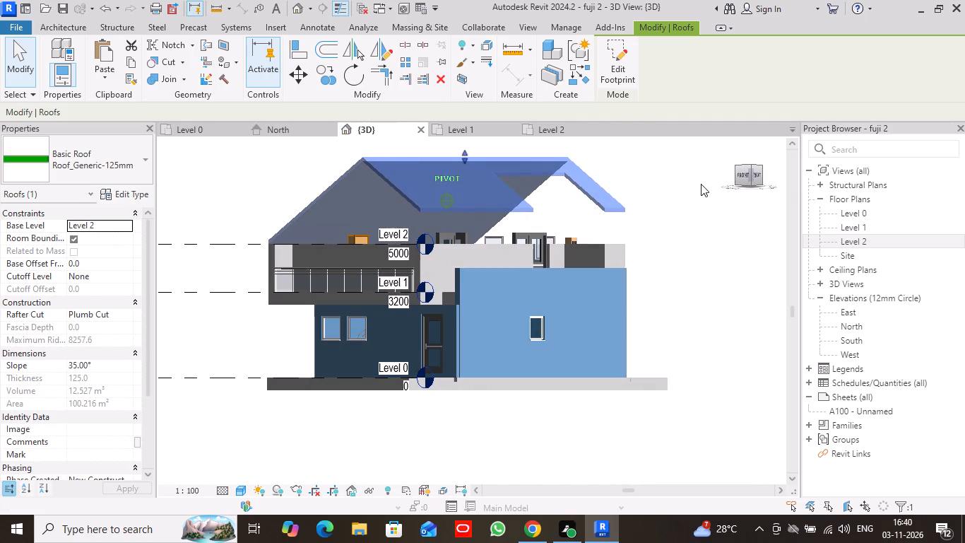
{"action": "left_click_drag", "start_coordinate": [701, 184], "coordinate": [708, 221]}
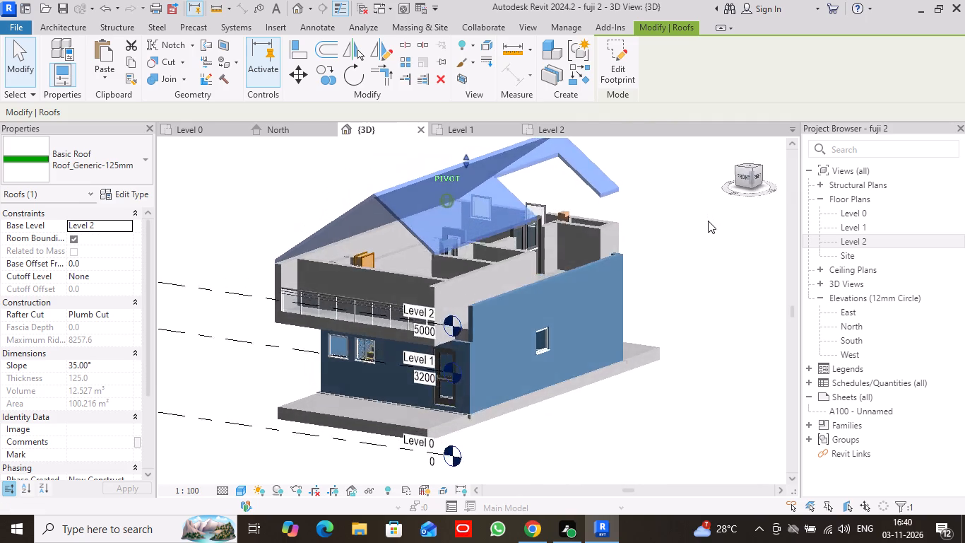
{"action": "left_click_drag", "start_coordinate": [708, 221], "coordinate": [700, 218]}
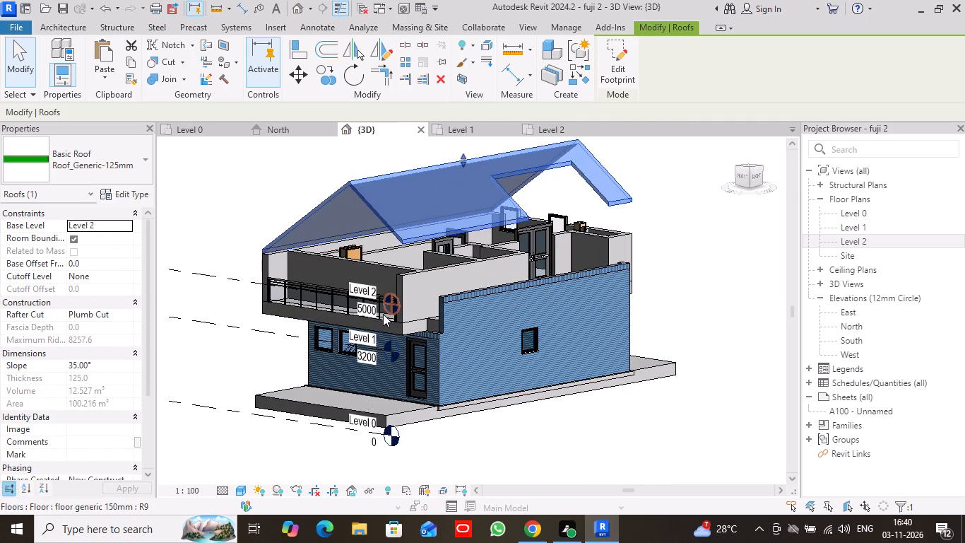
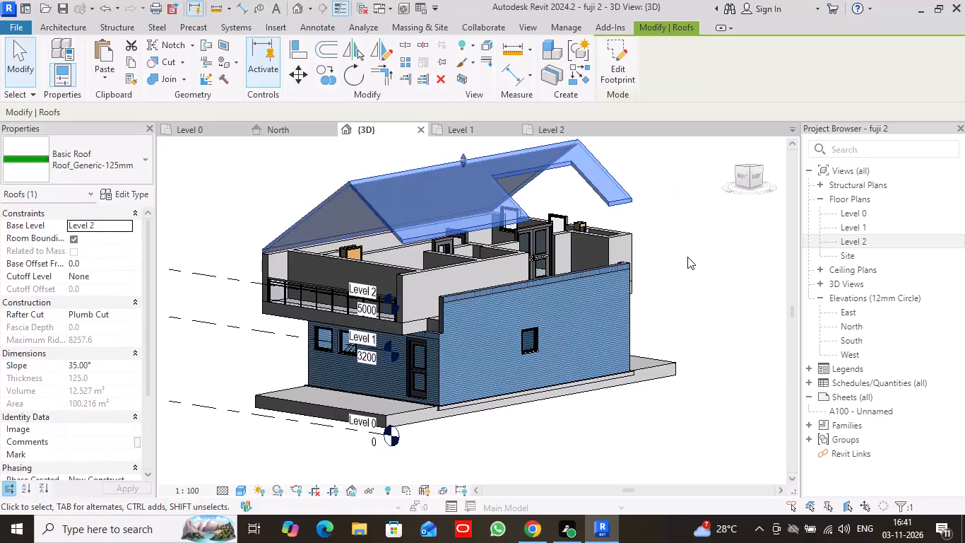
Show the 3D view from the front and set its visual style to Hidden Line.
{"action": "left_click", "coordinate": [740, 175]}
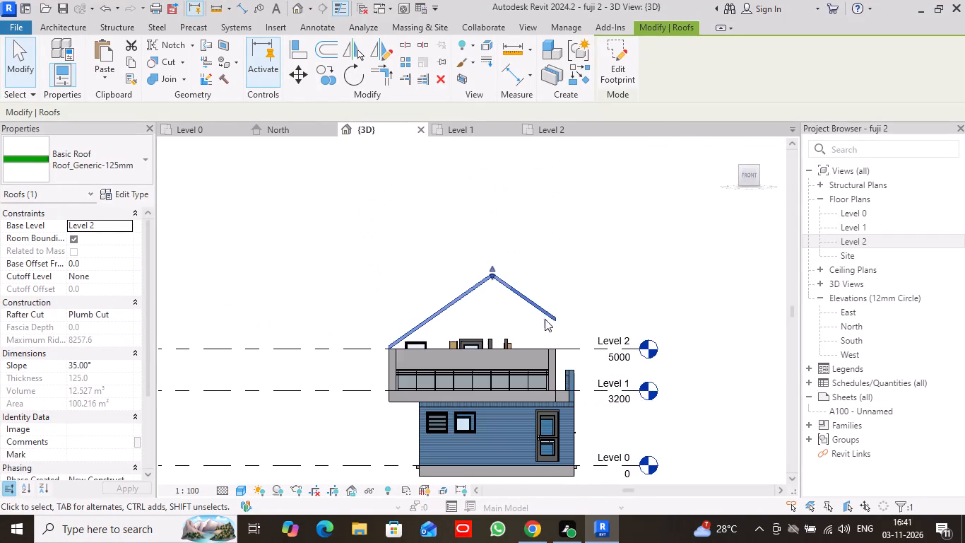
{"action": "scroll", "coordinate": [557, 311], "scroll_direction": "up", "scroll_amount": 2}
{"action": "scroll", "coordinate": [574, 307], "scroll_direction": "down", "scroll_amount": 2}
{"action": "middle_click_drag", "start_coordinate": [583, 308], "coordinate": [584, 291]}
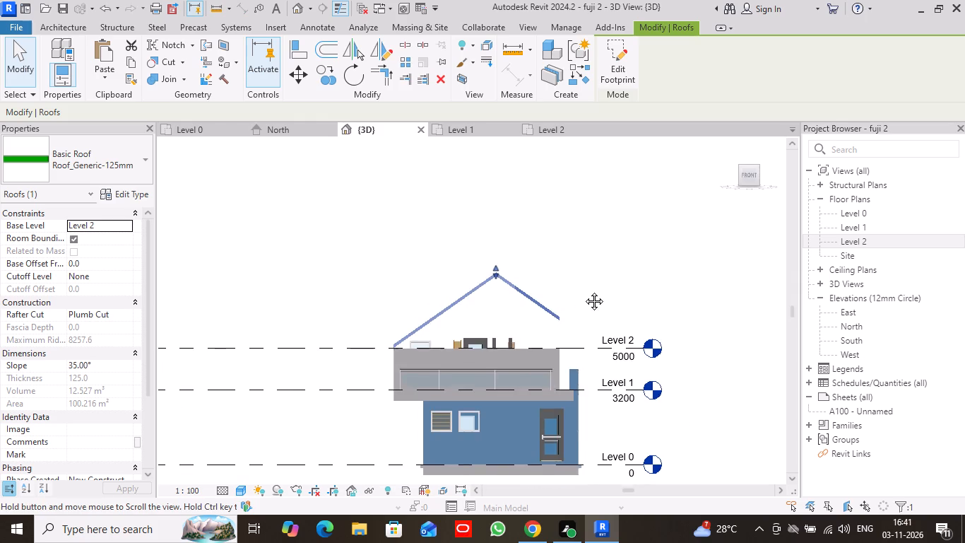
{"action": "middle_click_drag", "start_coordinate": [584, 291], "coordinate": [581, 246]}
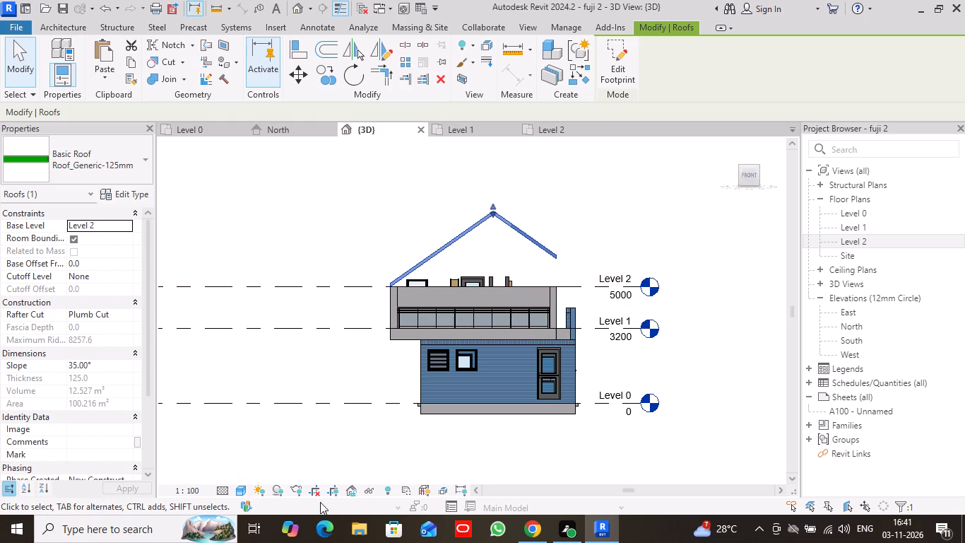
{"action": "left_click", "coordinate": [242, 492]}
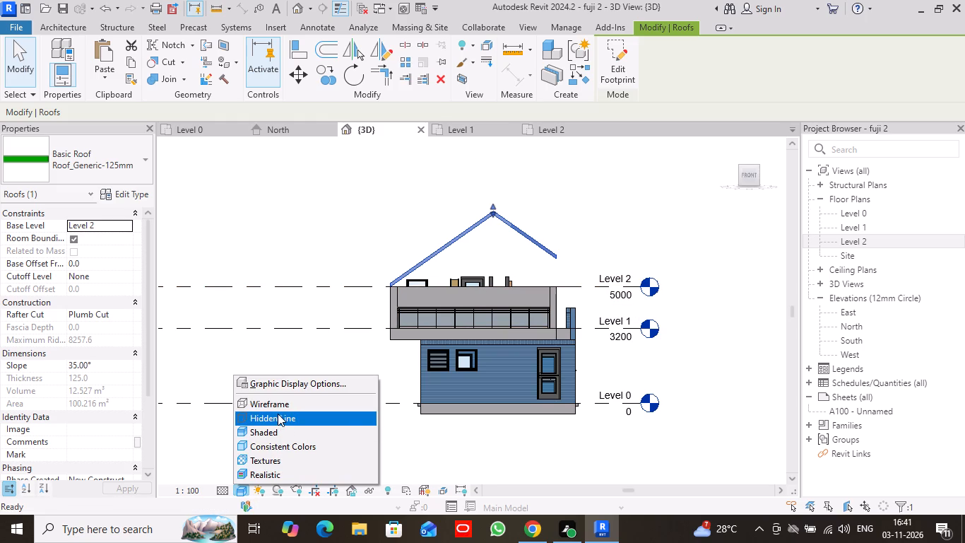
{"action": "left_click", "coordinate": [278, 414]}
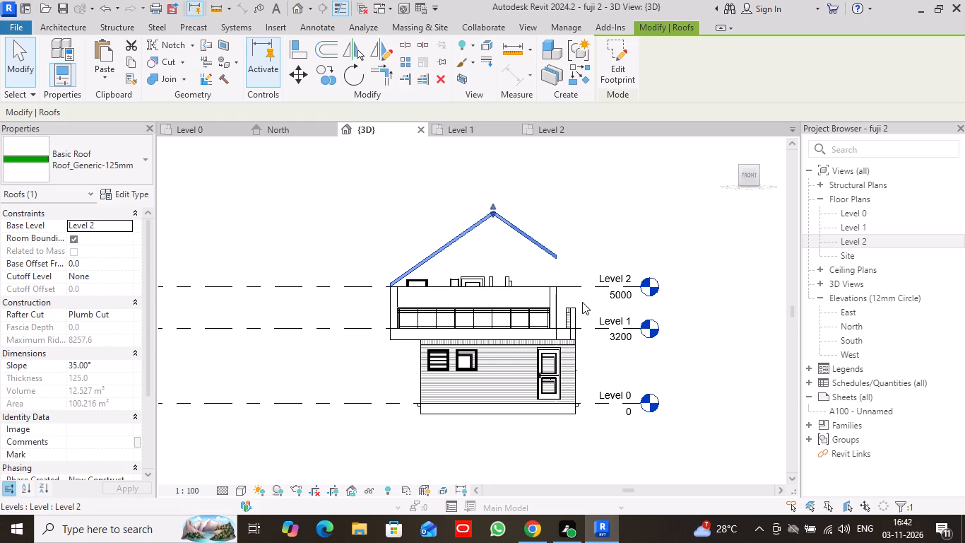
Select the upper-storey elements between Level 1 and Level 2, filter them to walls only, and attach the wall tops to the roof.
{"action": "left_click", "coordinate": [649, 209]}
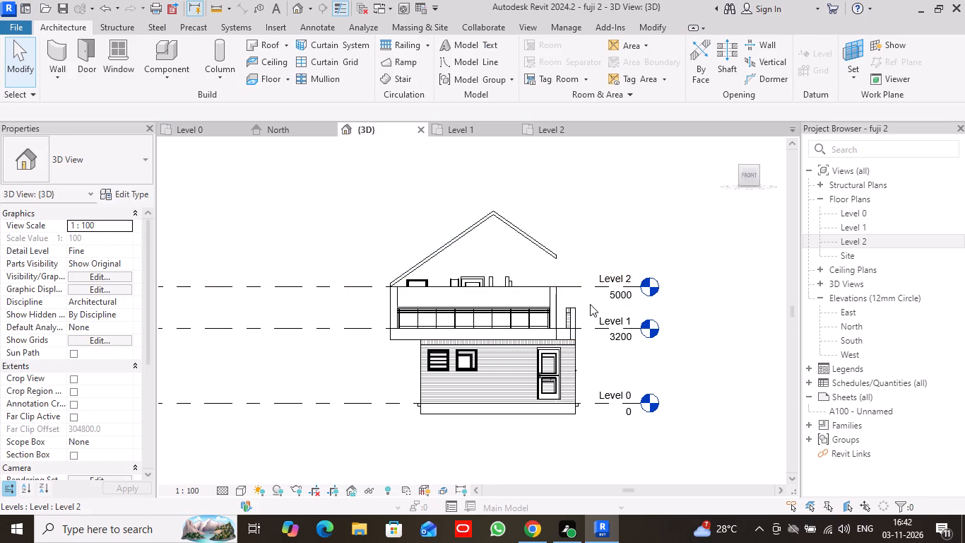
{"action": "left_click_drag", "start_coordinate": [591, 303], "coordinate": [347, 299]}
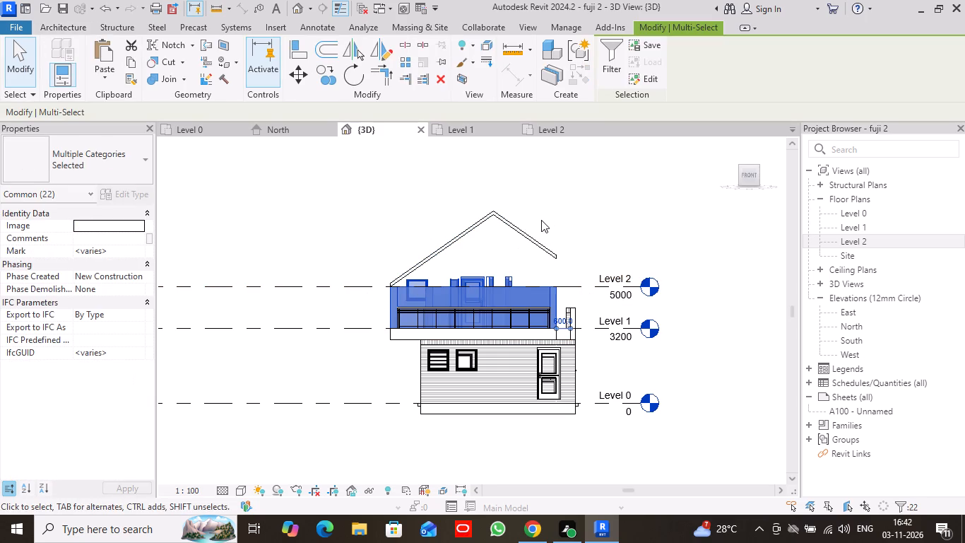
{"action": "left_click", "coordinate": [609, 45]}
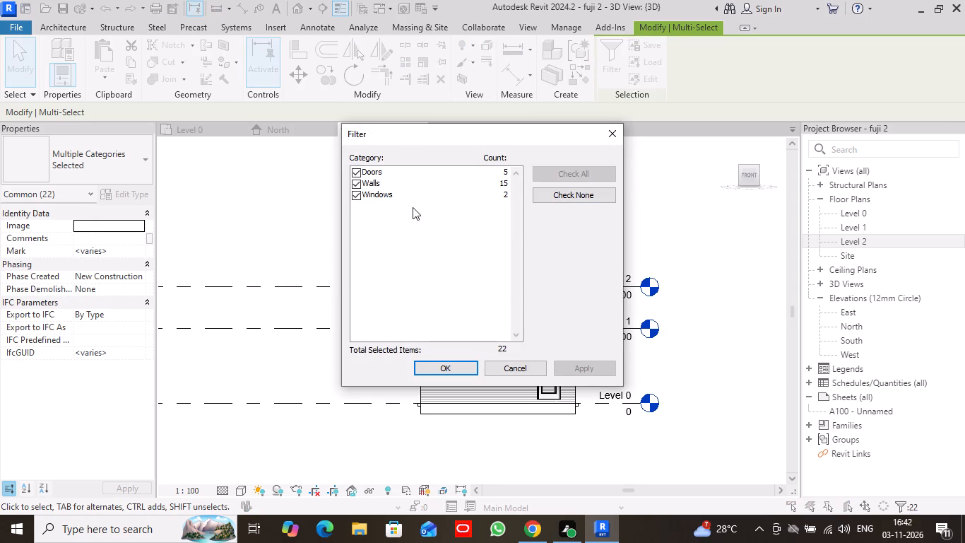
{"action": "left_click", "coordinate": [586, 197]}
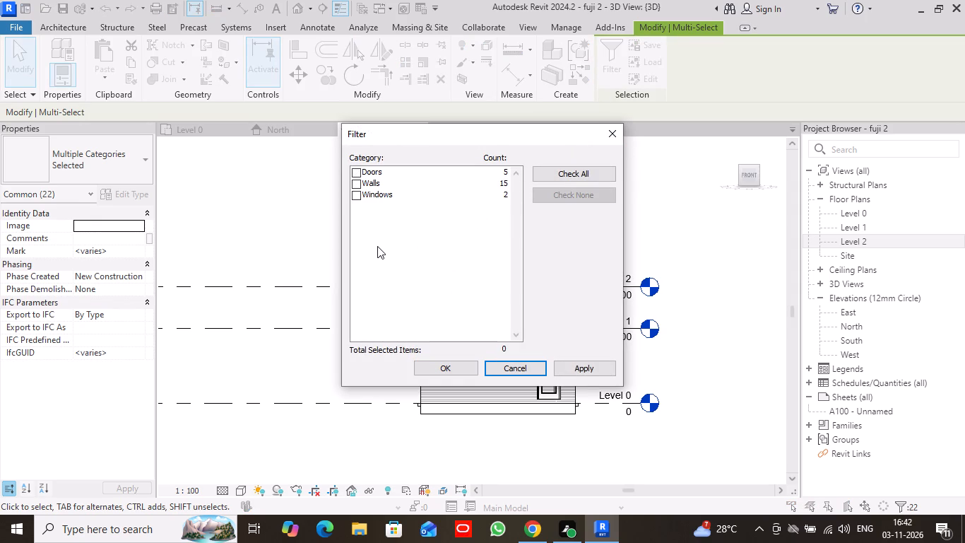
{"action": "left_click", "coordinate": [357, 181]}
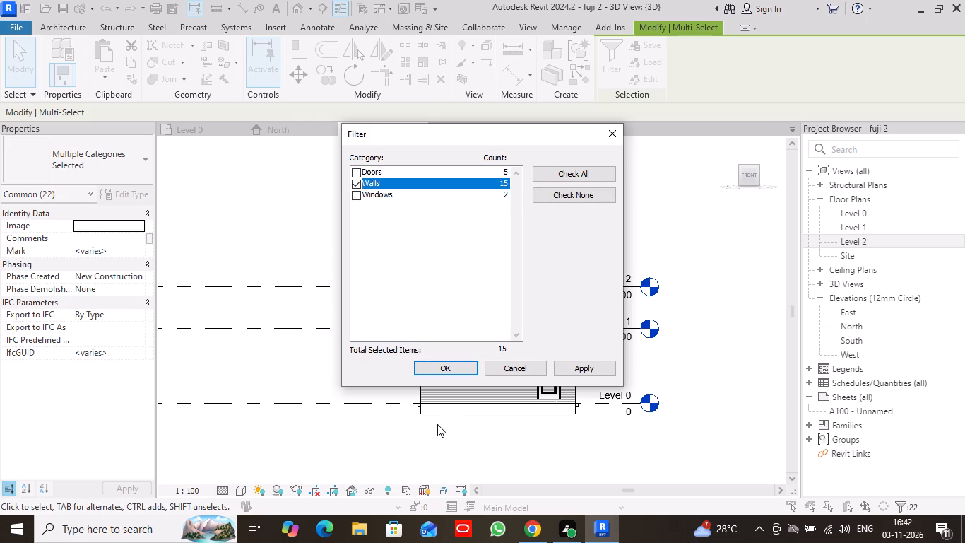
{"action": "left_click", "coordinate": [459, 362]}
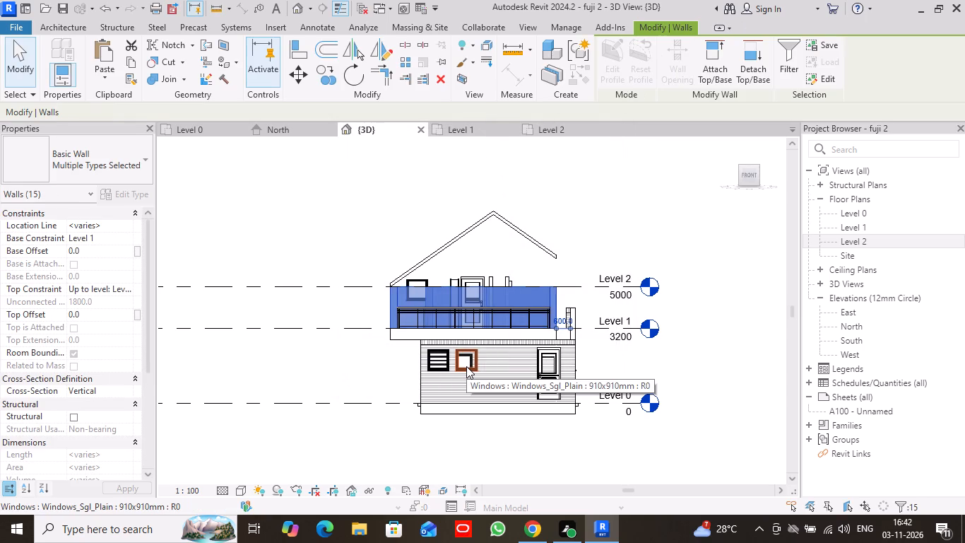
{"action": "left_click", "coordinate": [721, 62]}
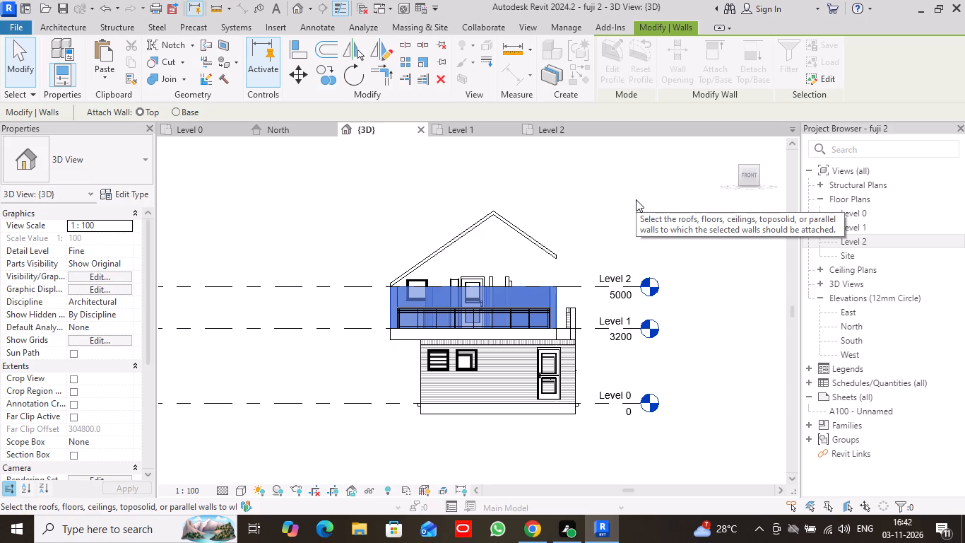
{"action": "left_click", "coordinate": [543, 249]}
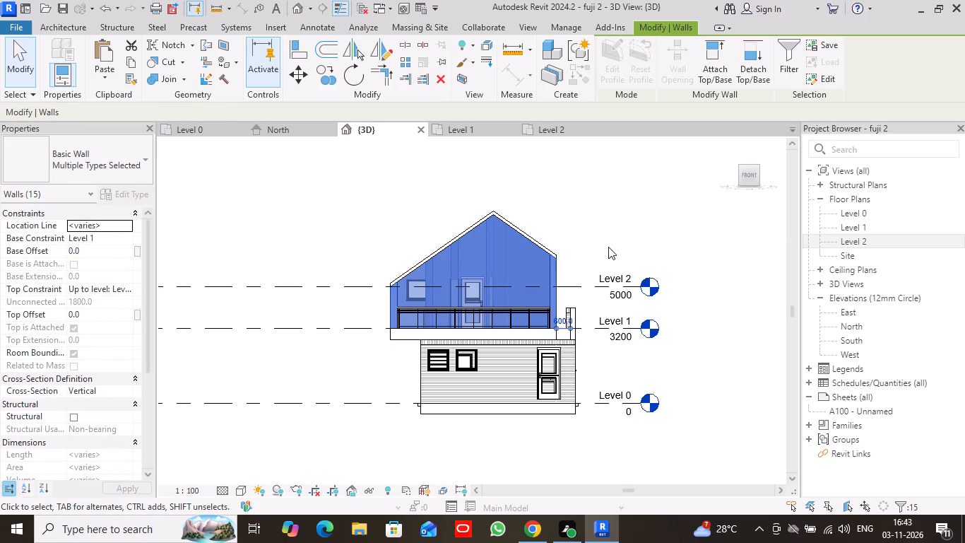
{"action": "scroll", "coordinate": [678, 249], "scroll_direction": "down", "scroll_amount": 2}
{"action": "left_click", "coordinate": [711, 252]}
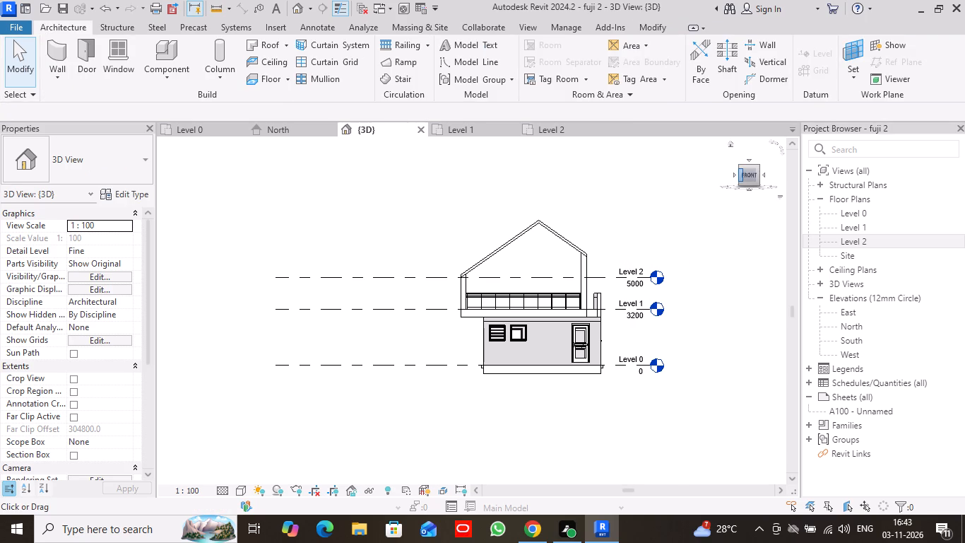
Set the 3D view's visual style to Shaded and view the walls and roof from the front and above.
{"action": "left_click_drag", "start_coordinate": [748, 175], "coordinate": [679, 190]}
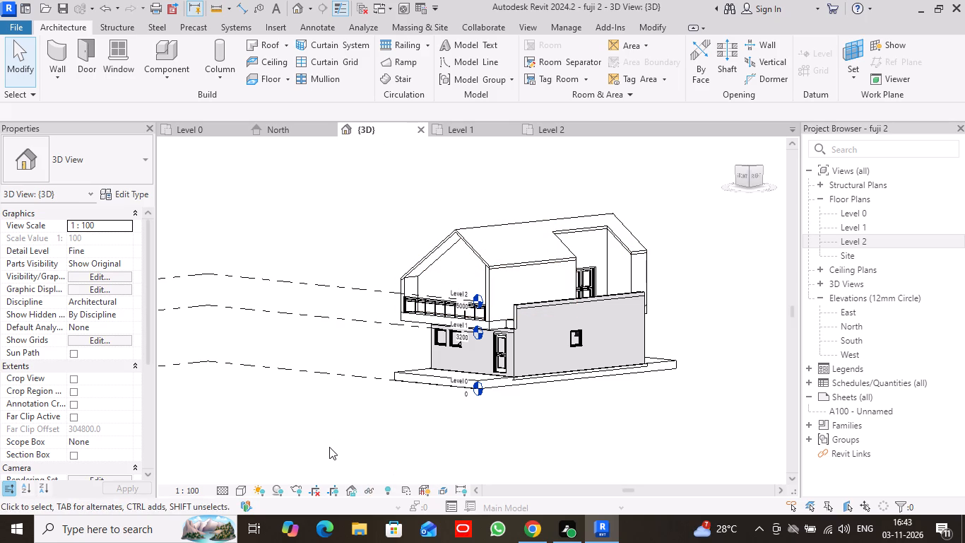
{"action": "left_click", "coordinate": [239, 492]}
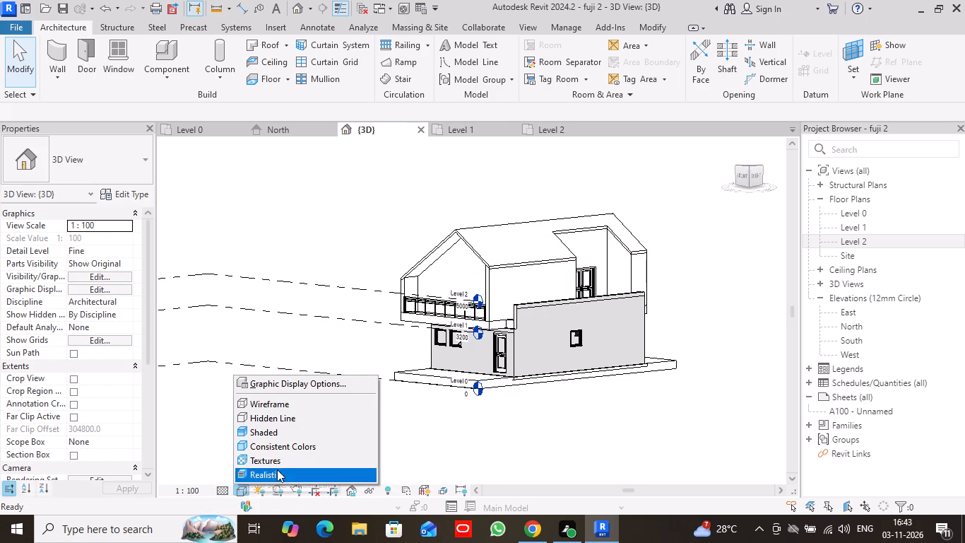
{"action": "left_click", "coordinate": [286, 434]}
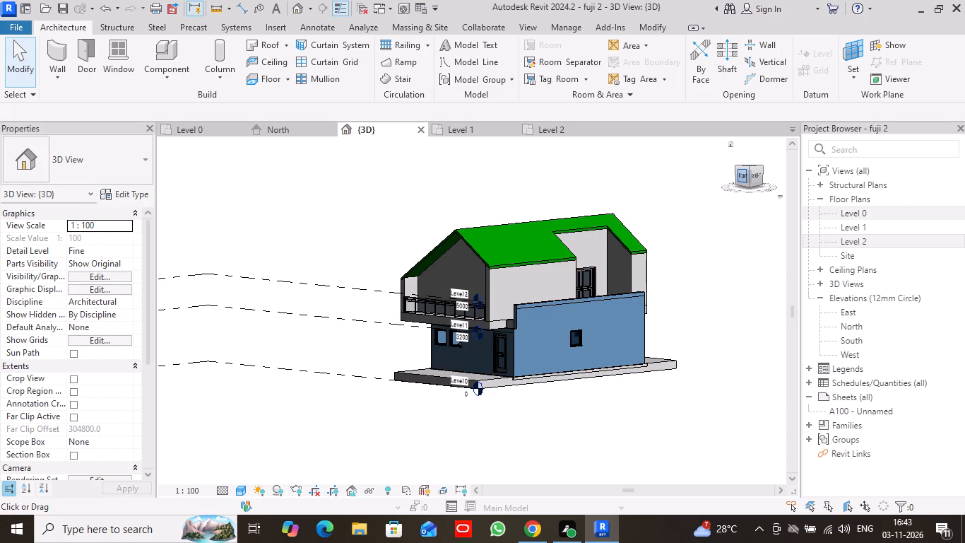
{"action": "left_click_drag", "start_coordinate": [740, 178], "coordinate": [177, 190]}
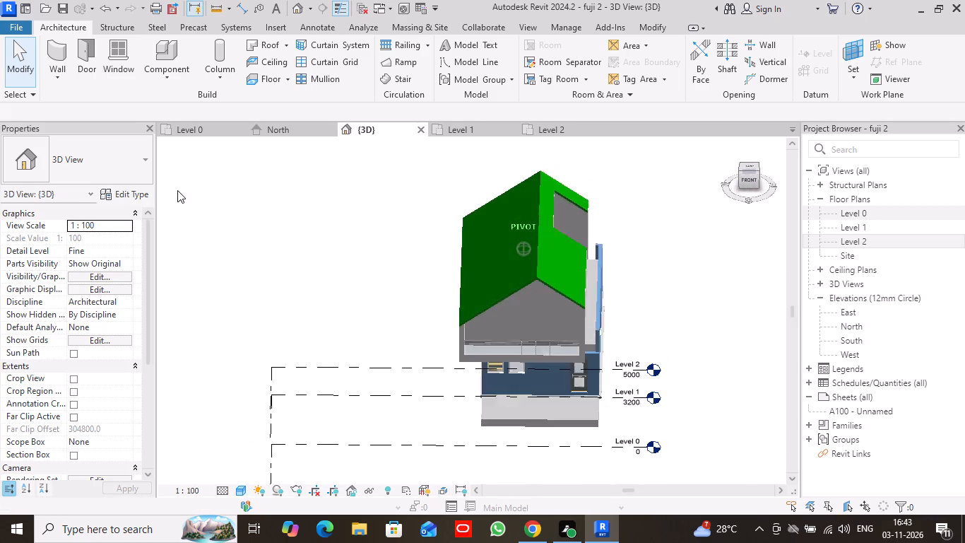
{"action": "left_click_drag", "start_coordinate": [177, 190], "coordinate": [182, 199]}
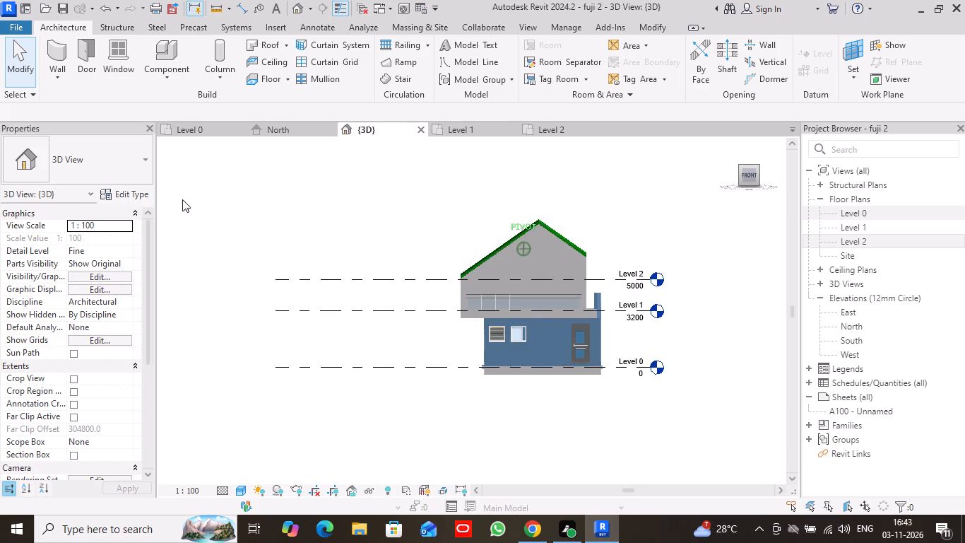
{"action": "left_click_drag", "start_coordinate": [182, 199], "coordinate": [186, 225]}
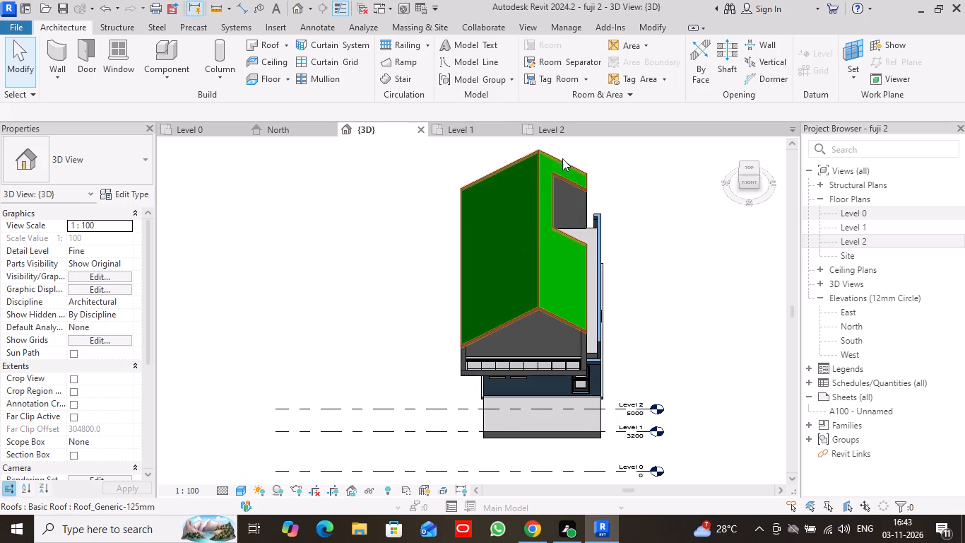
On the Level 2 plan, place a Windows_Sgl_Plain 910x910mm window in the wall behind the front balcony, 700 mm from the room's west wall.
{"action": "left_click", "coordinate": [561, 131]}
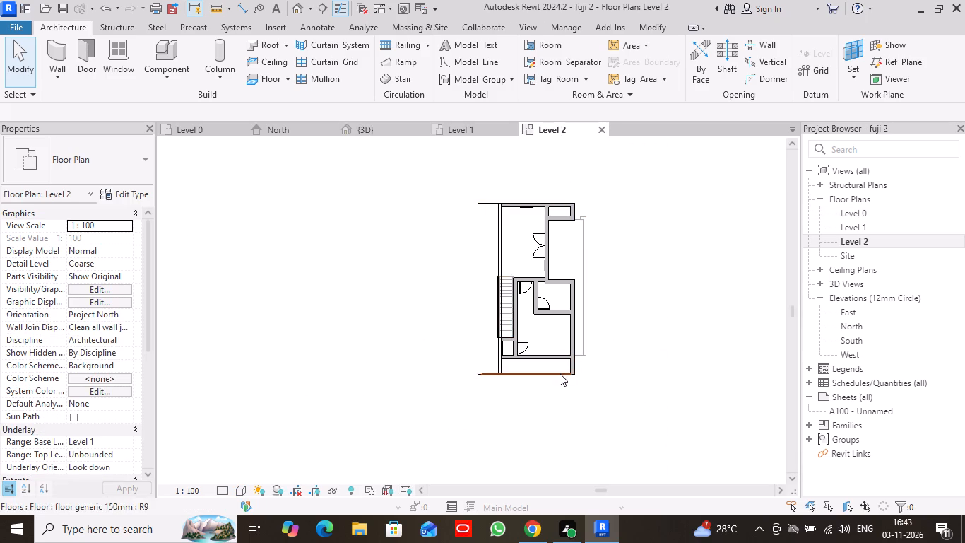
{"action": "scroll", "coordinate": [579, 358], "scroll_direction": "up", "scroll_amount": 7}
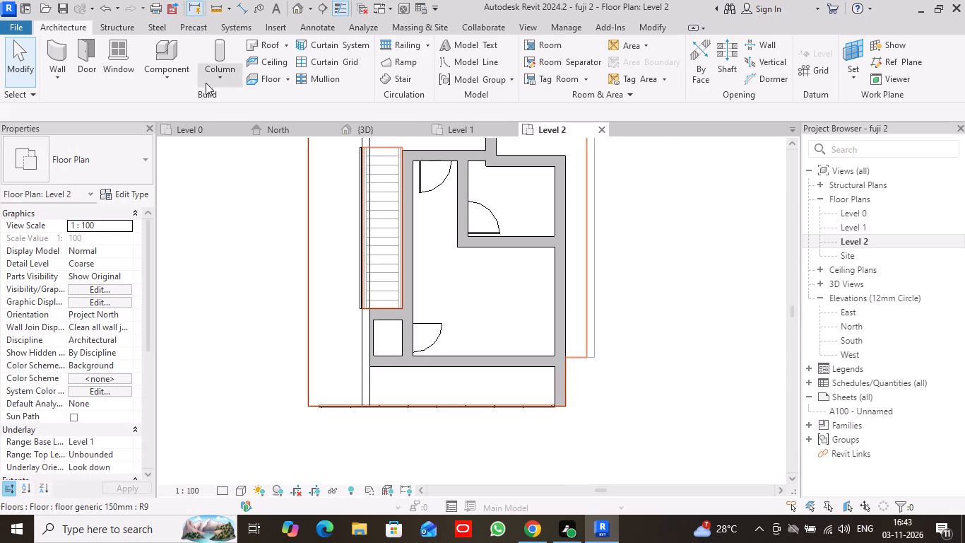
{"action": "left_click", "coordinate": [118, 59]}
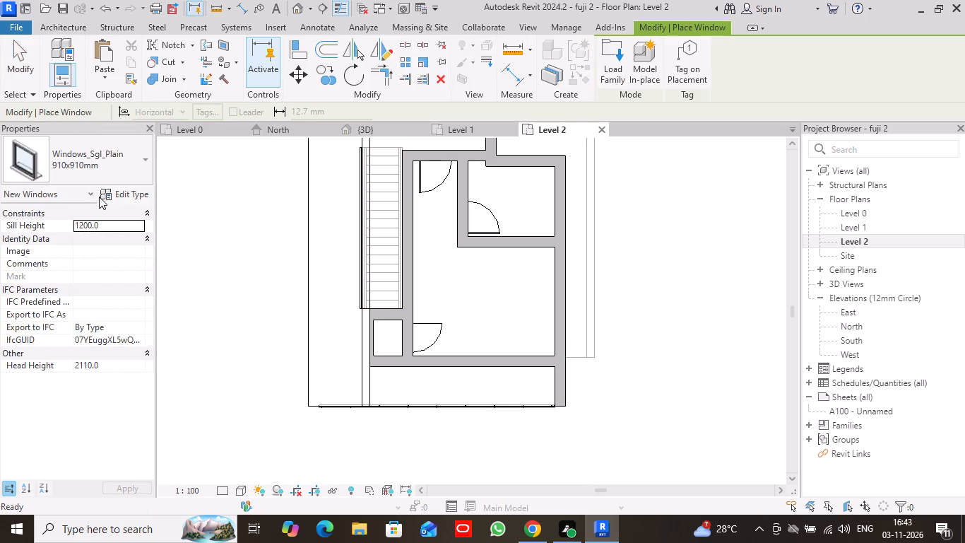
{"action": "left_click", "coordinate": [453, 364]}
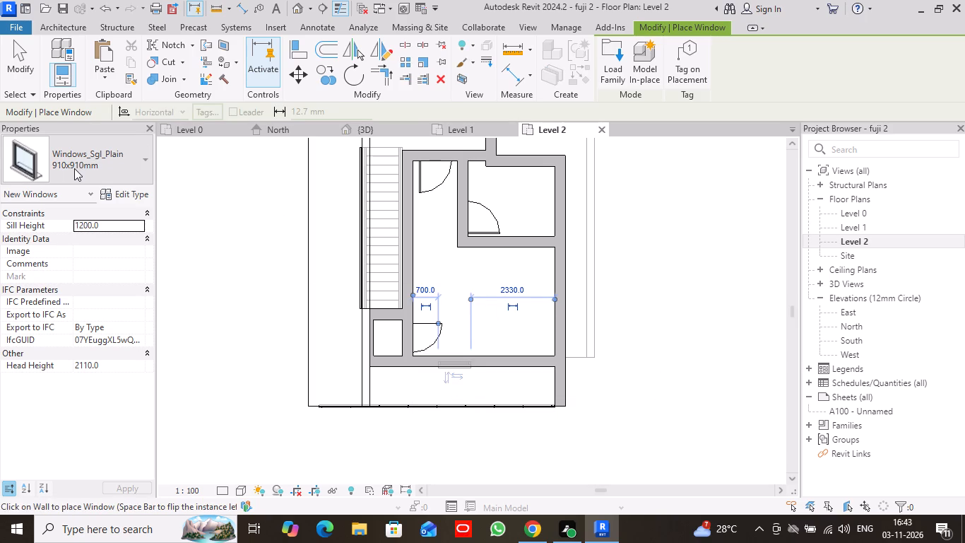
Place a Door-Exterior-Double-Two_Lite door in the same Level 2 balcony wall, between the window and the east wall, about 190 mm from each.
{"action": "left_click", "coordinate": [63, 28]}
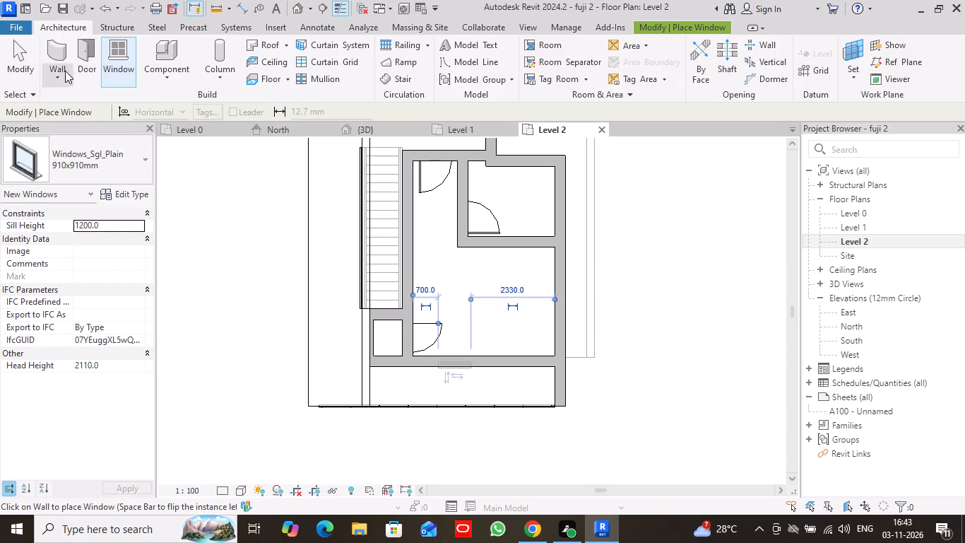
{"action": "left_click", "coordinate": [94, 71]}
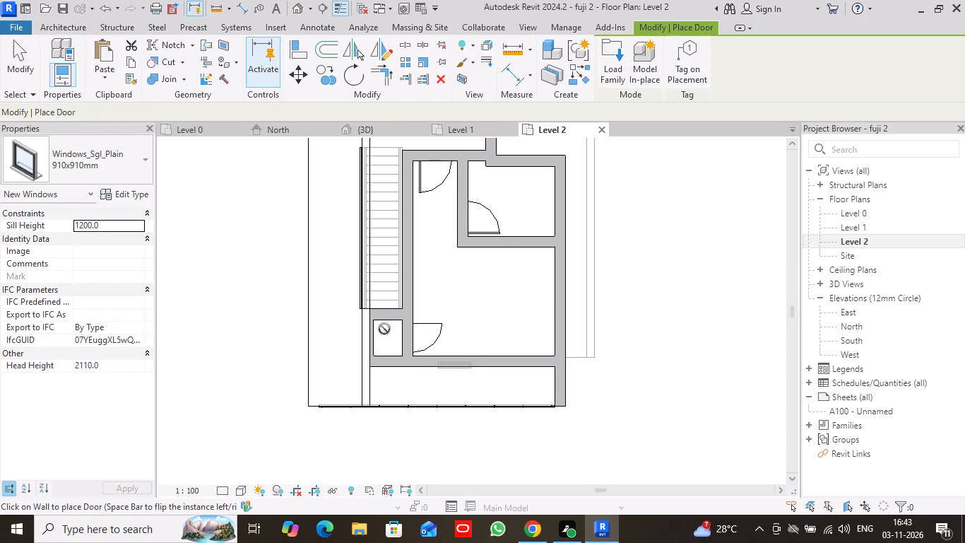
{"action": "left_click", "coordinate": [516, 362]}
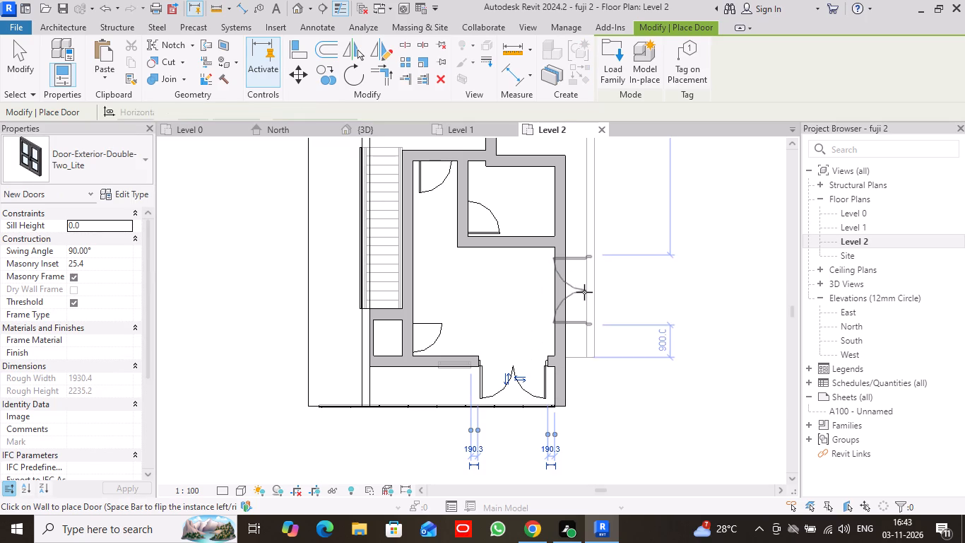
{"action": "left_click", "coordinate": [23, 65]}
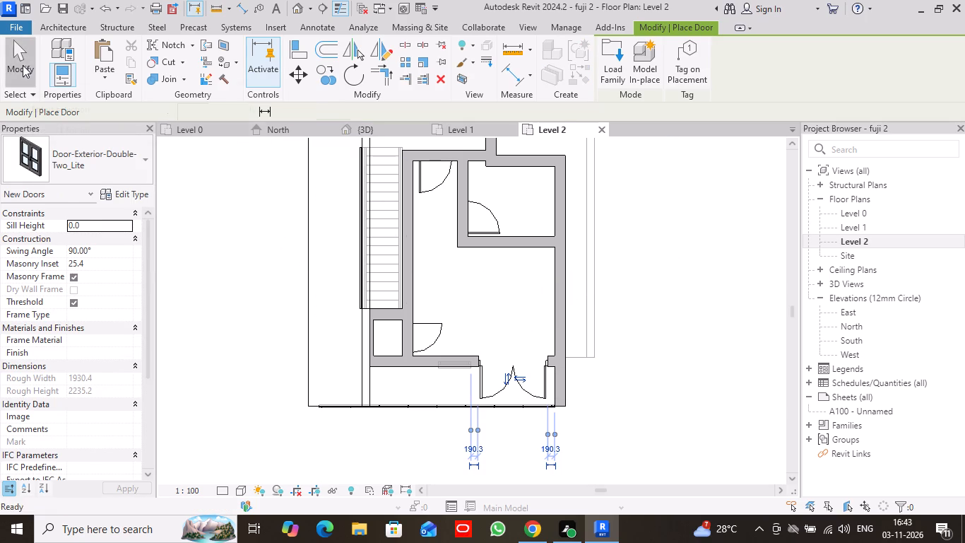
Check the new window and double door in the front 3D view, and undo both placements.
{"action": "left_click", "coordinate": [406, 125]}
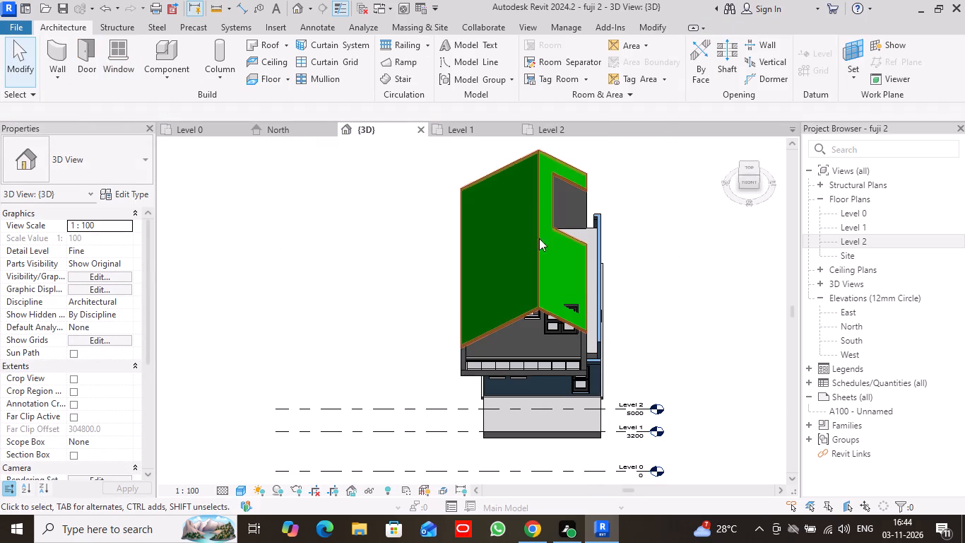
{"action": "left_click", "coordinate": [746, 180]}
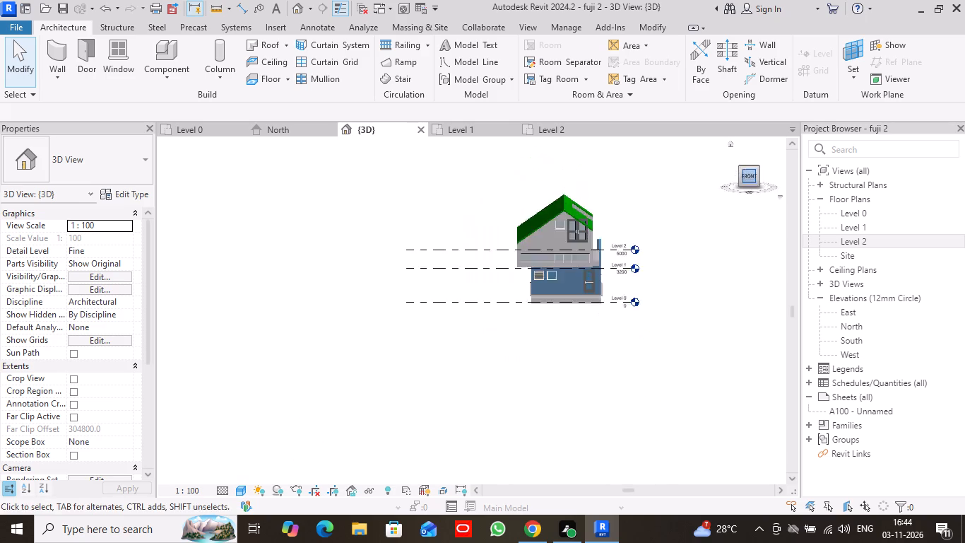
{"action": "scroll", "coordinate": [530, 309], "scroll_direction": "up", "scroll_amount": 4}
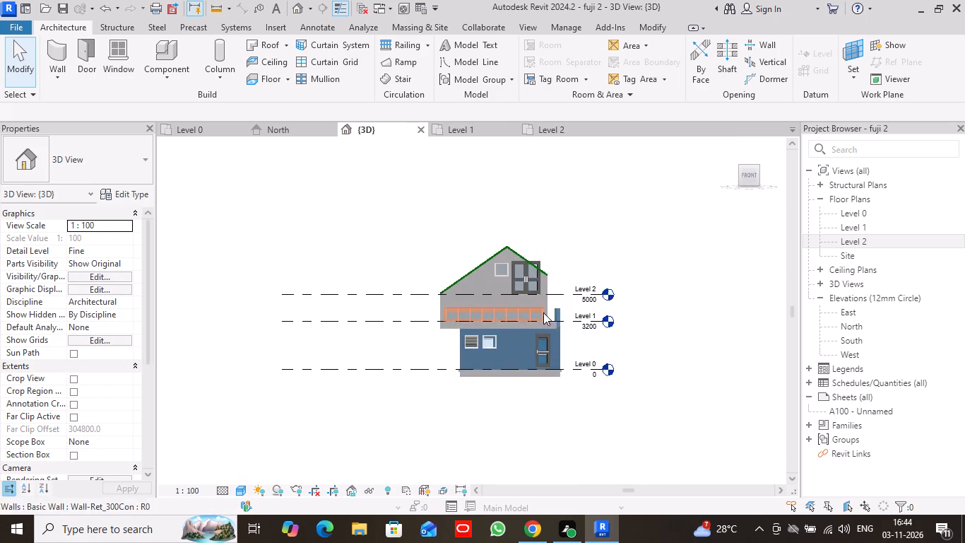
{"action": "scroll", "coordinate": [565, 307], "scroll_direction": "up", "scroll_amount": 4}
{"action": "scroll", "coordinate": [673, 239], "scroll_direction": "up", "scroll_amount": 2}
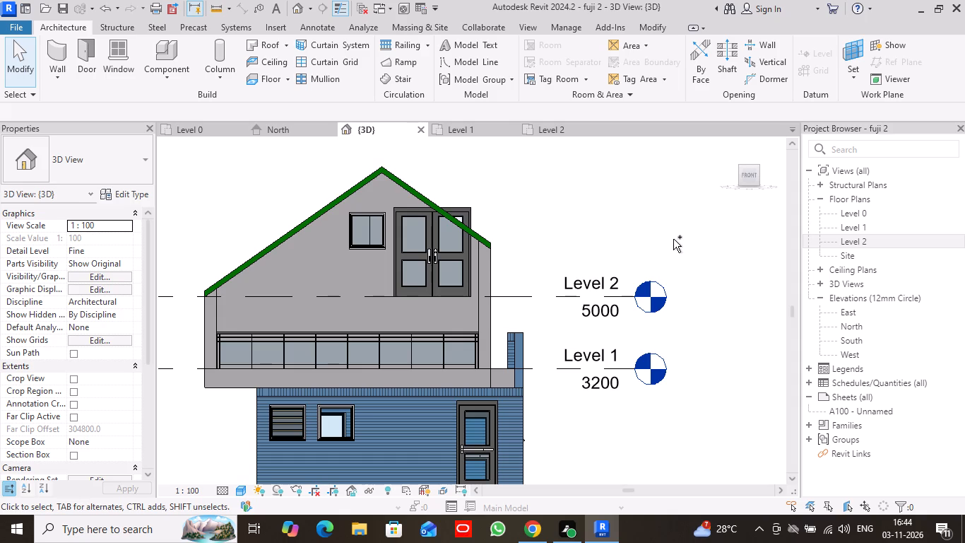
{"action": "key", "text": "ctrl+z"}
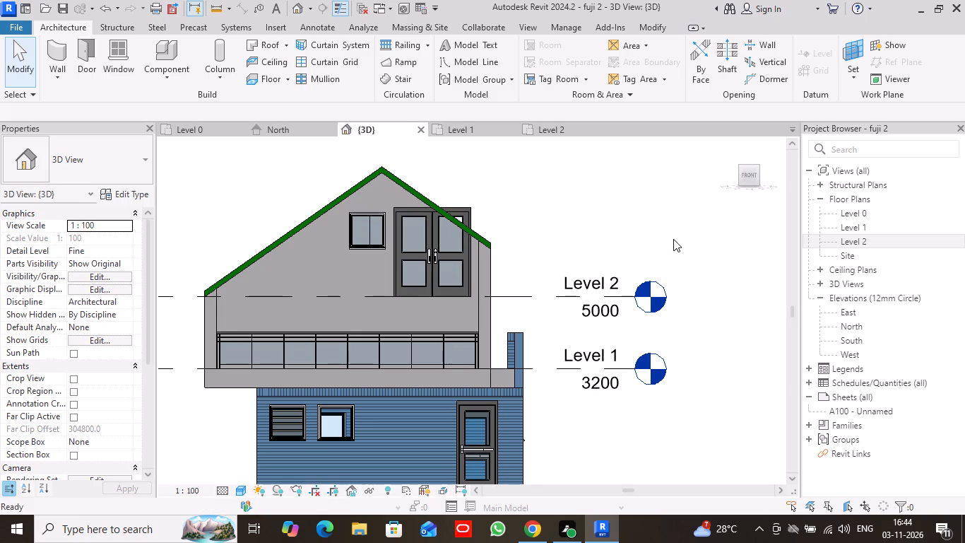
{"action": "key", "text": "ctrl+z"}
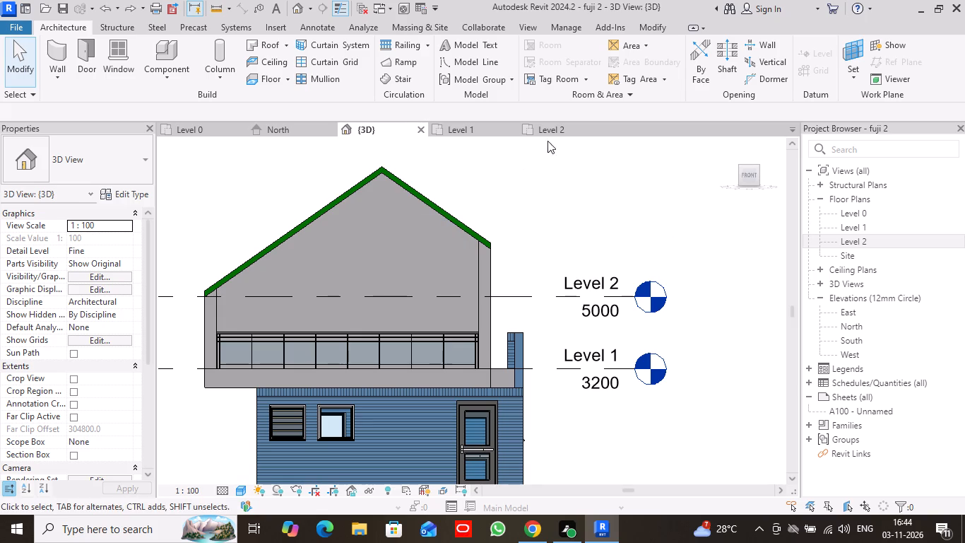
On the Level 1 plan, place a Windows_Sgl_Plain 910x910mm window in the wall behind the front balcony, 800 mm from the room's west wall.
{"action": "left_click", "coordinate": [486, 132]}
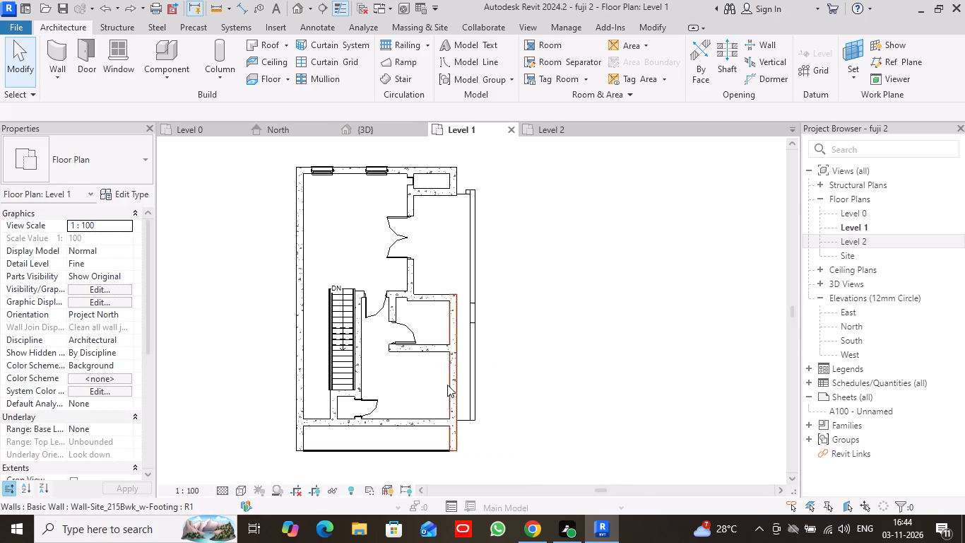
{"action": "scroll", "coordinate": [436, 409], "scroll_direction": "up", "scroll_amount": 4}
{"action": "middle_click_drag", "start_coordinate": [579, 414], "coordinate": [670, 325]}
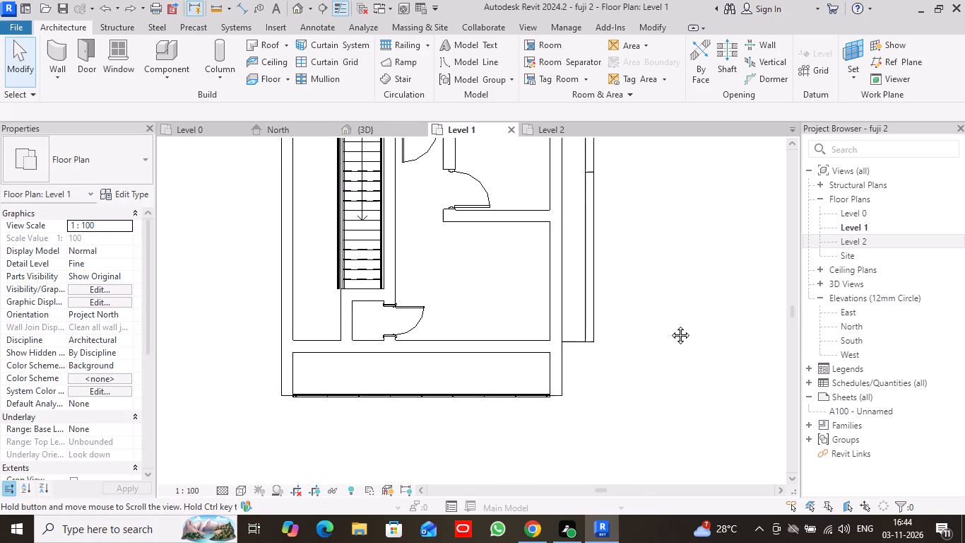
{"action": "middle_click_drag", "start_coordinate": [670, 325], "coordinate": [637, 328]}
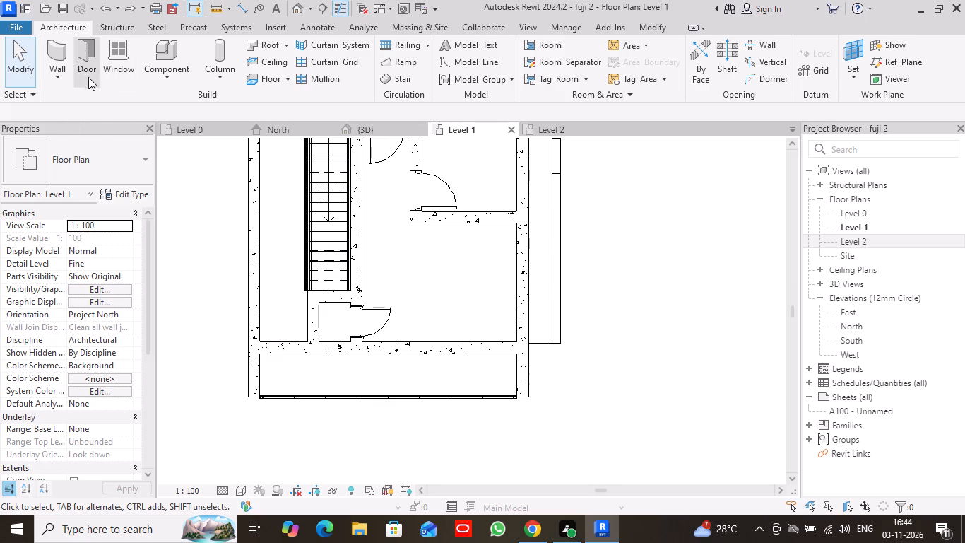
{"action": "left_click", "coordinate": [114, 66]}
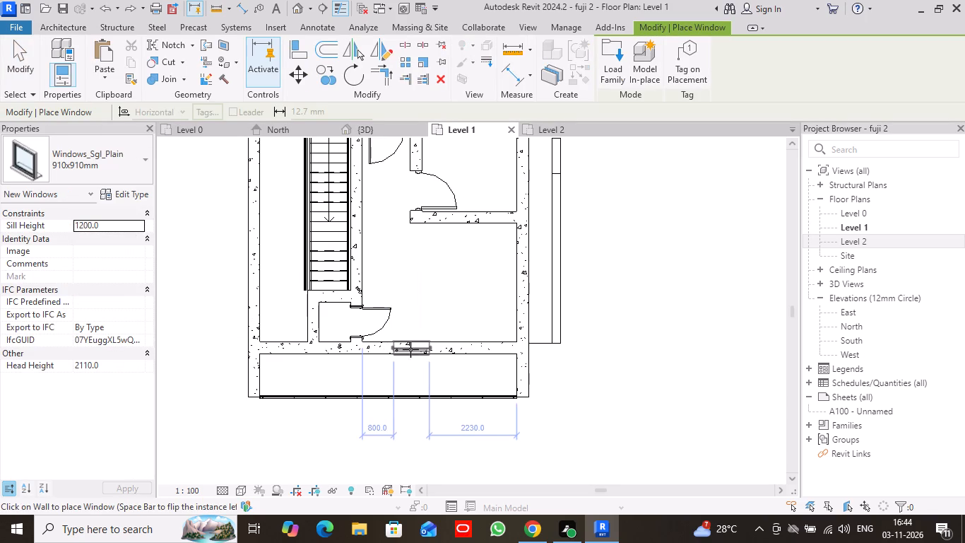
{"action": "left_click", "coordinate": [410, 349]}
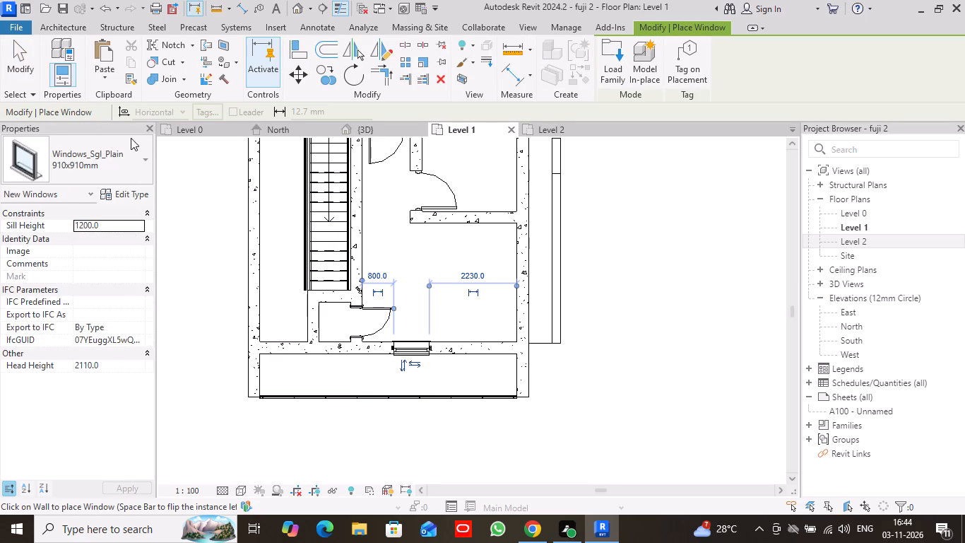
Place a Door-Exterior-Double-Two_Lite door in the same Level 1 balcony wall, between the window and the east wall, about 140 mm from each.
{"action": "left_click", "coordinate": [81, 30]}
{"action": "left_click", "coordinate": [81, 76]}
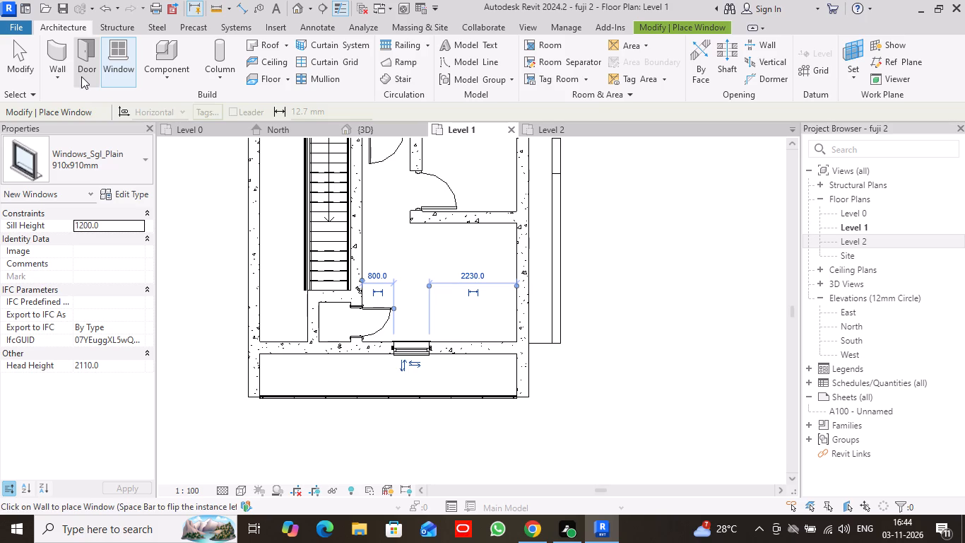
{"action": "left_click", "coordinate": [478, 349]}
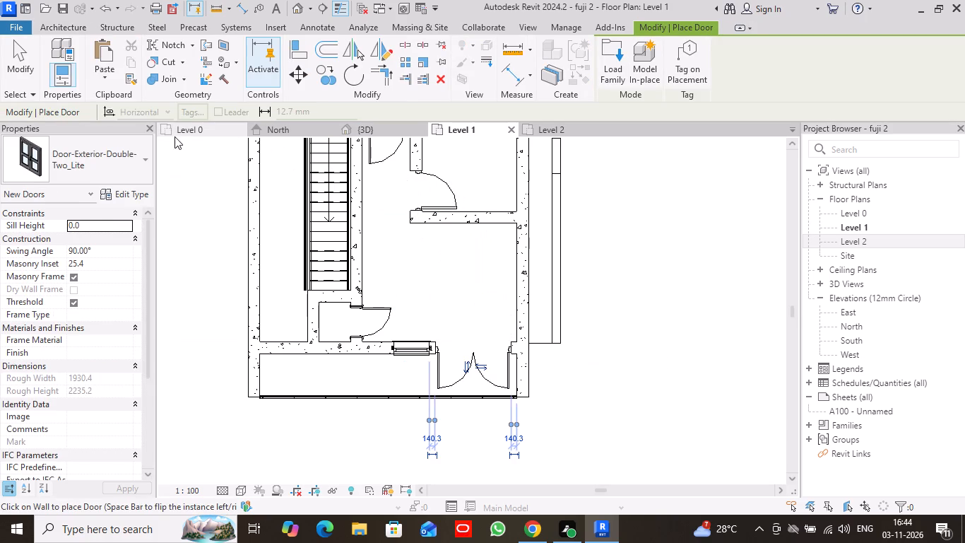
{"action": "left_click", "coordinate": [23, 75]}
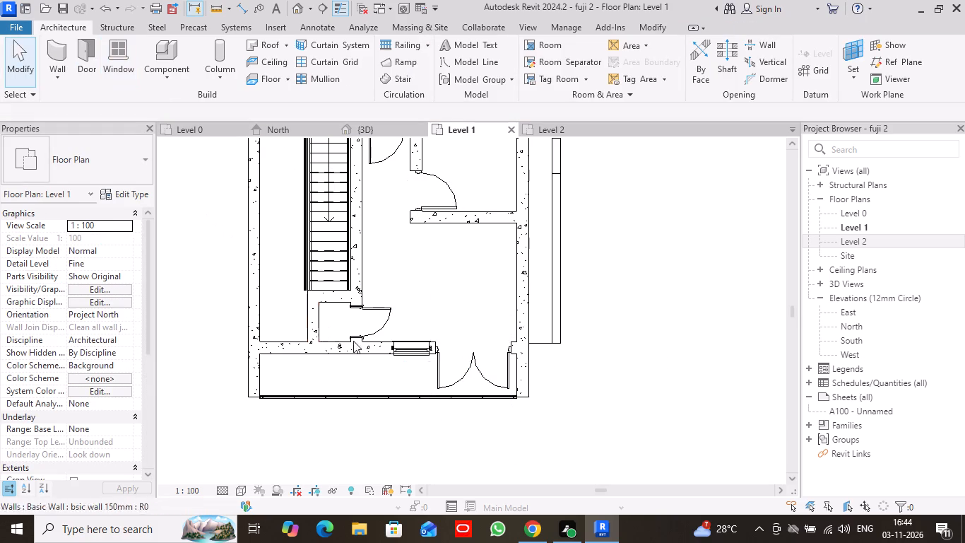
Examine the new window and double door behind the balcony in the front 3D view, including the door's properties.
{"action": "left_click", "coordinate": [391, 132]}
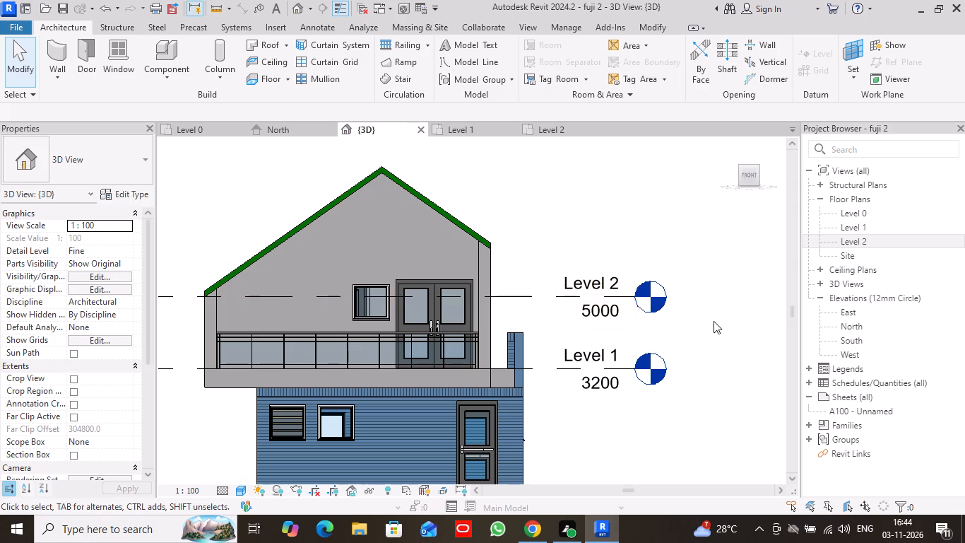
{"action": "left_click", "coordinate": [420, 283]}
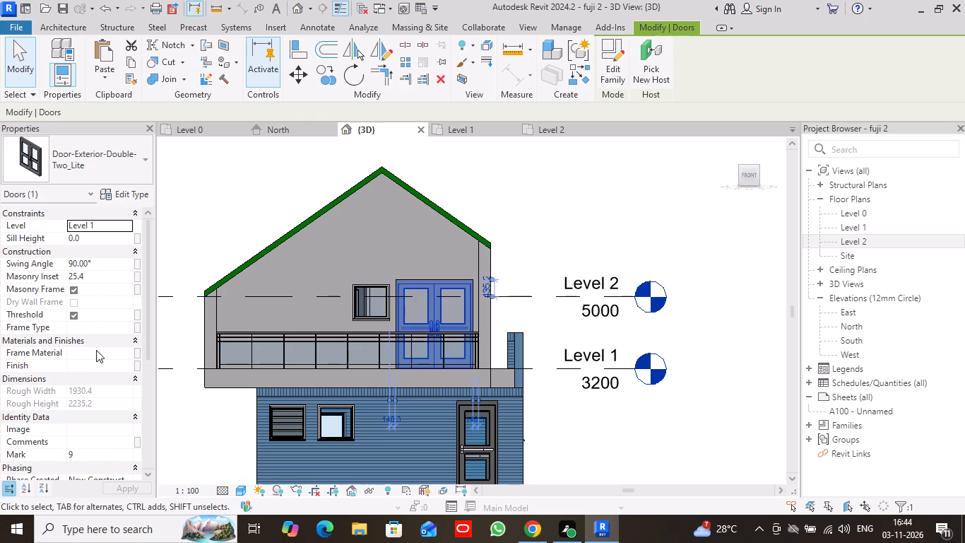
{"action": "scroll", "coordinate": [96, 350], "scroll_direction": "down", "scroll_amount": 1}
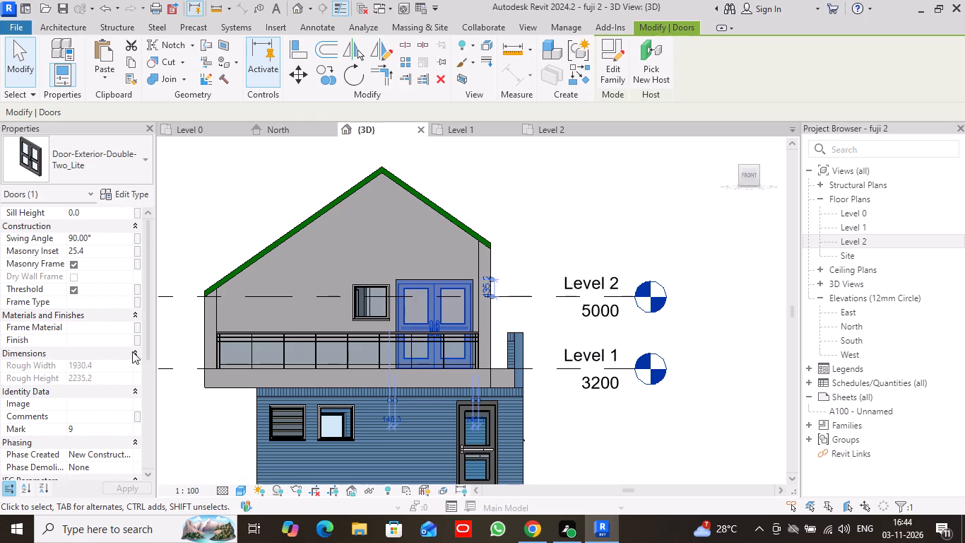
{"action": "left_click", "coordinate": [716, 261]}
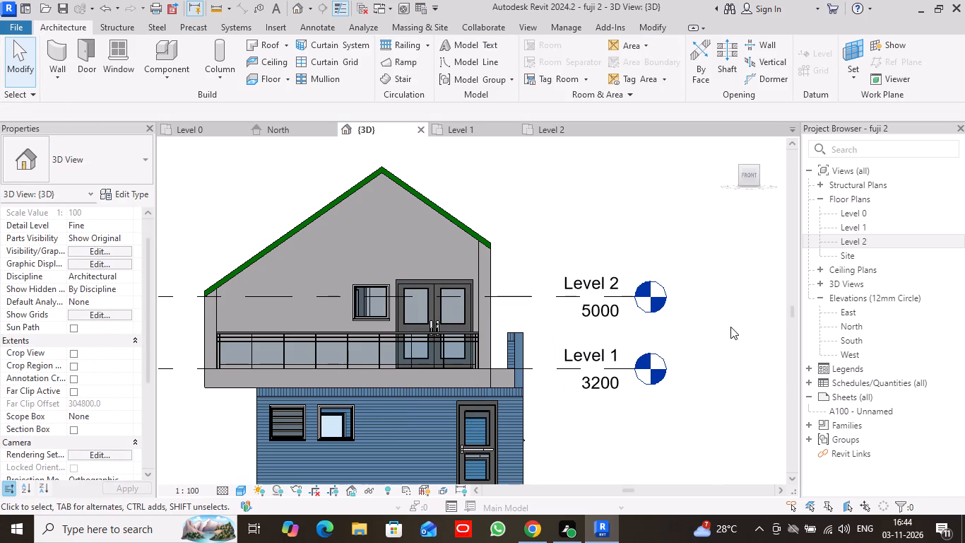
{"action": "scroll", "coordinate": [730, 327], "scroll_direction": "down", "scroll_amount": 2}
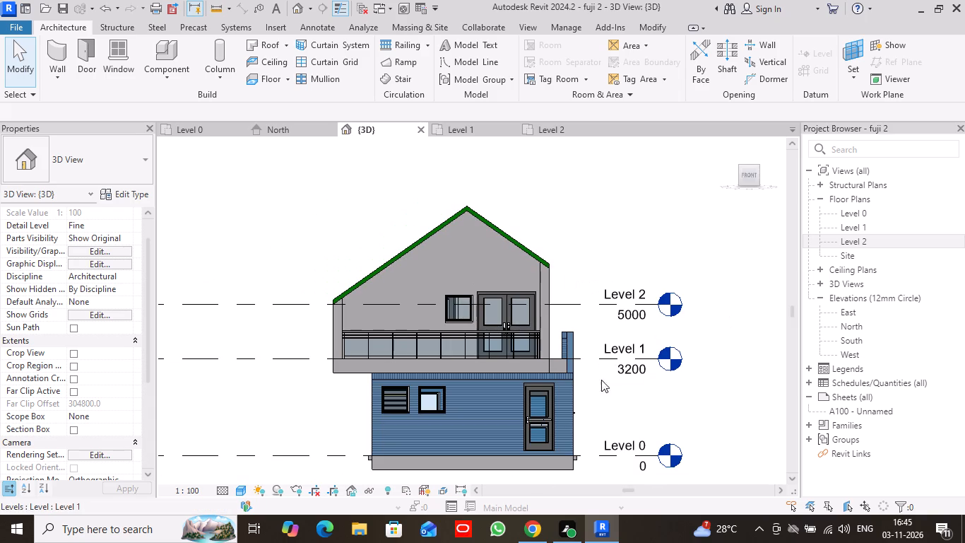
{"action": "scroll", "coordinate": [592, 390], "scroll_direction": "down", "scroll_amount": 1}
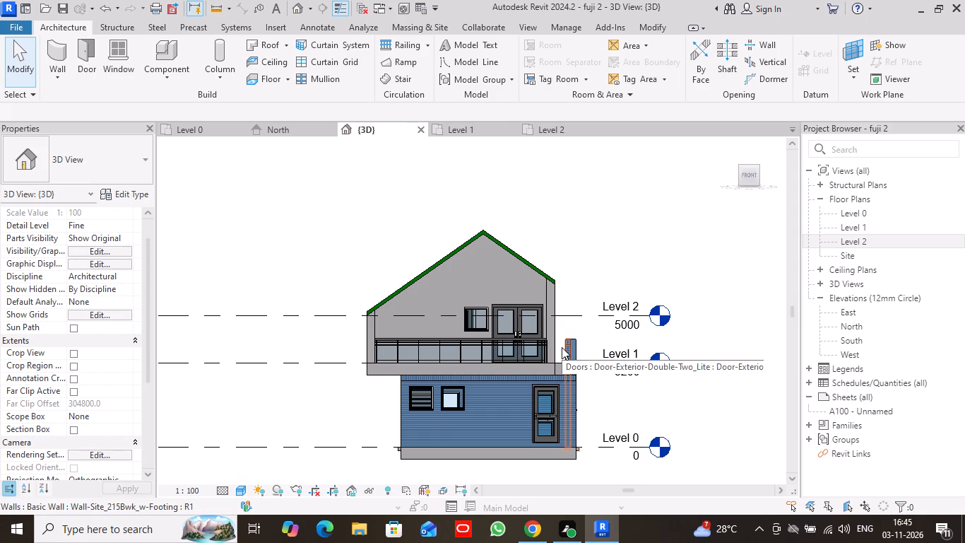
{"action": "scroll", "coordinate": [562, 347], "scroll_direction": "up", "scroll_amount": 8}
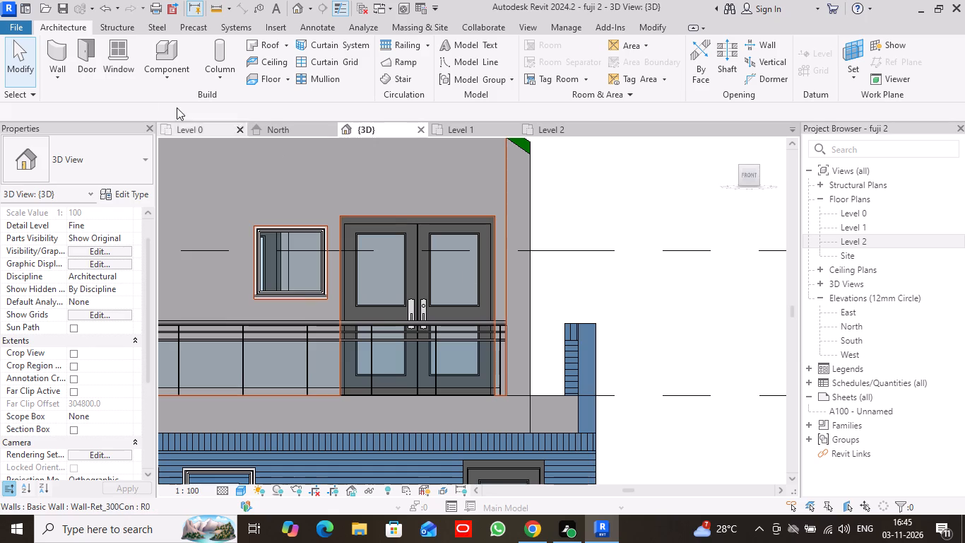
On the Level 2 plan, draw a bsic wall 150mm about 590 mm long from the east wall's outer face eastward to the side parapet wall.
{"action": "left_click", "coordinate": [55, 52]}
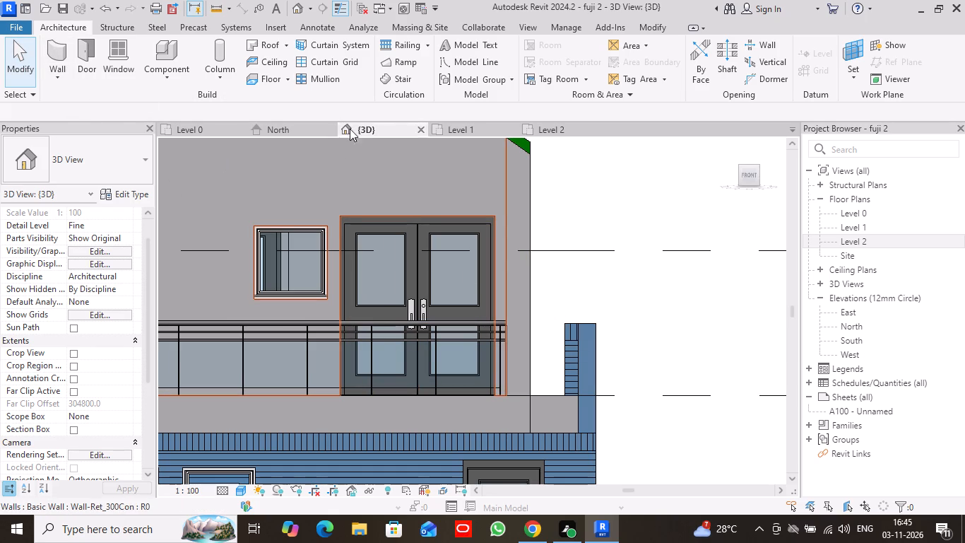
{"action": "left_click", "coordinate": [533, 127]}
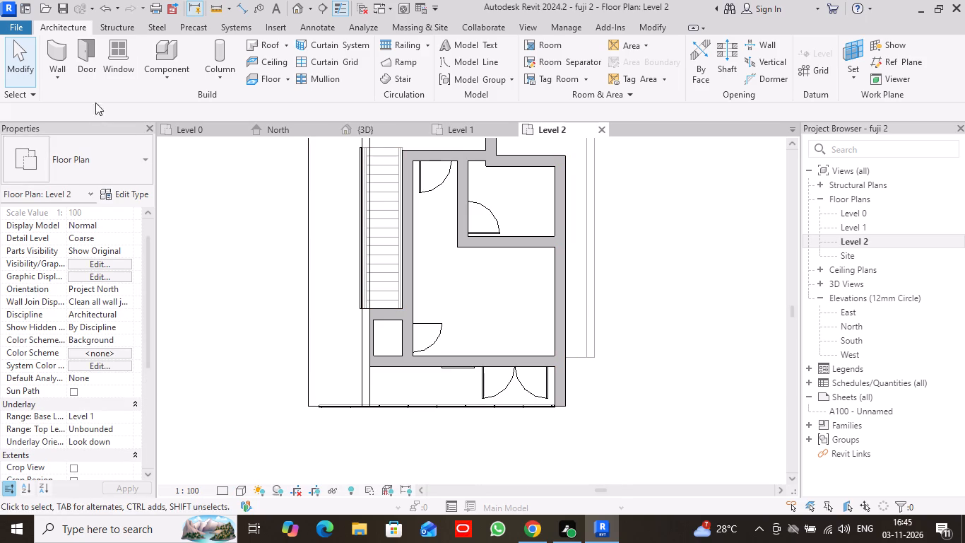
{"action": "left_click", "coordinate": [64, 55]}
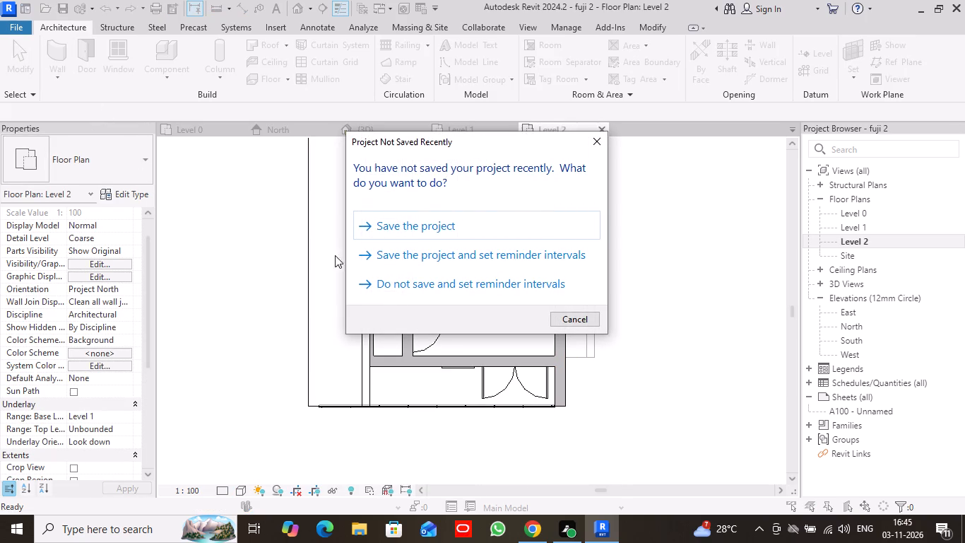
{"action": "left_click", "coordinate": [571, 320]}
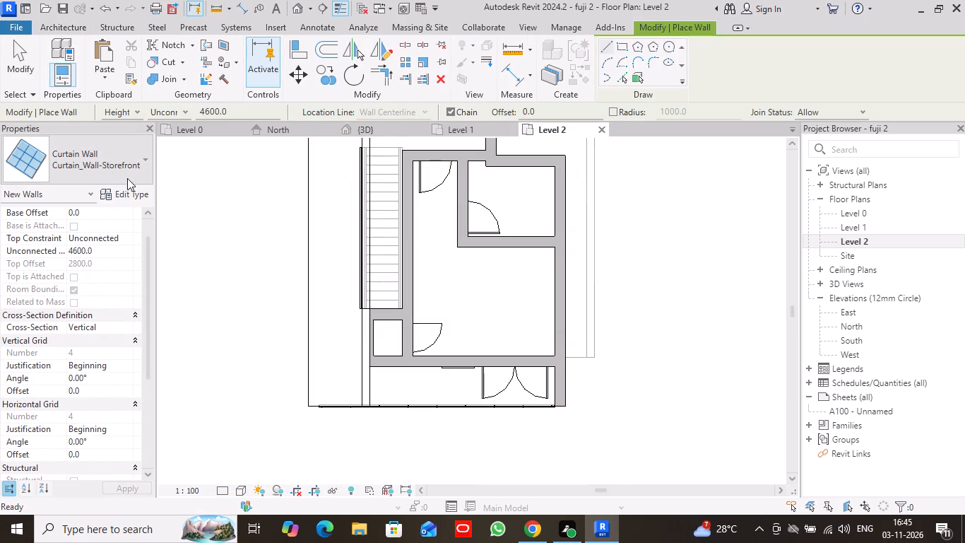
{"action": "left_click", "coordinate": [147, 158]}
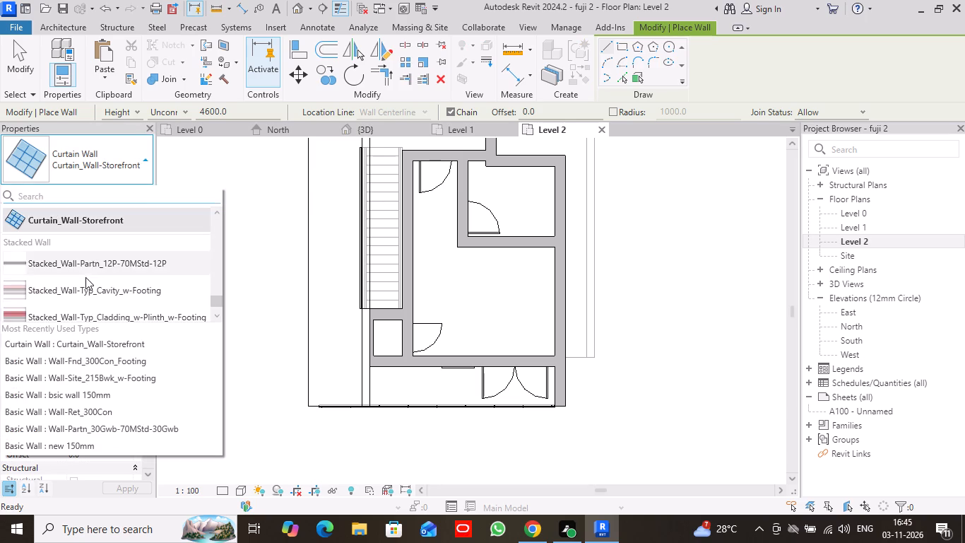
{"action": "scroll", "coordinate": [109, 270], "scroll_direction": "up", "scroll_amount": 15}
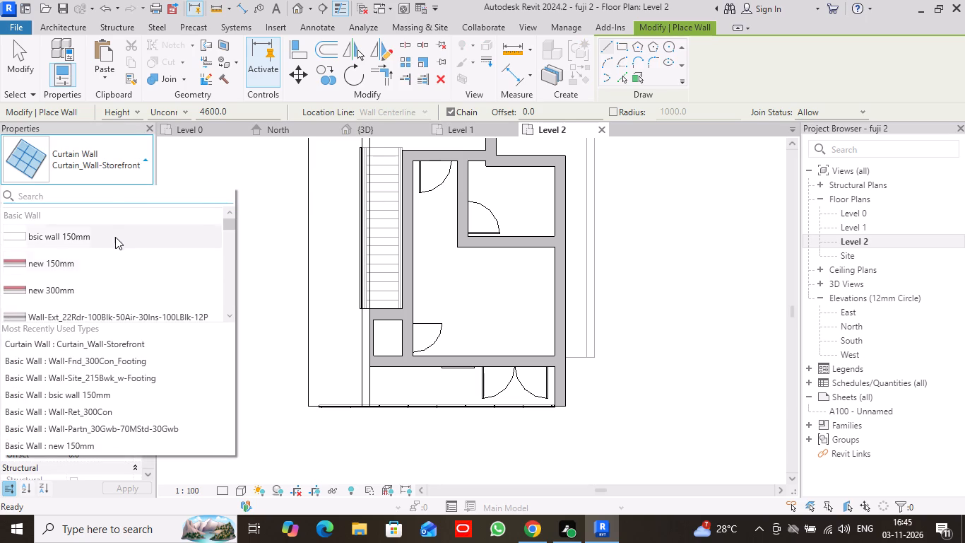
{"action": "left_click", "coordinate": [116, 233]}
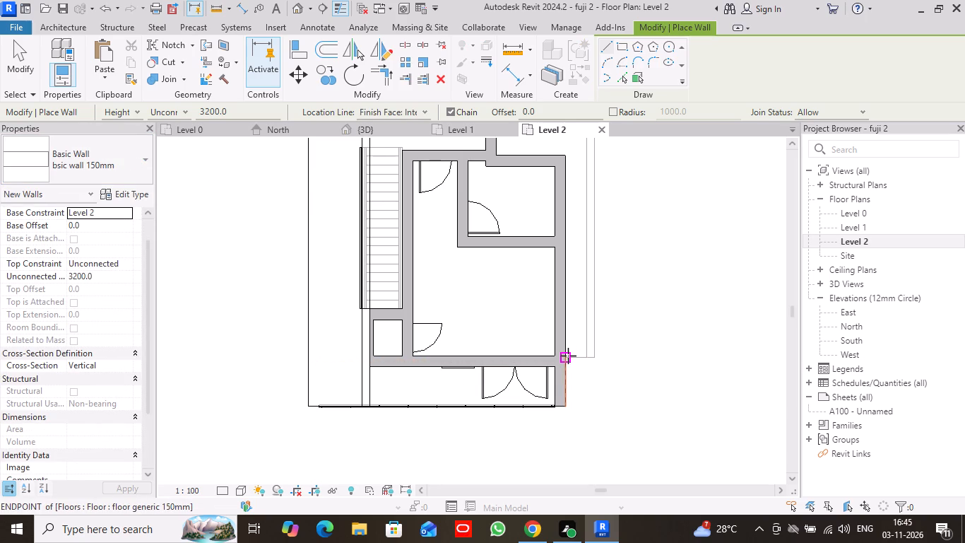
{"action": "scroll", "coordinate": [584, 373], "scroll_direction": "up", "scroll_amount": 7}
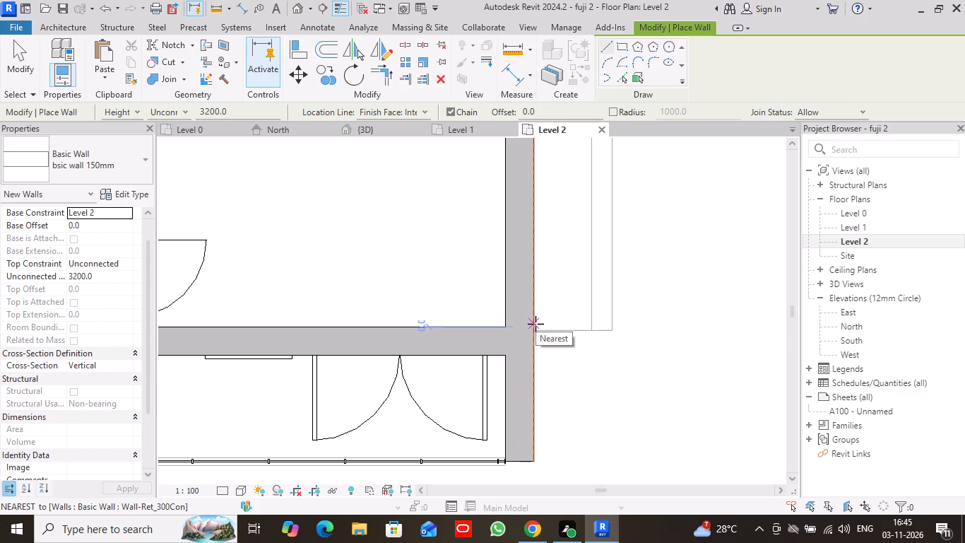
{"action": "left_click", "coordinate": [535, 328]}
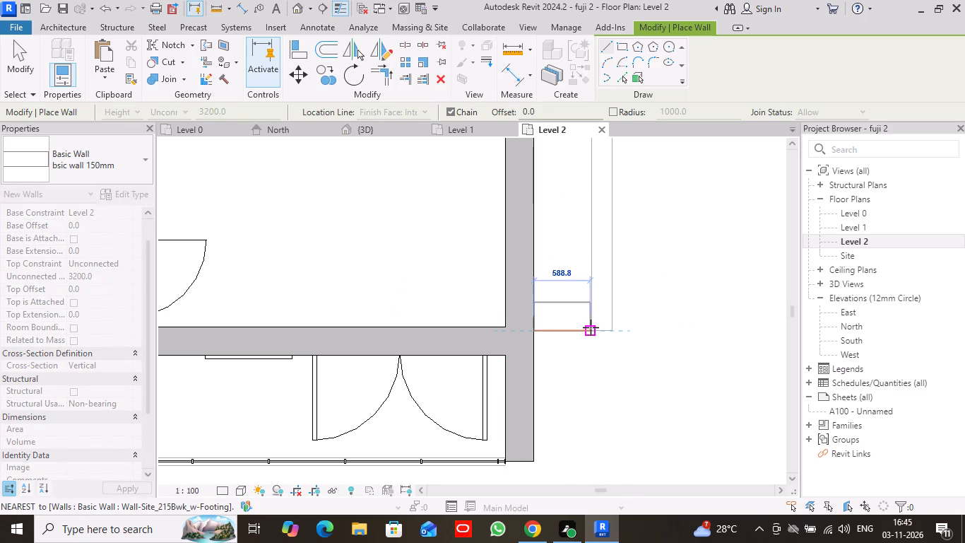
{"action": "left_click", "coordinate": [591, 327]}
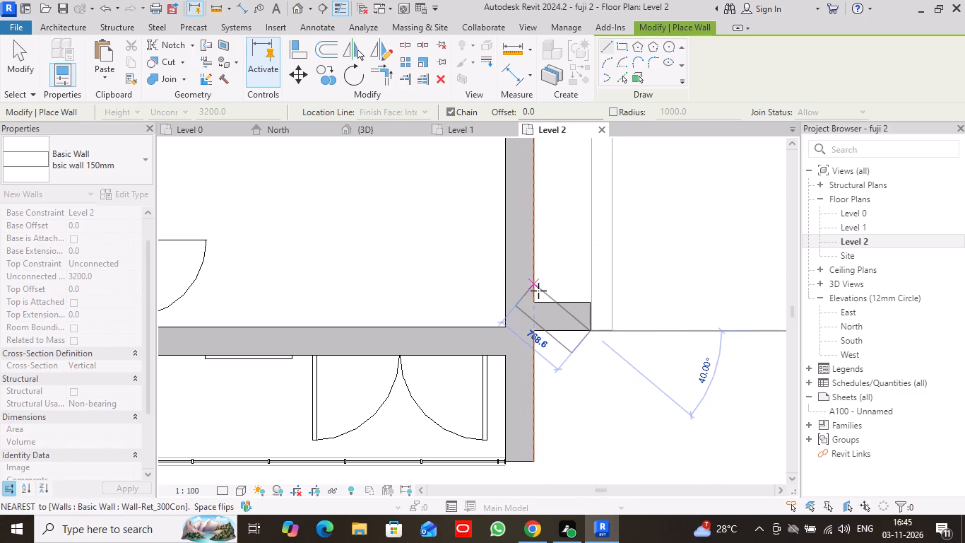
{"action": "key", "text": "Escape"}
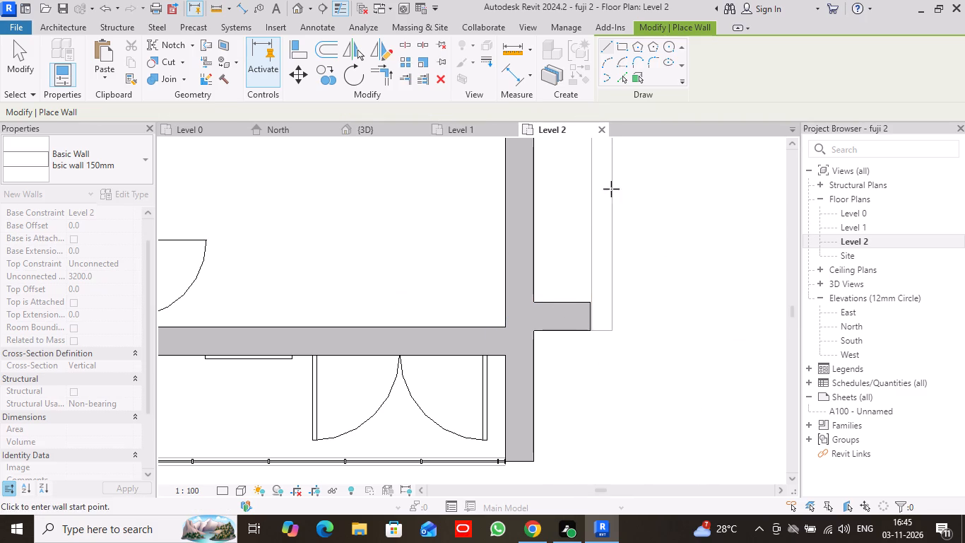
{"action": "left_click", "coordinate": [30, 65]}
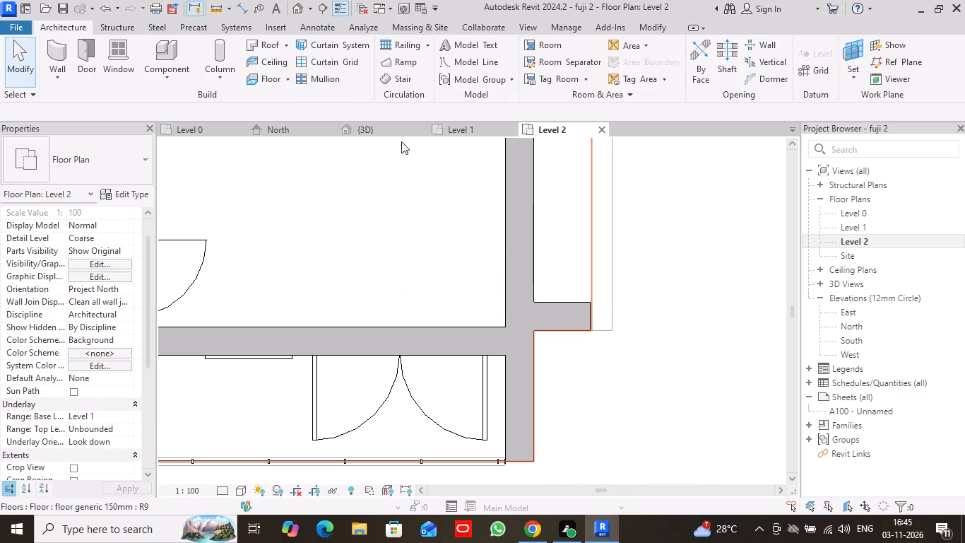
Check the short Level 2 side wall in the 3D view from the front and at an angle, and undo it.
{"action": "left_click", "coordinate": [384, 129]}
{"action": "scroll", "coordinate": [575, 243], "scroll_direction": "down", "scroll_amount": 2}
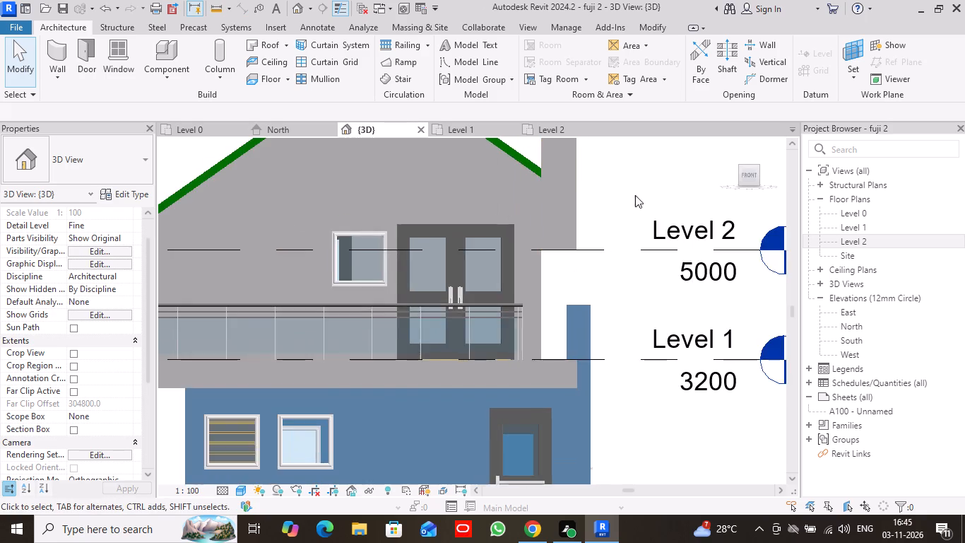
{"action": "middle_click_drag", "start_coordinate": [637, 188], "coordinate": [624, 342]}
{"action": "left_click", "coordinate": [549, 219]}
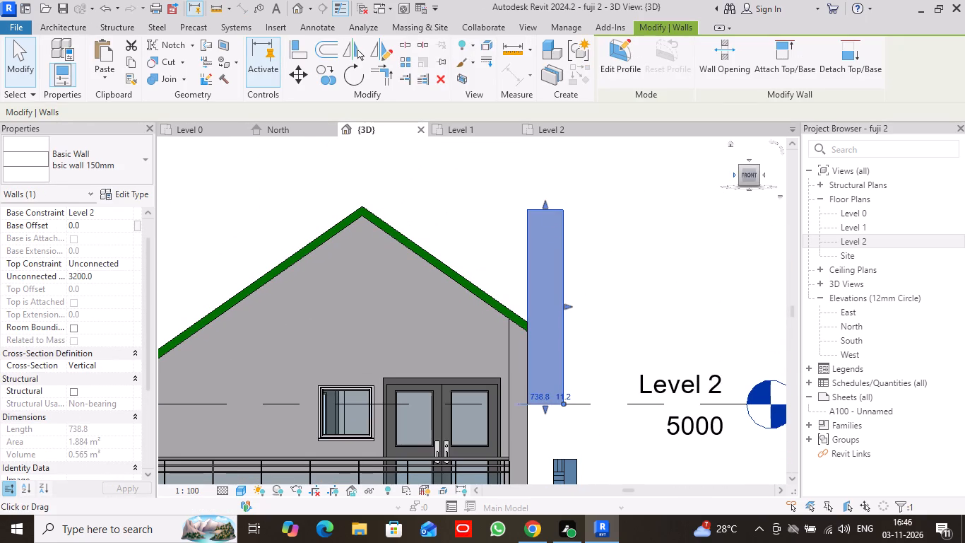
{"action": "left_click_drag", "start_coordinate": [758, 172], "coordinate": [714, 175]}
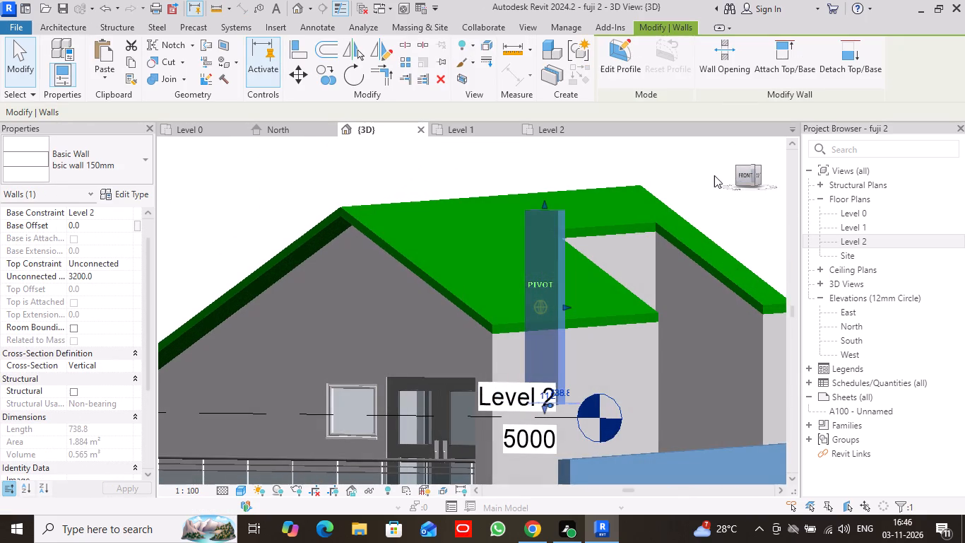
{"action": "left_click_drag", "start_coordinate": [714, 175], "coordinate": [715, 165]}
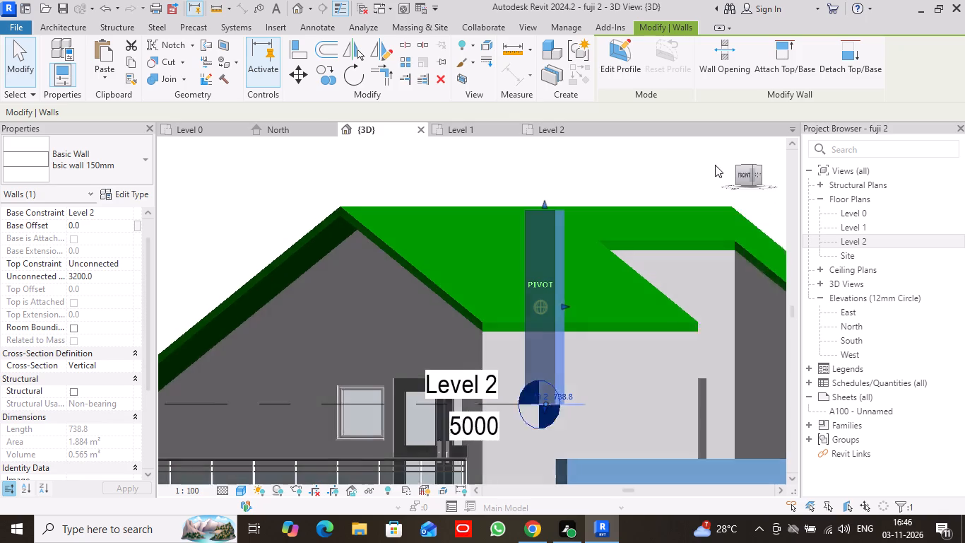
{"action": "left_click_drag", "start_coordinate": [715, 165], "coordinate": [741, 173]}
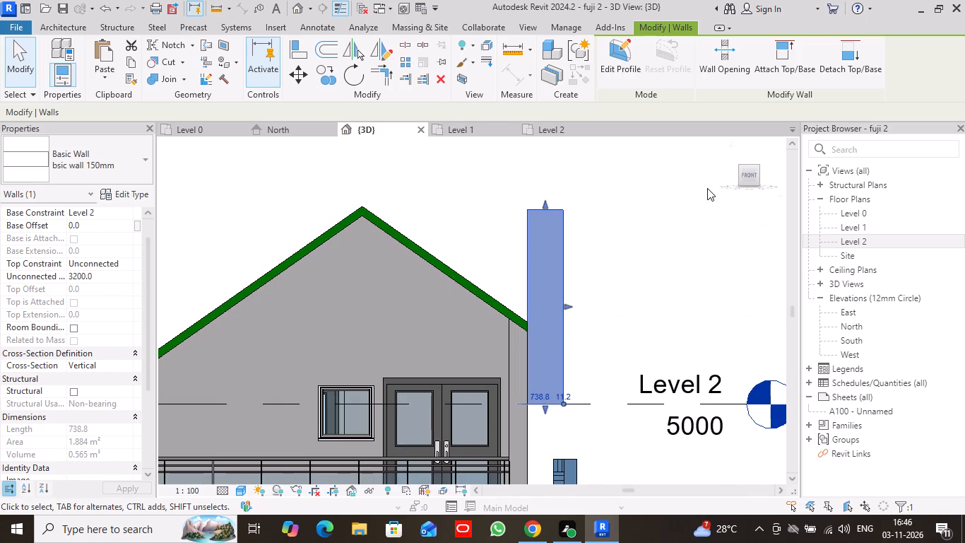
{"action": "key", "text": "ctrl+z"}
On the Level 1 plan, draw a bsic wall 150mm 600 mm long from the east wall's outer face to the side parapet wall.
{"action": "left_click", "coordinate": [492, 132]}
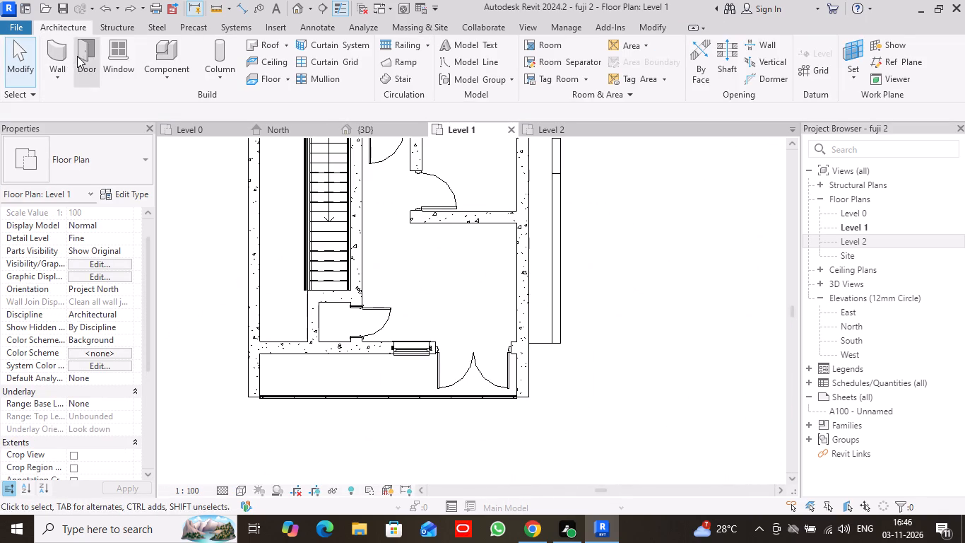
{"action": "left_click", "coordinate": [61, 52]}
{"action": "scroll", "coordinate": [536, 359], "scroll_direction": "up", "scroll_amount": 2}
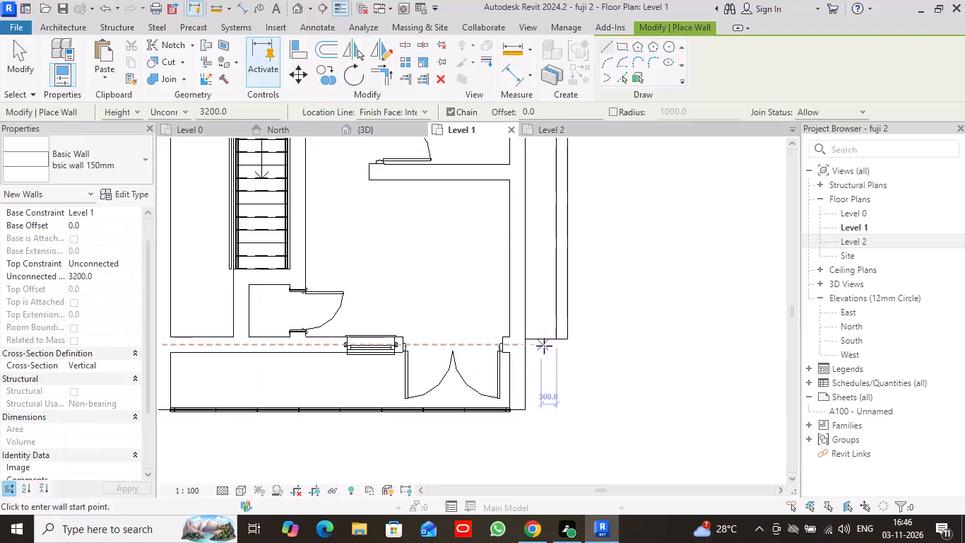
{"action": "scroll", "coordinate": [544, 346], "scroll_direction": "up", "scroll_amount": 3}
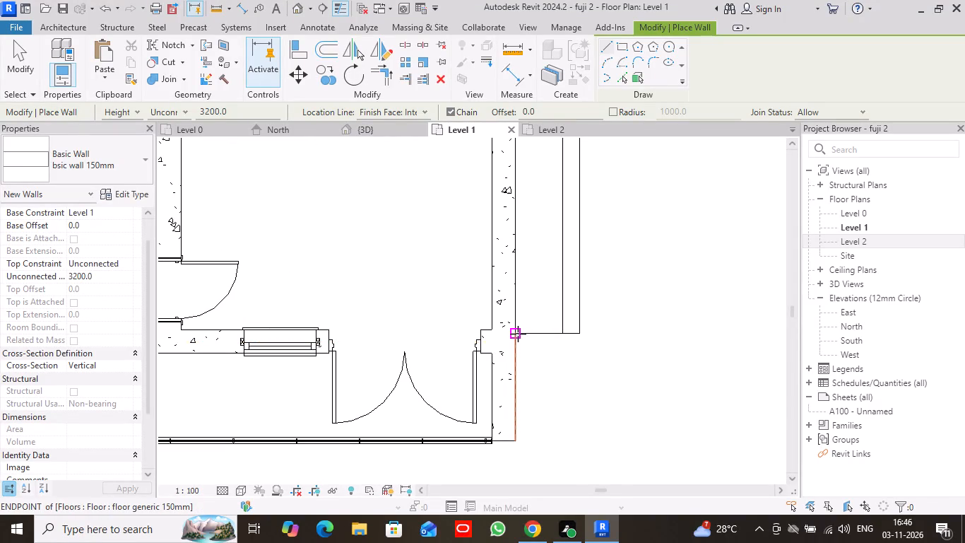
{"action": "left_click", "coordinate": [515, 331]}
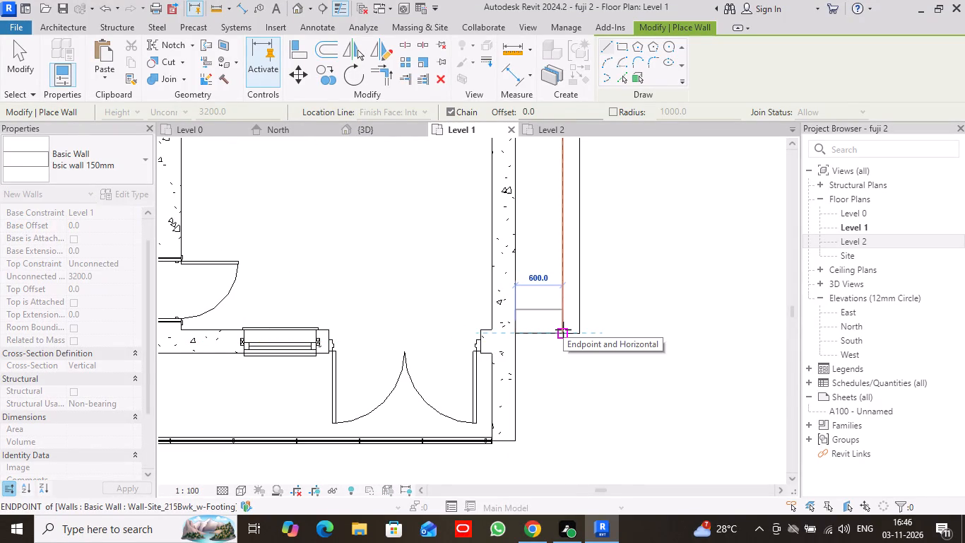
{"action": "left_click", "coordinate": [563, 329]}
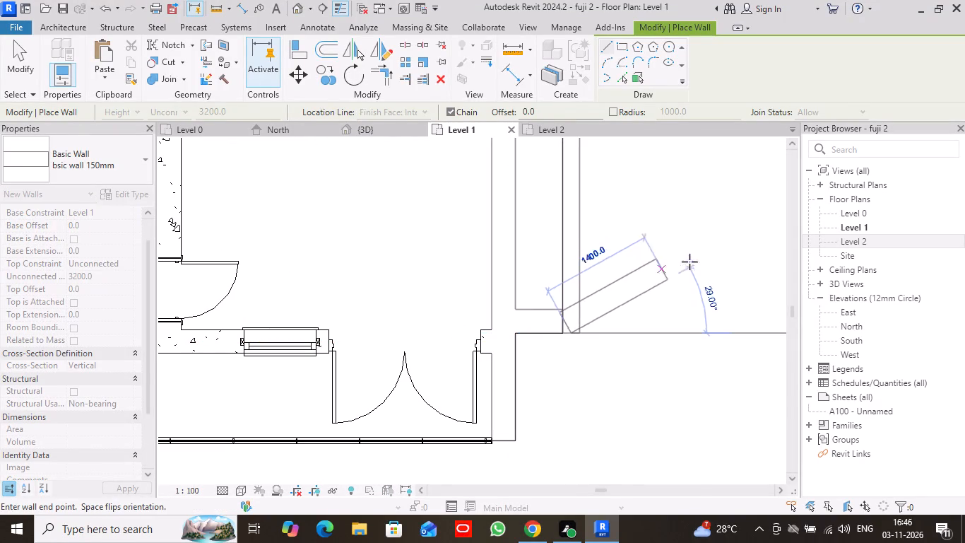
{"action": "key", "text": "Escape"}
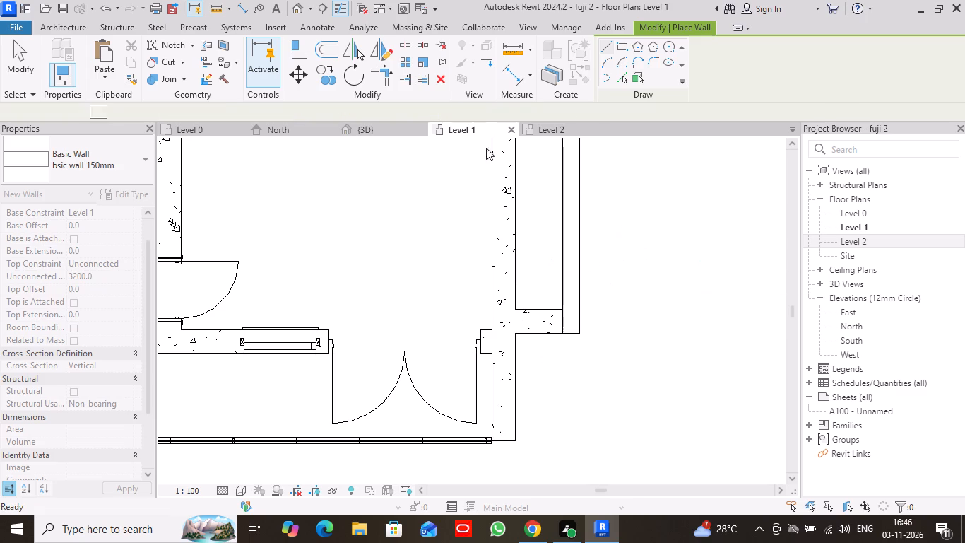
In the 3D view, lower the new short side wall's top to about 904 mm above Level 1, near the parapet's top.
{"action": "left_click", "coordinate": [410, 126]}
{"action": "scroll", "coordinate": [597, 354], "scroll_direction": "down", "scroll_amount": 1}
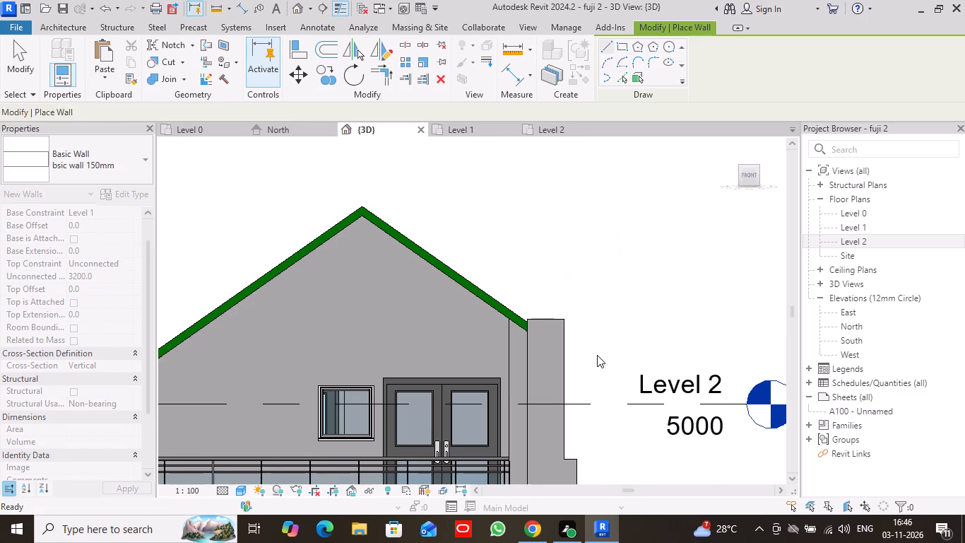
{"action": "scroll", "coordinate": [597, 355], "scroll_direction": "down", "scroll_amount": 2}
{"action": "left_click_drag", "start_coordinate": [754, 176], "coordinate": [746, 171]}
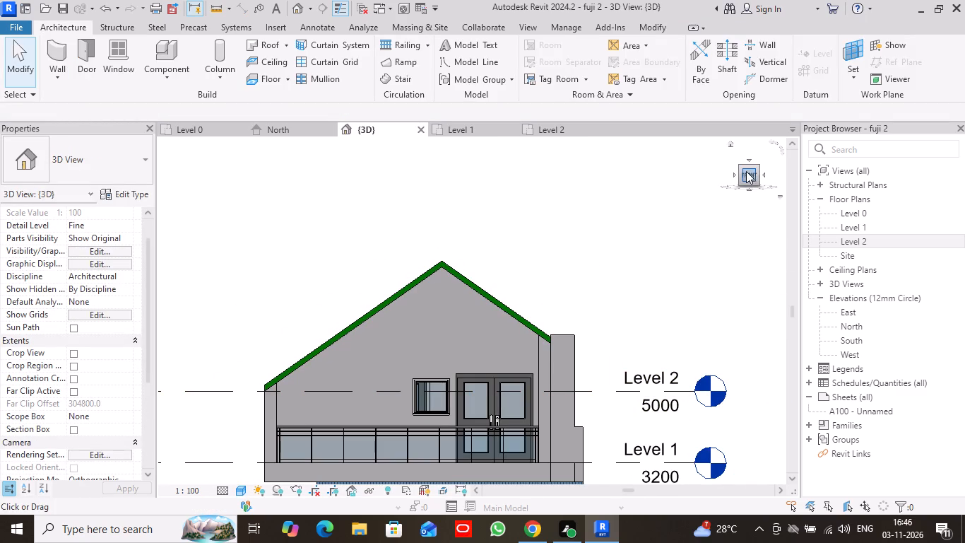
{"action": "left_click_drag", "start_coordinate": [746, 171], "coordinate": [716, 173]}
{"action": "middle_click_drag", "start_coordinate": [617, 423], "coordinate": [603, 279]}
{"action": "left_click", "coordinate": [543, 203]}
{"action": "scroll", "coordinate": [549, 211], "scroll_direction": "up", "scroll_amount": 4}
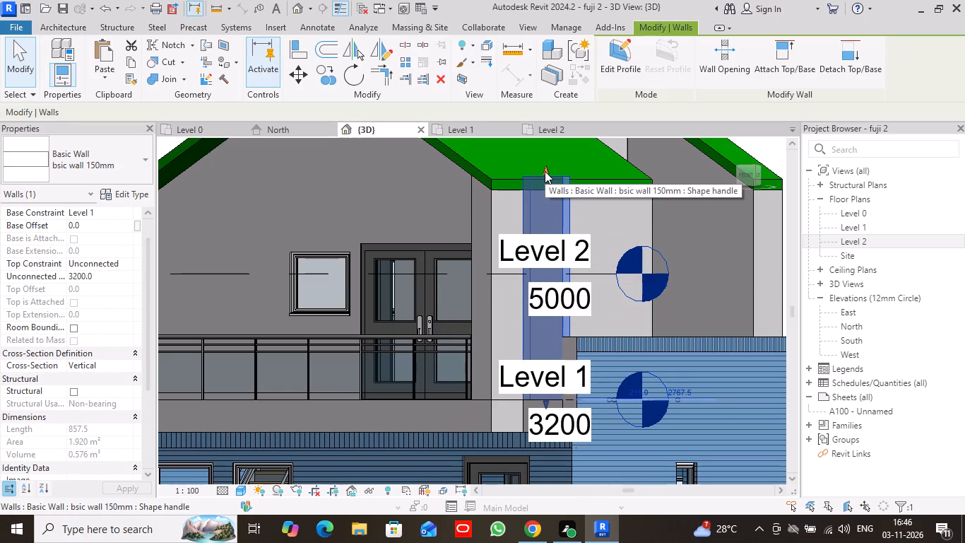
{"action": "left_click_drag", "start_coordinate": [545, 171], "coordinate": [562, 337]}
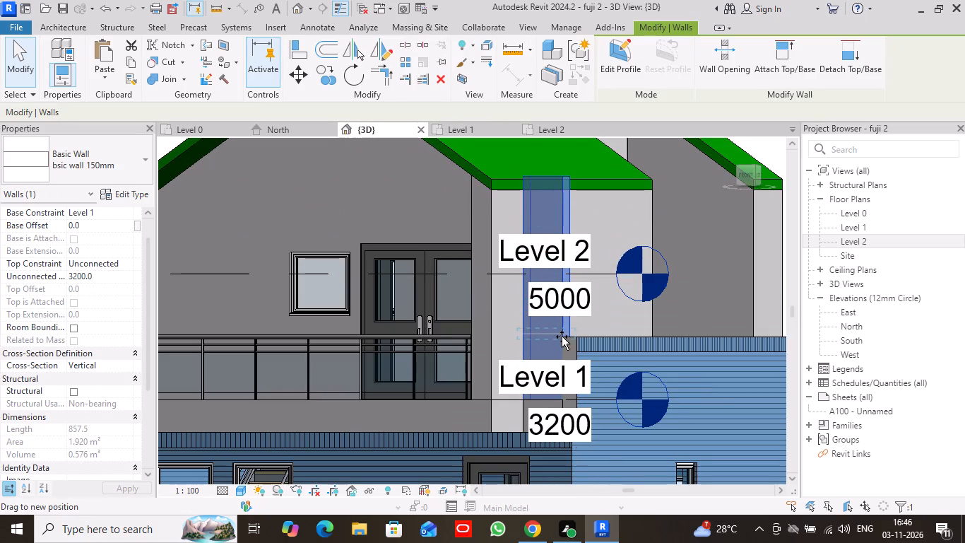
{"action": "left_click_drag", "start_coordinate": [562, 337], "coordinate": [563, 342]}
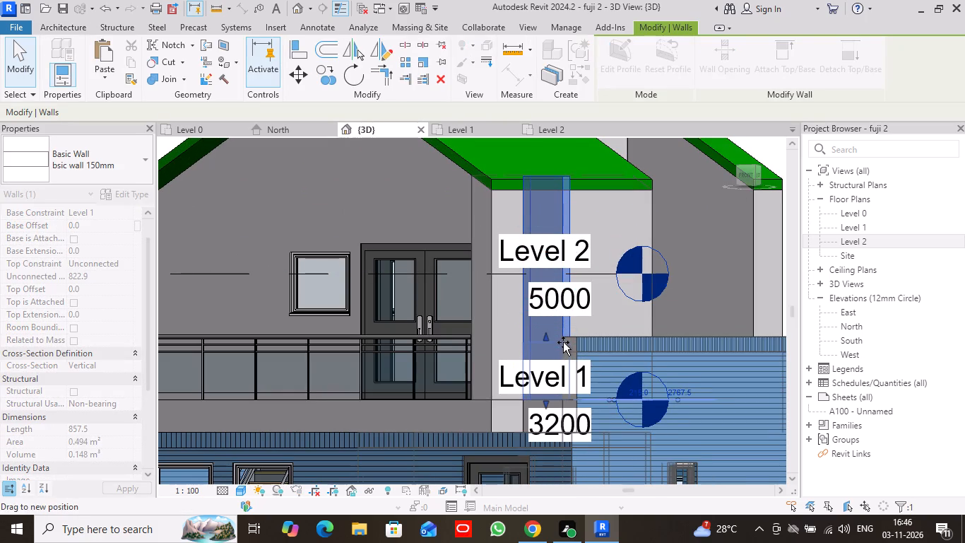
{"action": "left_click_drag", "start_coordinate": [563, 342], "coordinate": [564, 337]}
In the front 3D view, fine-tune the short side wall's unconnected height to 904.0 mm against the parapet's top edge.
{"action": "scroll", "coordinate": [724, 257], "scroll_direction": "down", "scroll_amount": 2}
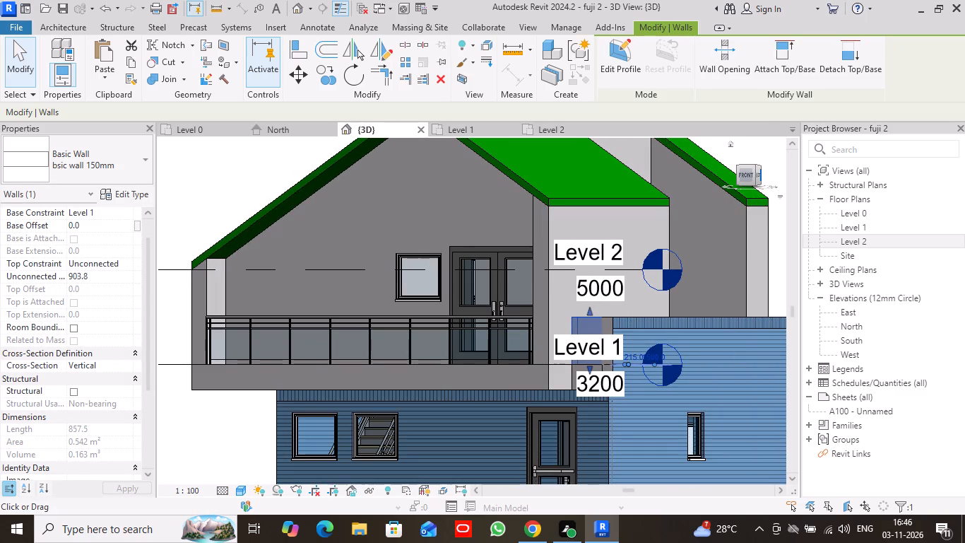
{"action": "left_click", "coordinate": [748, 175]}
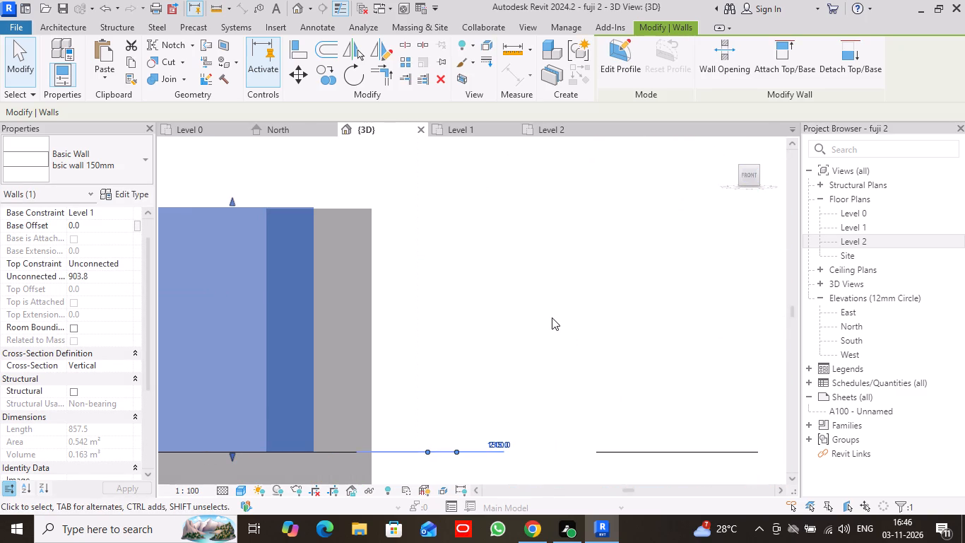
{"action": "scroll", "coordinate": [665, 247], "scroll_direction": "up", "scroll_amount": 3}
{"action": "middle_click_drag", "start_coordinate": [674, 198], "coordinate": [677, 258]}
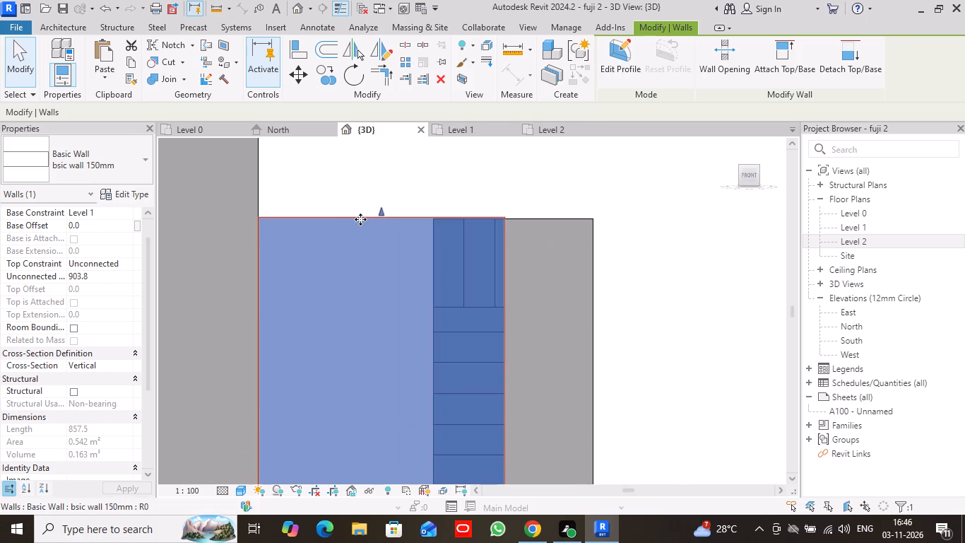
{"action": "left_click_drag", "start_coordinate": [379, 211], "coordinate": [379, 215]}
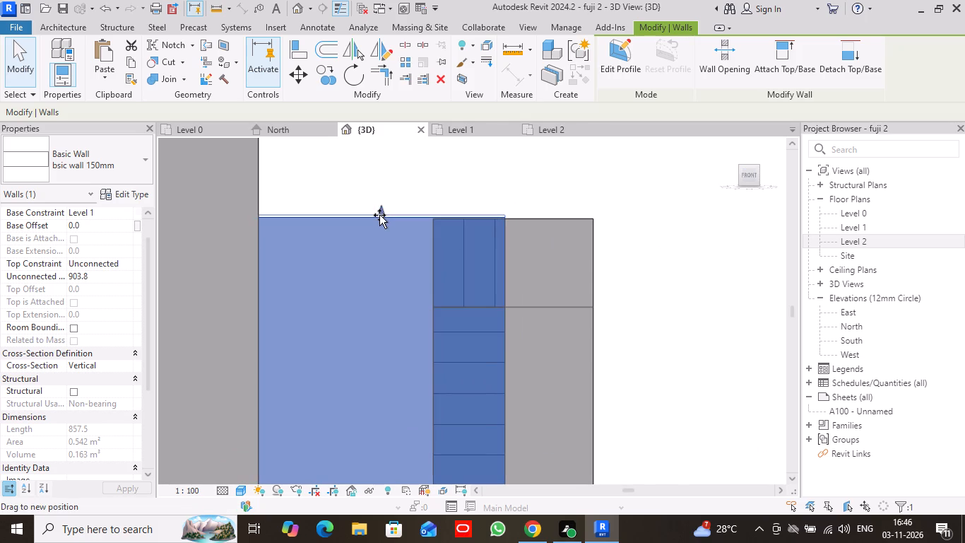
{"action": "left_click_drag", "start_coordinate": [379, 215], "coordinate": [379, 217]}
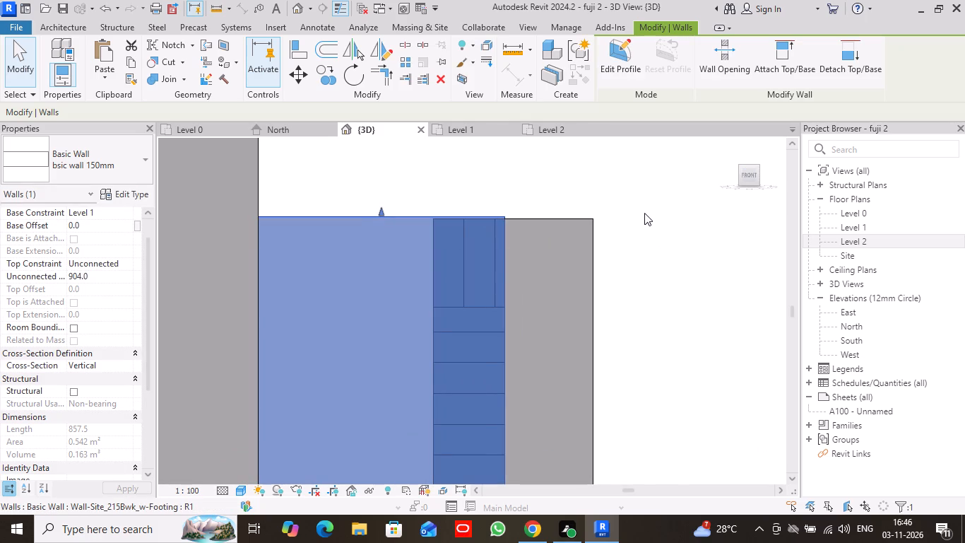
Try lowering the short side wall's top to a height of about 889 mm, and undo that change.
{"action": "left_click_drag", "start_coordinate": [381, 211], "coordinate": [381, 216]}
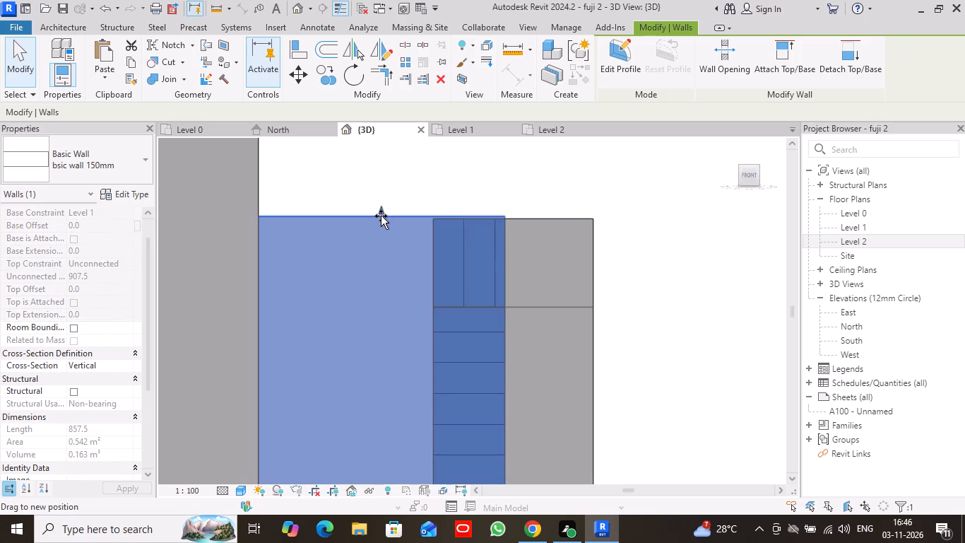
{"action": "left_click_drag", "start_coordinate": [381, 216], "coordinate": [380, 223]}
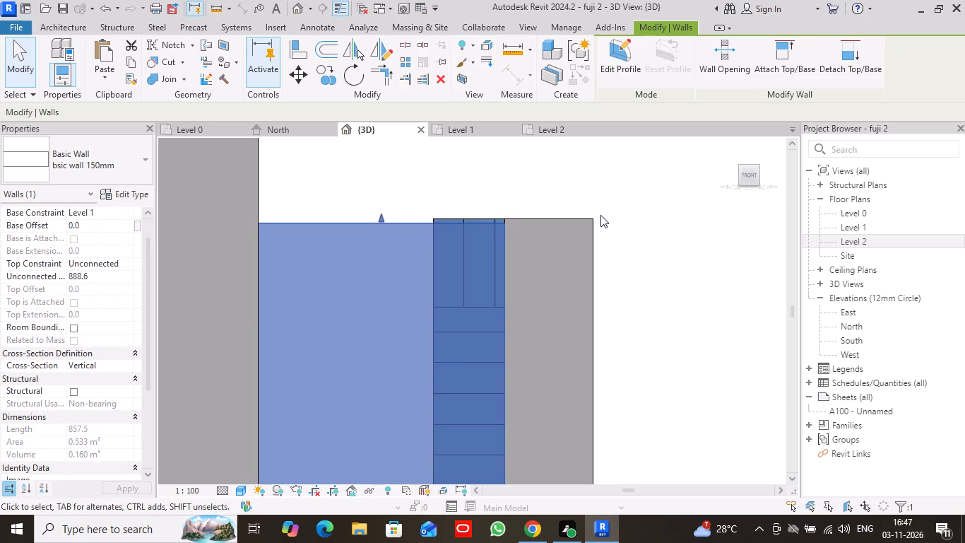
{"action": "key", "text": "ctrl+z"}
Examine the short side wall and the whole house in 3D from the front, at an angle and from the right side.
{"action": "scroll", "coordinate": [665, 218], "scroll_direction": "down", "scroll_amount": 11}
{"action": "scroll", "coordinate": [649, 343], "scroll_direction": "up", "scroll_amount": 1}
{"action": "scroll", "coordinate": [651, 346], "scroll_direction": "down", "scroll_amount": 2}
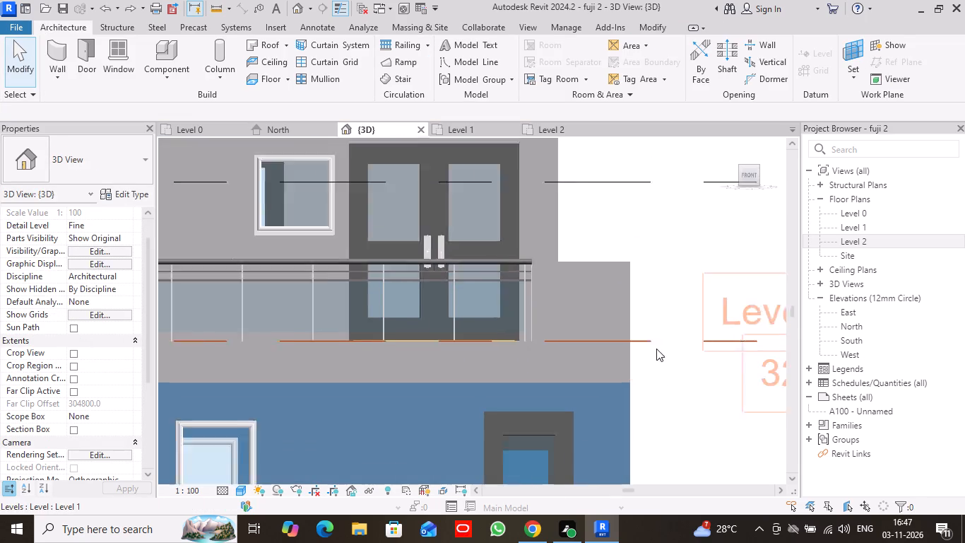
{"action": "scroll", "coordinate": [658, 337], "scroll_direction": "down", "scroll_amount": 3}
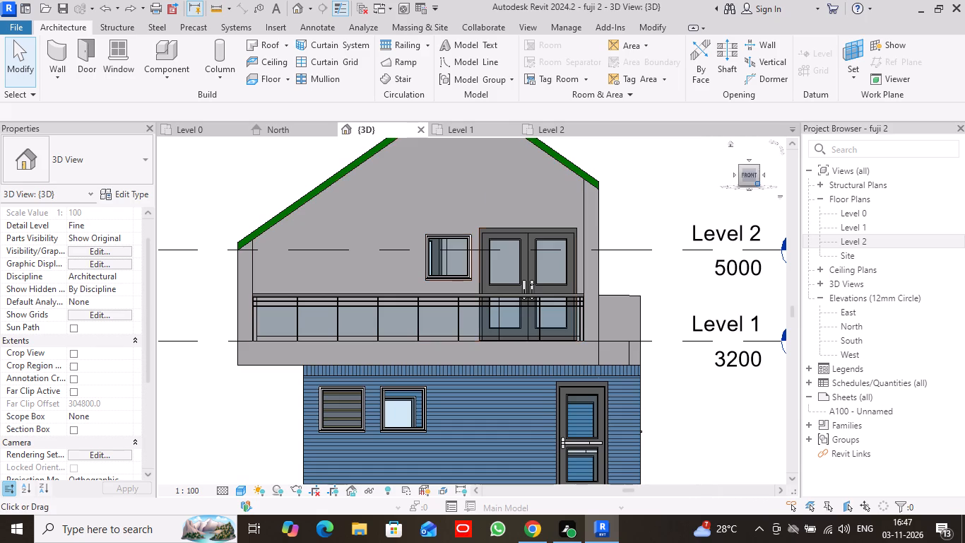
{"action": "left_click", "coordinate": [16, 56]}
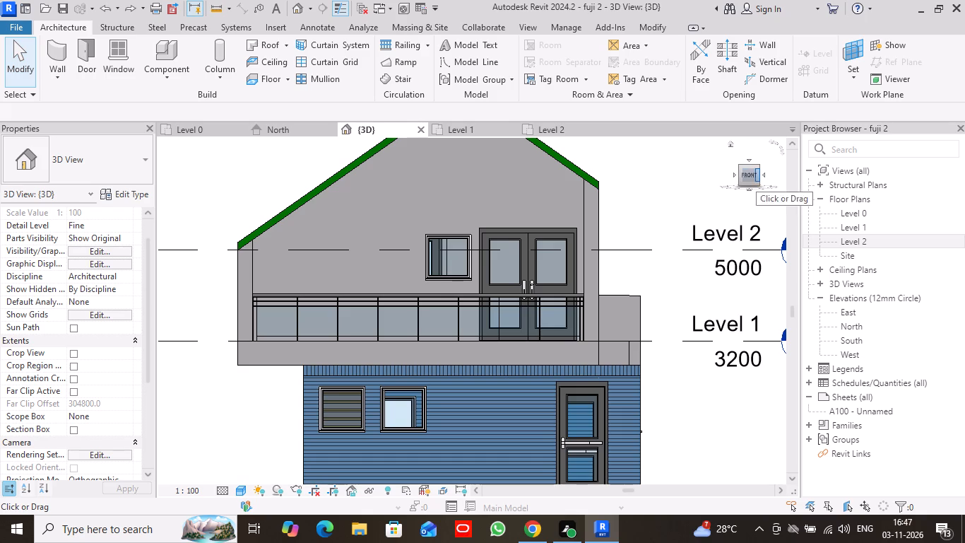
{"action": "left_click_drag", "start_coordinate": [756, 171], "coordinate": [685, 189]}
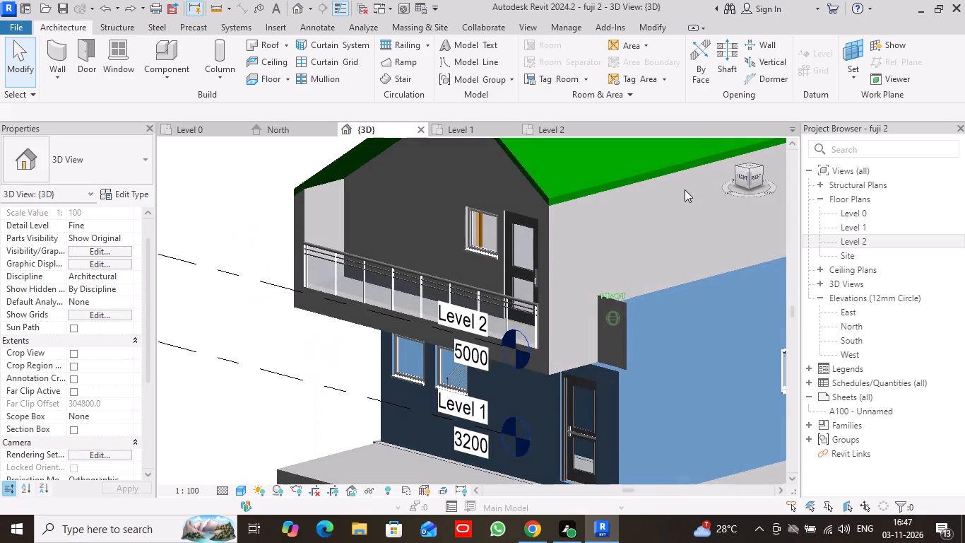
{"action": "left_click_drag", "start_coordinate": [685, 189], "coordinate": [666, 182]}
{"action": "scroll", "coordinate": [757, 192], "scroll_direction": "down", "scroll_amount": 4}
{"action": "middle_click_drag", "start_coordinate": [701, 289], "coordinate": [530, 282]}
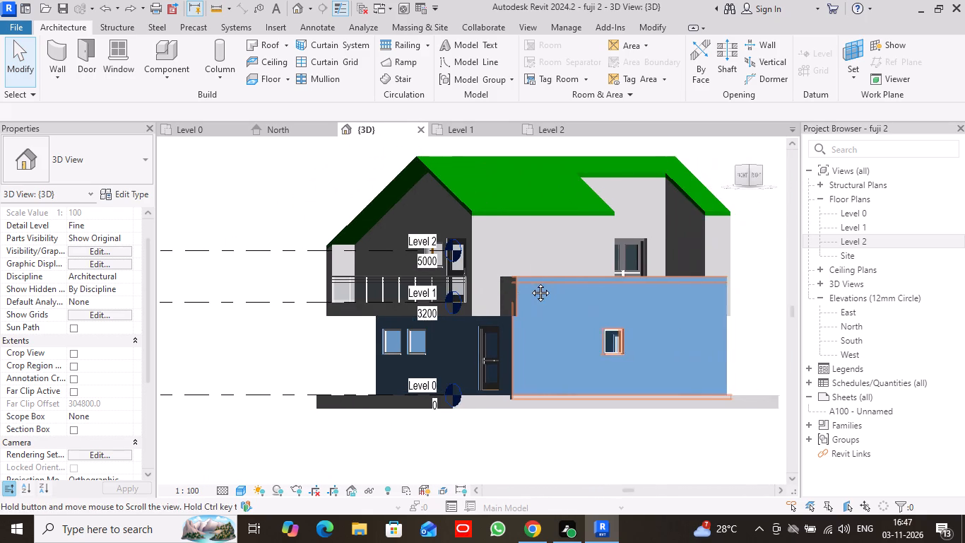
{"action": "middle_click_drag", "start_coordinate": [530, 282], "coordinate": [525, 283]}
{"action": "left_click", "coordinate": [757, 170]}
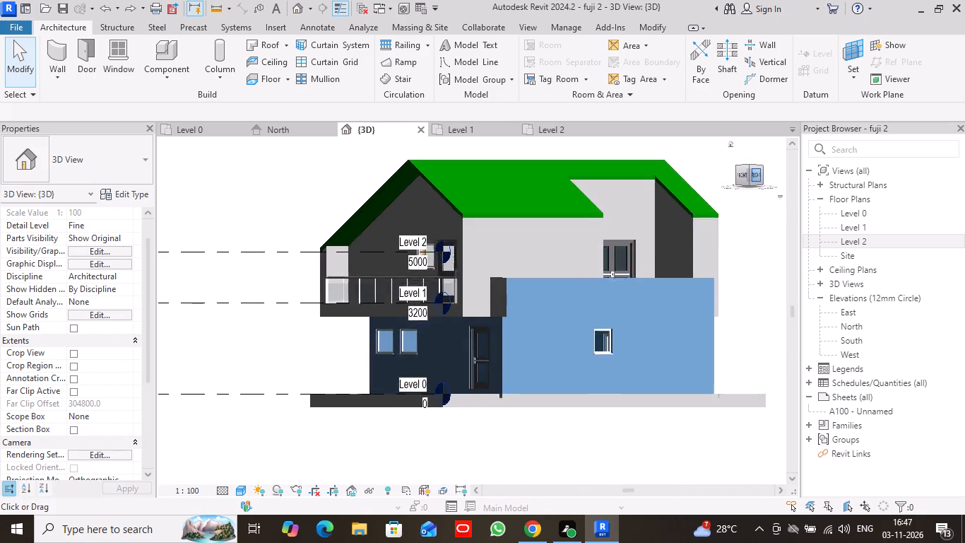
{"action": "scroll", "coordinate": [570, 313], "scroll_direction": "up", "scroll_amount": 4}
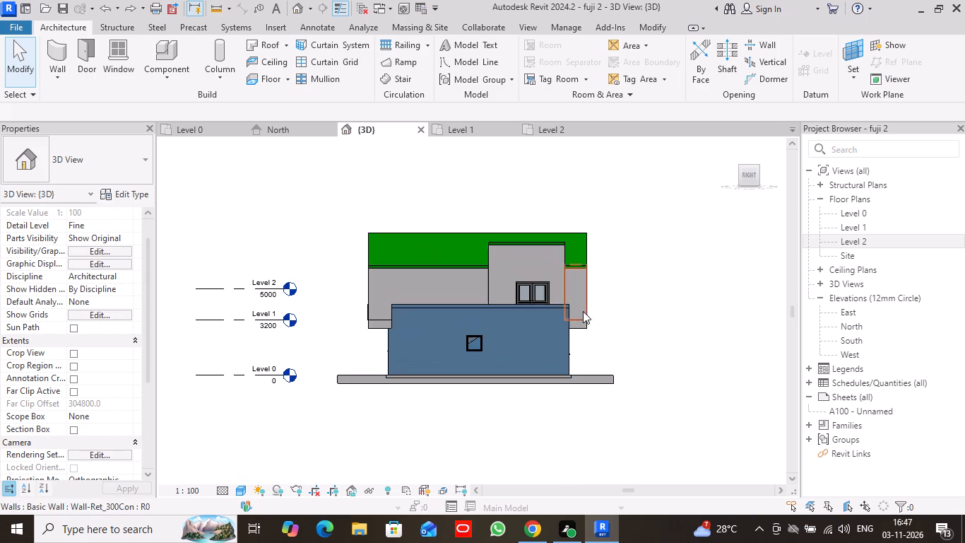
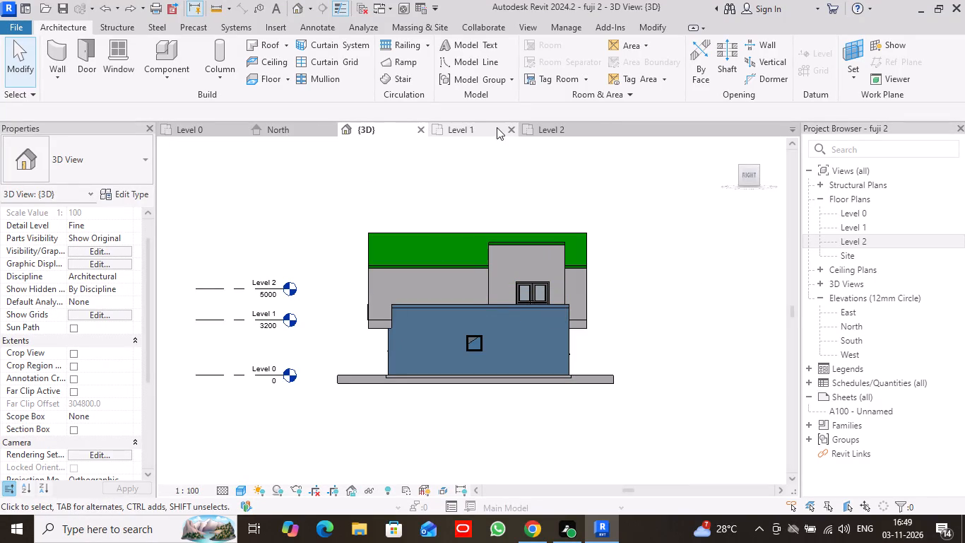
Open the Level 0 floor plan.
{"action": "left_click", "coordinate": [476, 124]}
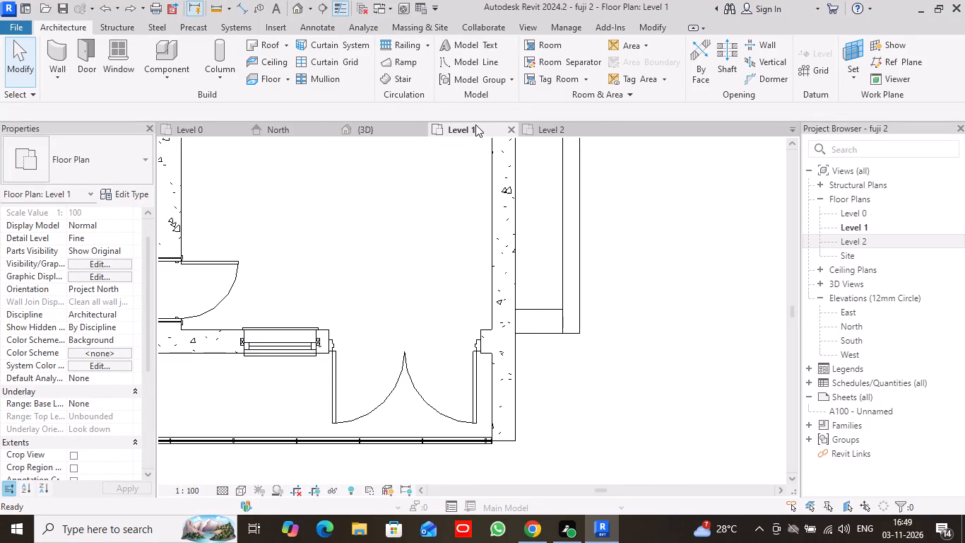
{"action": "scroll", "coordinate": [515, 182], "scroll_direction": "down", "scroll_amount": 6}
{"action": "middle_click_drag", "start_coordinate": [584, 189], "coordinate": [604, 310]}
{"action": "left_click", "coordinate": [189, 129]}
{"action": "scroll", "coordinate": [487, 207], "scroll_direction": "down", "scroll_amount": 1}
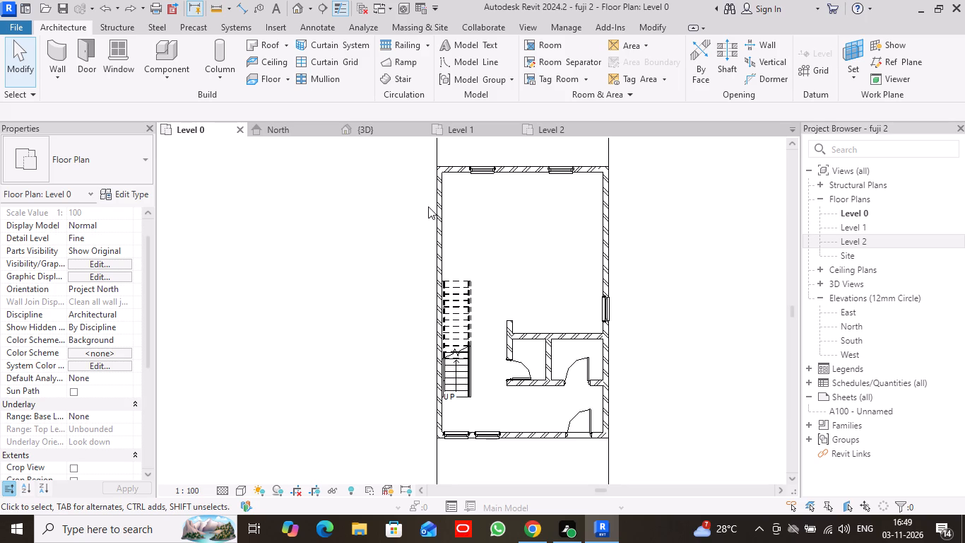
Start placing a component and browse the US family library to the Fixtures folder under Plumbing, Architectural.
{"action": "left_click", "coordinate": [172, 81]}
{"action": "left_click", "coordinate": [179, 98]}
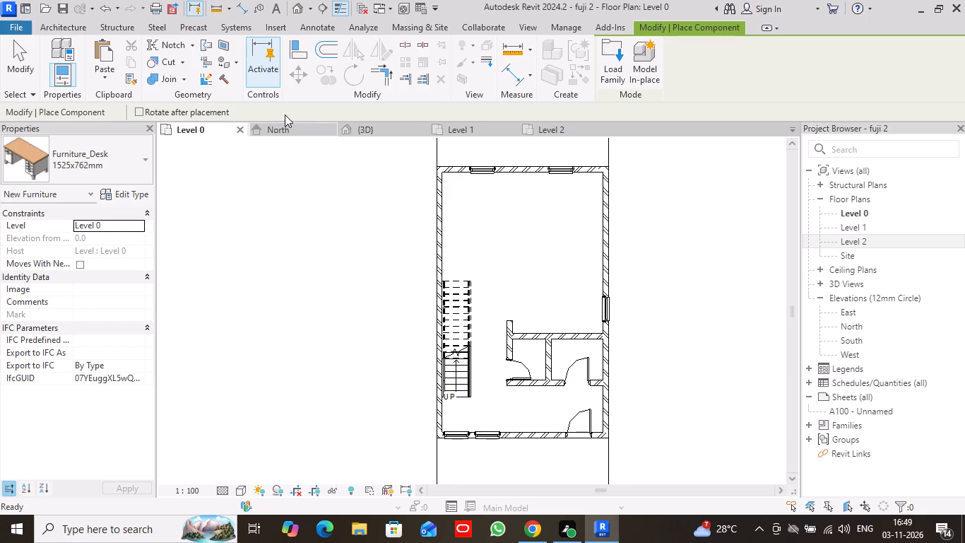
{"action": "left_click", "coordinate": [615, 67]}
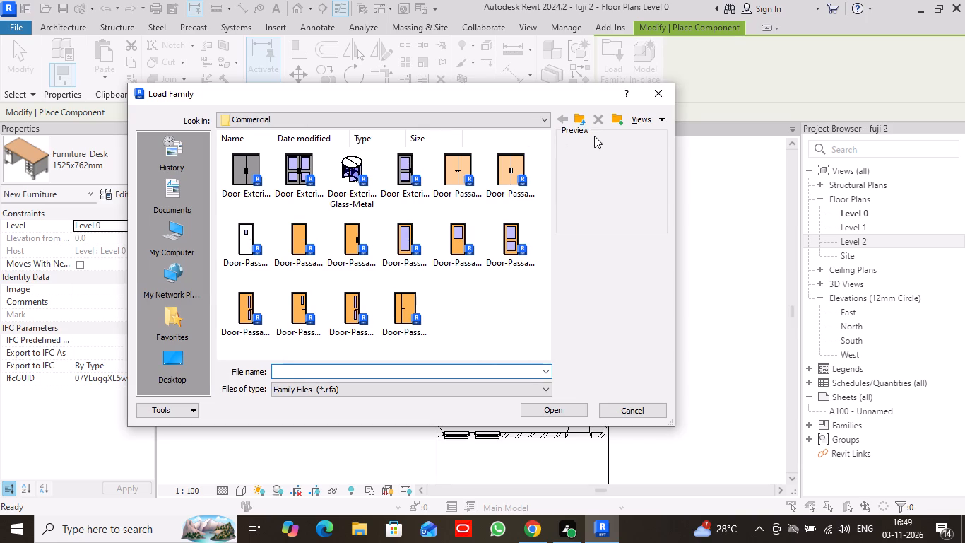
{"action": "left_click", "coordinate": [576, 124]}
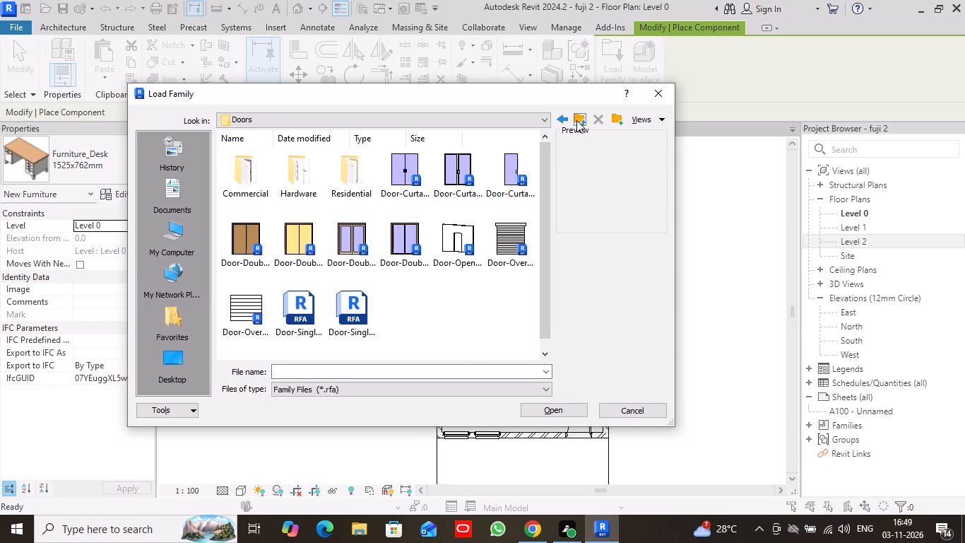
{"action": "left_click", "coordinate": [576, 120]}
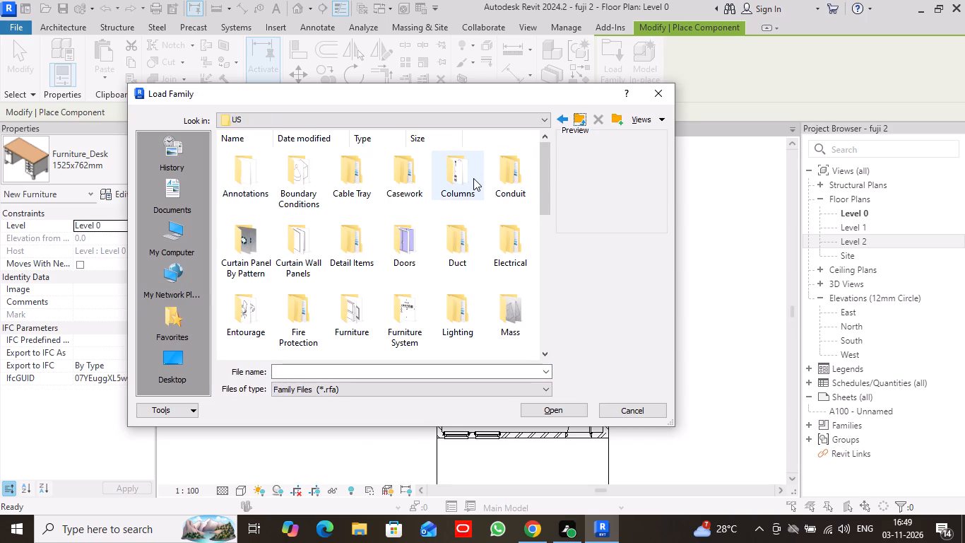
{"action": "scroll", "coordinate": [473, 178], "scroll_direction": "down", "scroll_amount": 2}
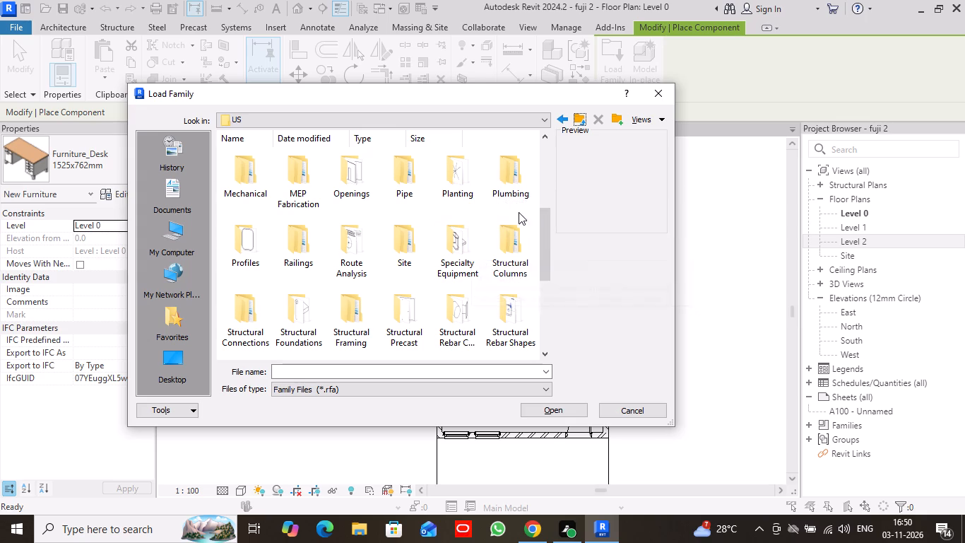
{"action": "left_click", "coordinate": [514, 186]}
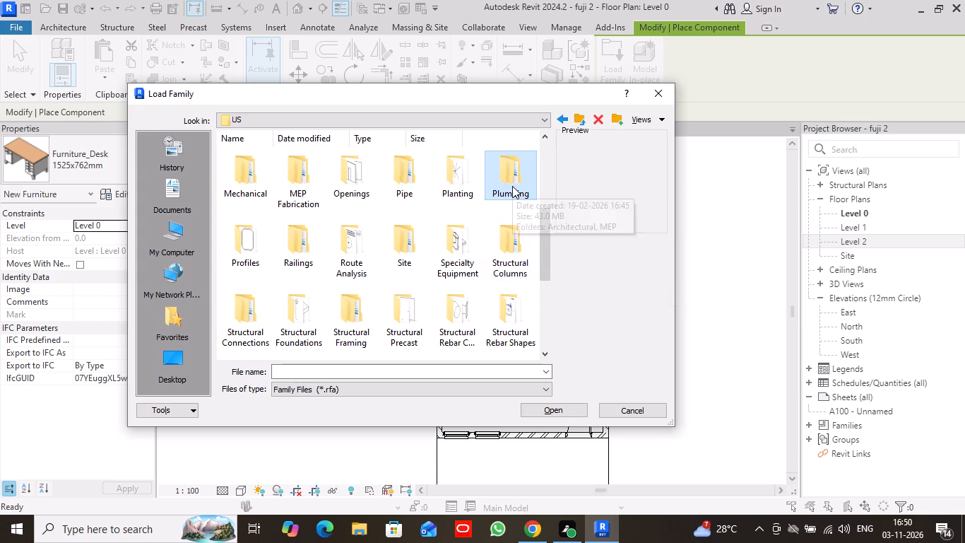
{"action": "double_click", "coordinate": [512, 186]}
{"action": "double_click", "coordinate": [259, 187]}
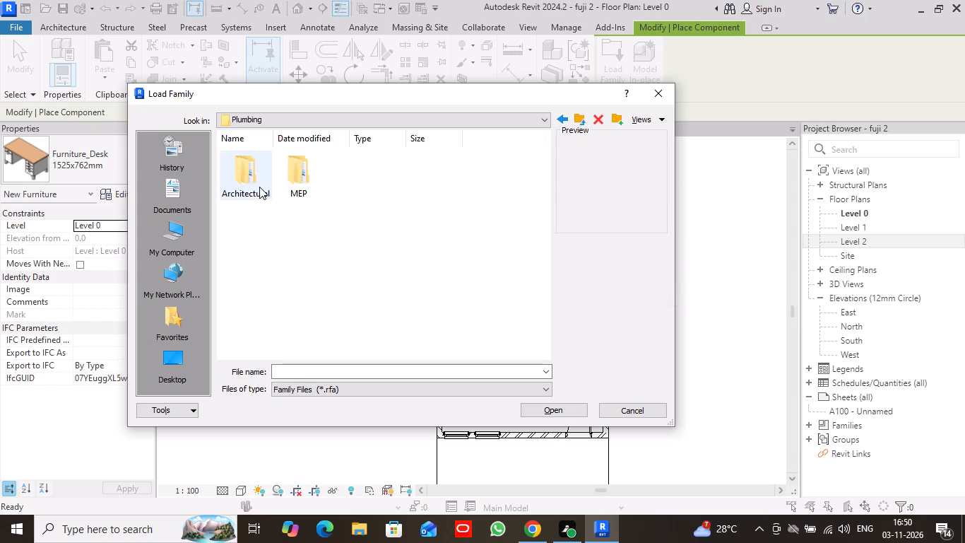
{"action": "double_click", "coordinate": [253, 184]}
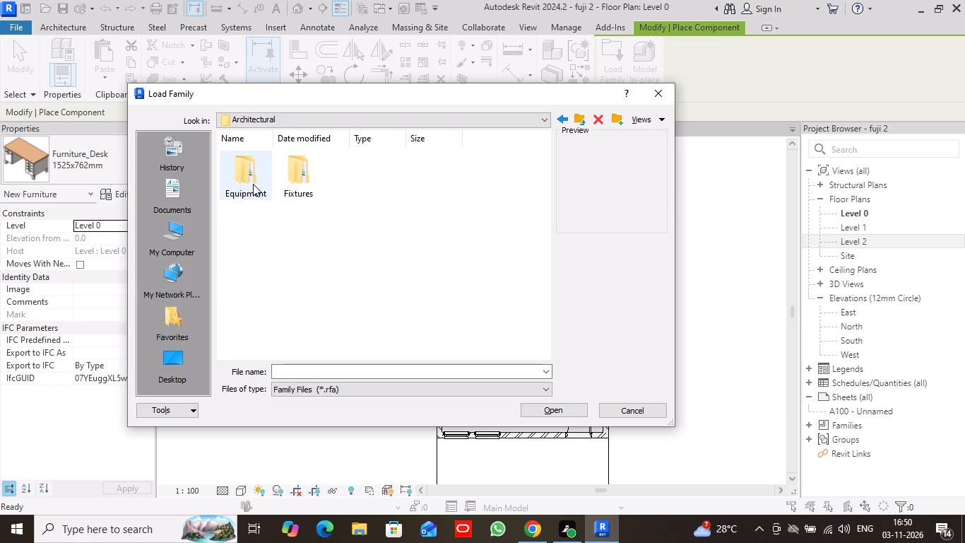
{"action": "left_click", "coordinate": [574, 114]}
{"action": "double_click", "coordinate": [308, 177]}
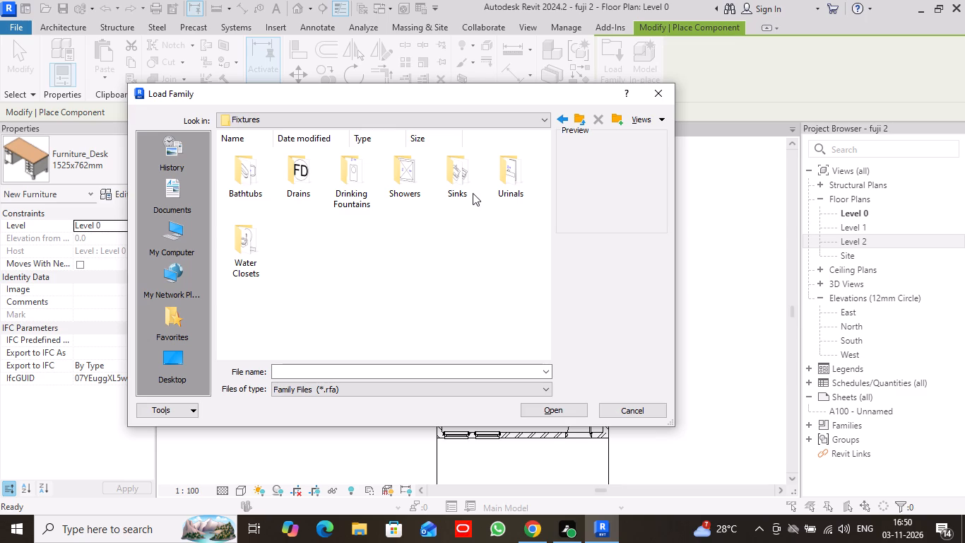
Load the Toilet-Domestic-3D family from the Water Closets fixtures folder.
{"action": "double_click", "coordinate": [237, 189]}
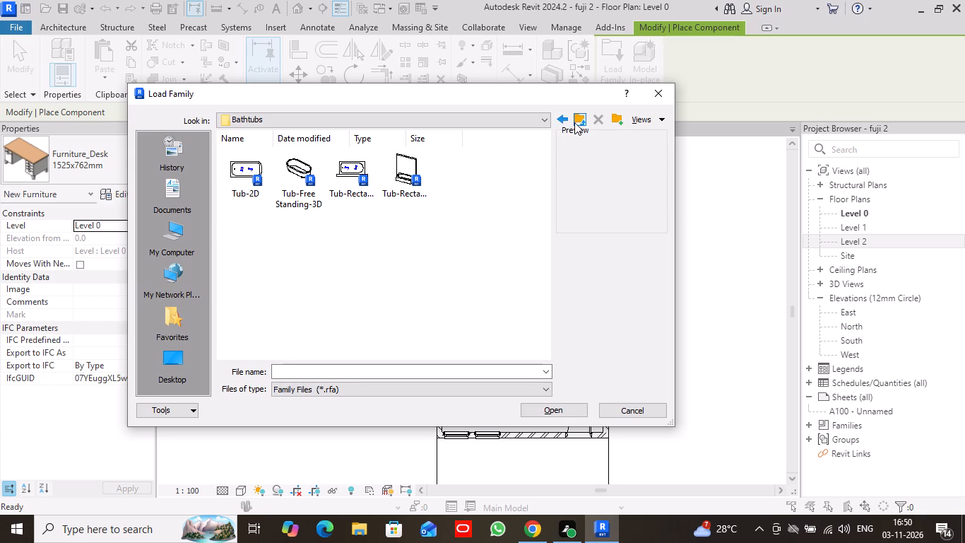
{"action": "left_click", "coordinate": [575, 122]}
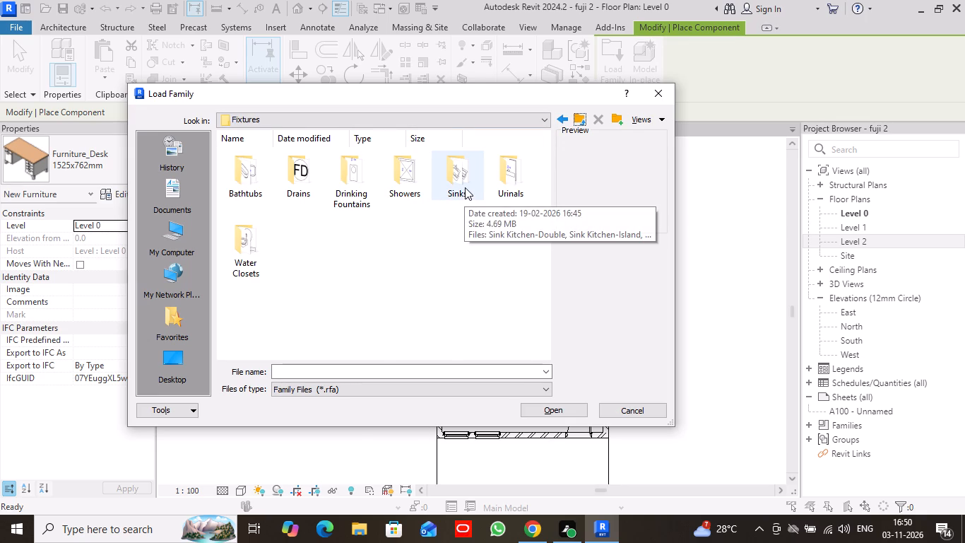
{"action": "left_click", "coordinate": [465, 187]}
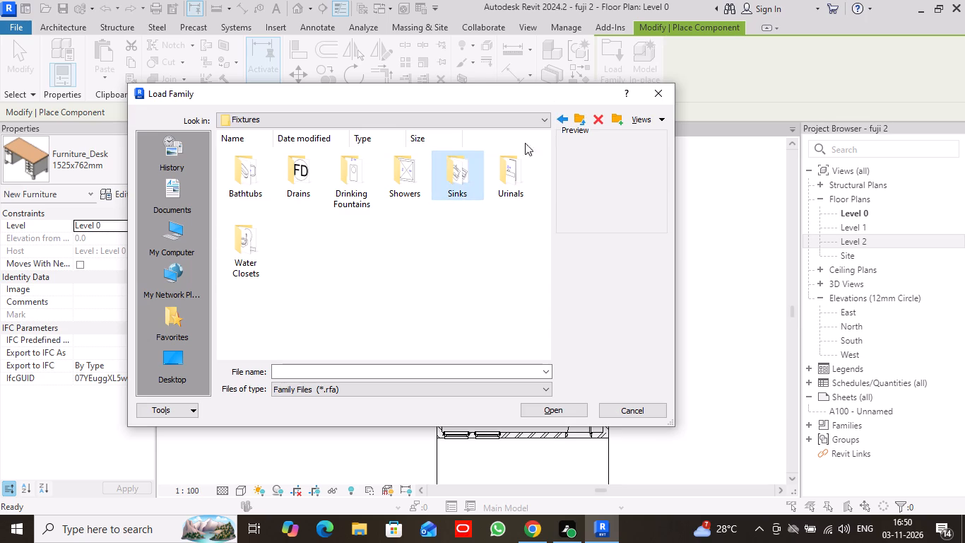
{"action": "double_click", "coordinate": [507, 157]}
{"action": "double_click", "coordinate": [509, 166]}
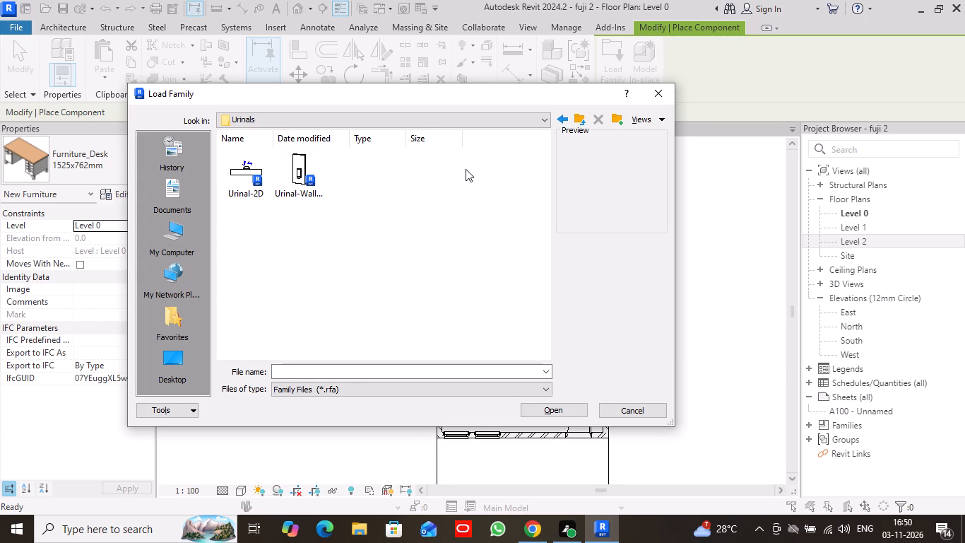
{"action": "left_click", "coordinate": [579, 119]}
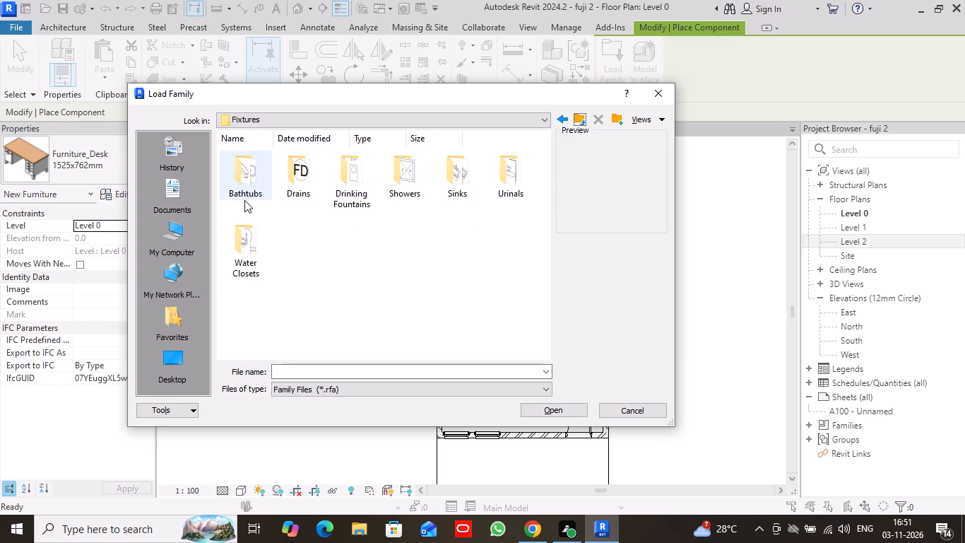
{"action": "double_click", "coordinate": [244, 240]}
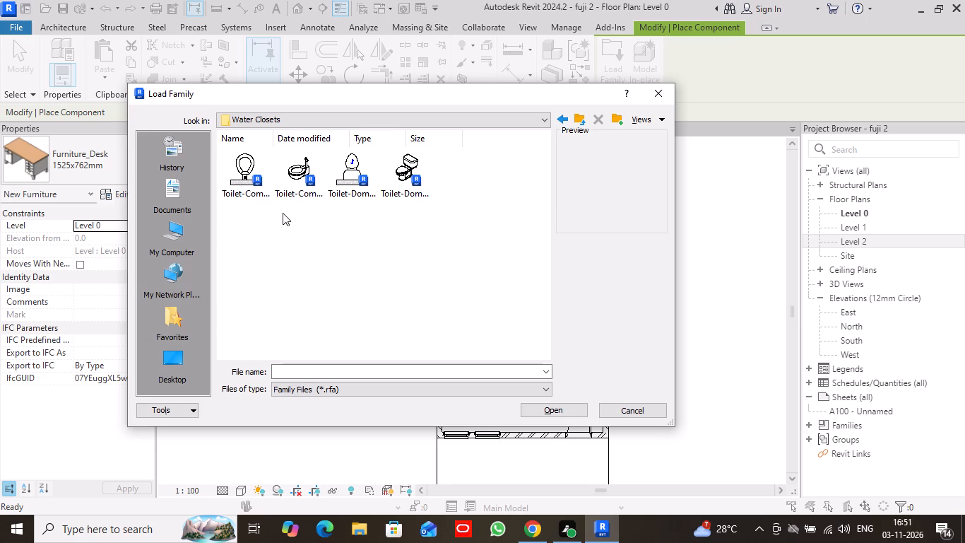
{"action": "left_click", "coordinate": [410, 184]}
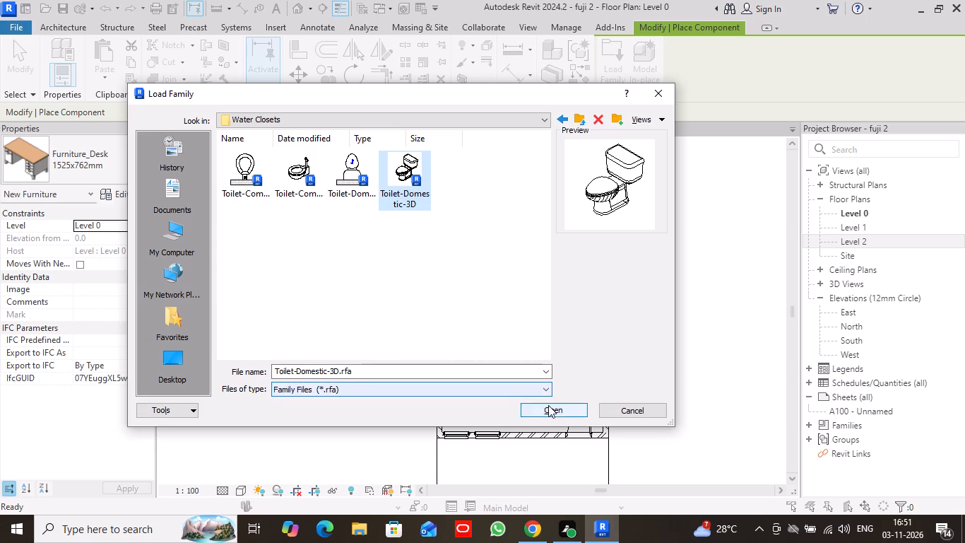
{"action": "left_click", "coordinate": [572, 415]}
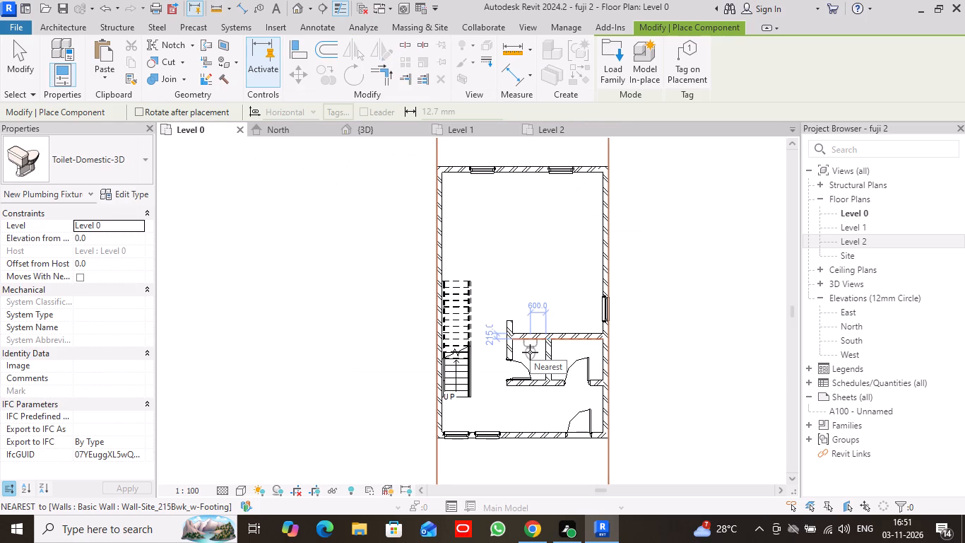
Place the toilet against the upper wall of the smaller room beside the stairs, about 600 mm from the partition between the two small rooms.
{"action": "left_click", "coordinate": [530, 352]}
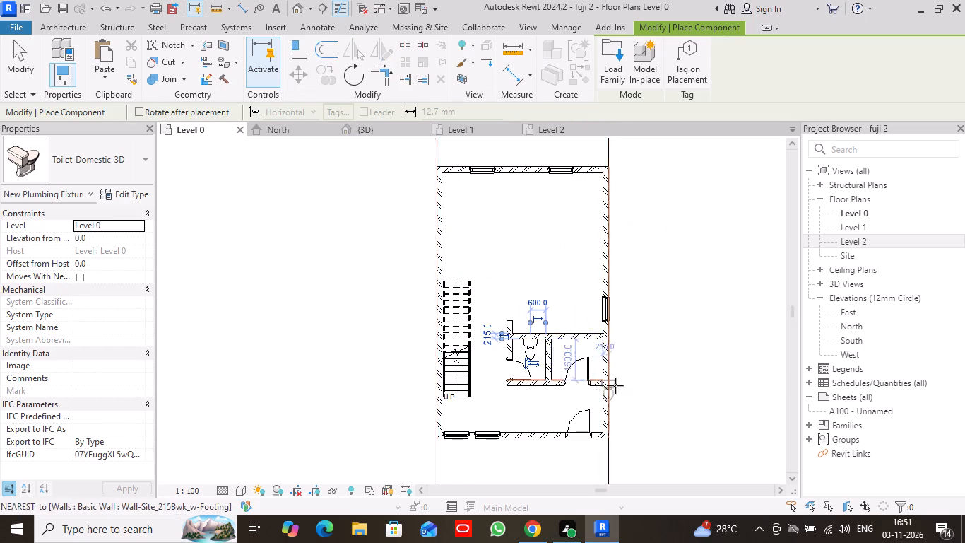
{"action": "scroll", "coordinate": [615, 385], "scroll_direction": "down", "scroll_amount": 1}
{"action": "left_click", "coordinate": [15, 62]}
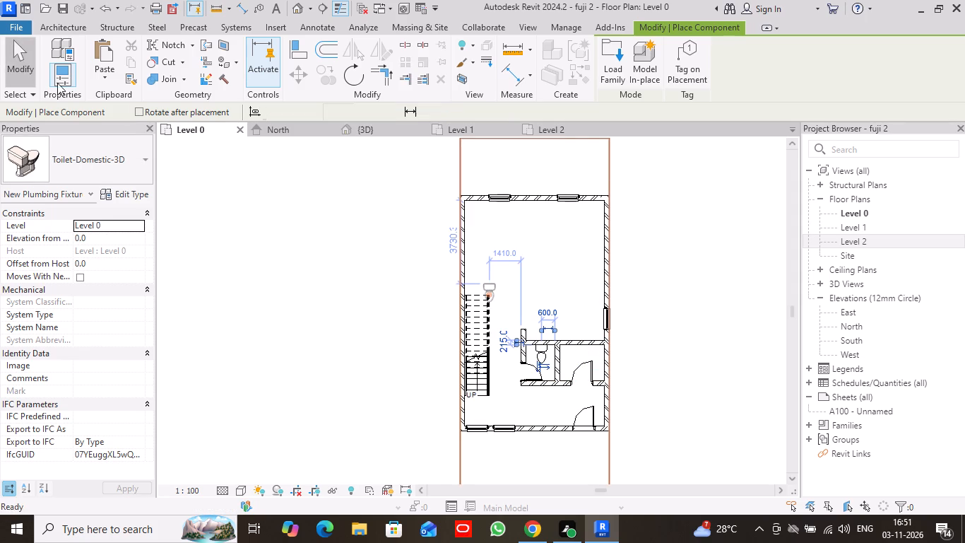
{"action": "scroll", "coordinate": [329, 325], "scroll_direction": "down", "scroll_amount": 1}
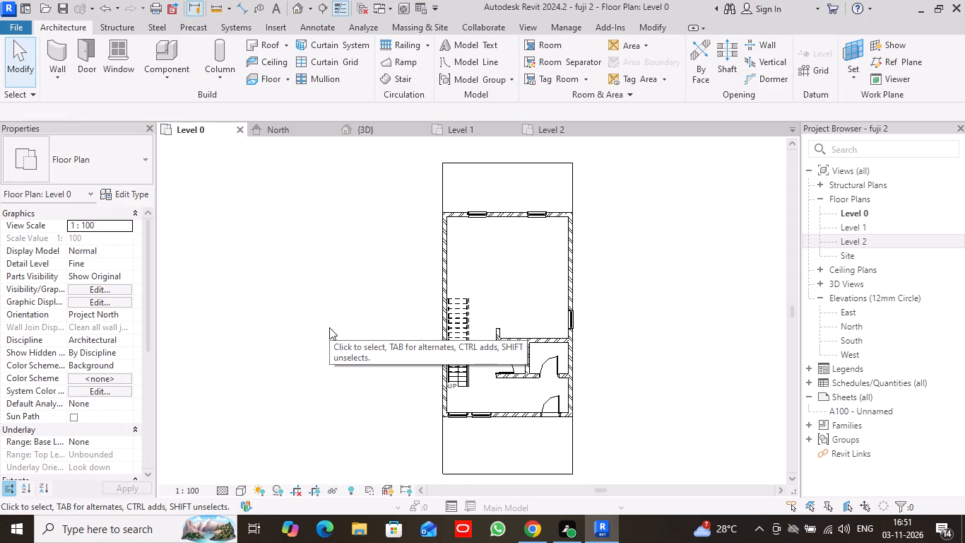
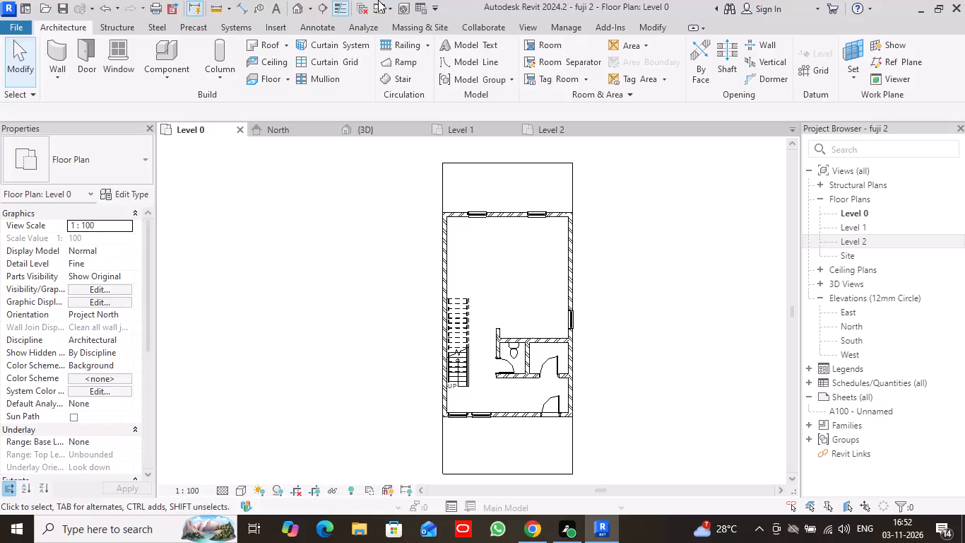
Nudge the toilet away from the partition between the two small rooms, to 720 mm from it.
{"action": "scroll", "coordinate": [538, 353], "scroll_direction": "up", "scroll_amount": 4}
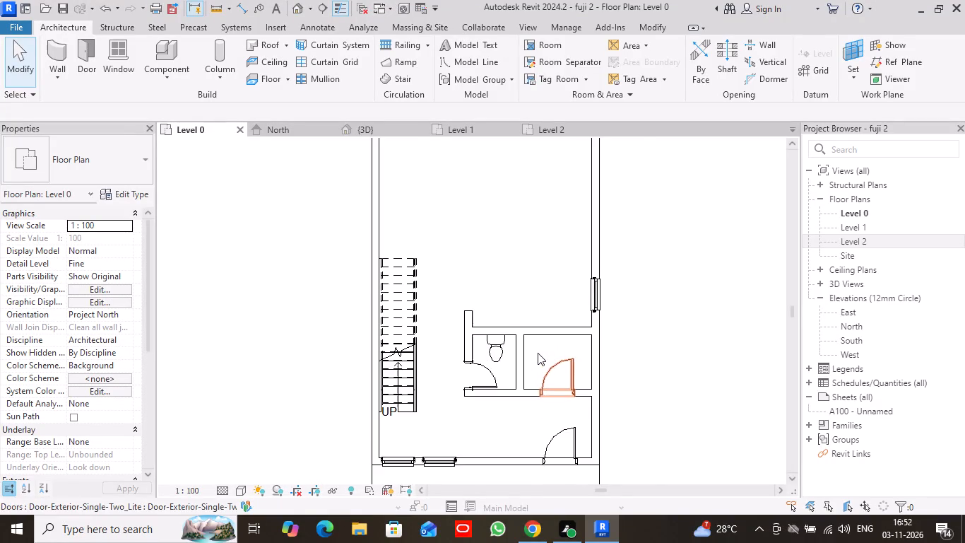
{"action": "scroll", "coordinate": [538, 354], "scroll_direction": "up", "scroll_amount": 4}
{"action": "left_click", "coordinate": [468, 344]}
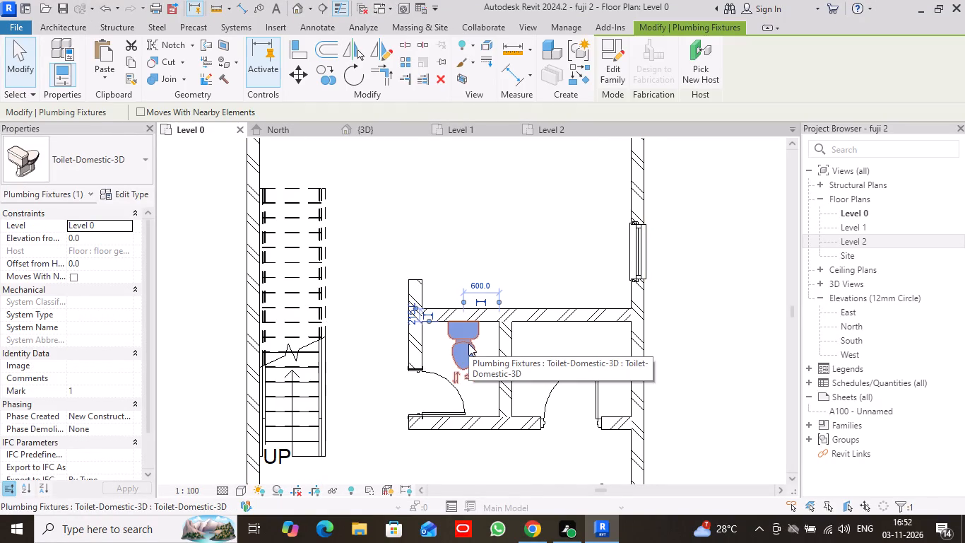
{"action": "key", "text": "Left"}
{"action": "key", "text": "Left"}
{"action": "key", "text": "Left"}
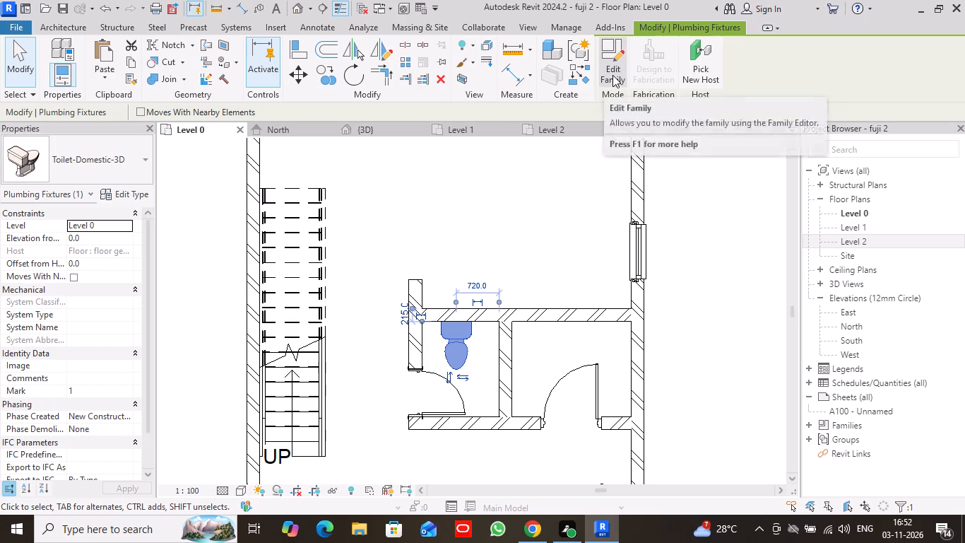
Start placing a component and load the Sink Vanity-Round family from the Sinks fixtures folder.
{"action": "left_click", "coordinate": [71, 30]}
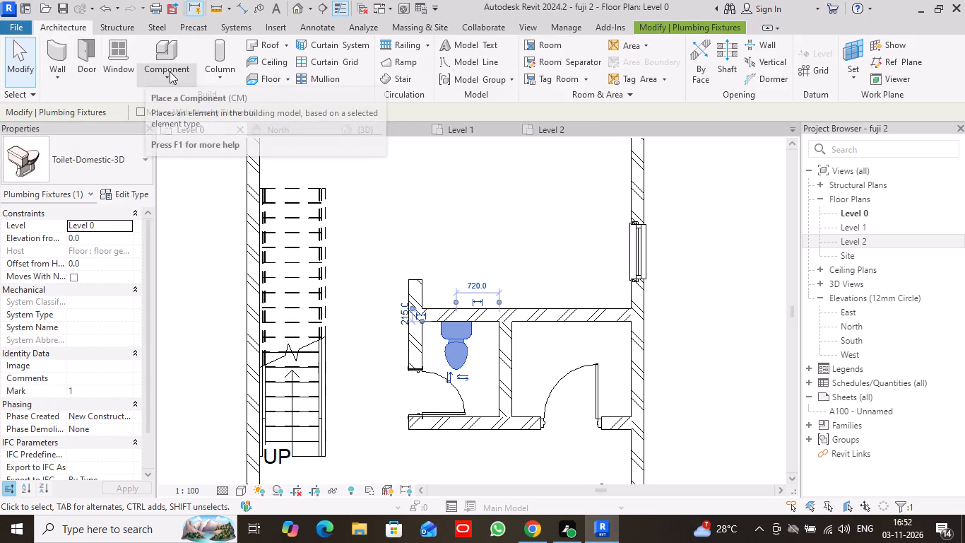
{"action": "left_click", "coordinate": [170, 51]}
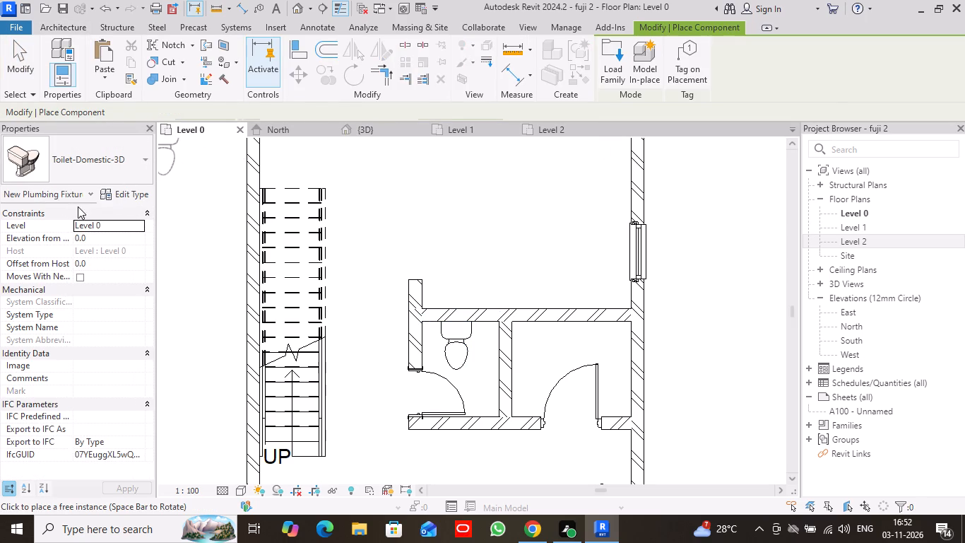
{"action": "left_click", "coordinate": [139, 156]}
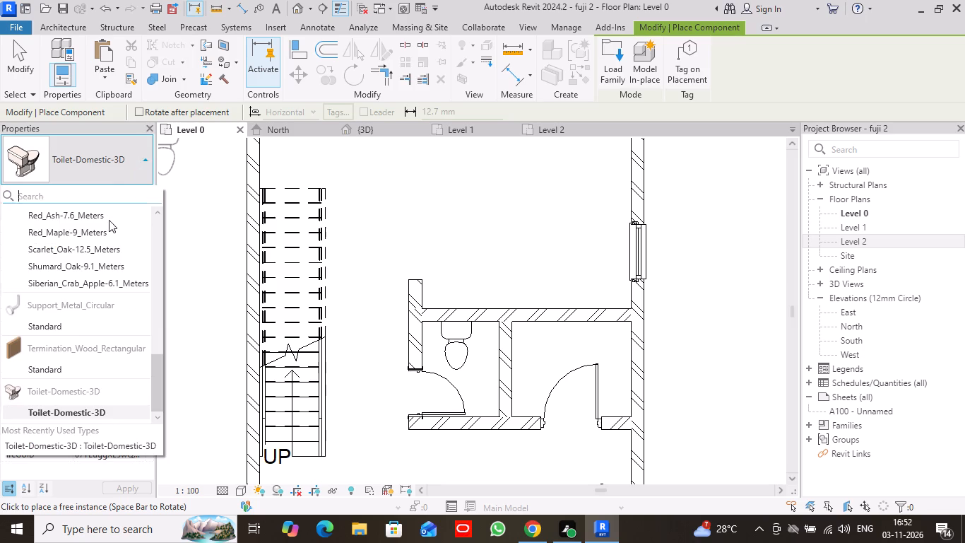
{"action": "scroll", "coordinate": [101, 305], "scroll_direction": "down", "scroll_amount": 2}
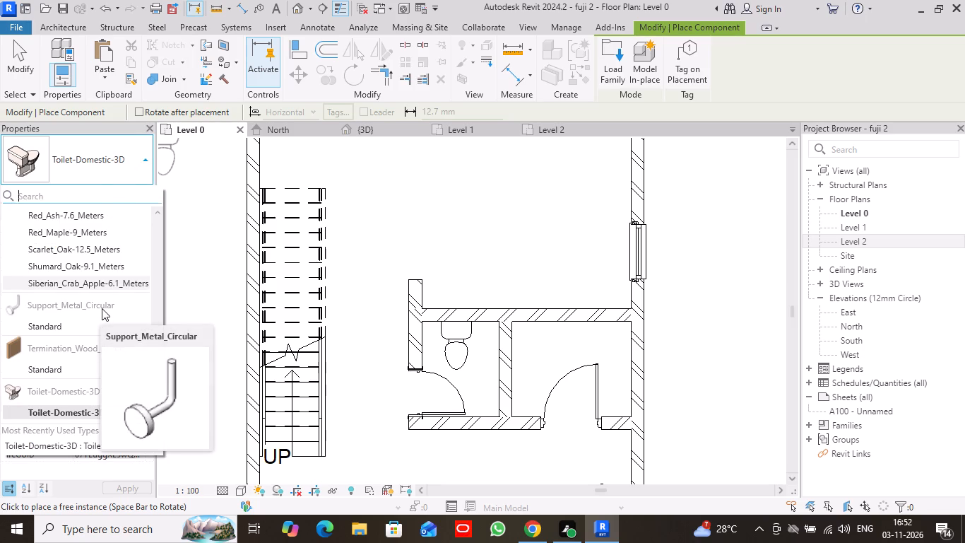
{"action": "scroll", "coordinate": [100, 289], "scroll_direction": "up", "scroll_amount": 6}
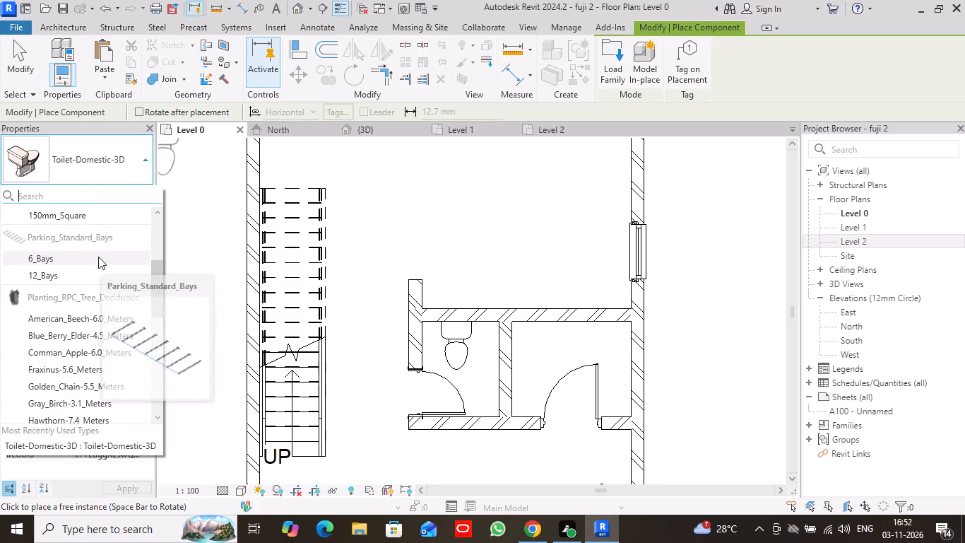
{"action": "left_click", "coordinate": [604, 49]}
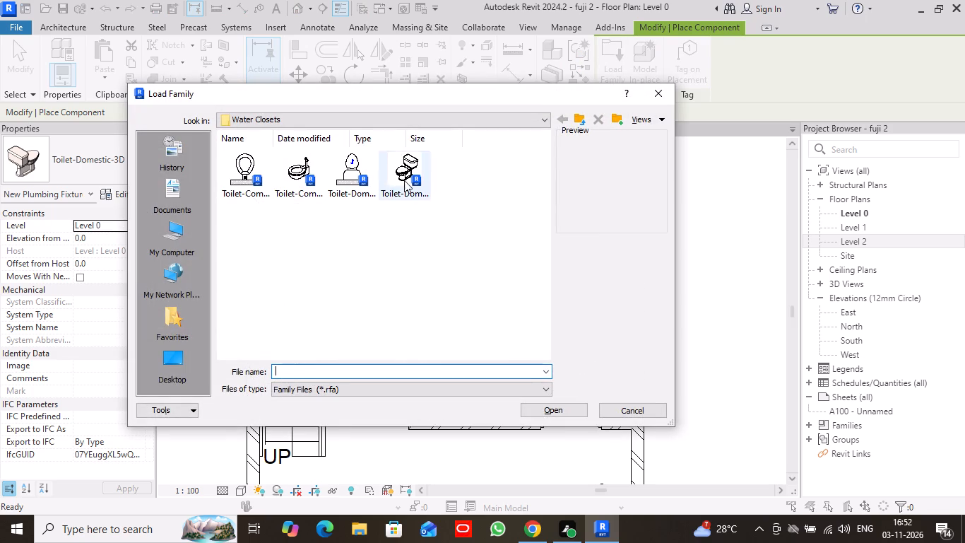
{"action": "left_click", "coordinate": [574, 115]}
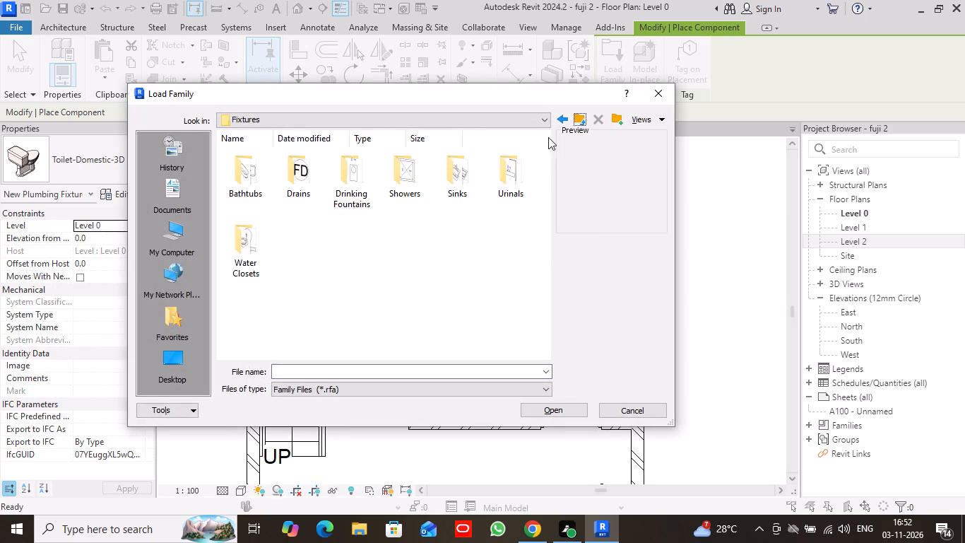
{"action": "double_click", "coordinate": [466, 190]}
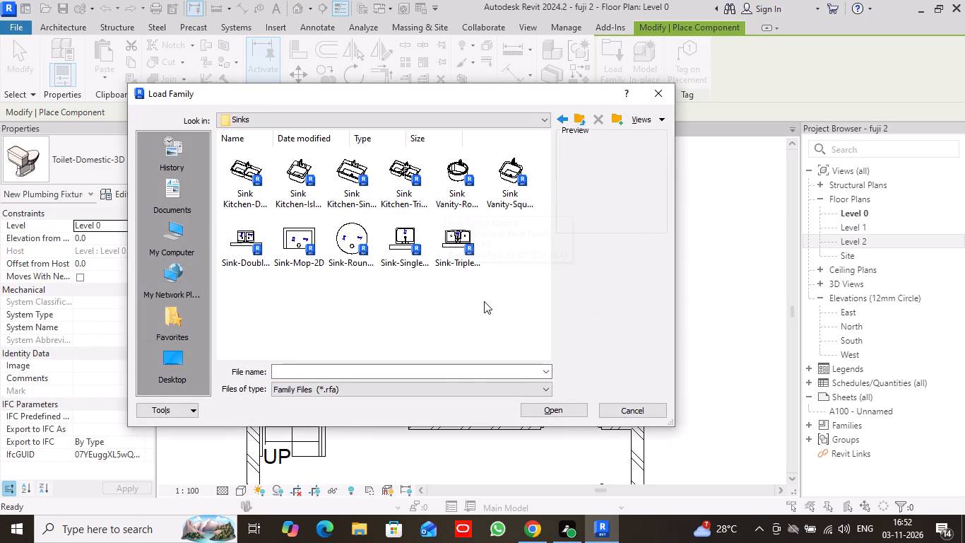
{"action": "left_click", "coordinate": [460, 196]}
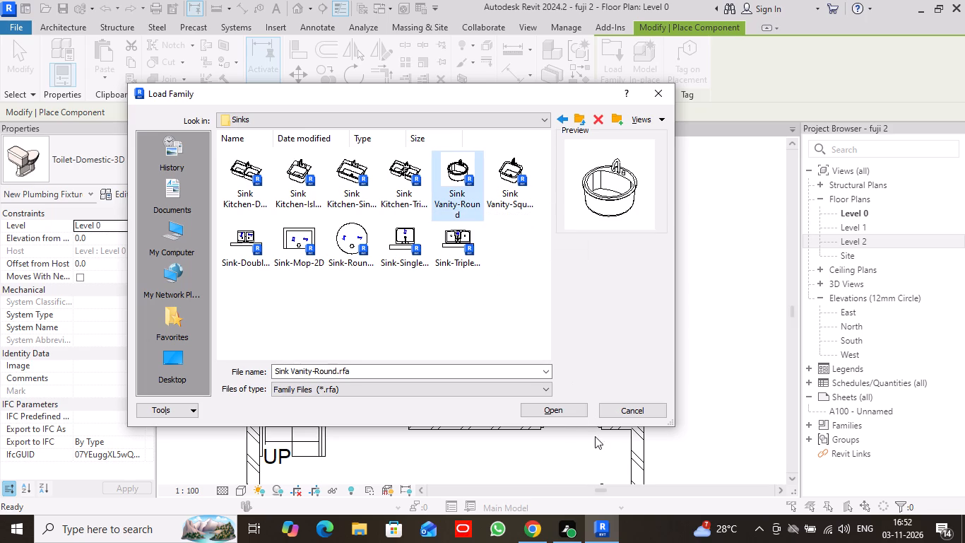
{"action": "left_click", "coordinate": [558, 412]}
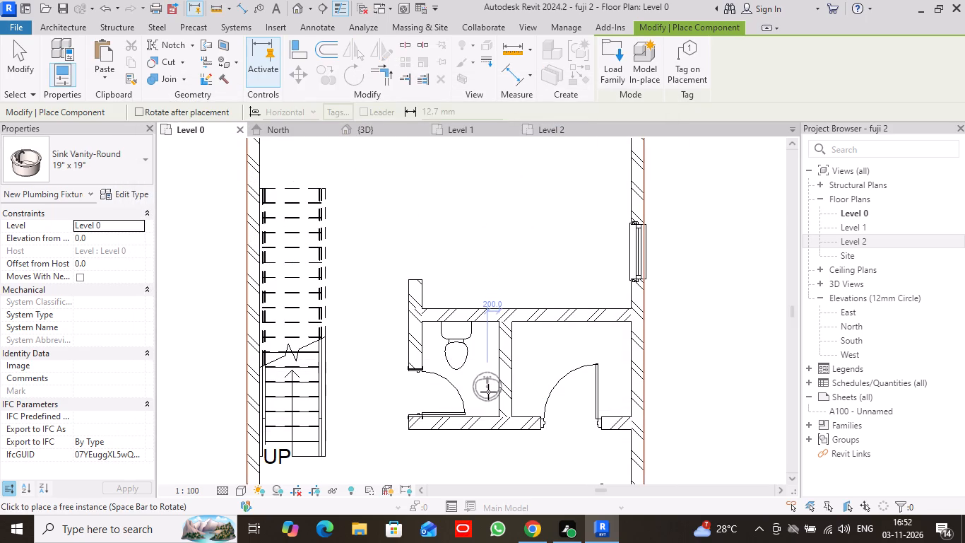
Place the round sink, rotated a quarter turn, beside the partition in the toilet room, about 1200 mm from the upper wall.
{"action": "key", "text": "space"}
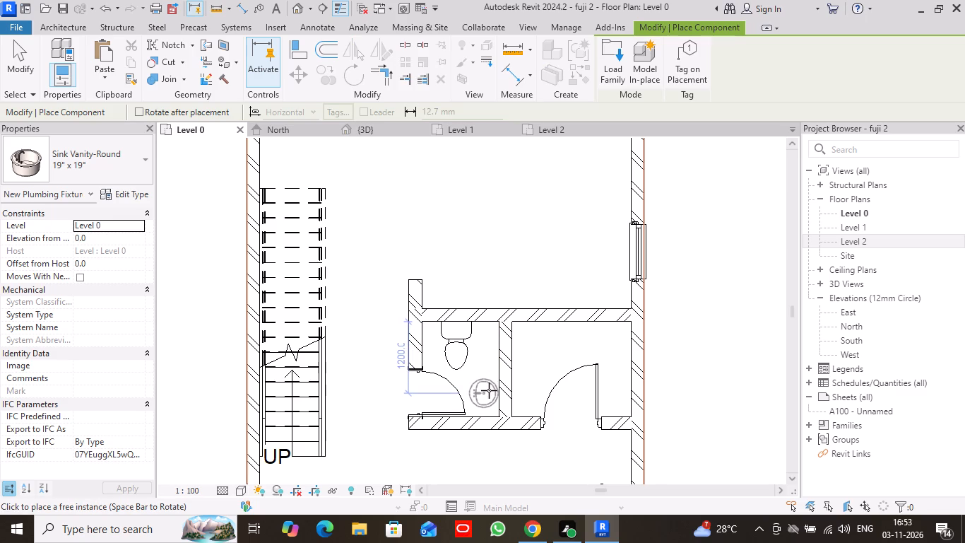
{"action": "left_click", "coordinate": [489, 390]}
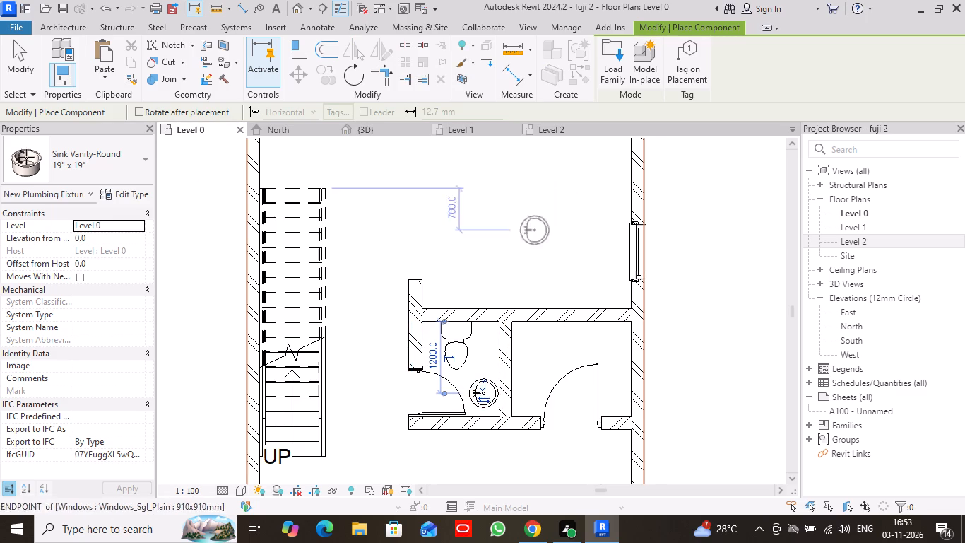
{"action": "left_click", "coordinate": [13, 51]}
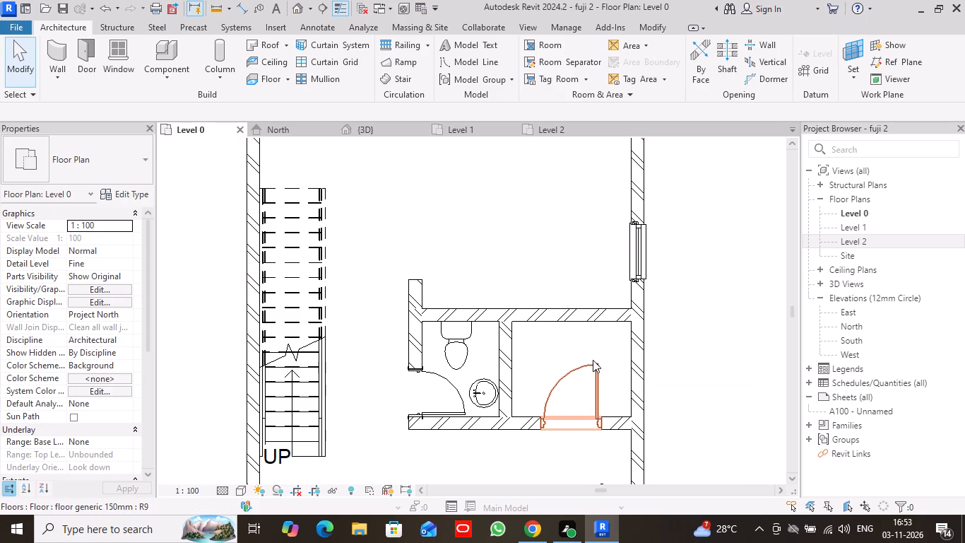
Review the room layouts on the Level 0, Level 1 and Level 2 floor plans.
{"action": "scroll", "coordinate": [499, 248], "scroll_direction": "down", "scroll_amount": 3}
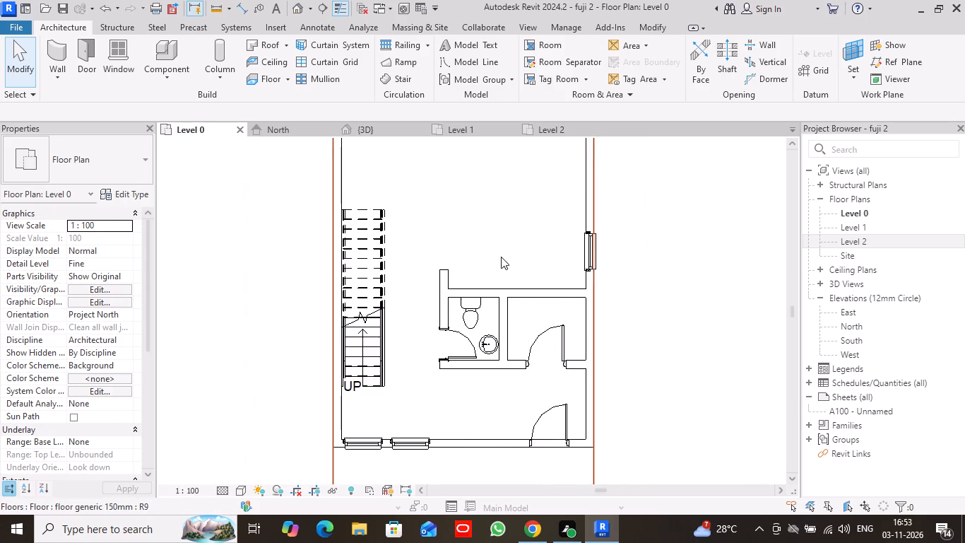
{"action": "scroll", "coordinate": [501, 257], "scroll_direction": "down", "scroll_amount": 2}
{"action": "middle_click_drag", "start_coordinate": [622, 217], "coordinate": [604, 278]}
{"action": "scroll", "coordinate": [603, 274], "scroll_direction": "down", "scroll_amount": 3}
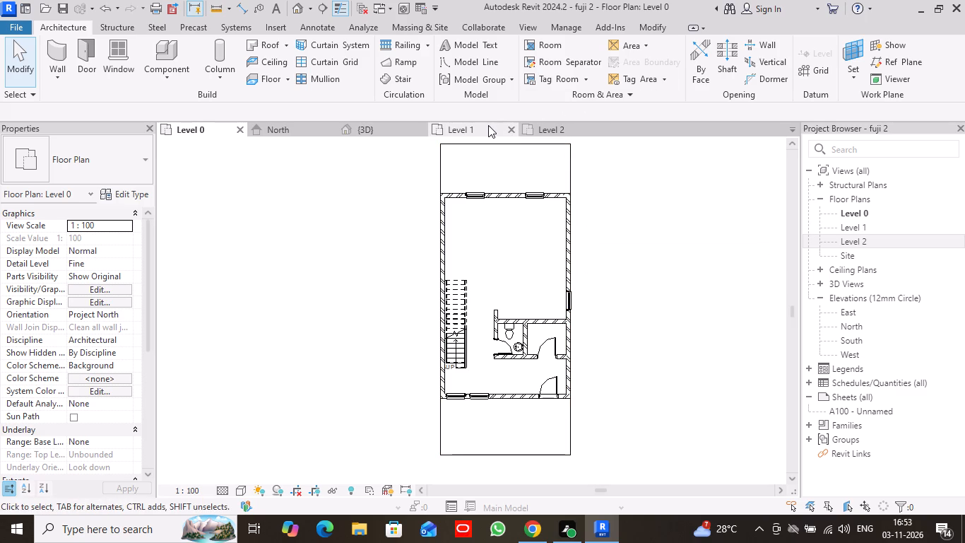
{"action": "left_click", "coordinate": [546, 130]}
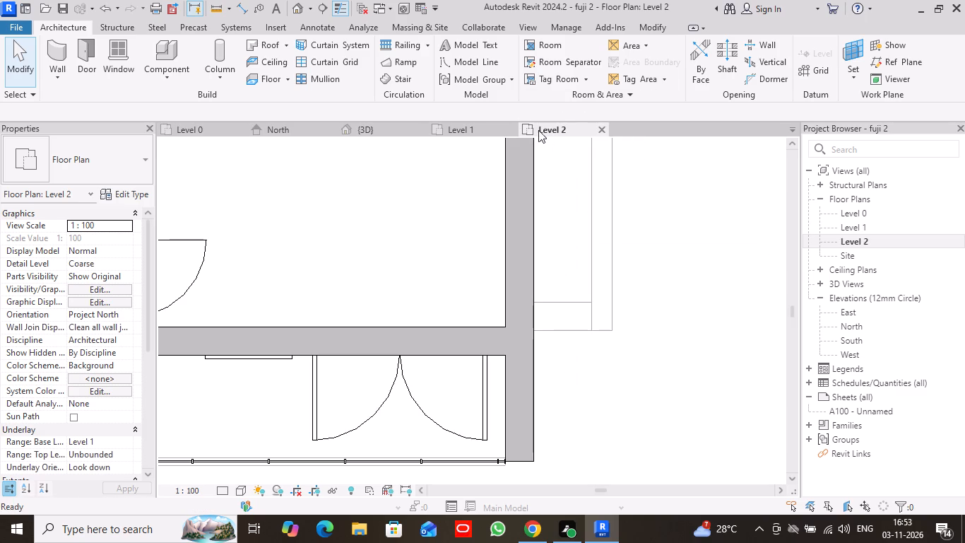
{"action": "scroll", "coordinate": [494, 236], "scroll_direction": "down", "scroll_amount": 9}
{"action": "middle_click_drag", "start_coordinate": [450, 200], "coordinate": [454, 294]}
{"action": "left_click", "coordinate": [473, 130]}
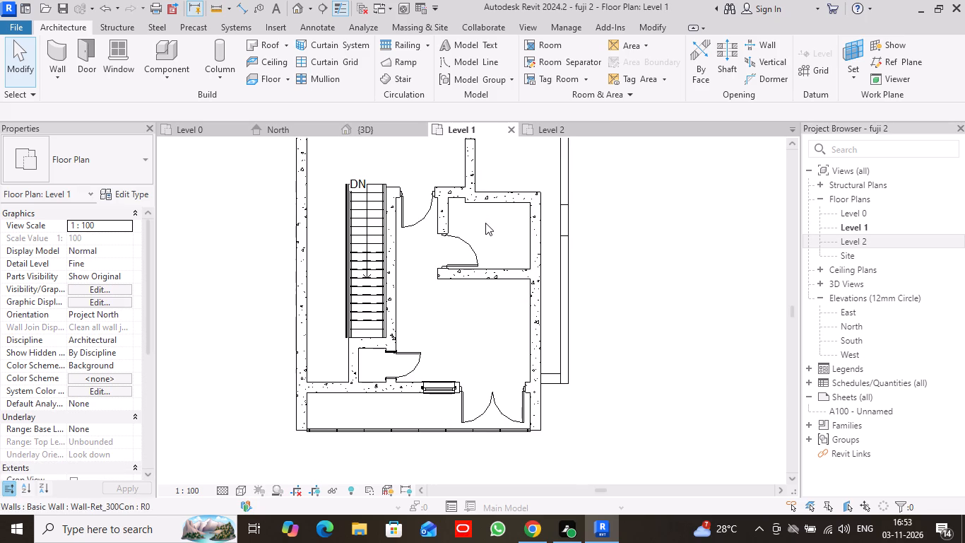
{"action": "left_click", "coordinate": [218, 130]}
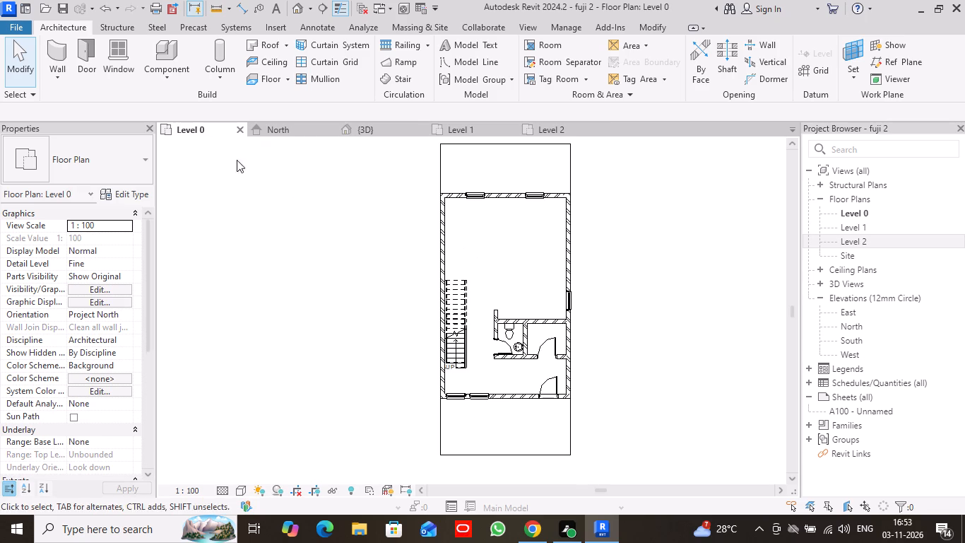
{"action": "scroll", "coordinate": [598, 298], "scroll_direction": "up", "scroll_amount": 4}
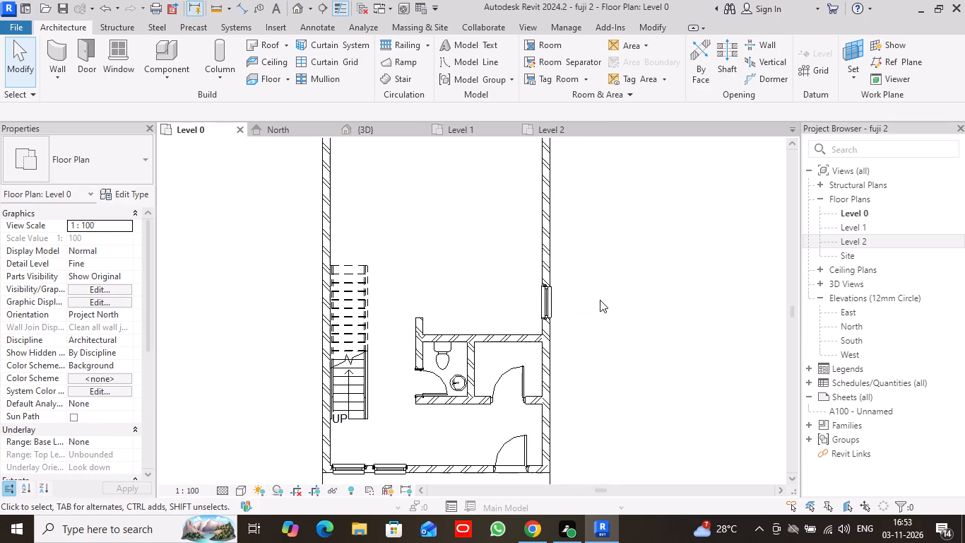
Open the Level 1 floor plan with the small room beside the stairs in view.
{"action": "left_click", "coordinate": [463, 131]}
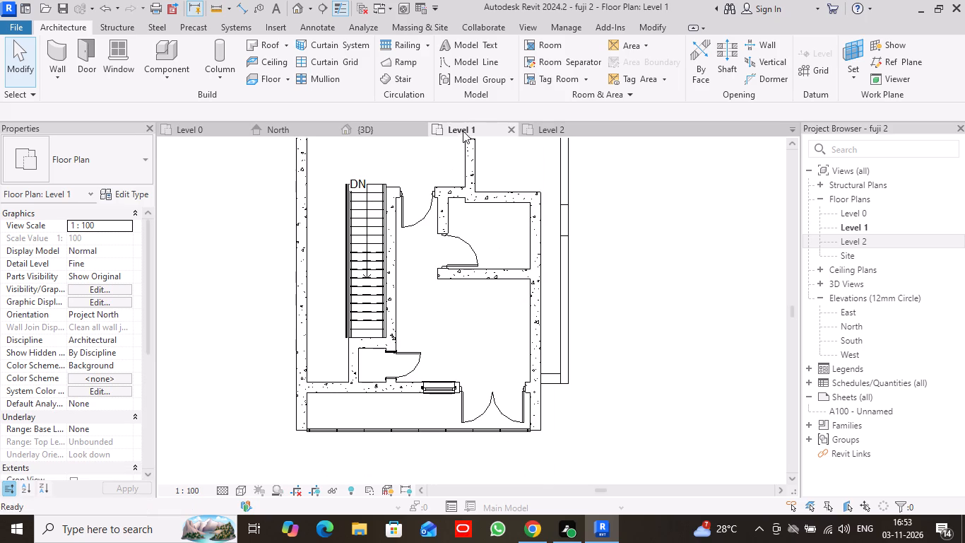
{"action": "scroll", "coordinate": [593, 259], "scroll_direction": "down", "scroll_amount": 1}
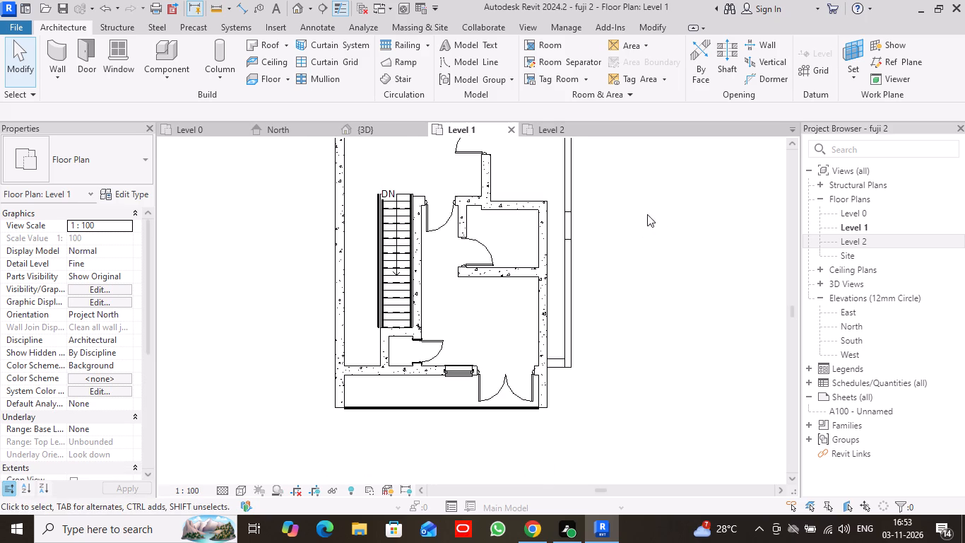
{"action": "middle_click_drag", "start_coordinate": [647, 214], "coordinate": [612, 271]}
{"action": "scroll", "coordinate": [605, 240], "scroll_direction": "down", "scroll_amount": 1}
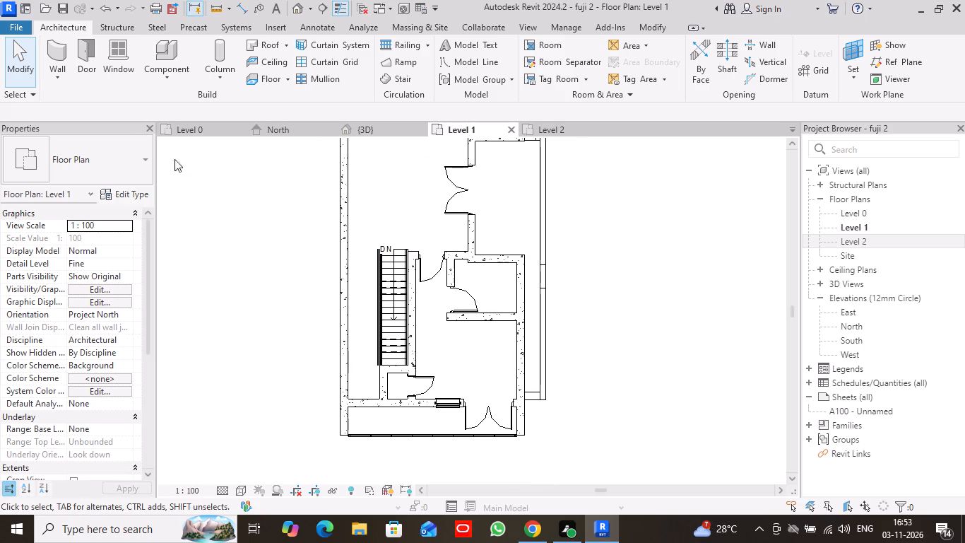
Start placing a component and load the Tub-Free Standing-3D family from the Bathtubs fixtures folder.
{"action": "left_click", "coordinate": [174, 55]}
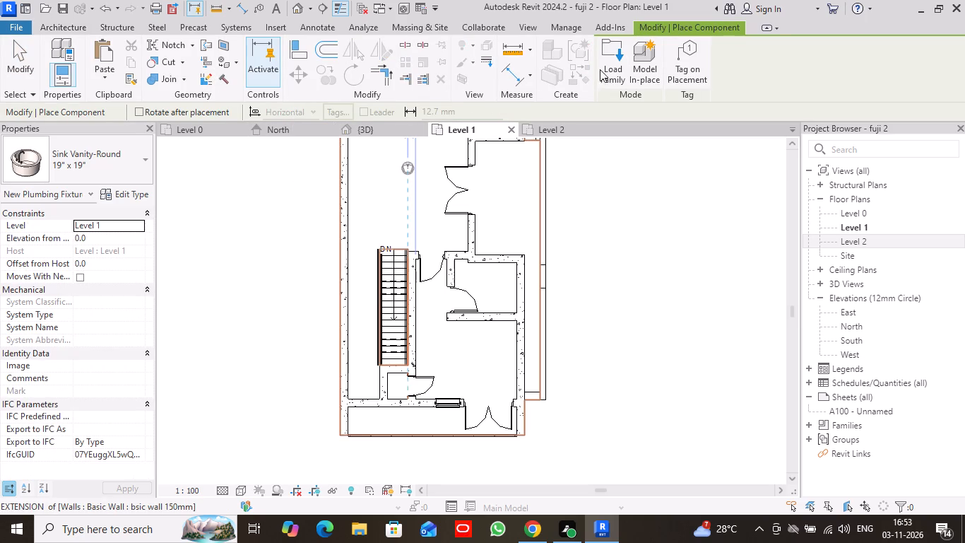
{"action": "left_click", "coordinate": [620, 63]}
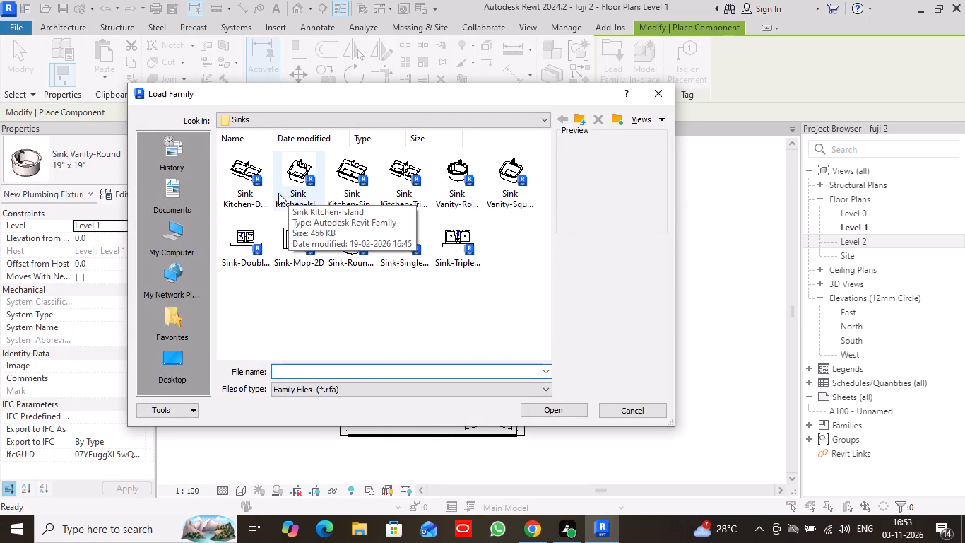
{"action": "left_click", "coordinate": [574, 112]}
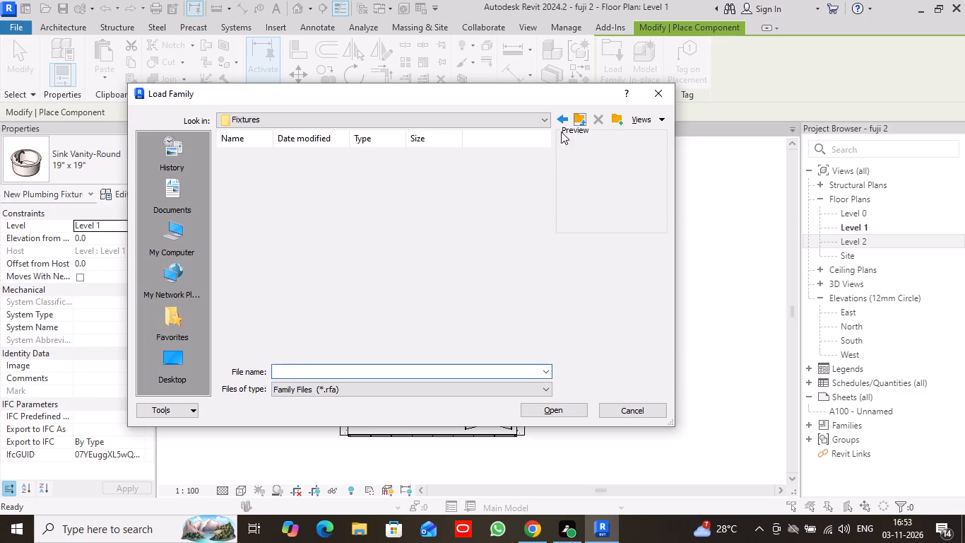
{"action": "double_click", "coordinate": [256, 259]}
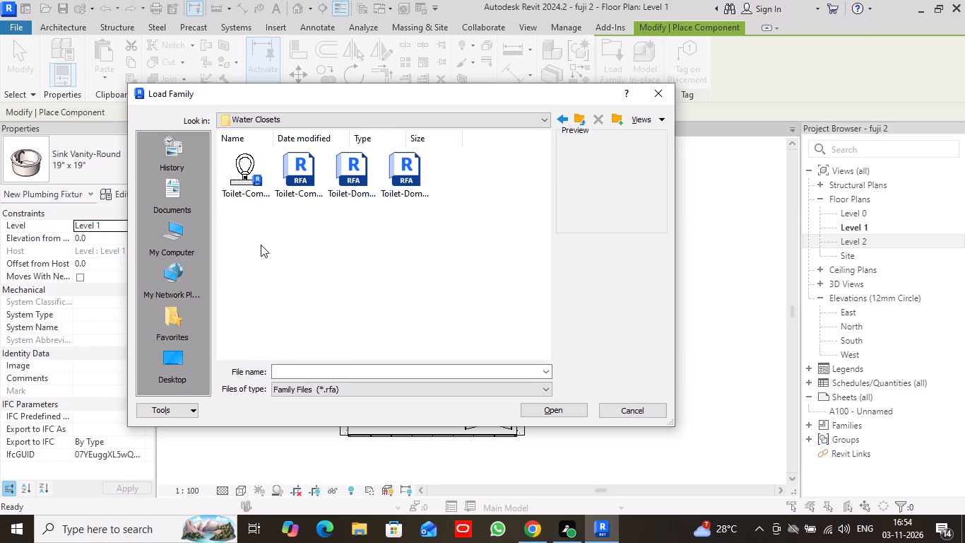
{"action": "left_click", "coordinate": [579, 119]}
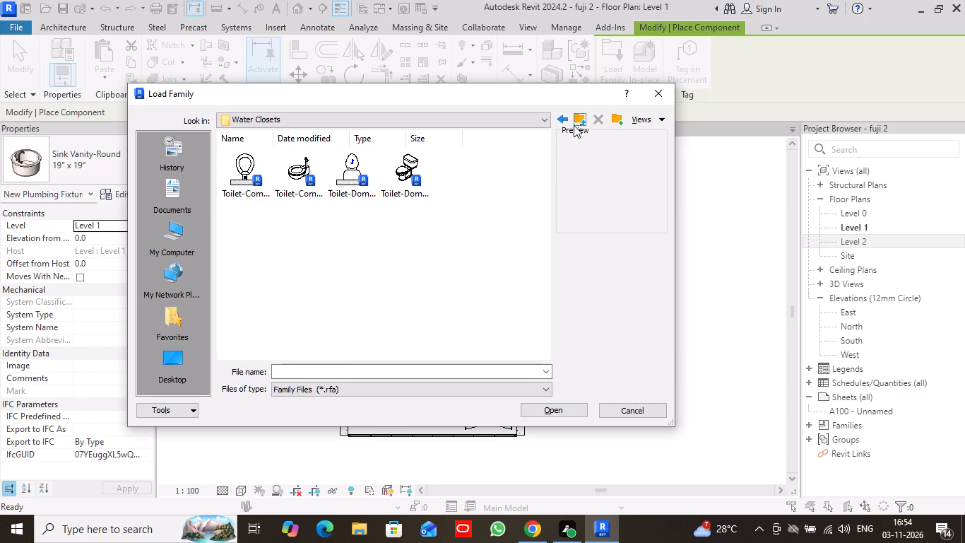
{"action": "double_click", "coordinate": [261, 190]}
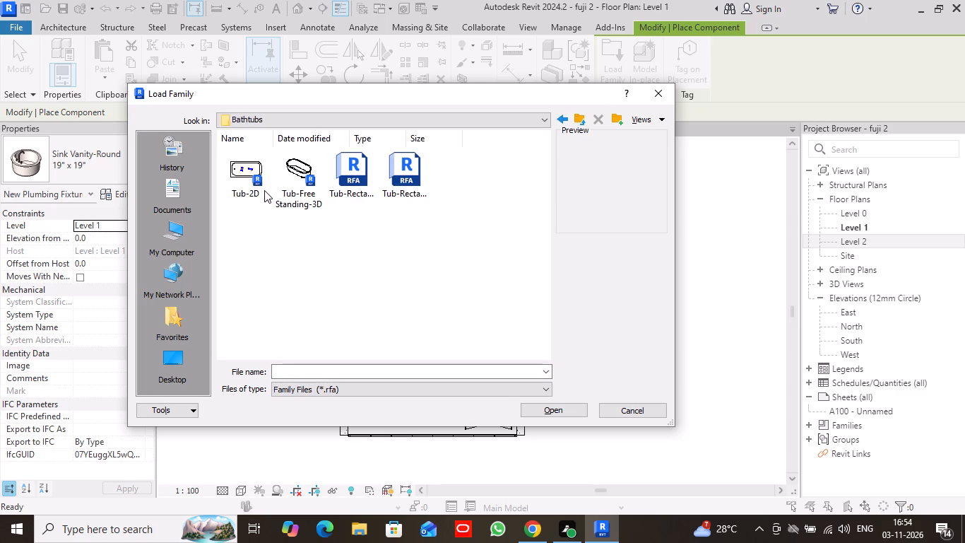
{"action": "left_click", "coordinate": [287, 168]}
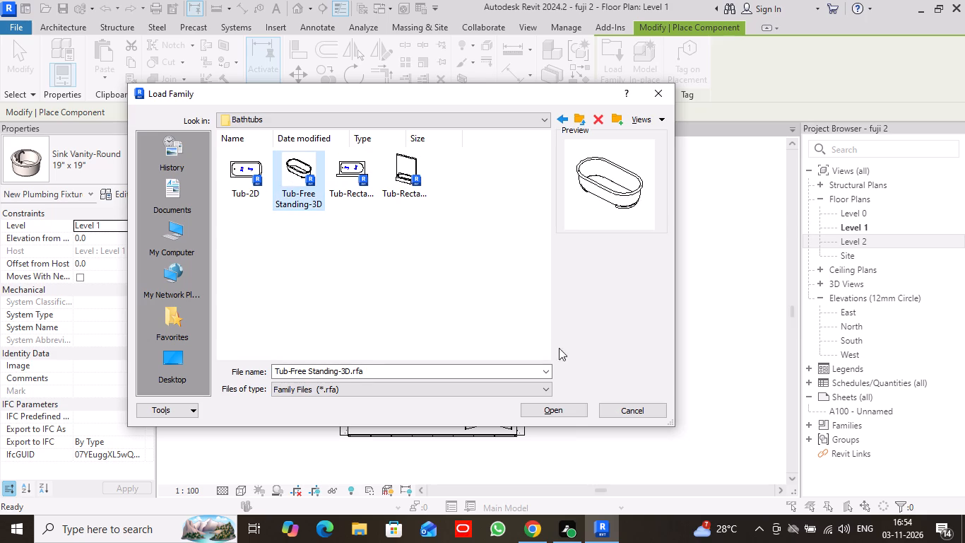
{"action": "left_click", "coordinate": [578, 413]}
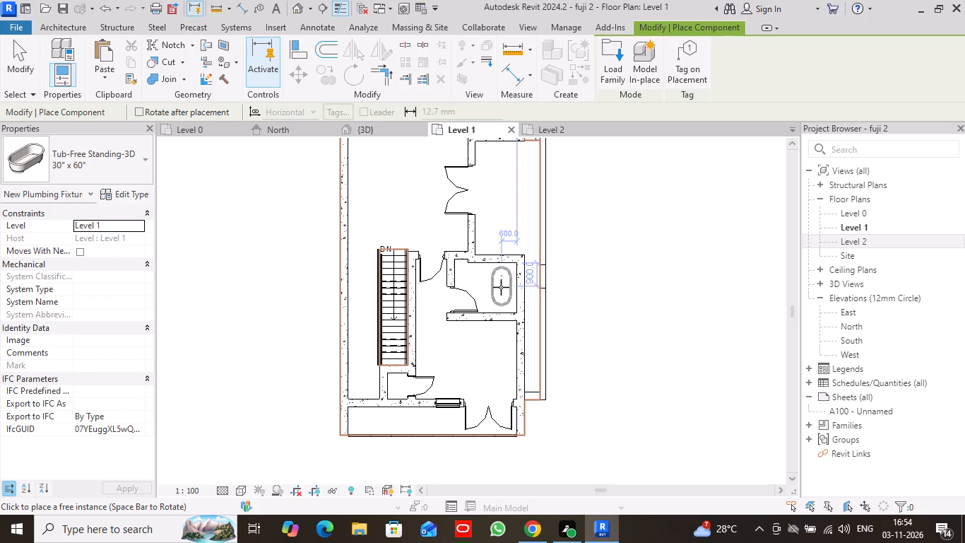
Place the 30" x 60" bathtub lengthwise along the outer wall of Level 1's small room, about 900 mm from its upper wall.
{"action": "left_click", "coordinate": [501, 287]}
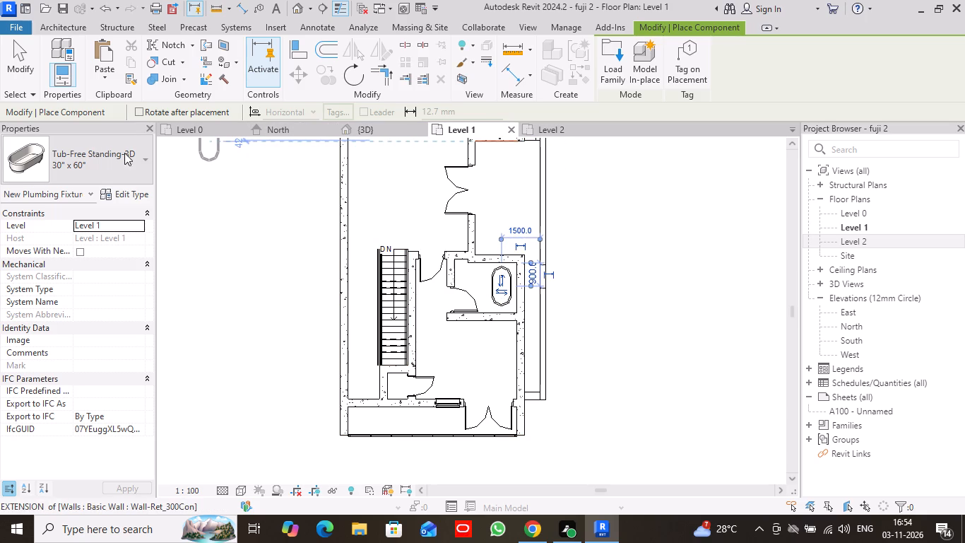
Place a 19" x 19" Sink Vanity-Round against the upper wall beside Level 1's bathtub, about 2515 mm from the outermost side wall.
{"action": "left_click", "coordinate": [142, 156]}
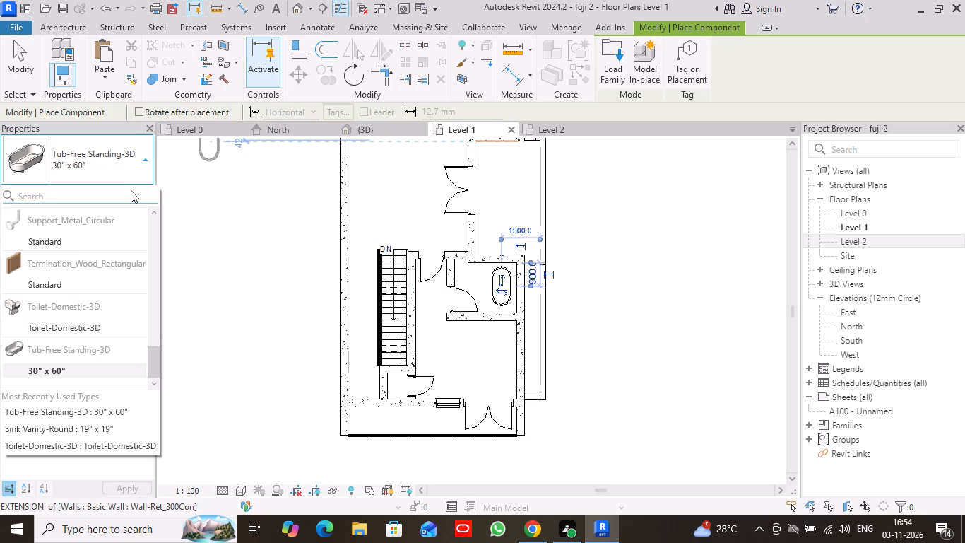
{"action": "scroll", "coordinate": [102, 313], "scroll_direction": "up", "scroll_amount": 2}
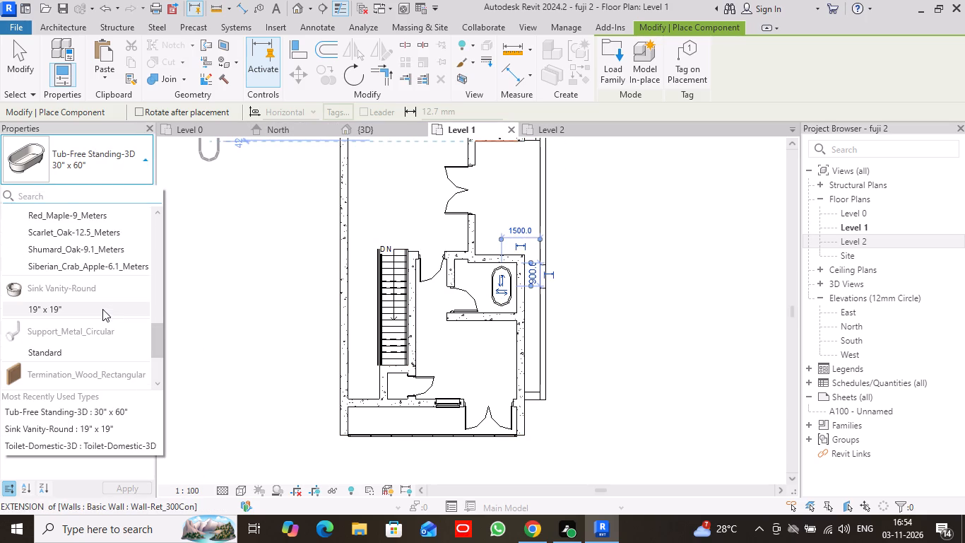
{"action": "left_click", "coordinate": [78, 298]}
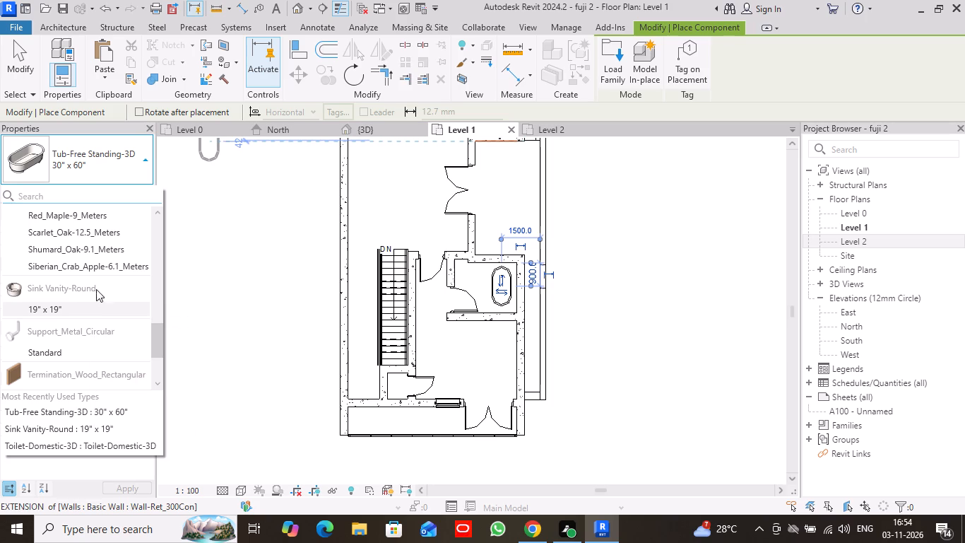
{"action": "left_click", "coordinate": [88, 285]}
{"action": "left_click", "coordinate": [73, 305]}
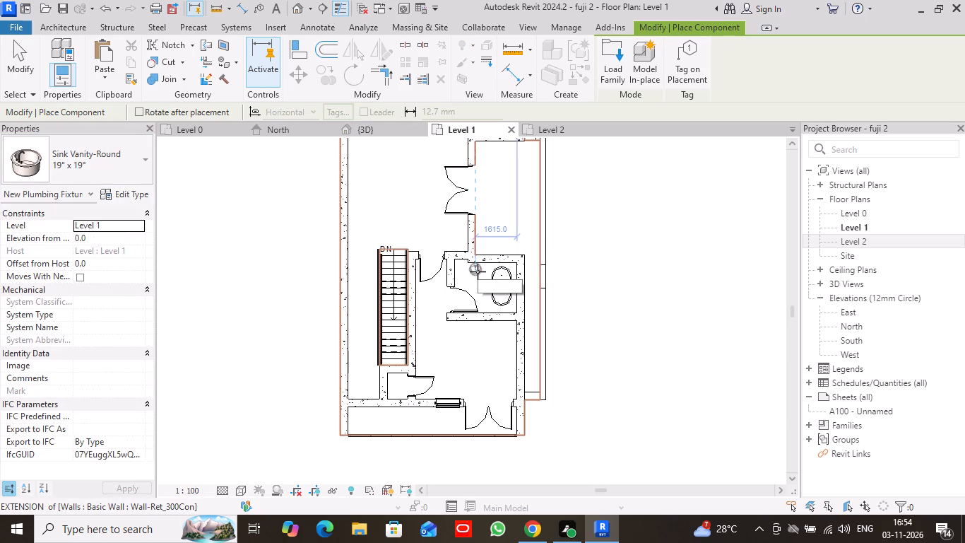
{"action": "left_click", "coordinate": [478, 271]}
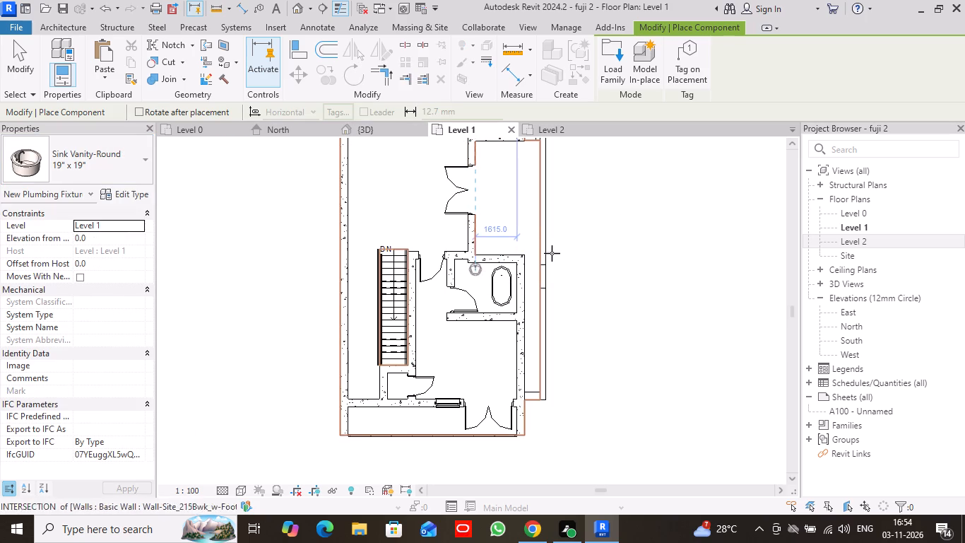
{"action": "left_click", "coordinate": [23, 71]}
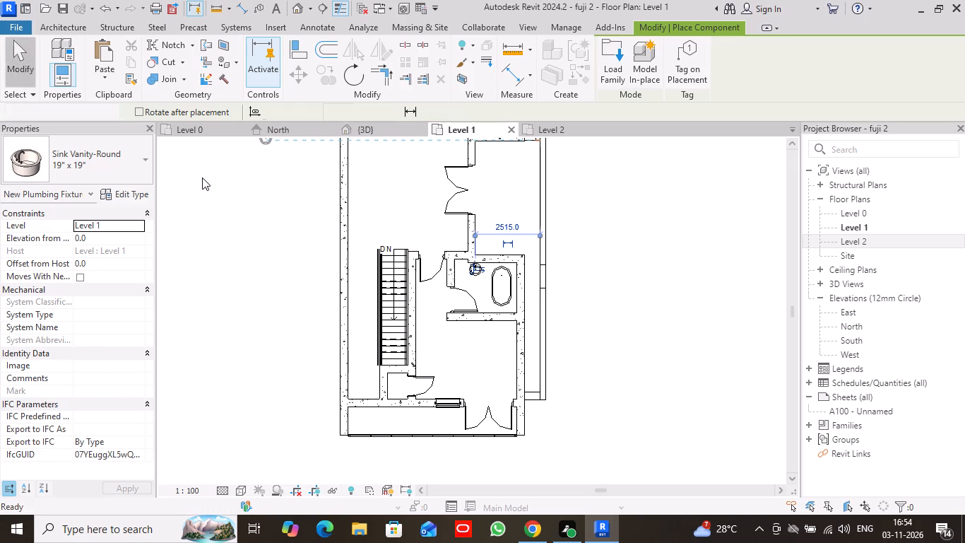
{"action": "scroll", "coordinate": [528, 281], "scroll_direction": "up", "scroll_amount": 6}
{"action": "scroll", "coordinate": [537, 281], "scroll_direction": "down", "scroll_amount": 6}
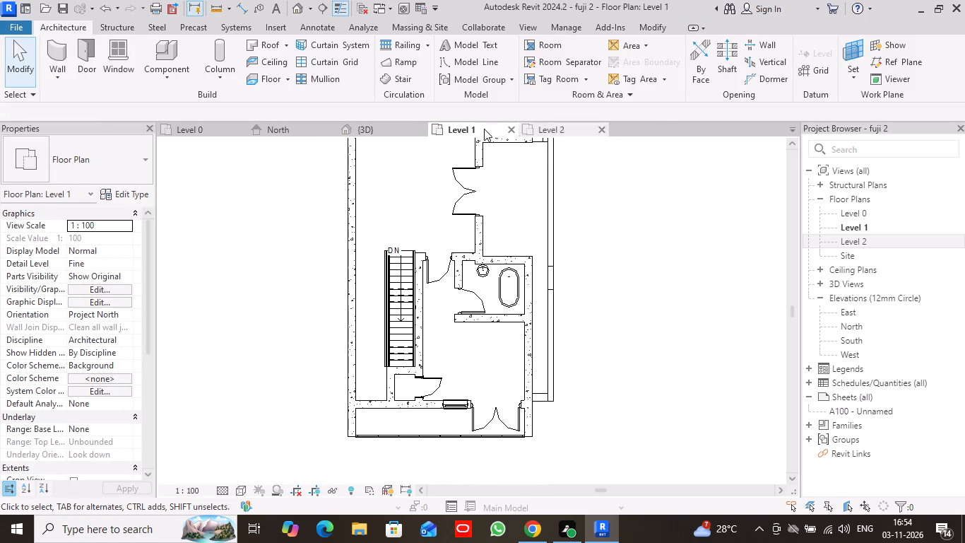
Examine the house exterior in the 3D view from the side, the top and the balcony front.
{"action": "left_click", "coordinate": [398, 132]}
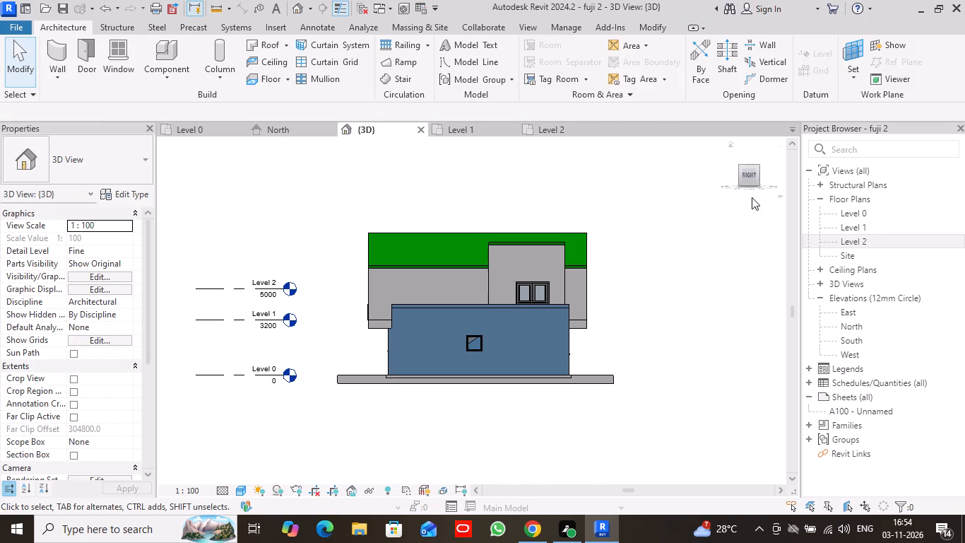
{"action": "left_click", "coordinate": [752, 175]}
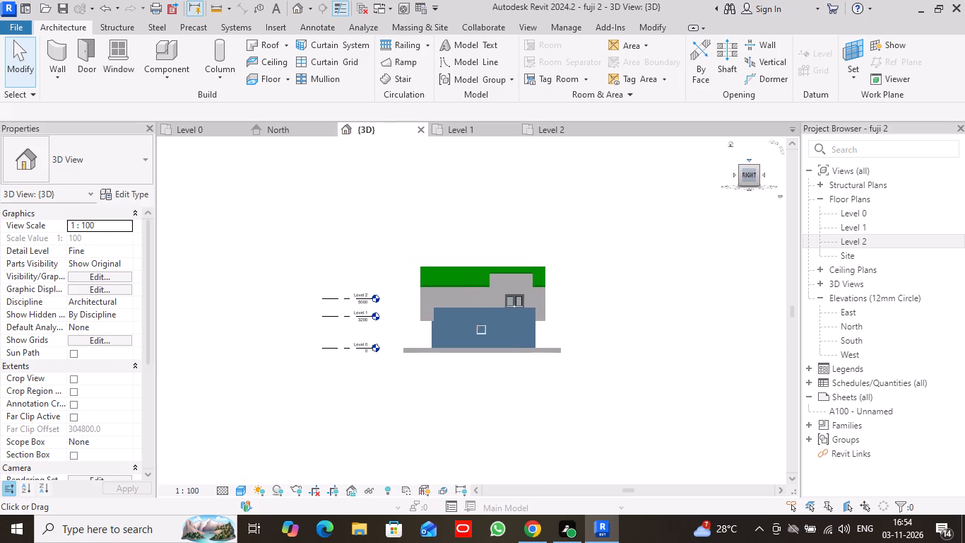
{"action": "left_click", "coordinate": [750, 159]}
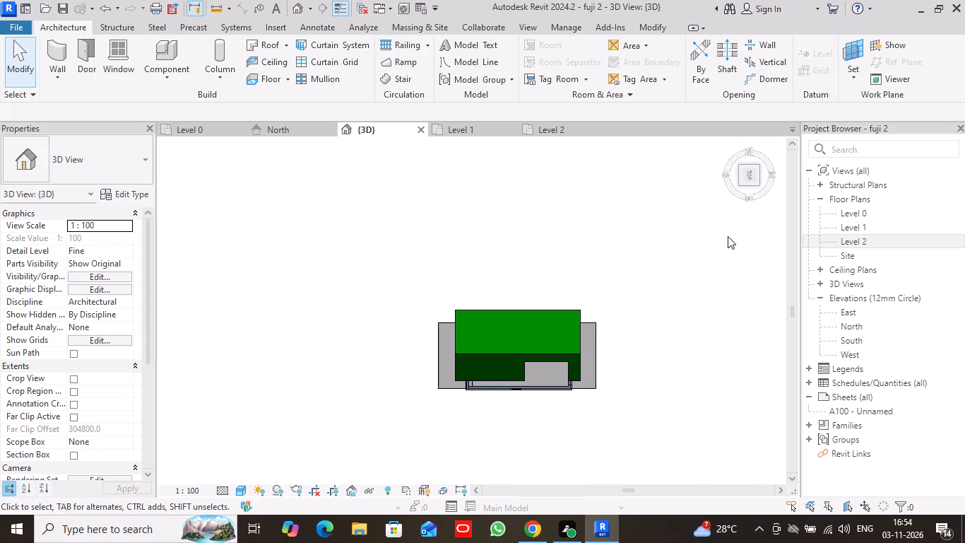
{"action": "left_click", "coordinate": [755, 168]}
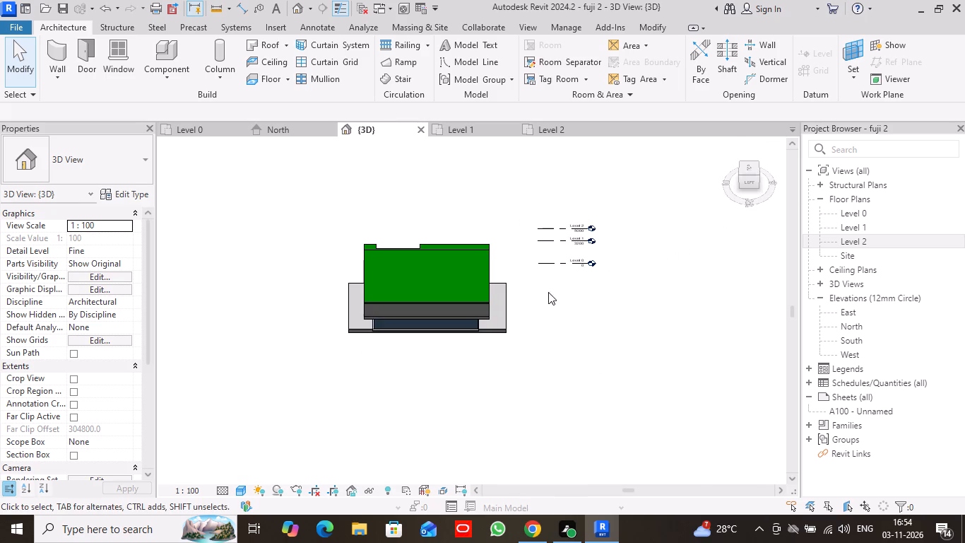
{"action": "left_click_drag", "start_coordinate": [739, 180], "coordinate": [781, 168]}
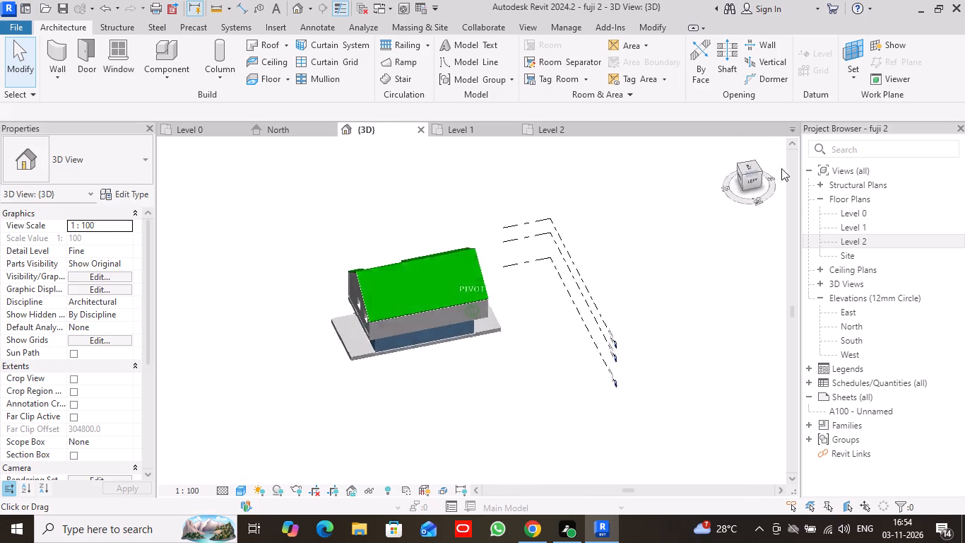
{"action": "left_click_drag", "start_coordinate": [781, 168], "coordinate": [402, 168]}
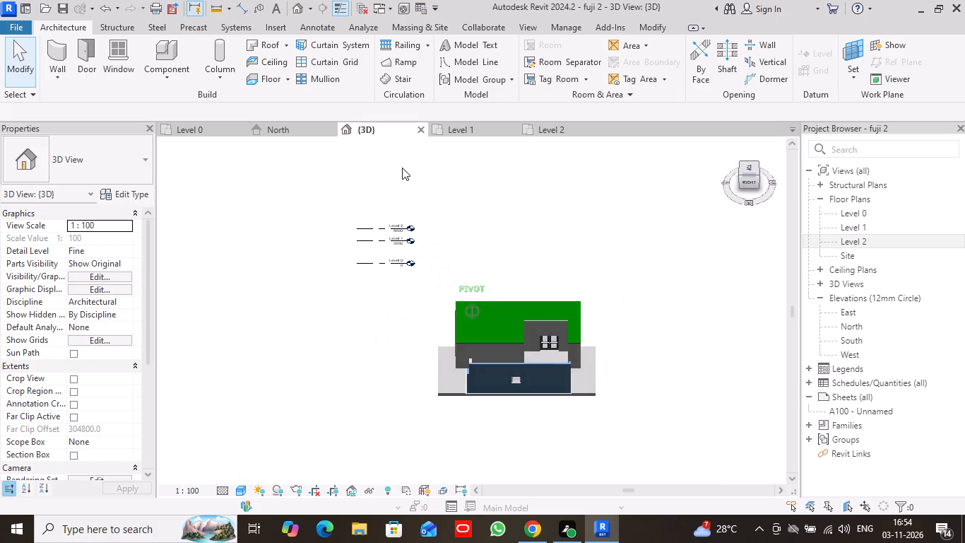
{"action": "left_click_drag", "start_coordinate": [402, 168], "coordinate": [523, 182]}
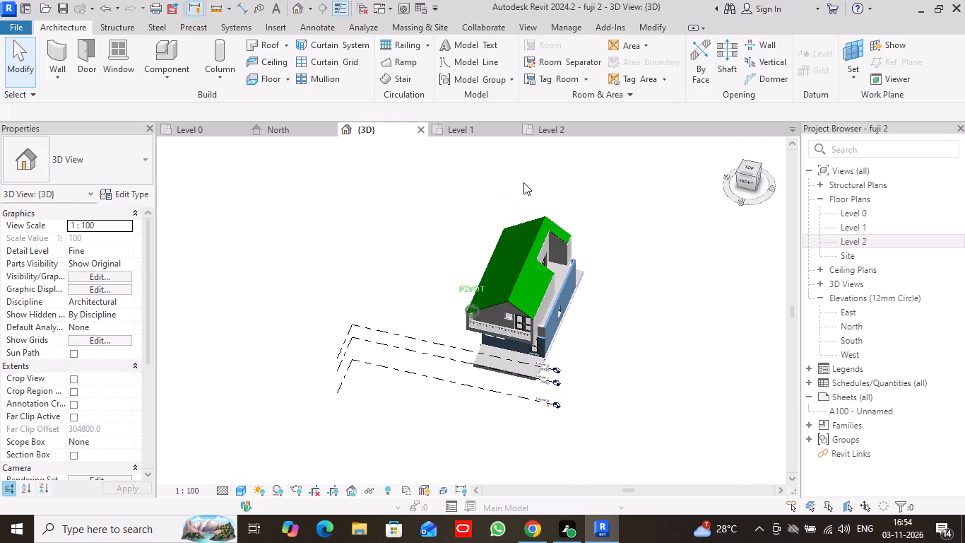
{"action": "left_click_drag", "start_coordinate": [523, 182], "coordinate": [516, 160]}
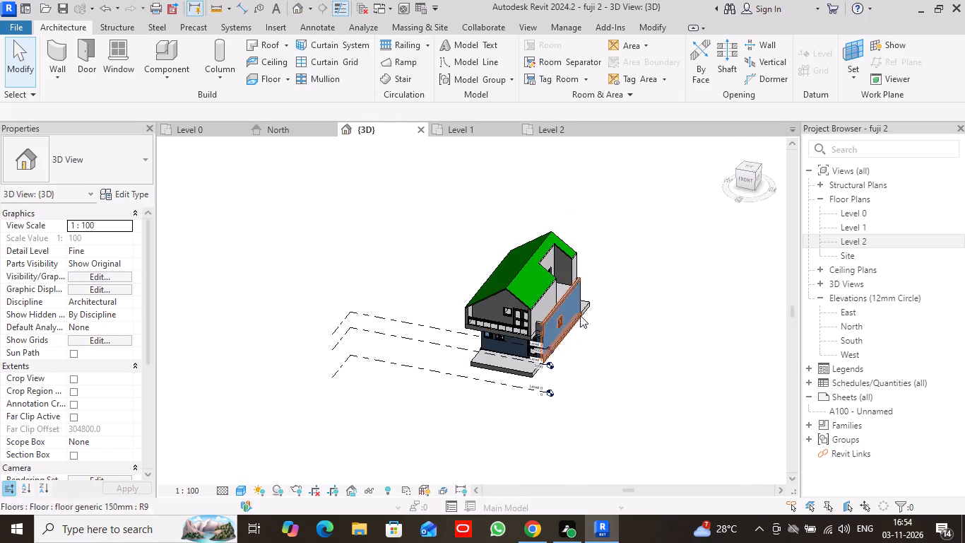
{"action": "scroll", "coordinate": [507, 338], "scroll_direction": "up", "scroll_amount": 8}
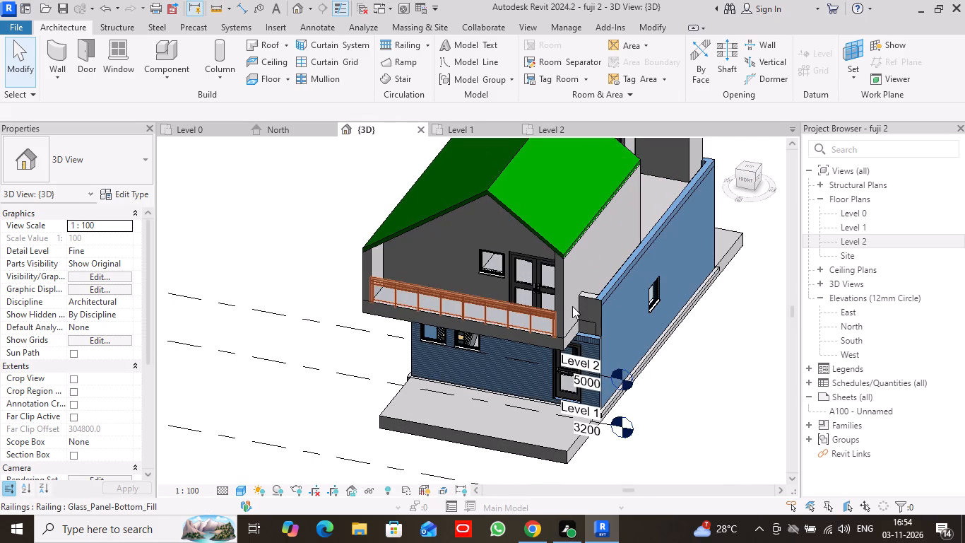
Inspect the front facade's windows, balcony doors and railing up close in the 3D view, along with the overall house.
{"action": "left_click", "coordinate": [488, 128]}
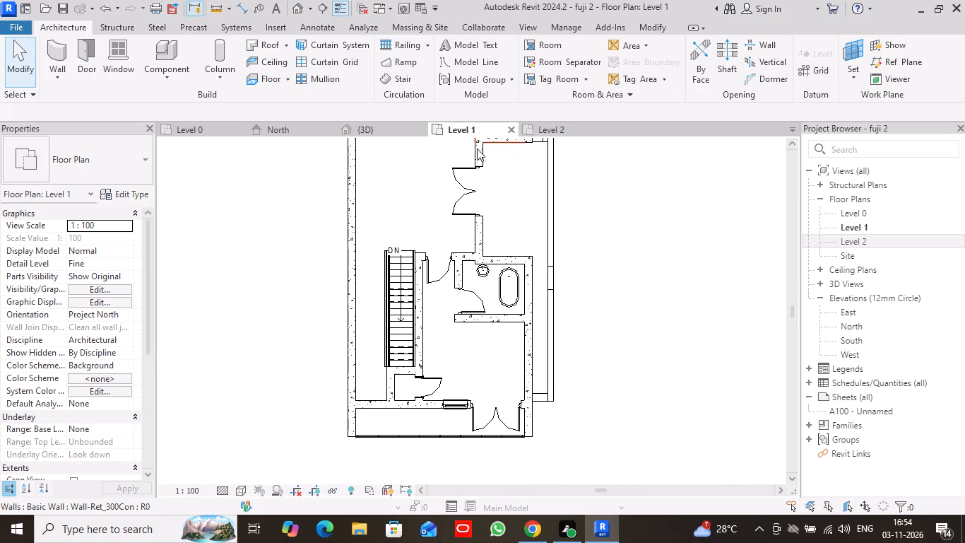
{"action": "left_click", "coordinate": [374, 127]}
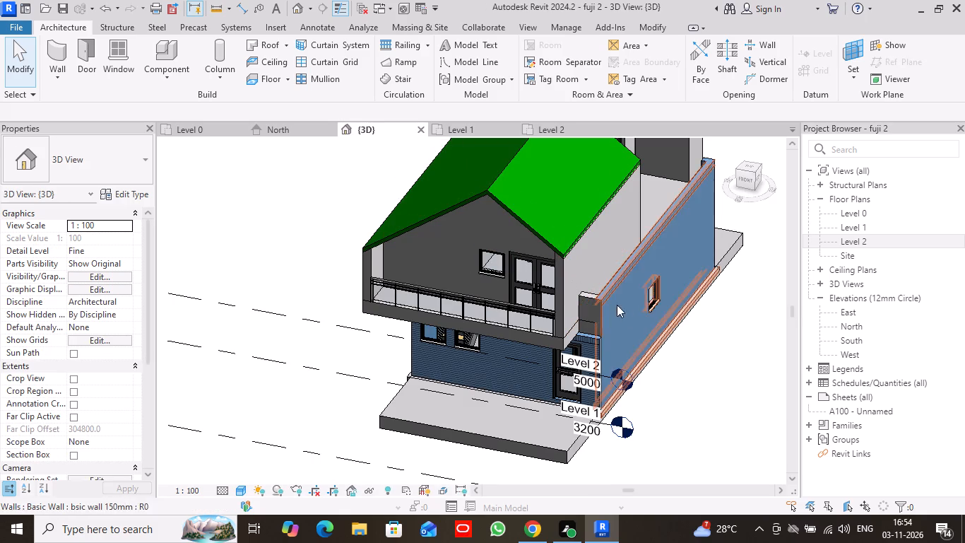
{"action": "scroll", "coordinate": [496, 274], "scroll_direction": "up", "scroll_amount": 17}
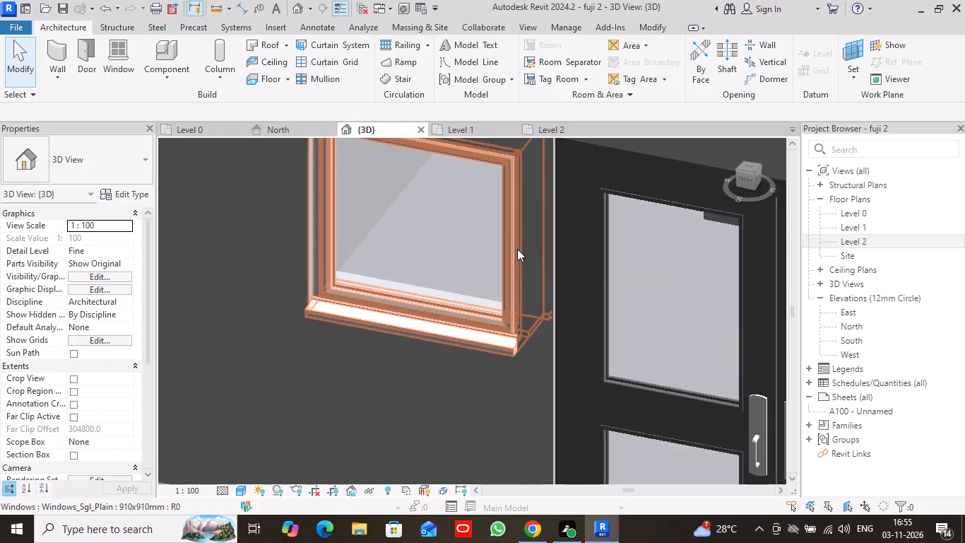
{"action": "scroll", "coordinate": [517, 249], "scroll_direction": "up", "scroll_amount": 15}
{"action": "scroll", "coordinate": [517, 233], "scroll_direction": "down", "scroll_amount": 11}
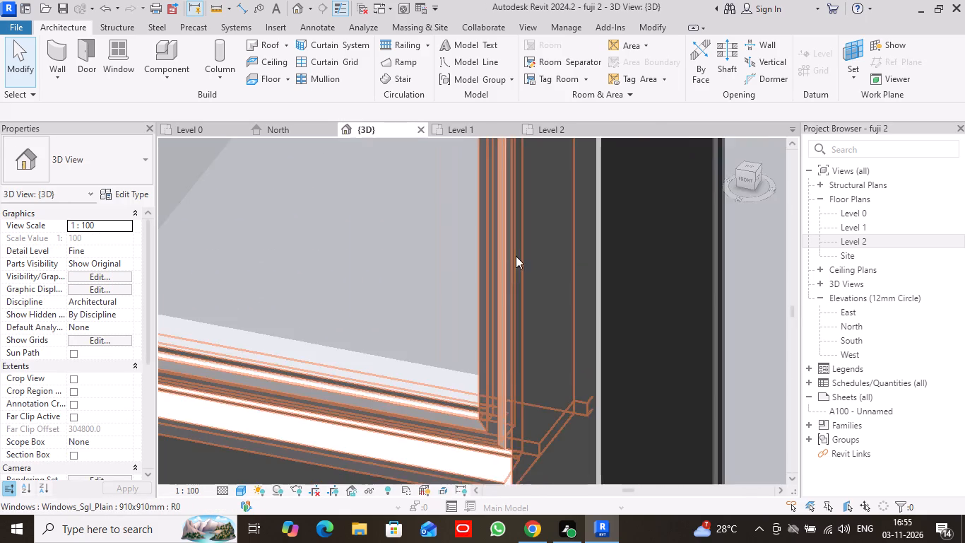
{"action": "scroll", "coordinate": [516, 256], "scroll_direction": "down", "scroll_amount": 13}
{"action": "scroll", "coordinate": [523, 275], "scroll_direction": "up", "scroll_amount": 1}
{"action": "scroll", "coordinate": [530, 277], "scroll_direction": "down", "scroll_amount": 6}
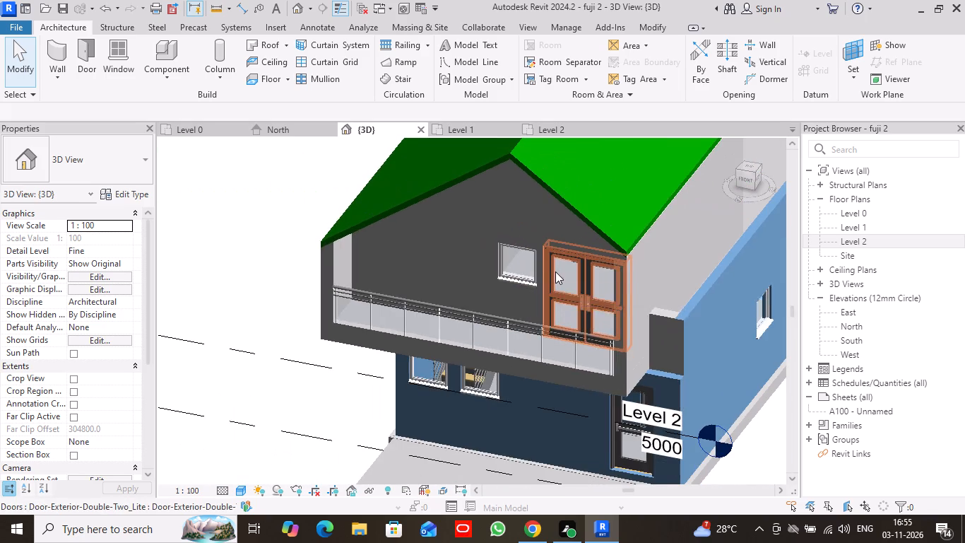
{"action": "middle_click_drag", "start_coordinate": [557, 418], "coordinate": [492, 337]}
{"action": "scroll", "coordinate": [495, 346], "scroll_direction": "down", "scroll_amount": 1}
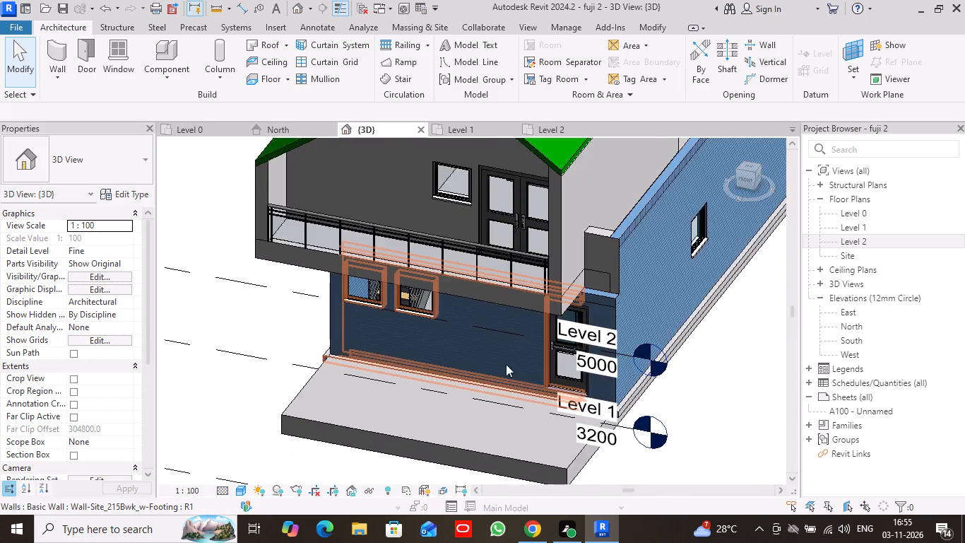
{"action": "scroll", "coordinate": [506, 364], "scroll_direction": "down", "scroll_amount": 2}
{"action": "scroll", "coordinate": [652, 332], "scroll_direction": "down", "scroll_amount": 5}
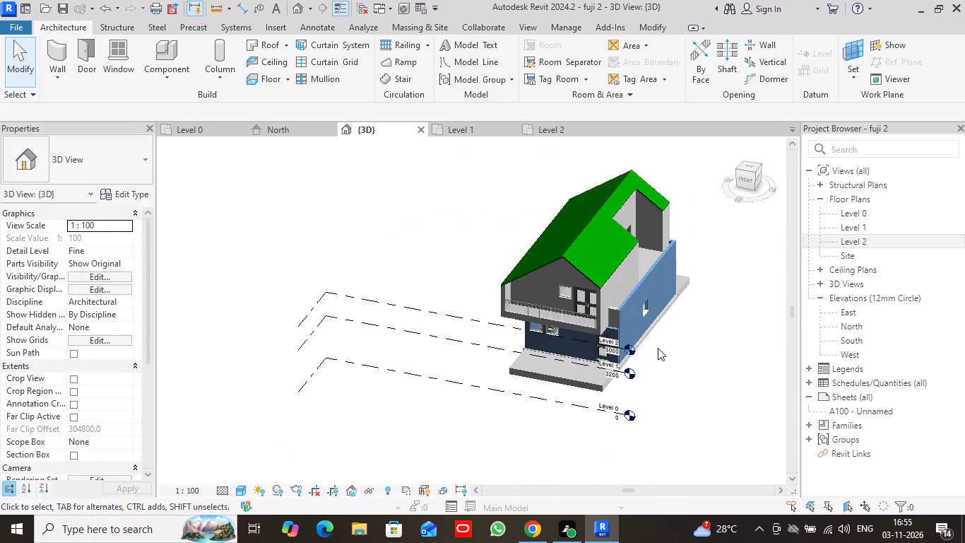
{"action": "scroll", "coordinate": [658, 348], "scroll_direction": "up", "scroll_amount": 1}
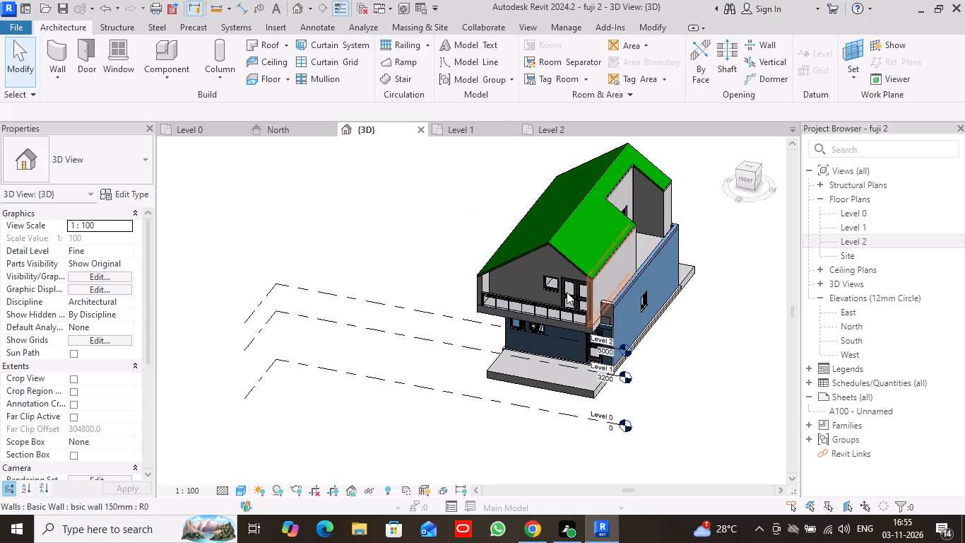
Compare the full room layouts and placed fixtures on the Level 0, Level 1 and Level 2 floor plans.
{"action": "left_click", "coordinate": [485, 127]}
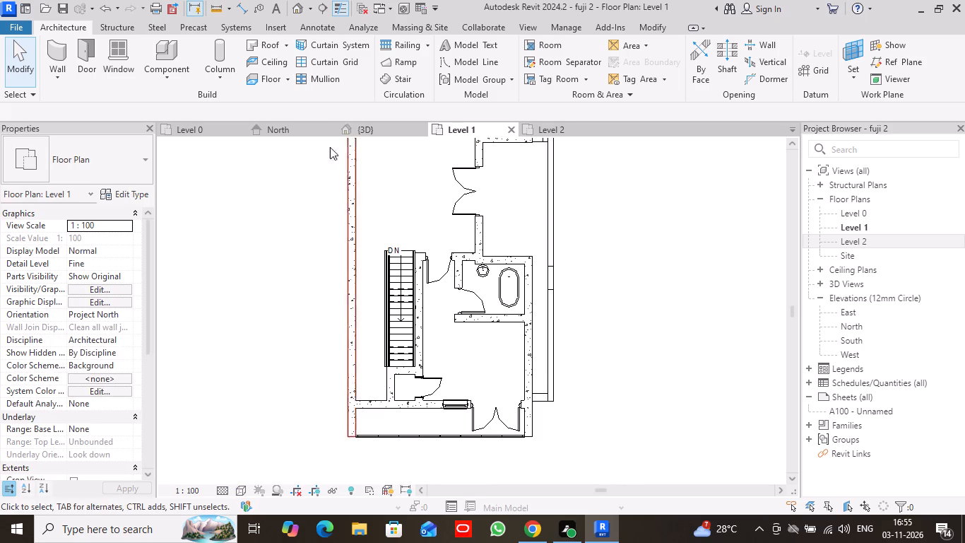
{"action": "left_click", "coordinate": [223, 133]}
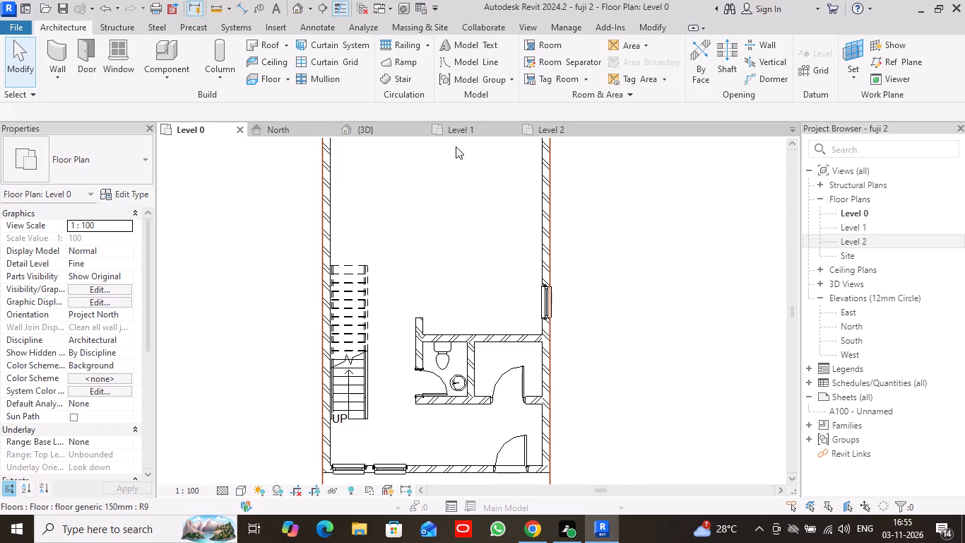
{"action": "left_click", "coordinate": [463, 132]}
{"action": "scroll", "coordinate": [473, 205], "scroll_direction": "down", "scroll_amount": 2}
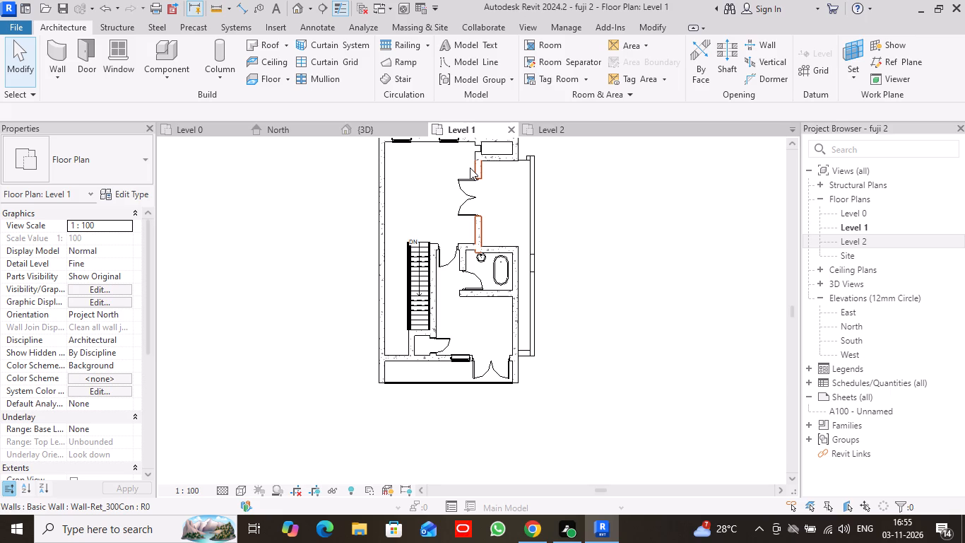
{"action": "middle_click_drag", "start_coordinate": [579, 211], "coordinate": [574, 244]}
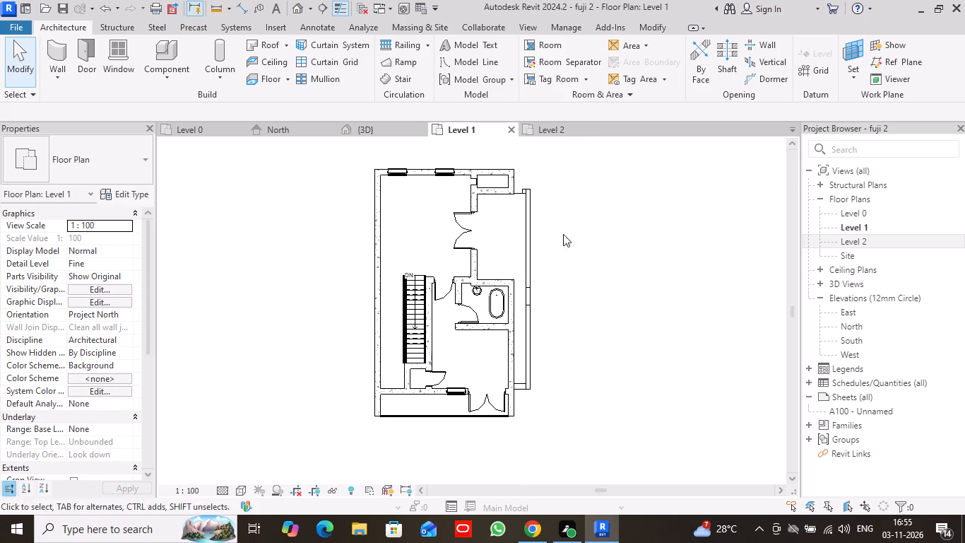
{"action": "left_click", "coordinate": [552, 124]}
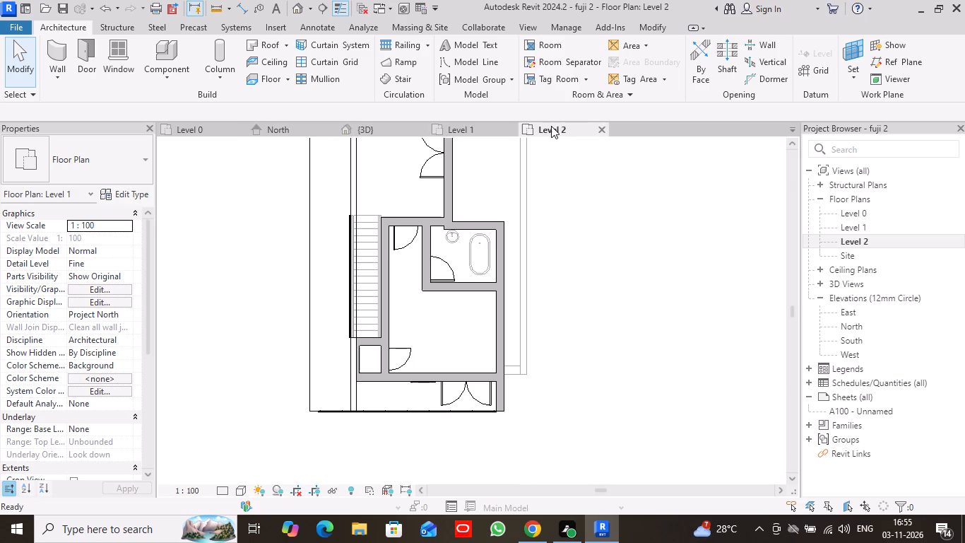
{"action": "left_click", "coordinate": [482, 125]}
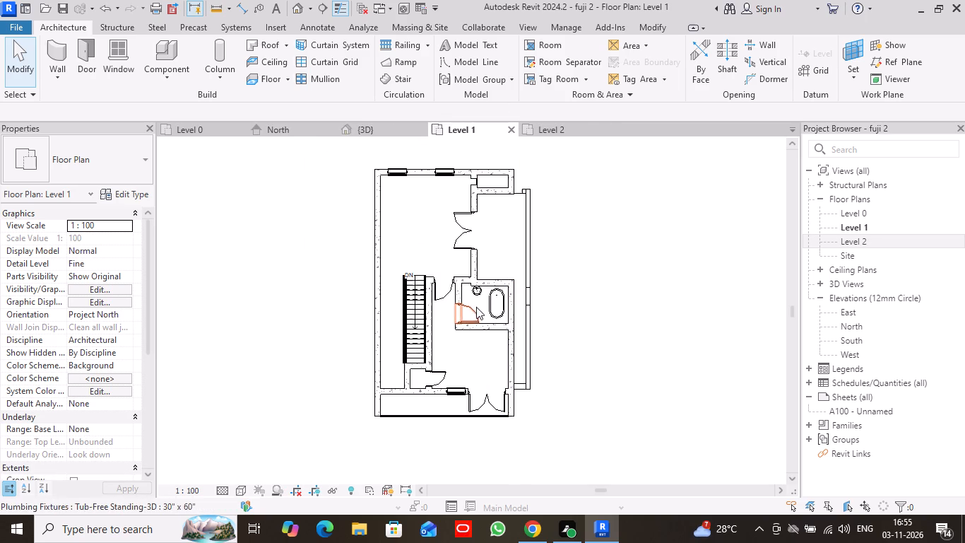
{"action": "left_click", "coordinate": [561, 127]}
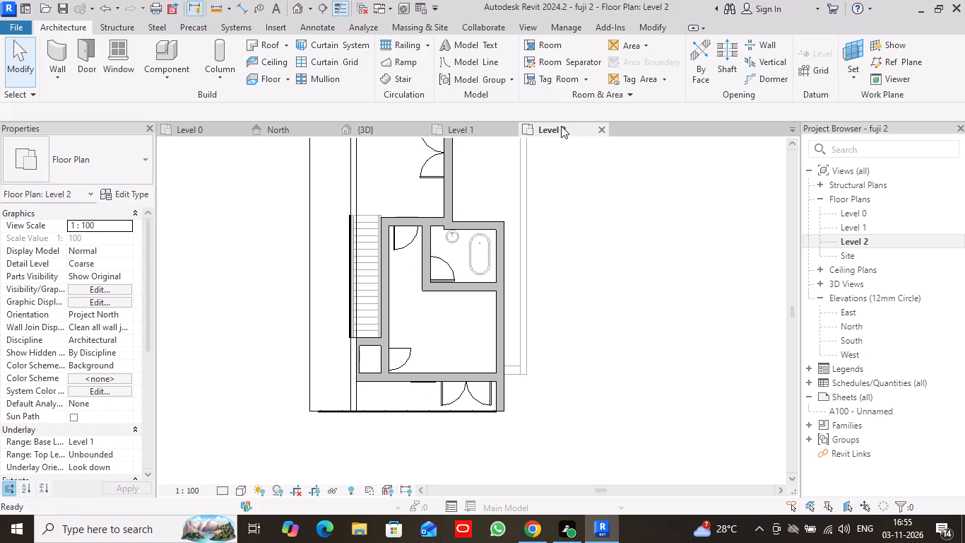
{"action": "scroll", "coordinate": [542, 230], "scroll_direction": "down", "scroll_amount": 3}
{"action": "middle_click_drag", "start_coordinate": [567, 192], "coordinate": [573, 221]}
{"action": "left_click", "coordinate": [492, 136]}
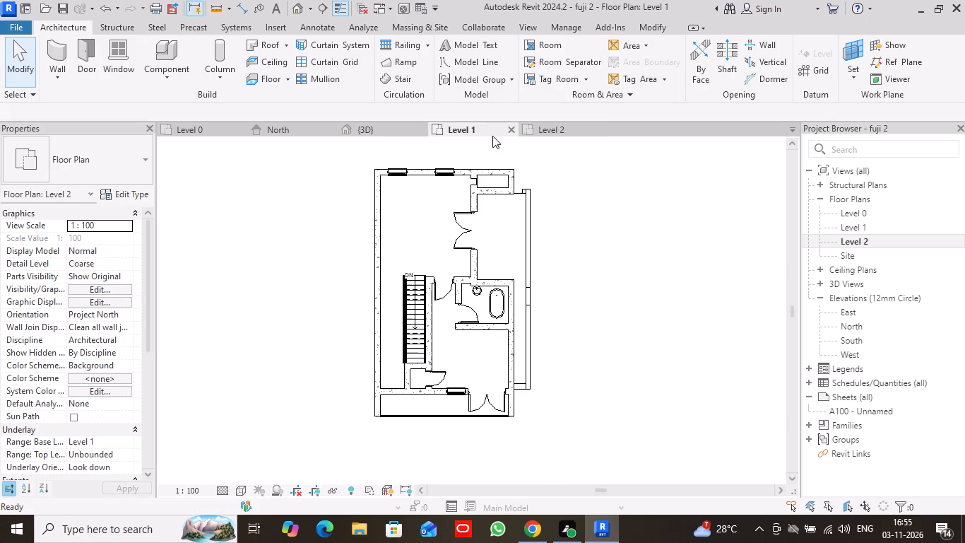
{"action": "left_click", "coordinate": [227, 127]}
{"action": "scroll", "coordinate": [491, 240], "scroll_direction": "down", "scroll_amount": 2}
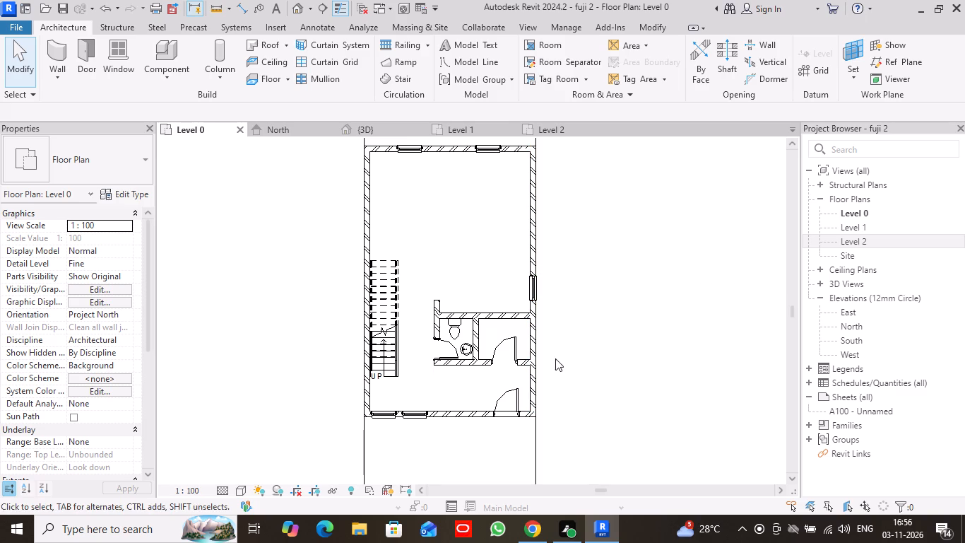
{"action": "left_click", "coordinate": [482, 134]}
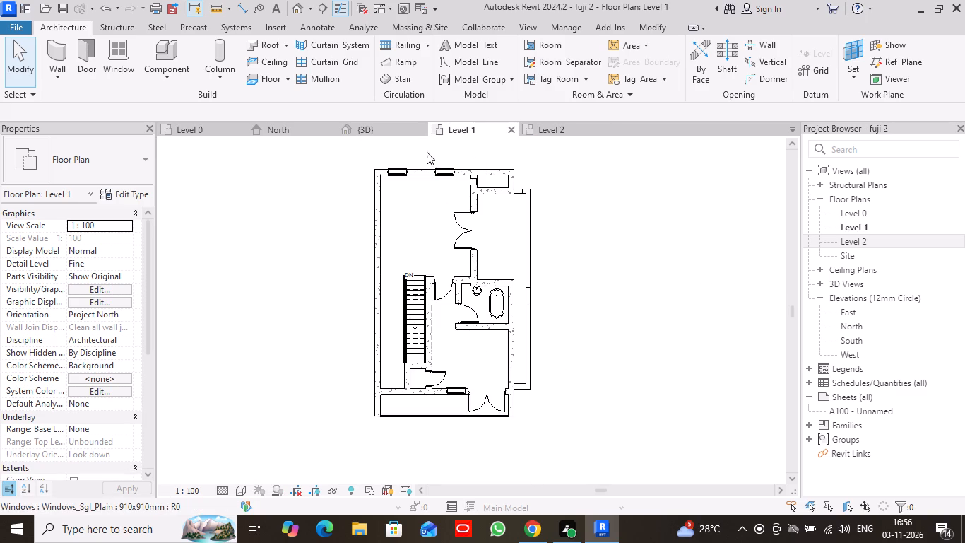
{"action": "left_click", "coordinate": [223, 124]}
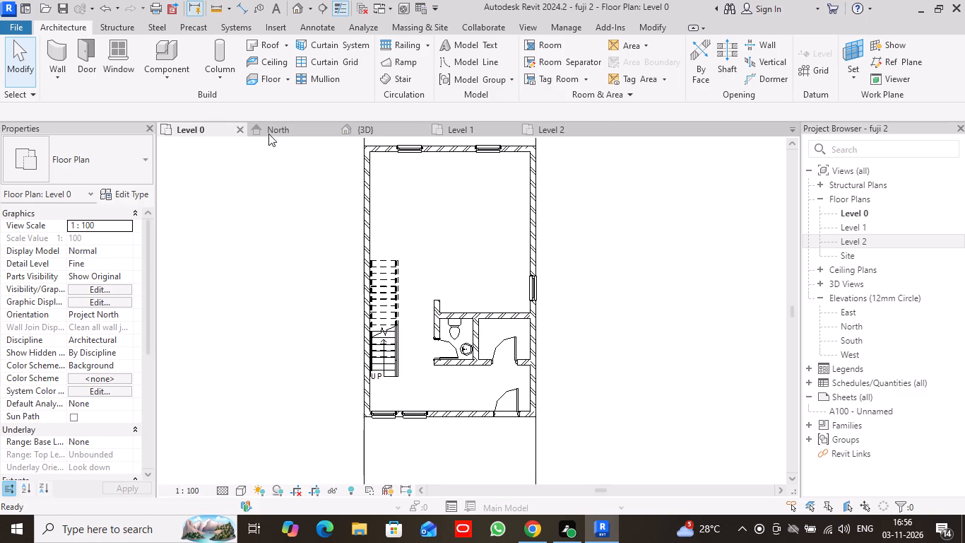
Start loading a component family on Level 0 and browse up from Bathtubs to the US library's category folders.
{"action": "scroll", "coordinate": [556, 351], "scroll_direction": "up", "scroll_amount": 5}
{"action": "middle_click_drag", "start_coordinate": [565, 321], "coordinate": [570, 260]}
{"action": "scroll", "coordinate": [570, 260], "scroll_direction": "up", "scroll_amount": 1}
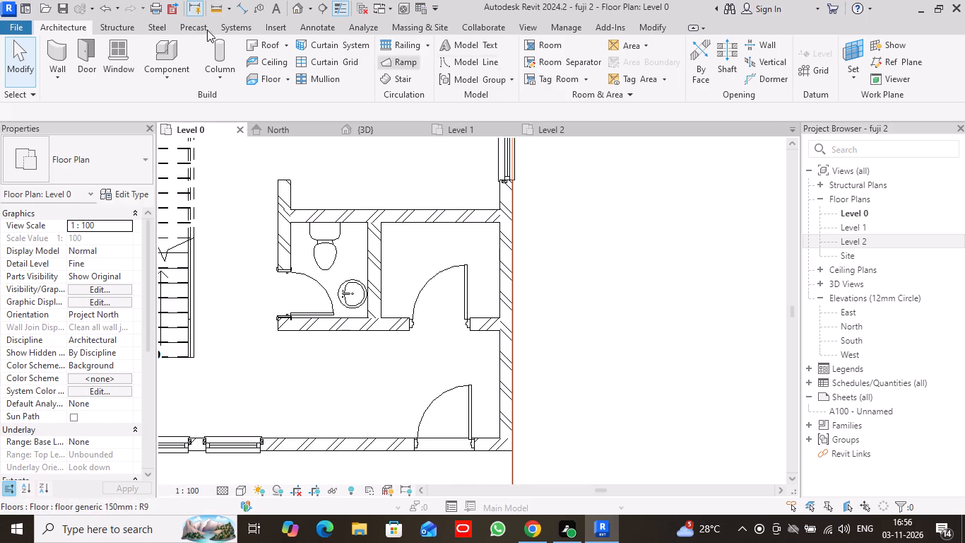
{"action": "left_click", "coordinate": [162, 51]}
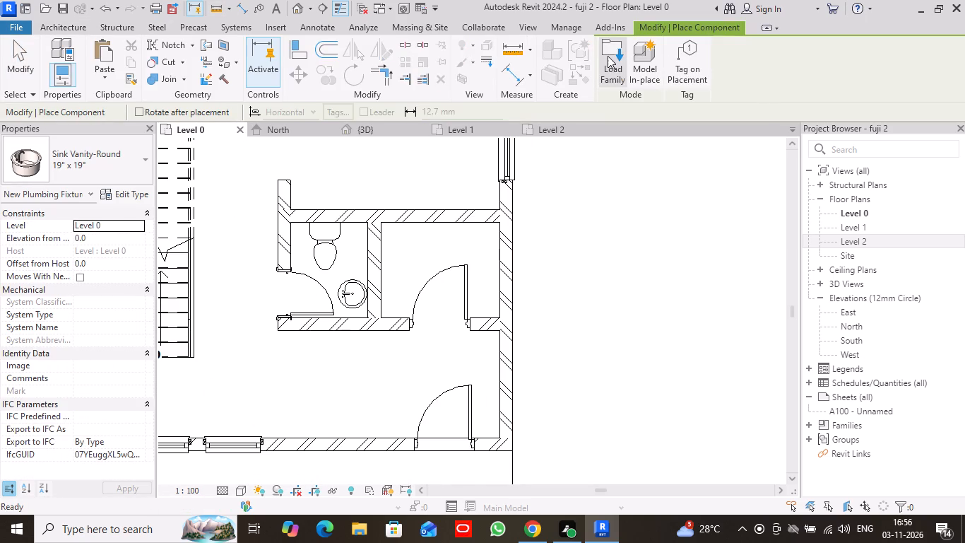
{"action": "left_click", "coordinate": [609, 55]}
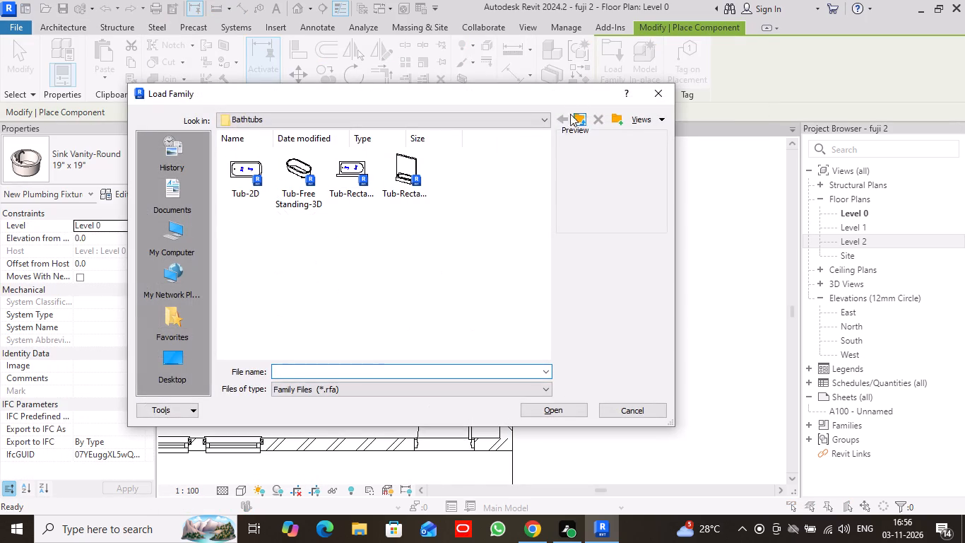
{"action": "left_click", "coordinate": [580, 119]}
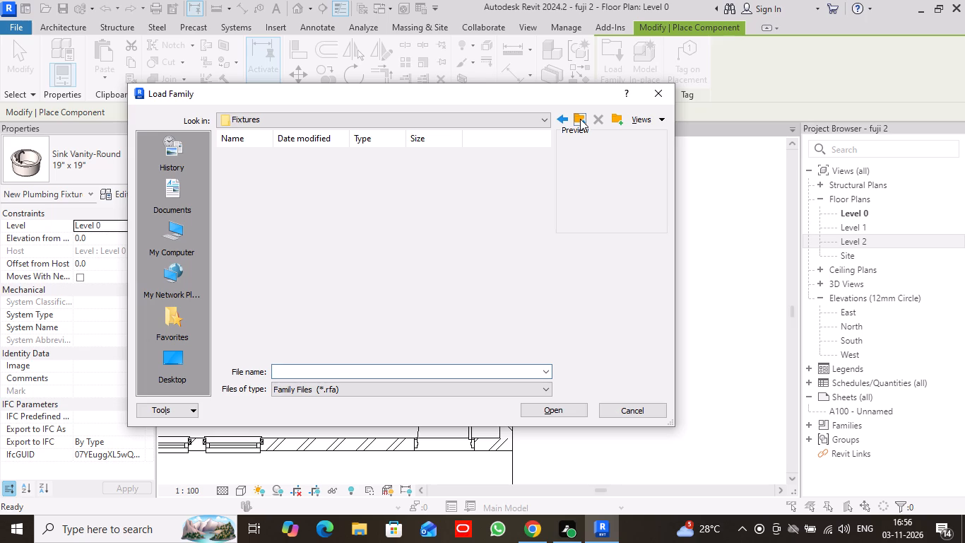
{"action": "left_click", "coordinate": [580, 119]}
{"action": "left_click", "coordinate": [580, 119]}
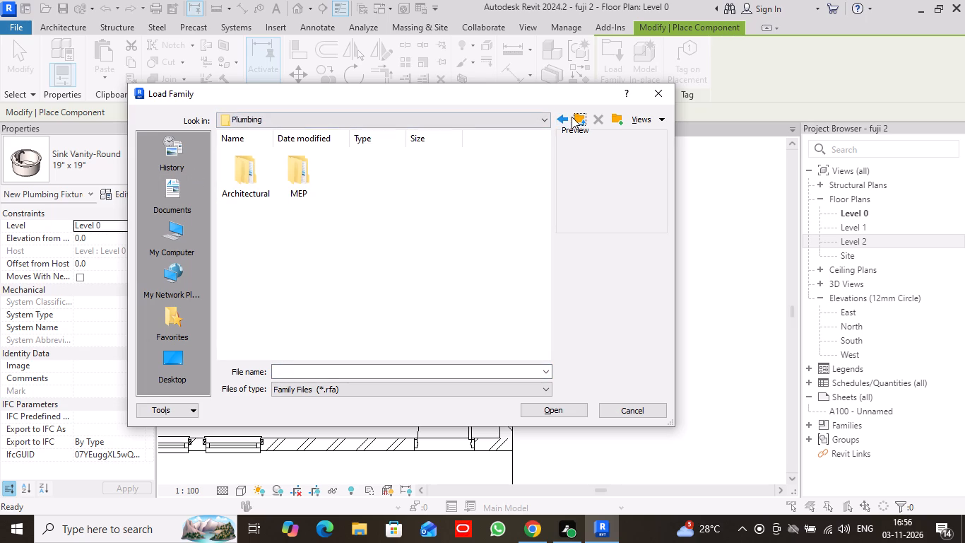
{"action": "left_click", "coordinate": [574, 117]}
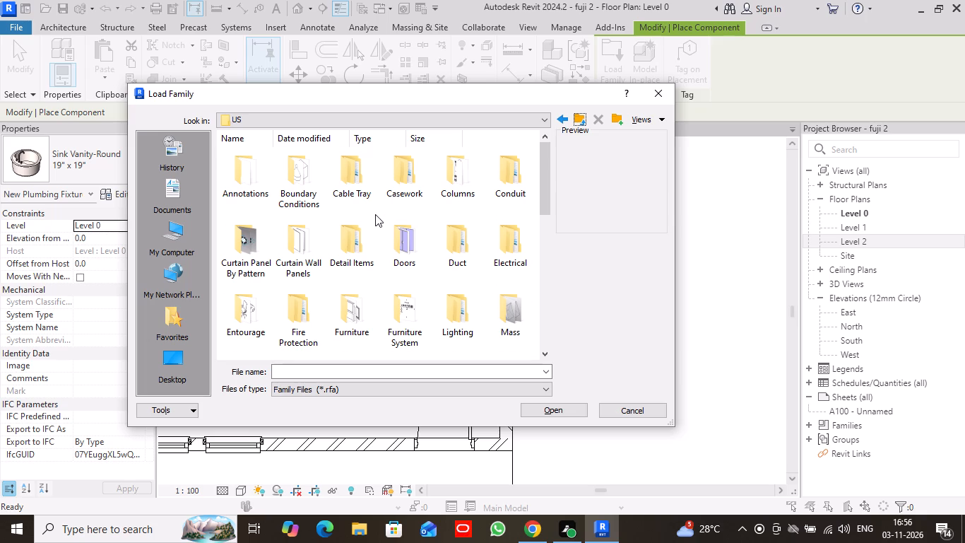
{"action": "scroll", "coordinate": [375, 214], "scroll_direction": "down", "scroll_amount": 2}
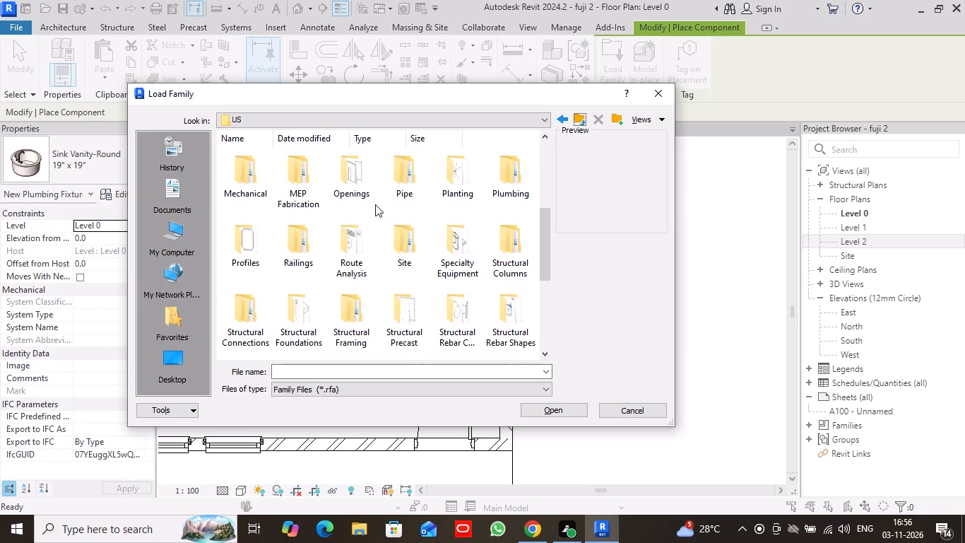
{"action": "scroll", "coordinate": [375, 204], "scroll_direction": "down", "scroll_amount": 1}
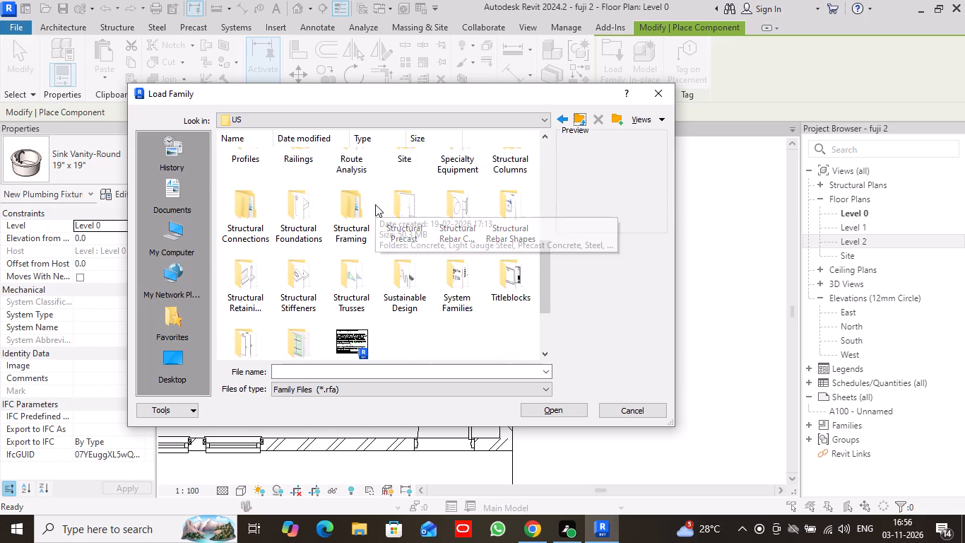
{"action": "scroll", "coordinate": [375, 206], "scroll_direction": "down", "scroll_amount": 1}
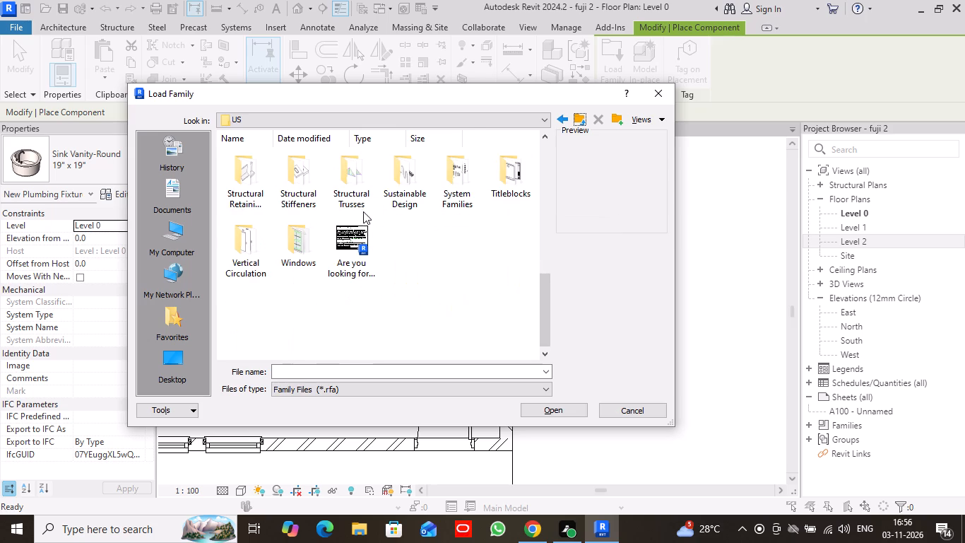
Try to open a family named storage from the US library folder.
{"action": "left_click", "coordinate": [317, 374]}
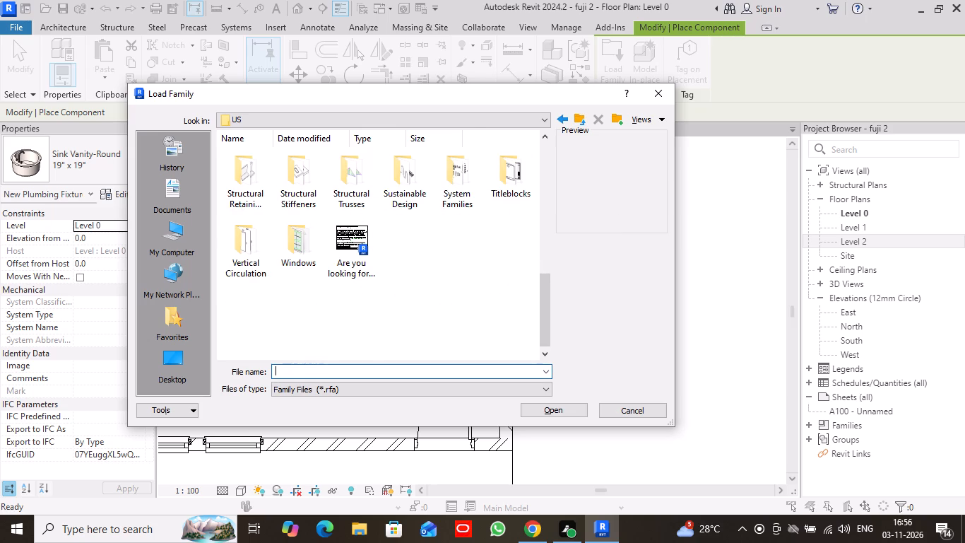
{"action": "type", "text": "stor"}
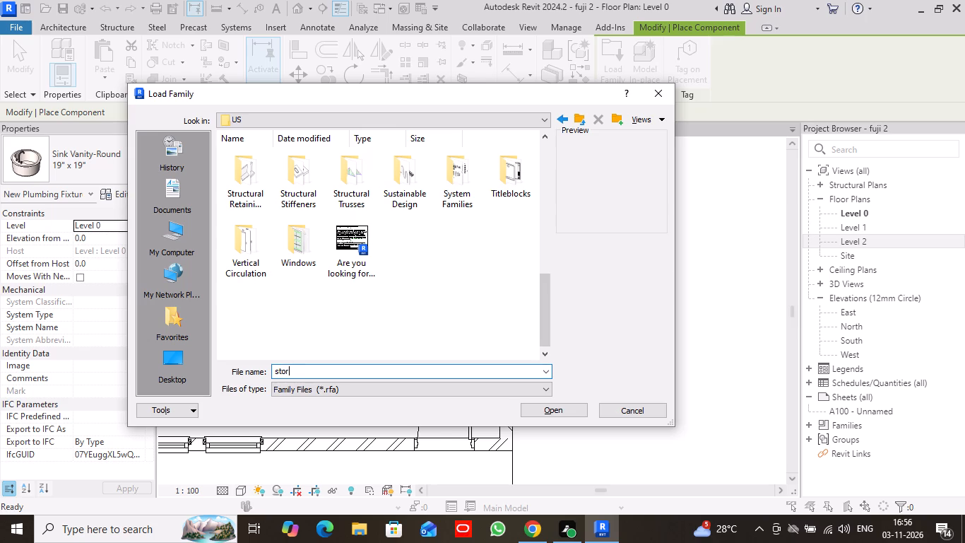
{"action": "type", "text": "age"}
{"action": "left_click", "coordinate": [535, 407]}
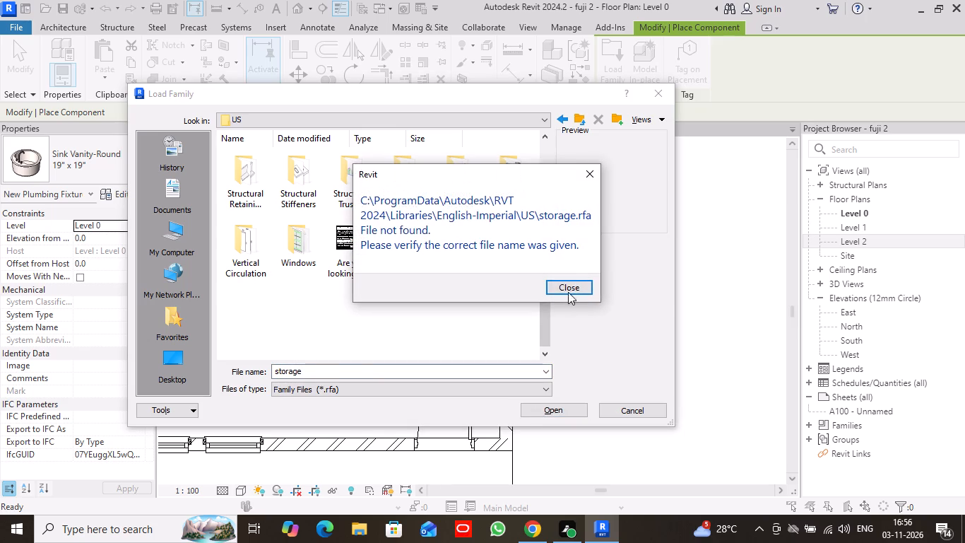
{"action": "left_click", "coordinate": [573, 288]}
Load the Furniture_System-Storage-Cabinet-2_Vertical_File family from the library's Furniture System Storage folder.
{"action": "scroll", "coordinate": [433, 230], "scroll_direction": "up", "scroll_amount": 3}
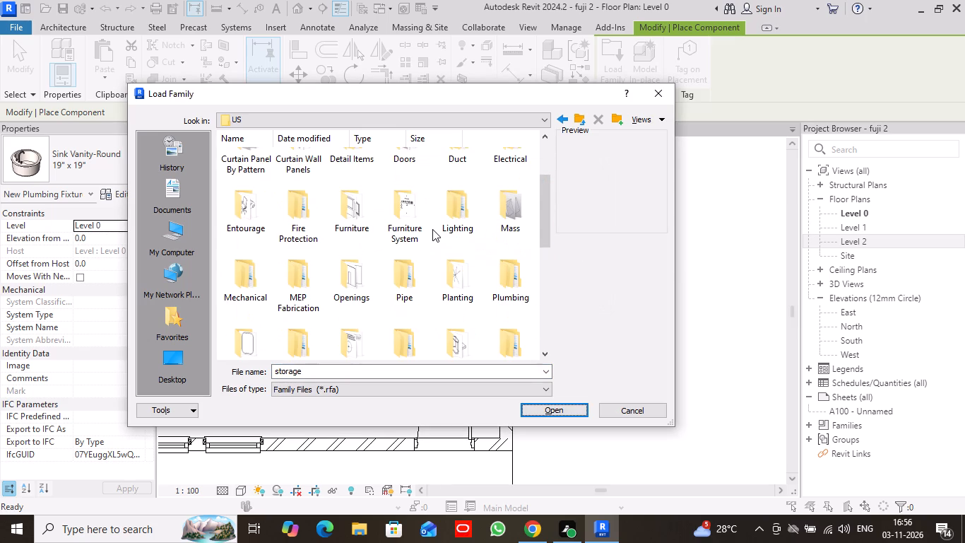
{"action": "double_click", "coordinate": [403, 216]}
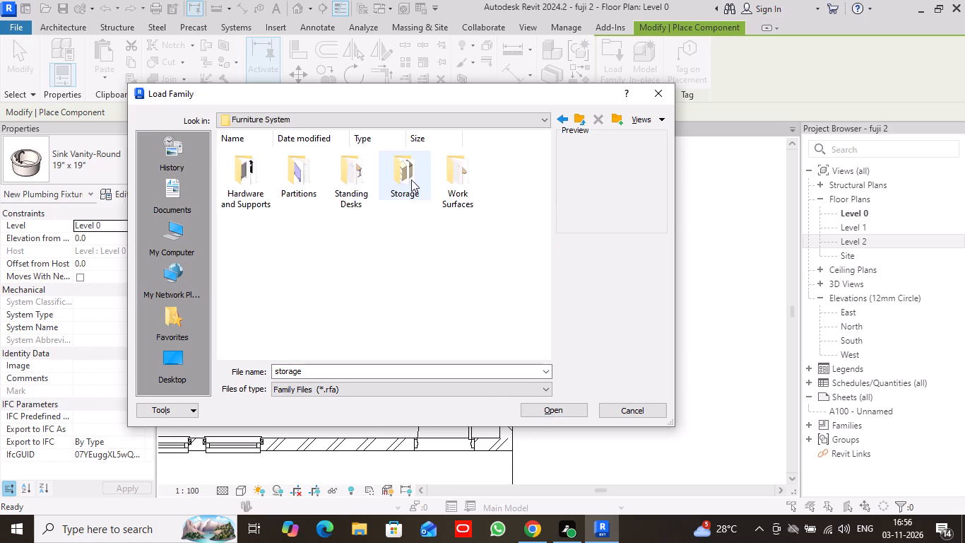
{"action": "double_click", "coordinate": [411, 180]}
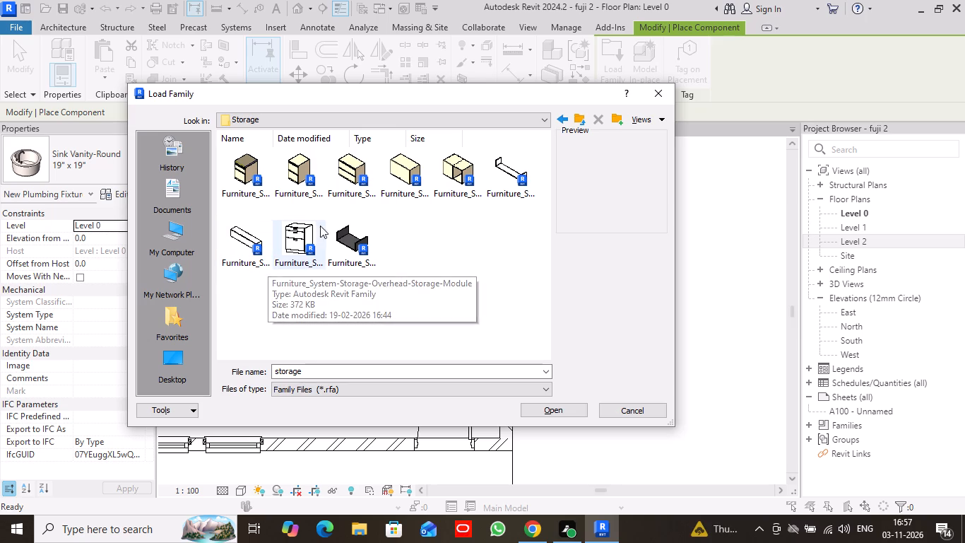
{"action": "left_click", "coordinate": [356, 178]}
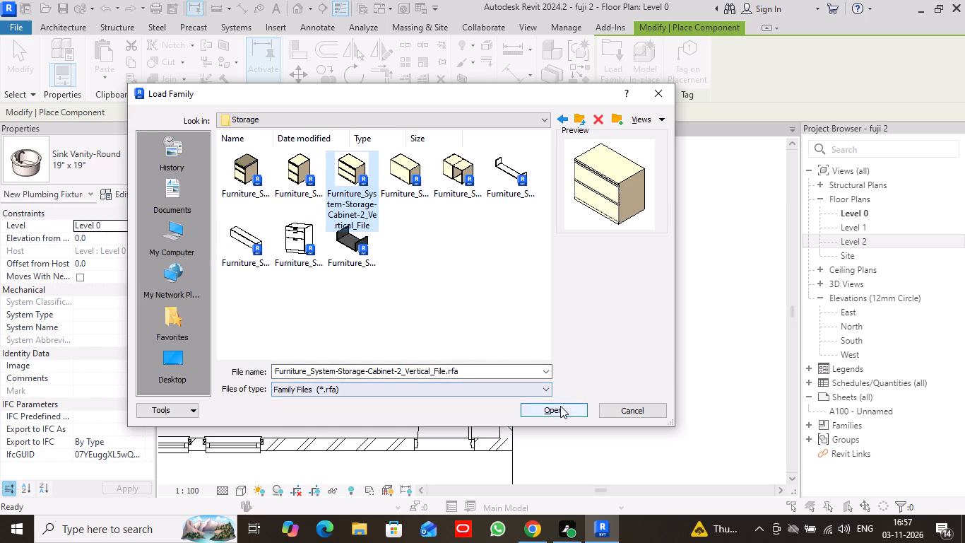
{"action": "left_click", "coordinate": [560, 406]}
{"action": "left_click", "coordinate": [554, 332]}
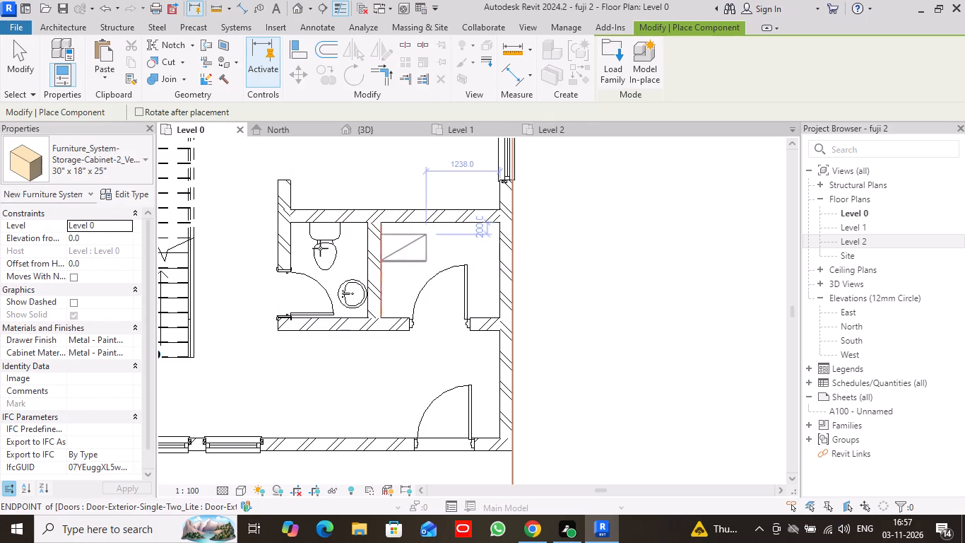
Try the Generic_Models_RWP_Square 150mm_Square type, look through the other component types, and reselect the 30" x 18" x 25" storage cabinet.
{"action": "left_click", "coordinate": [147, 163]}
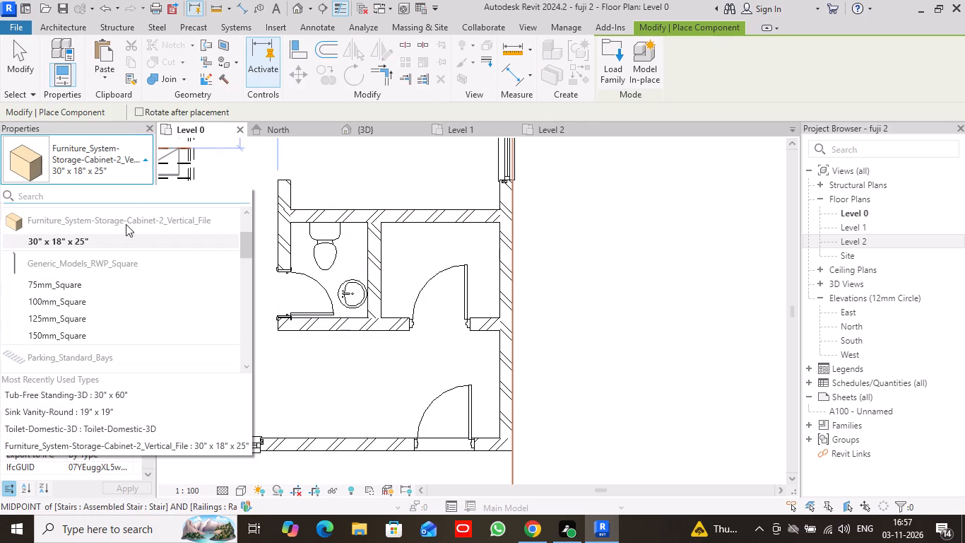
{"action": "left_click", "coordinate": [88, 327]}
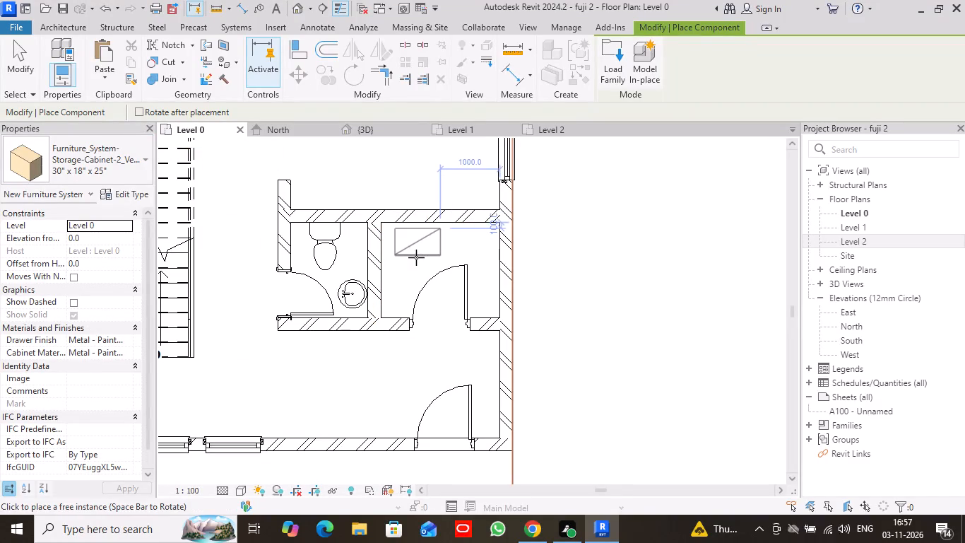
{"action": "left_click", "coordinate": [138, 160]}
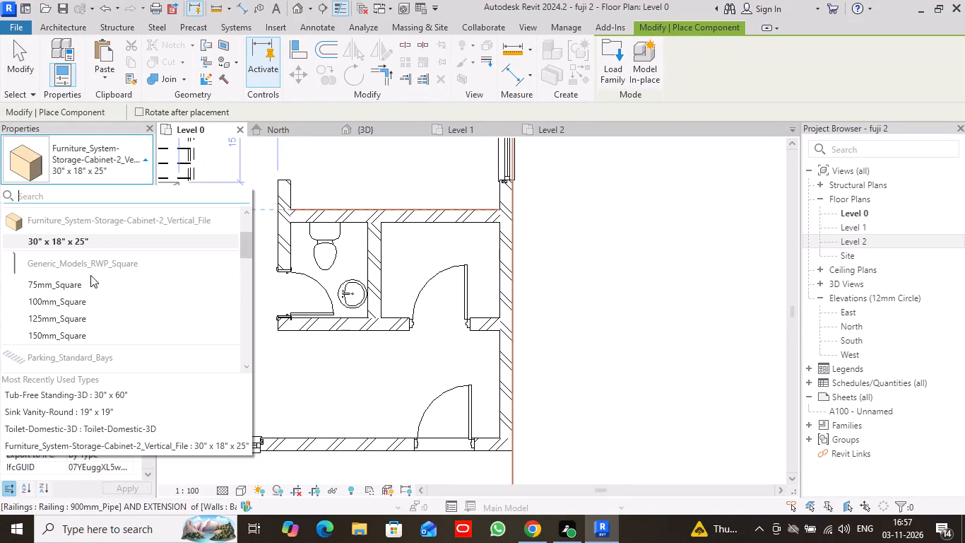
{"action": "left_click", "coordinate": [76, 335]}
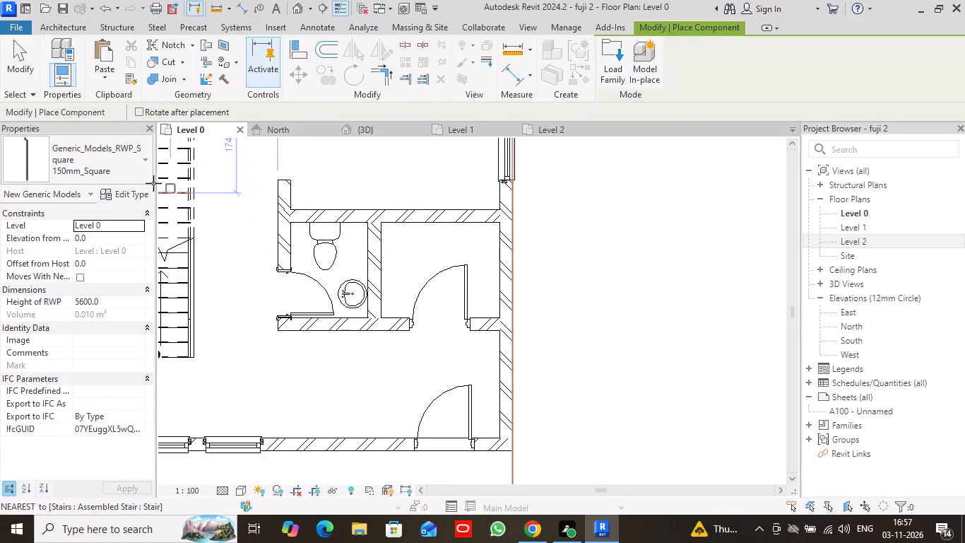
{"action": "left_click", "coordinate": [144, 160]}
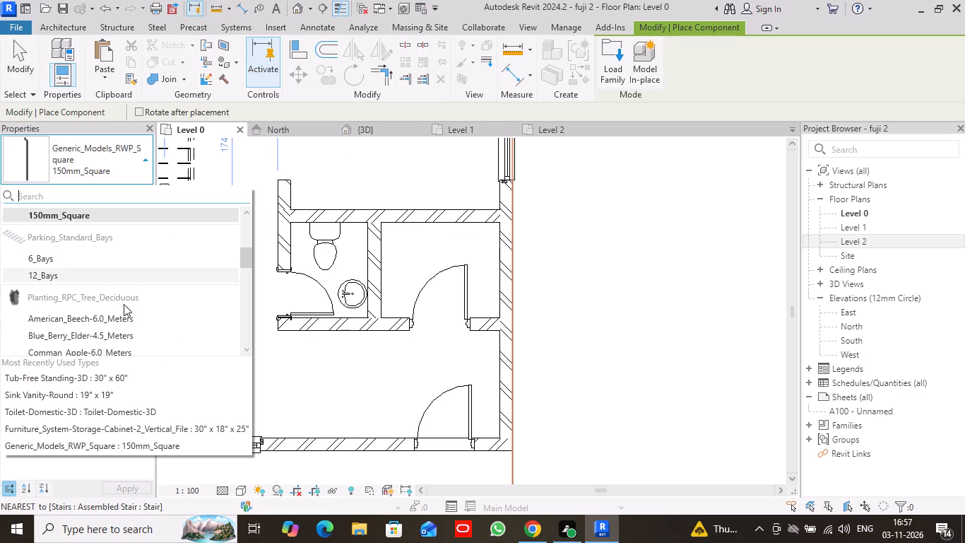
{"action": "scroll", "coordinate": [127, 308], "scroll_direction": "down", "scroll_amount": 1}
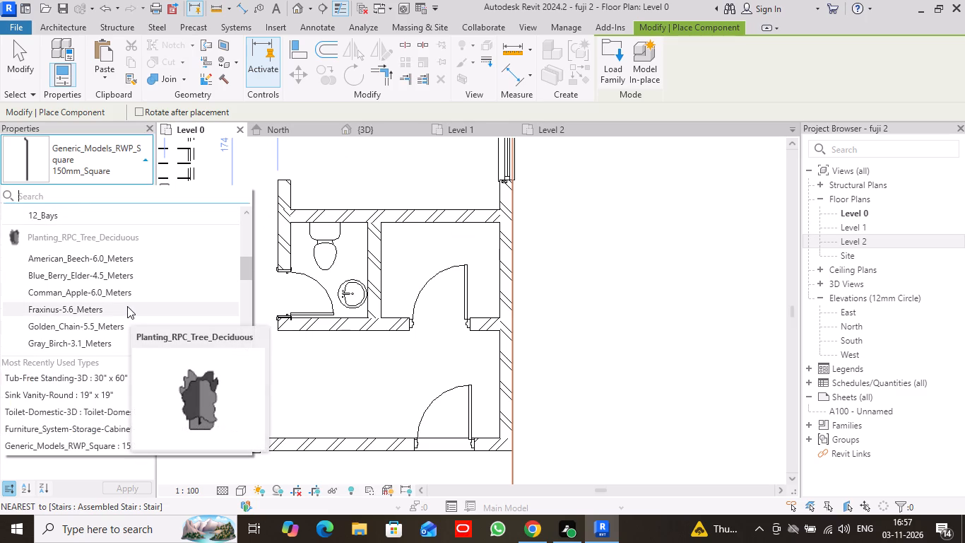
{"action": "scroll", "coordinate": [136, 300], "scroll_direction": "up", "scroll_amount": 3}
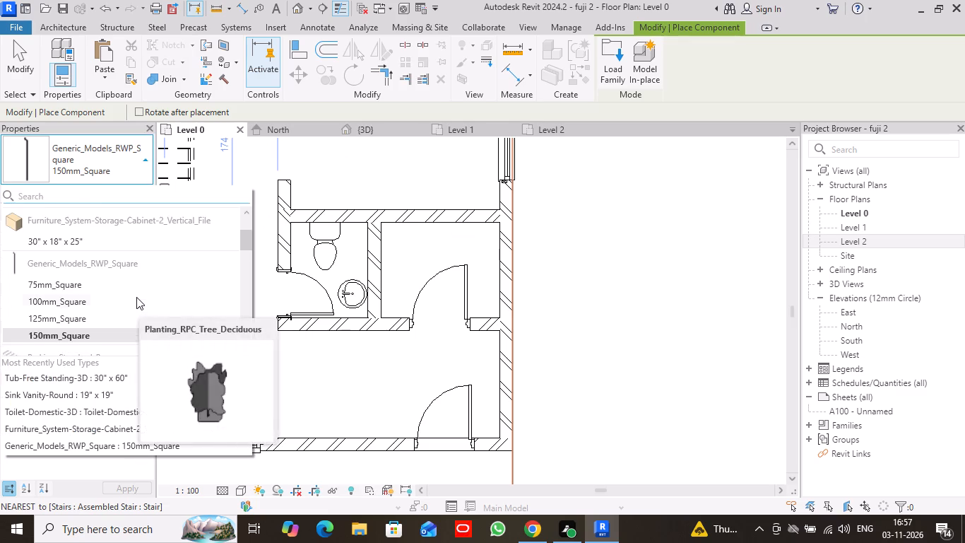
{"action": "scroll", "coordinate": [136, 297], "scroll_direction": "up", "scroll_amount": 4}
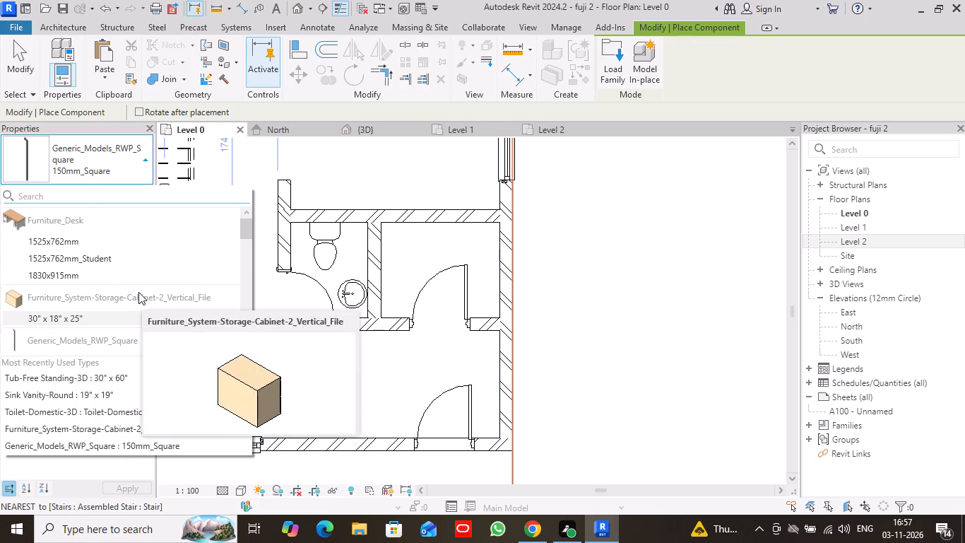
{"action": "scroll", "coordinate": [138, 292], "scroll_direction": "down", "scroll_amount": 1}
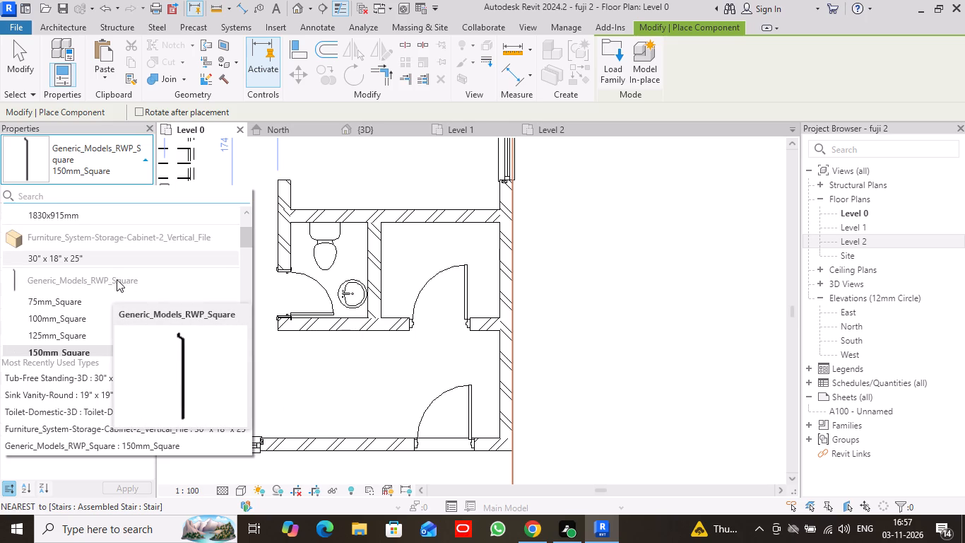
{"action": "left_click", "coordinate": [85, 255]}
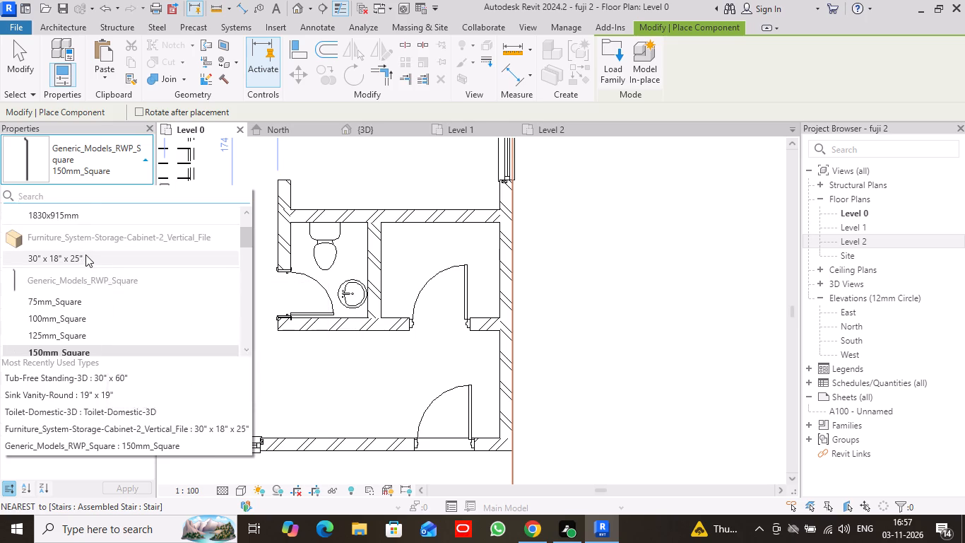
Place two 30" x 18" x 25" storage cabinets side by side along the upper wall of Level 0's small room beside the toilet, starting at the shared partition.
{"action": "left_click", "coordinate": [403, 255]}
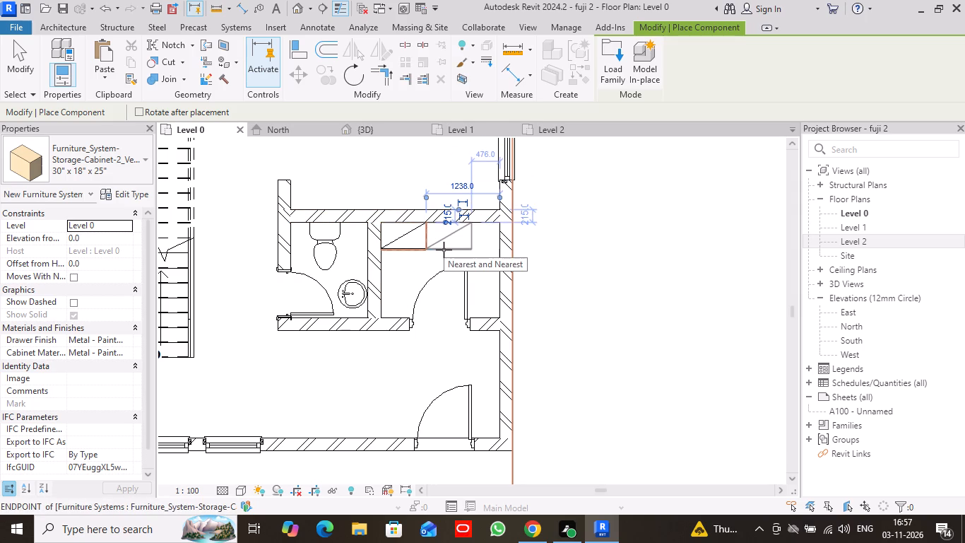
{"action": "left_click", "coordinate": [444, 250]}
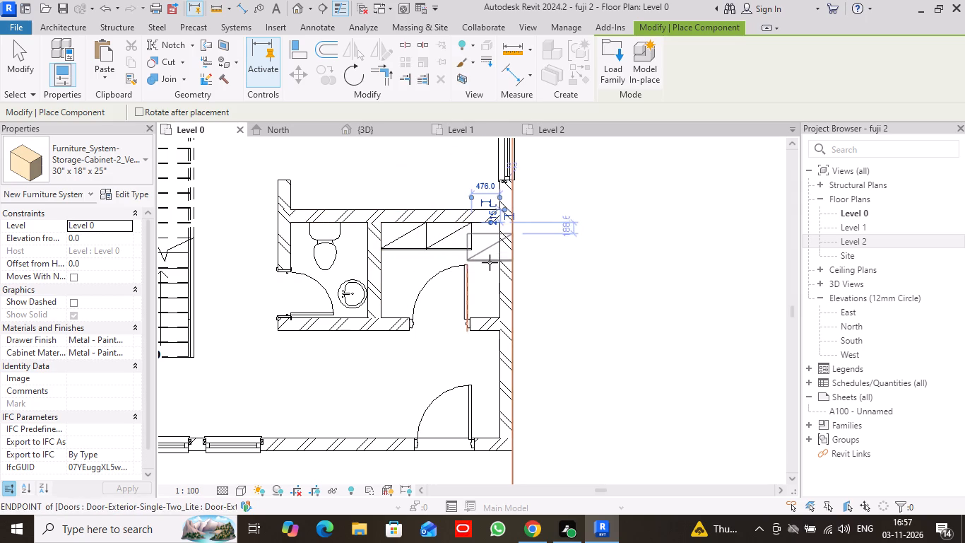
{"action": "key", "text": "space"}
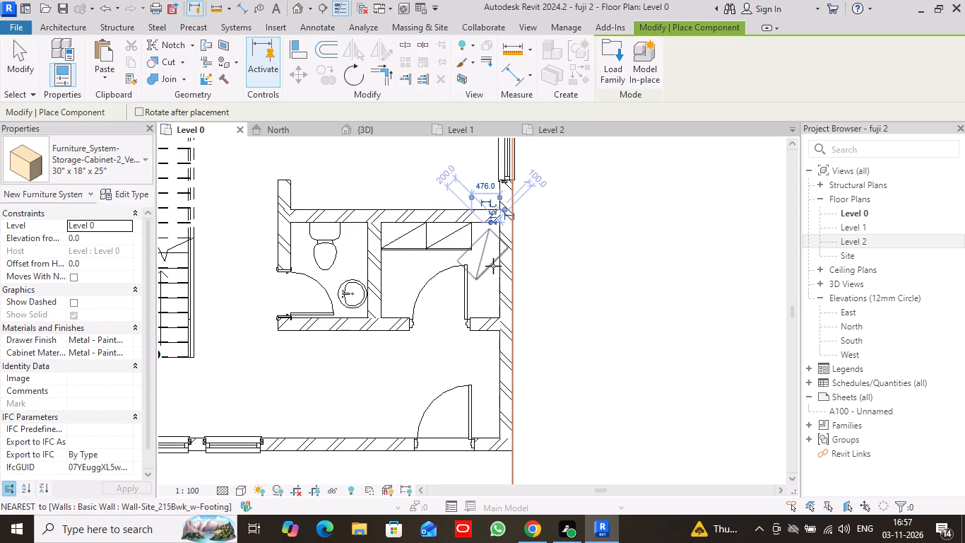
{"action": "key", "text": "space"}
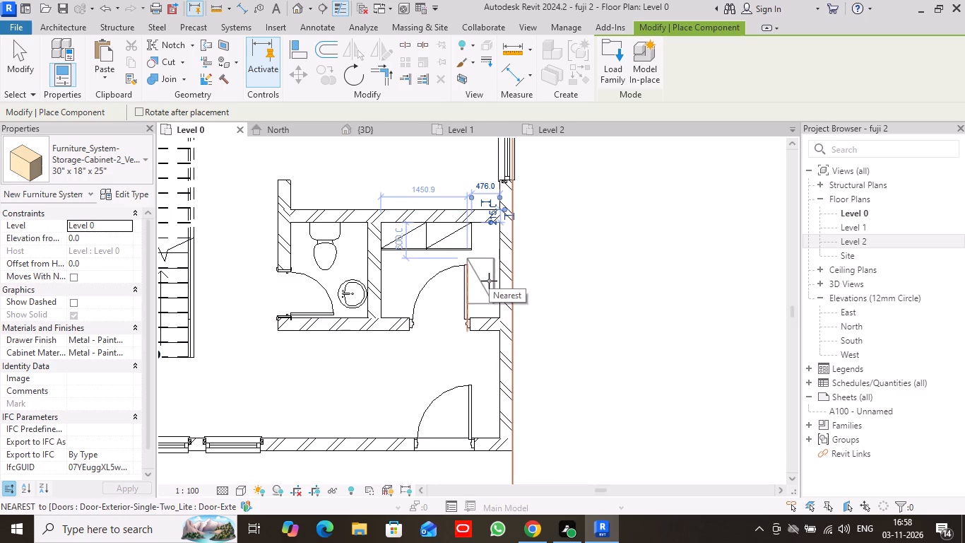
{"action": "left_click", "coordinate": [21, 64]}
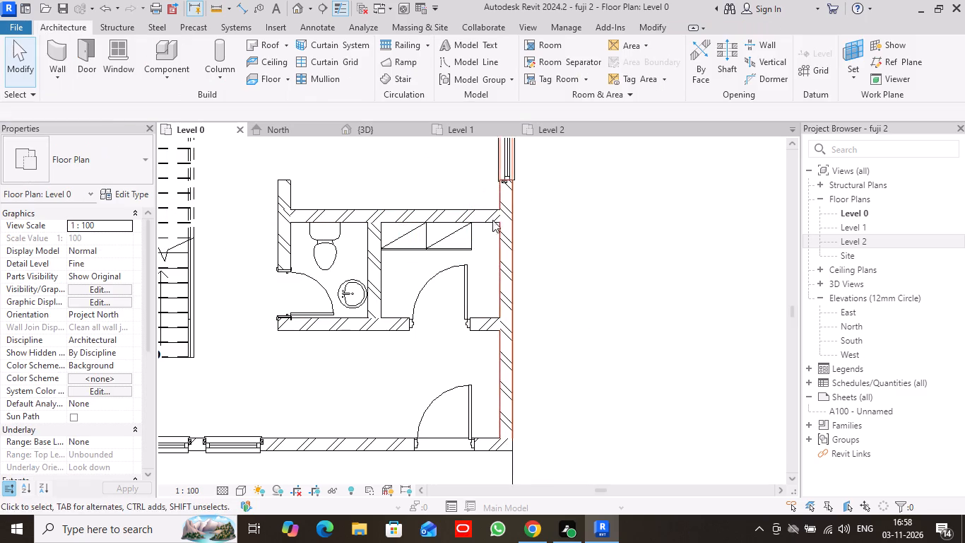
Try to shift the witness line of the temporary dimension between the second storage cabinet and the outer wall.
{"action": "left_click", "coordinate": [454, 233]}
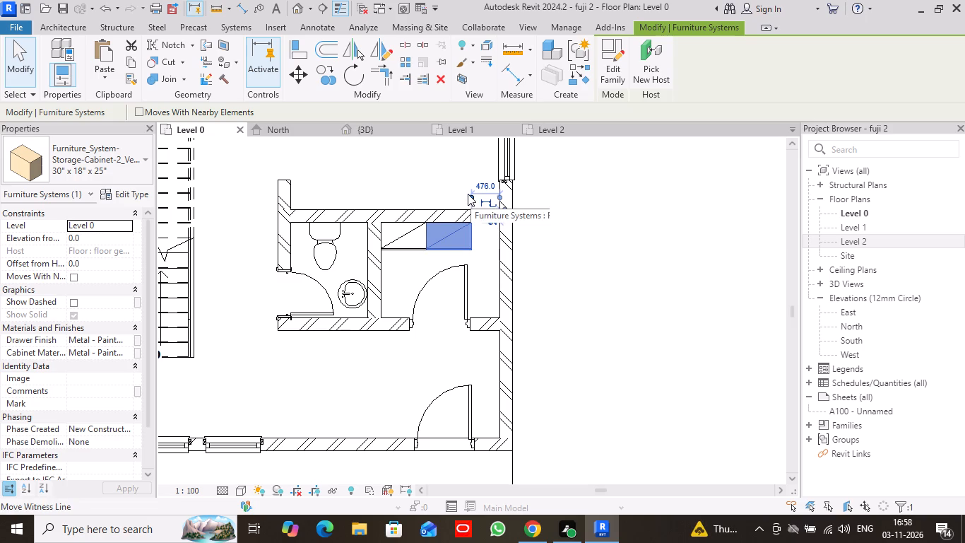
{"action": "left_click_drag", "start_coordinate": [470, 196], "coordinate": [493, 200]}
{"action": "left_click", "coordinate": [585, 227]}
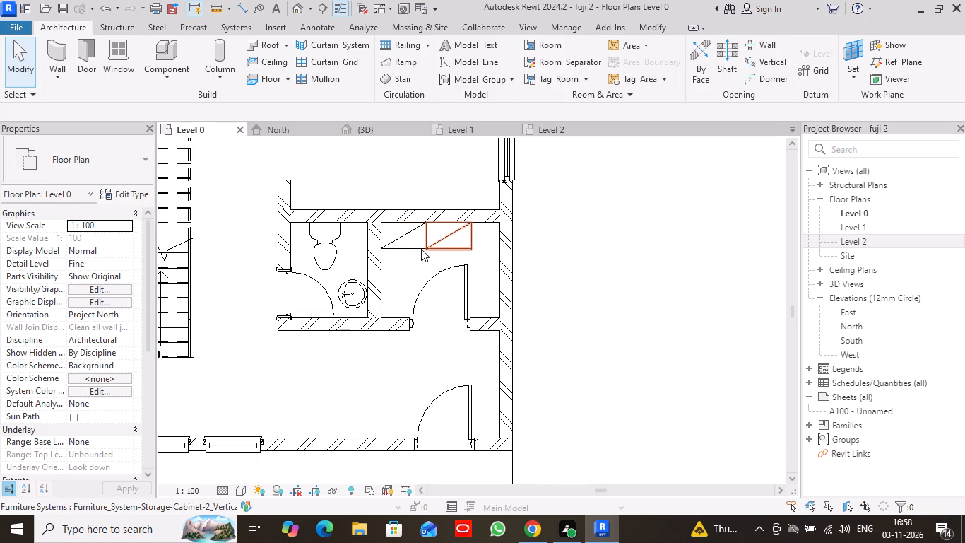
Inspect the storage cabinets in the Level 0 plan, and examine the house's front and upper-floor window in the 3D view.
{"action": "scroll", "coordinate": [422, 248], "scroll_direction": "up", "scroll_amount": 7}
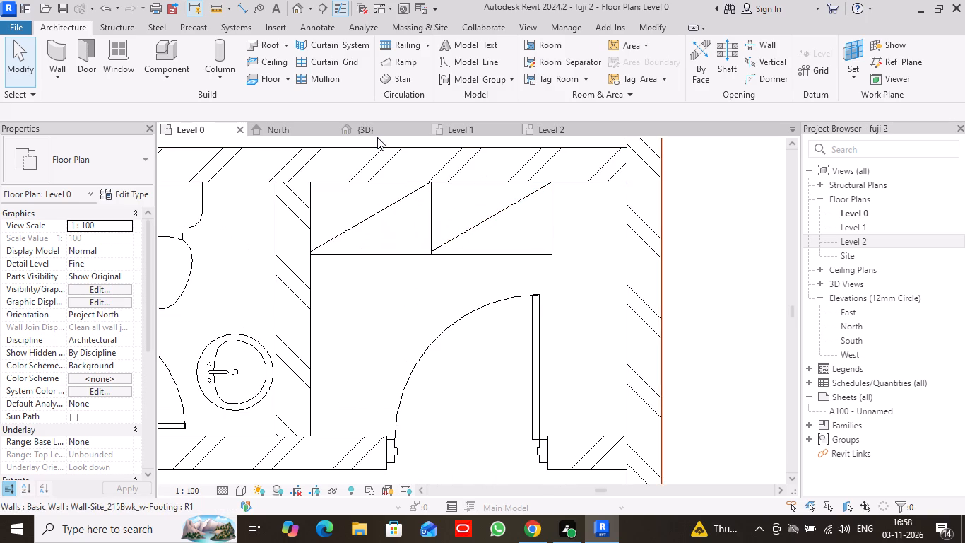
{"action": "left_click", "coordinate": [377, 137]}
{"action": "left_click", "coordinate": [379, 129]}
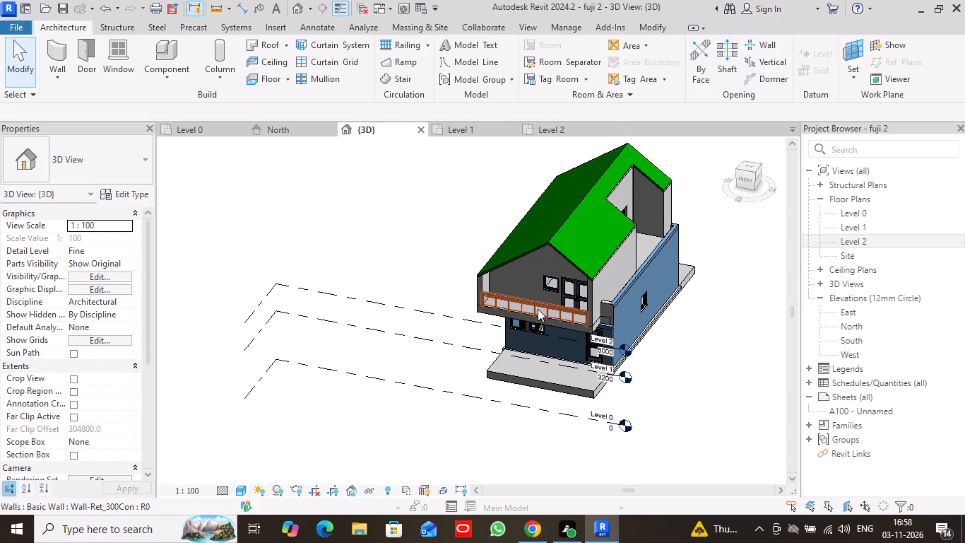
{"action": "left_click", "coordinate": [750, 178]}
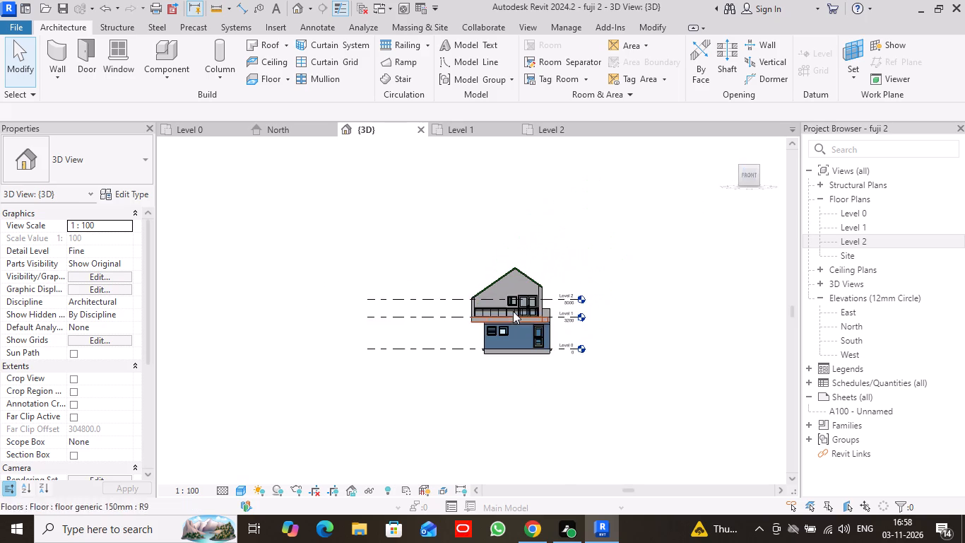
{"action": "scroll", "coordinate": [514, 308], "scroll_direction": "up", "scroll_amount": 10}
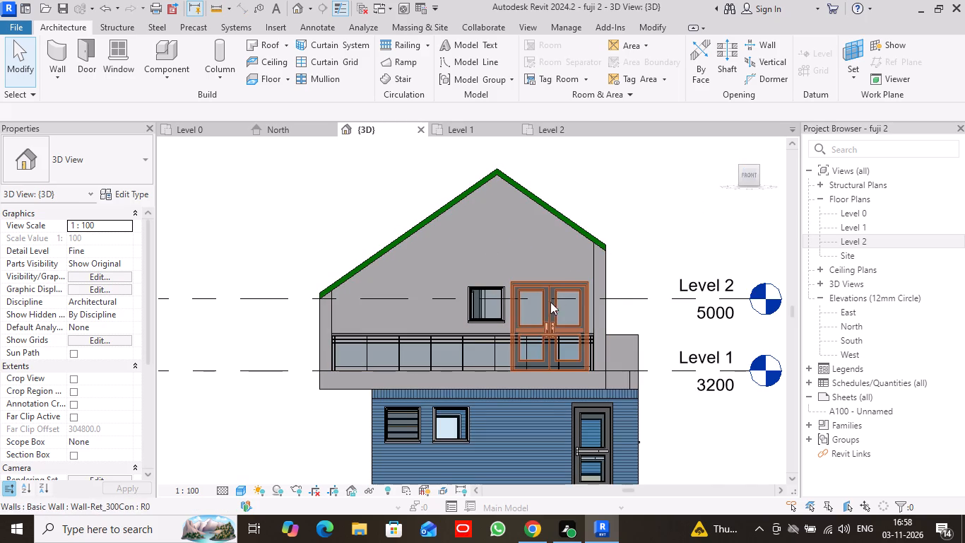
{"action": "scroll", "coordinate": [496, 305], "scroll_direction": "up", "scroll_amount": 13}
{"action": "scroll", "coordinate": [505, 288], "scroll_direction": "up", "scroll_amount": 9}
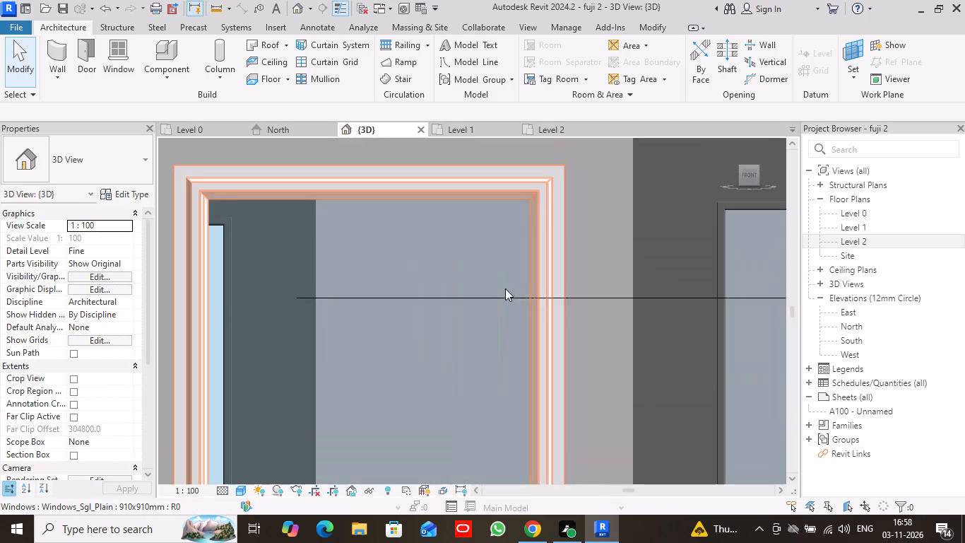
{"action": "scroll", "coordinate": [505, 288], "scroll_direction": "up", "scroll_amount": 9}
{"action": "scroll", "coordinate": [514, 275], "scroll_direction": "down", "scroll_amount": 16}
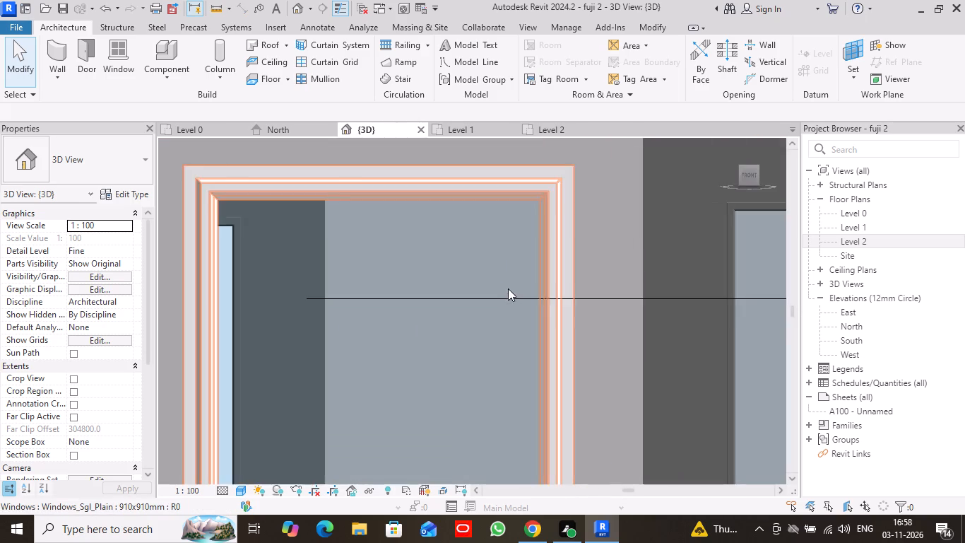
{"action": "scroll", "coordinate": [508, 288], "scroll_direction": "down", "scroll_amount": 2}
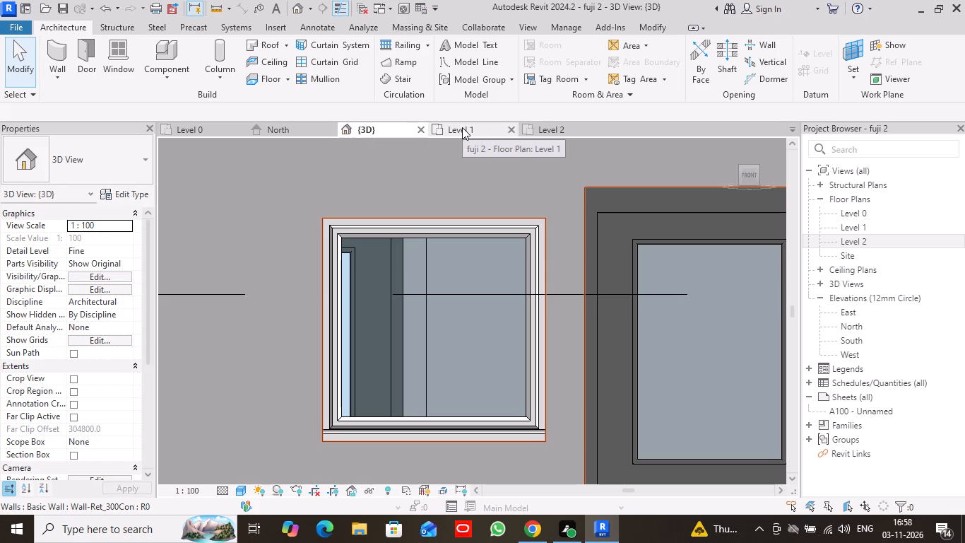
Compare the Level 1 and Level 0 floor plans, examining the overall layout and the Level 0 rooms beside the stair.
{"action": "left_click", "coordinate": [462, 127]}
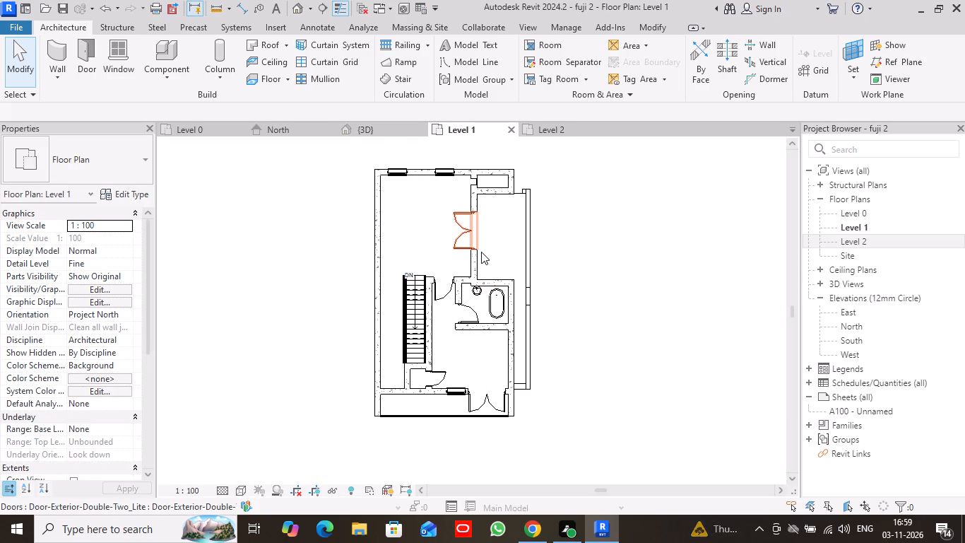
{"action": "left_click", "coordinate": [221, 132]}
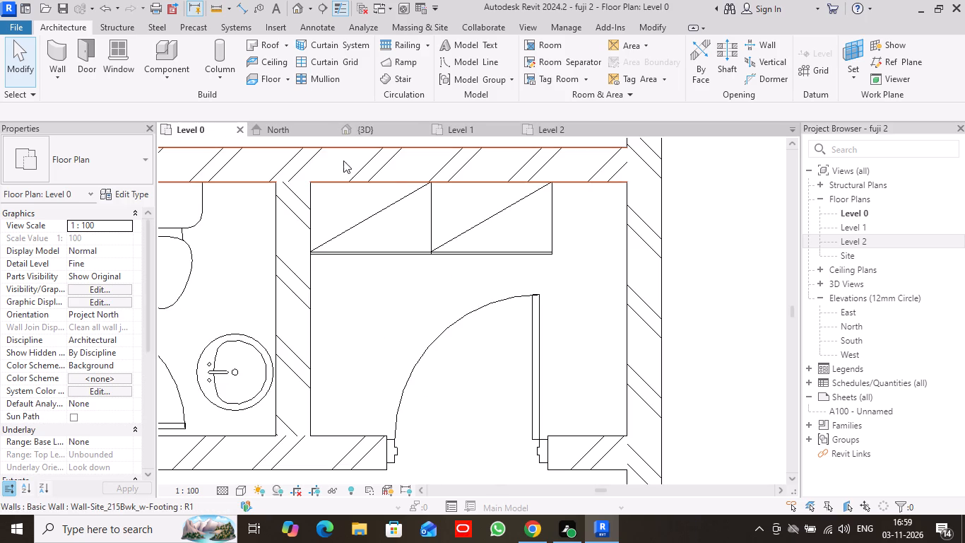
{"action": "scroll", "coordinate": [432, 221], "scroll_direction": "down", "scroll_amount": 6}
{"action": "middle_click_drag", "start_coordinate": [468, 182], "coordinate": [480, 355]}
{"action": "scroll", "coordinate": [466, 270], "scroll_direction": "down", "scroll_amount": 8}
{"action": "middle_click_drag", "start_coordinate": [543, 199], "coordinate": [540, 242]}
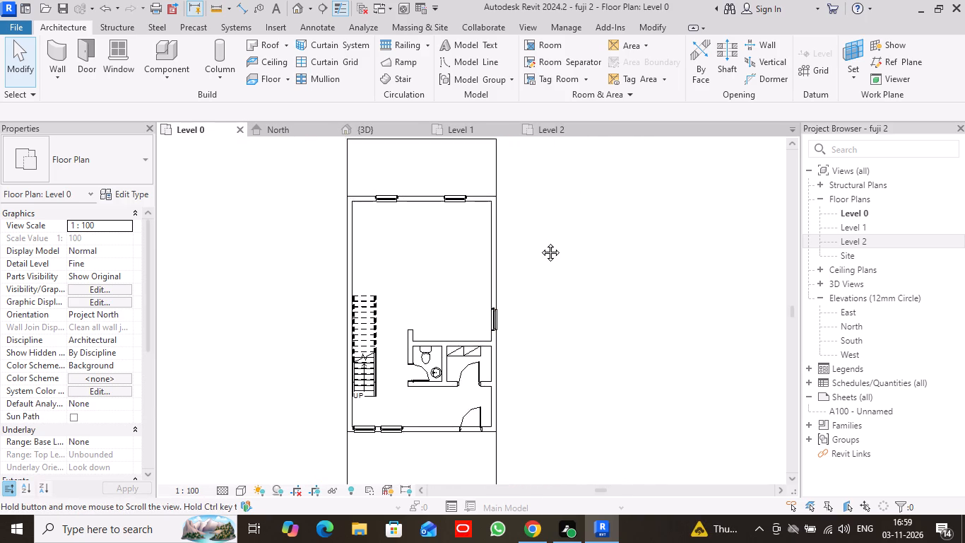
{"action": "middle_click_drag", "start_coordinate": [540, 242], "coordinate": [544, 241]}
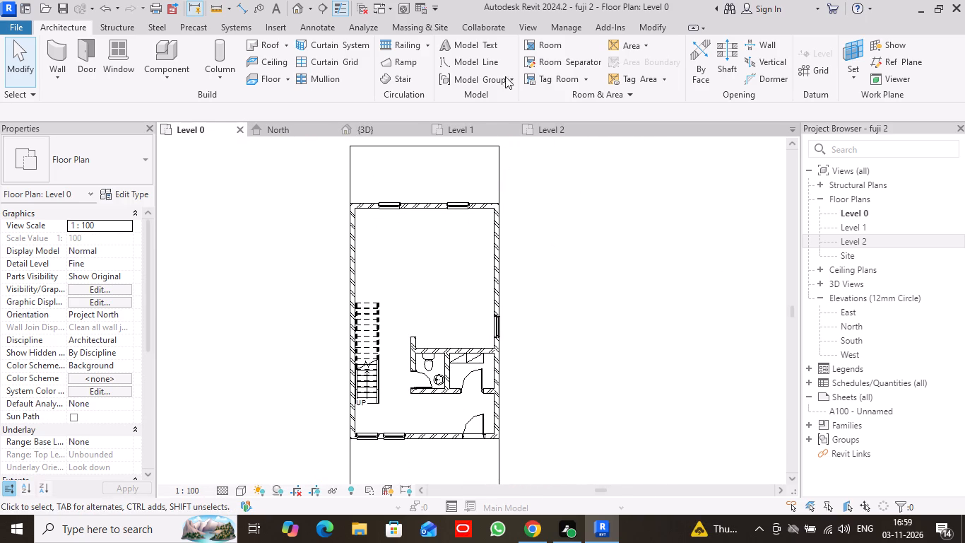
{"action": "left_click", "coordinate": [470, 132]}
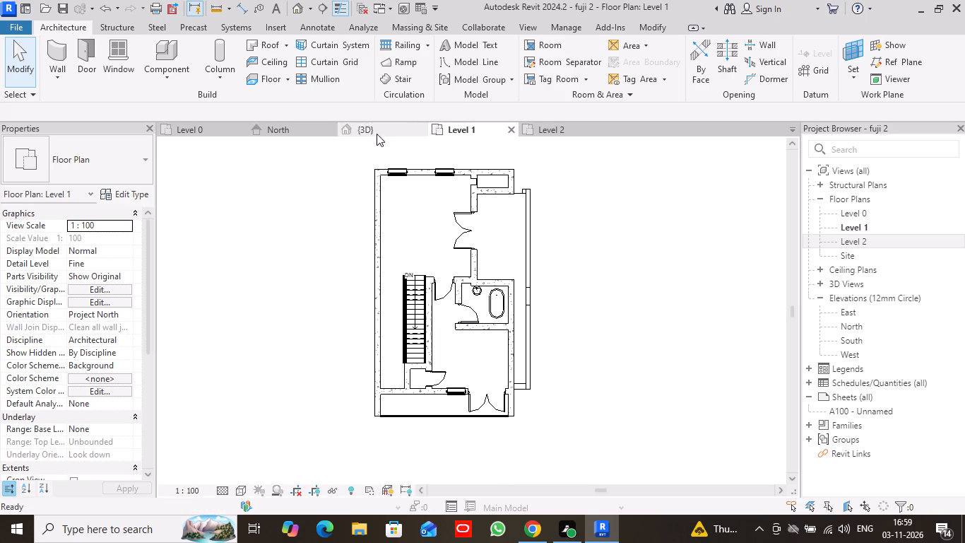
{"action": "left_click", "coordinate": [201, 129]}
{"action": "scroll", "coordinate": [463, 303], "scroll_direction": "up", "scroll_amount": 2}
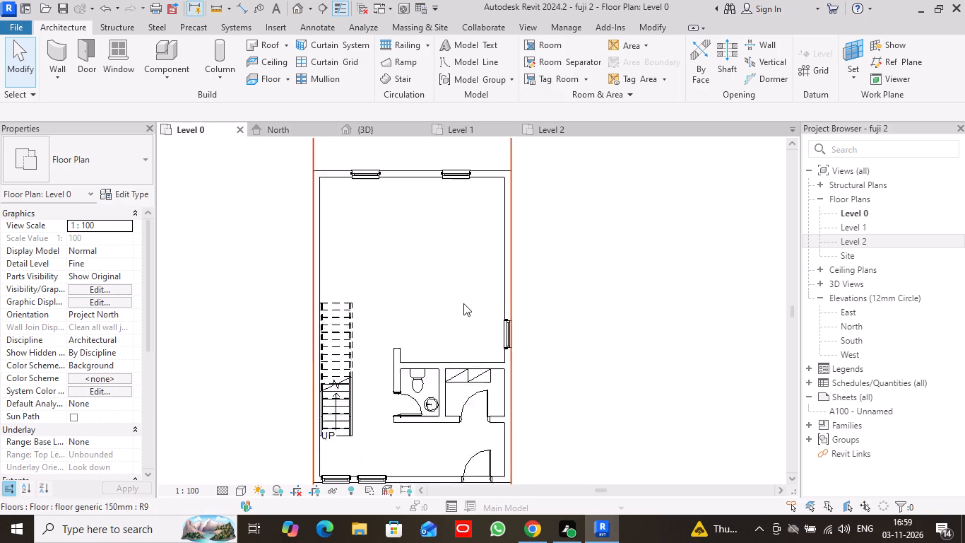
{"action": "scroll", "coordinate": [463, 303], "scroll_direction": "up", "scroll_amount": 2}
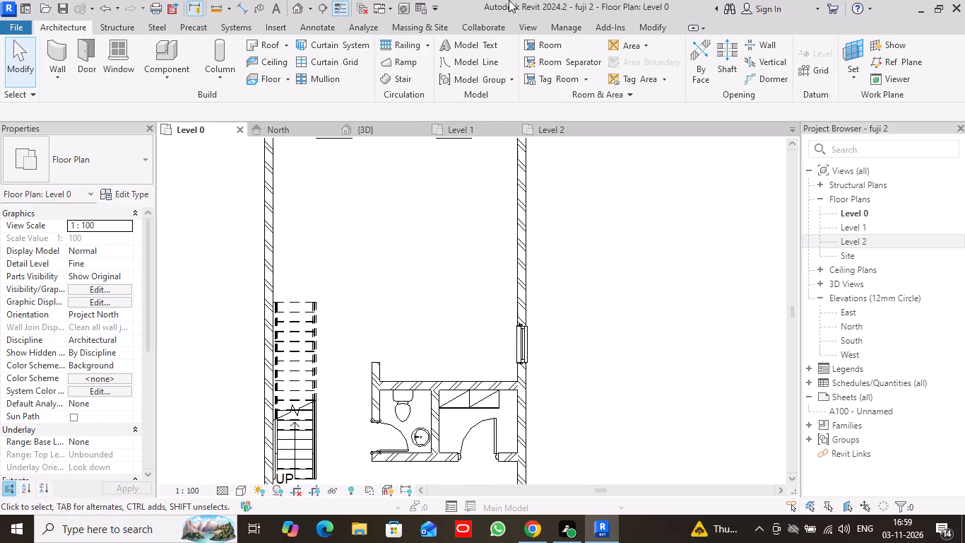
Start loading a component family for Level 0 and look through the US library folders, including Furniture System.
{"action": "left_click", "coordinate": [172, 57]}
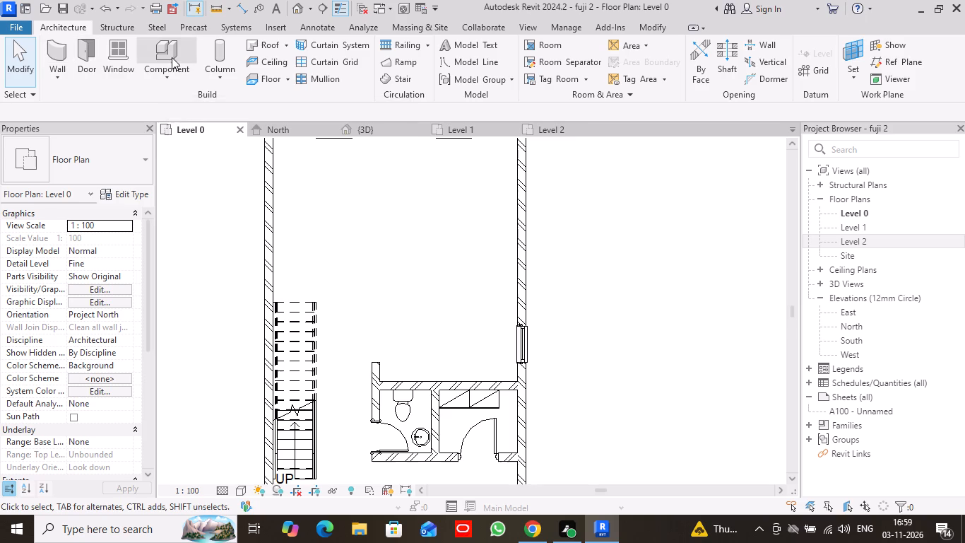
{"action": "left_click", "coordinate": [613, 53]}
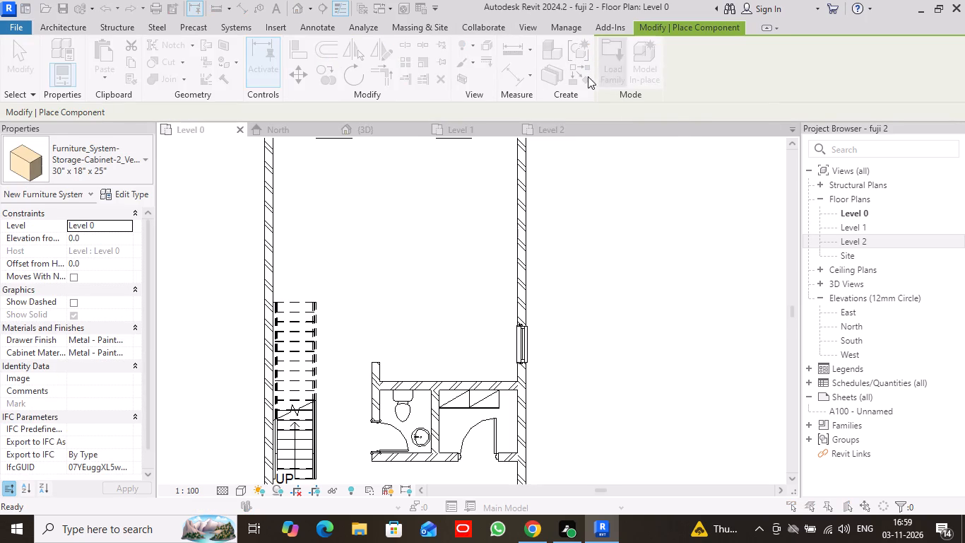
{"action": "left_click", "coordinate": [578, 120]}
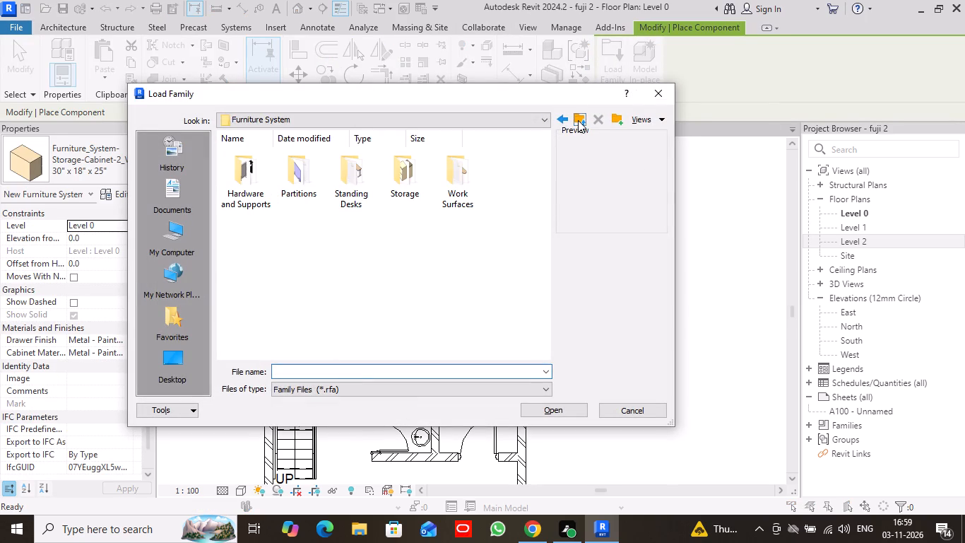
{"action": "left_click", "coordinate": [578, 120]}
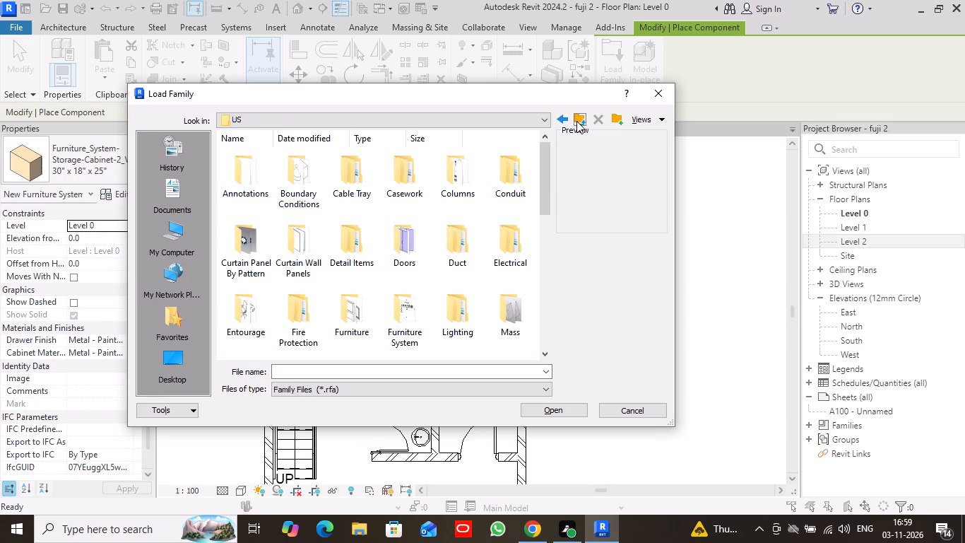
{"action": "scroll", "coordinate": [490, 250], "scroll_direction": "down", "scroll_amount": 1}
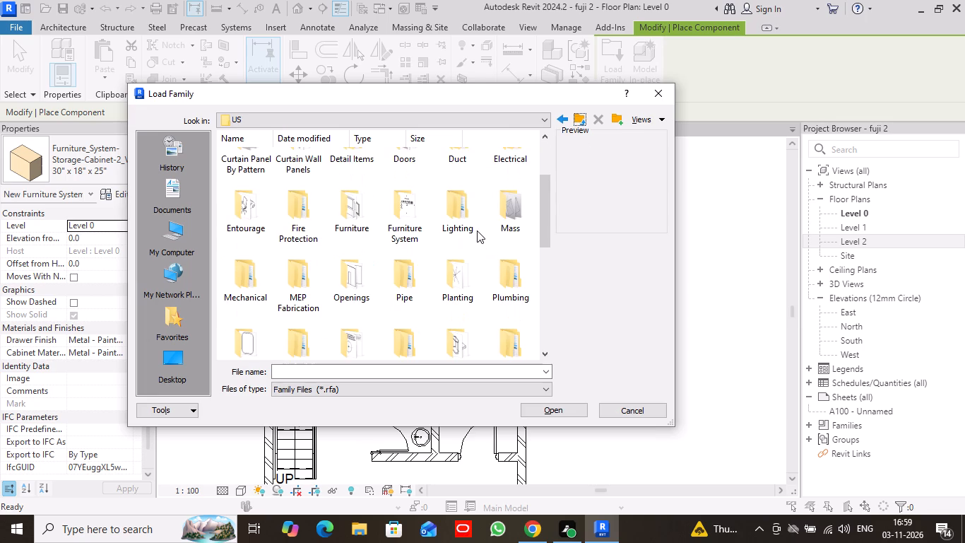
{"action": "scroll", "coordinate": [477, 229], "scroll_direction": "down", "scroll_amount": 1}
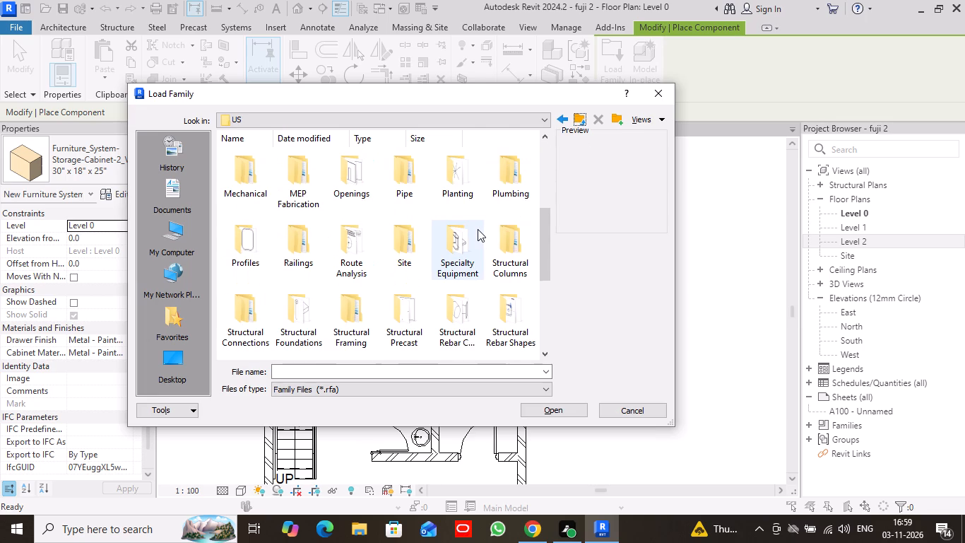
{"action": "scroll", "coordinate": [478, 229], "scroll_direction": "down", "scroll_amount": 2}
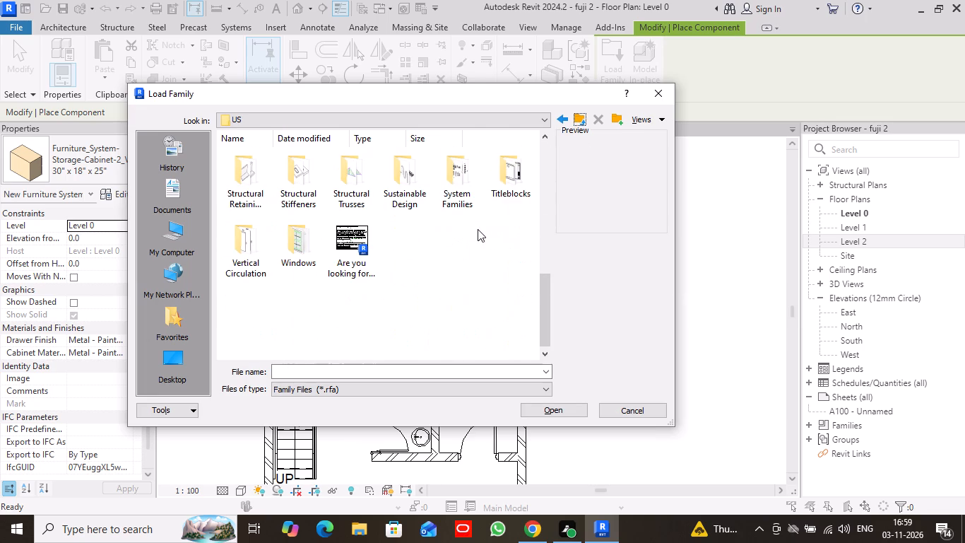
{"action": "scroll", "coordinate": [480, 229], "scroll_direction": "up", "scroll_amount": 6}
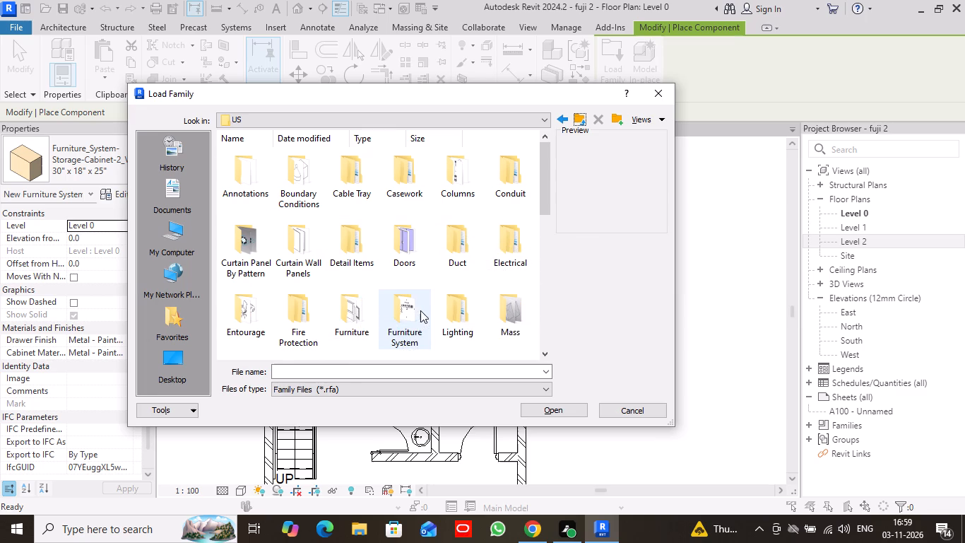
{"action": "left_click", "coordinate": [397, 301]}
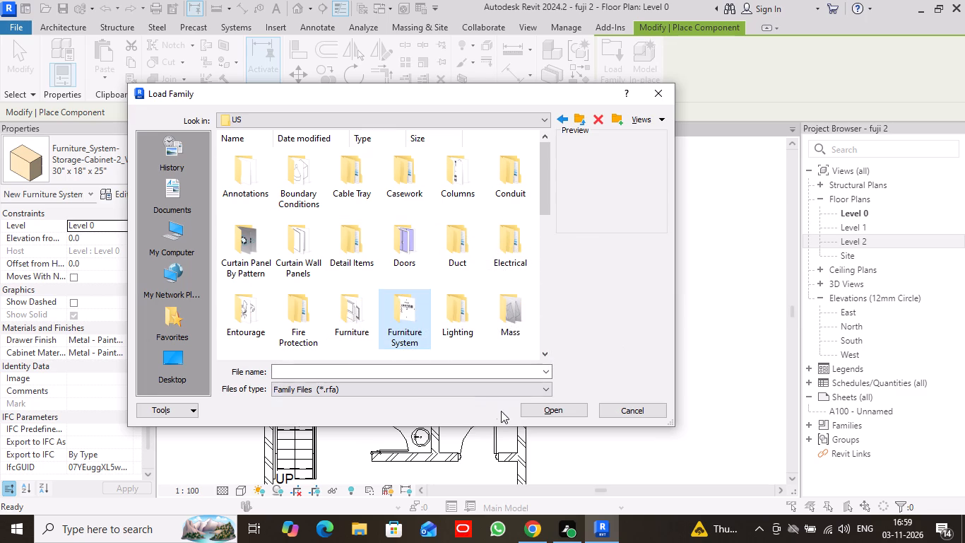
{"action": "left_click", "coordinate": [541, 410]}
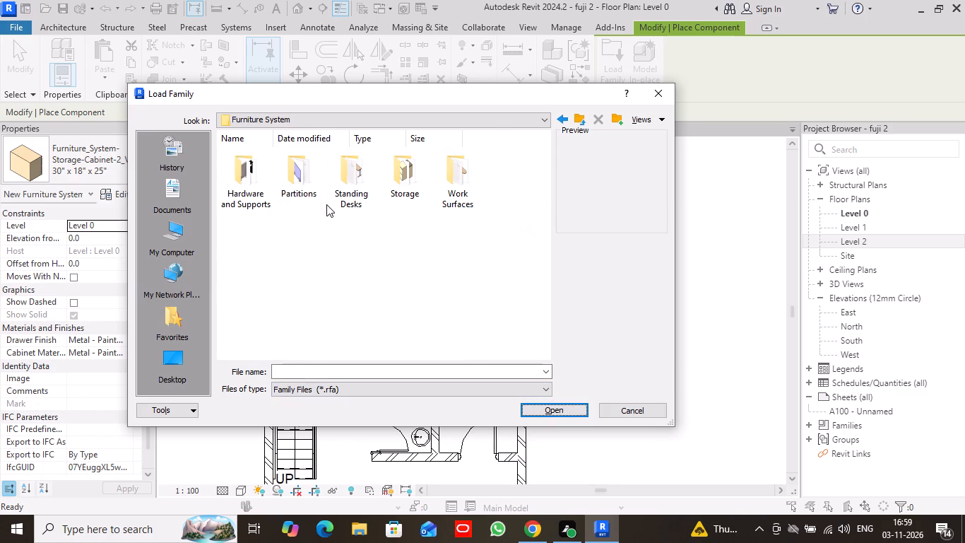
{"action": "left_click", "coordinate": [579, 119]}
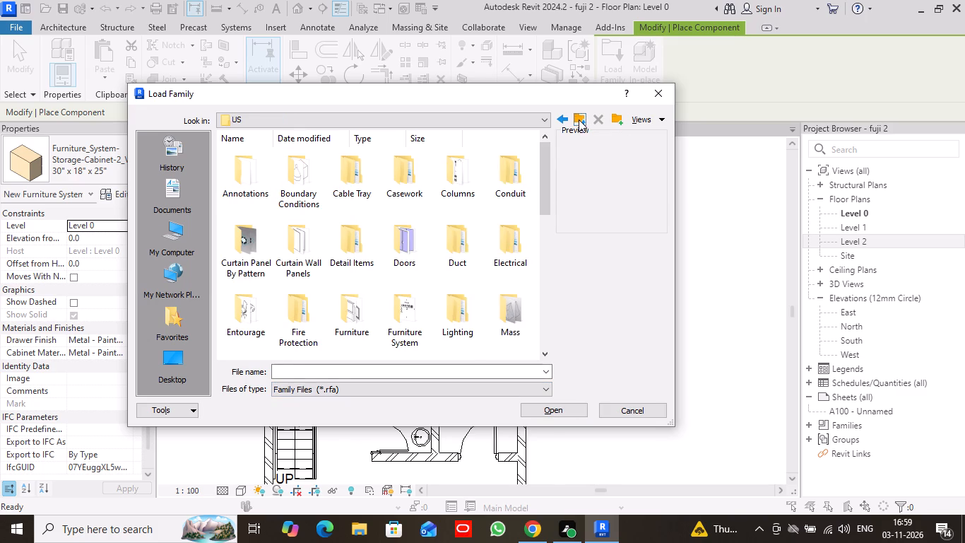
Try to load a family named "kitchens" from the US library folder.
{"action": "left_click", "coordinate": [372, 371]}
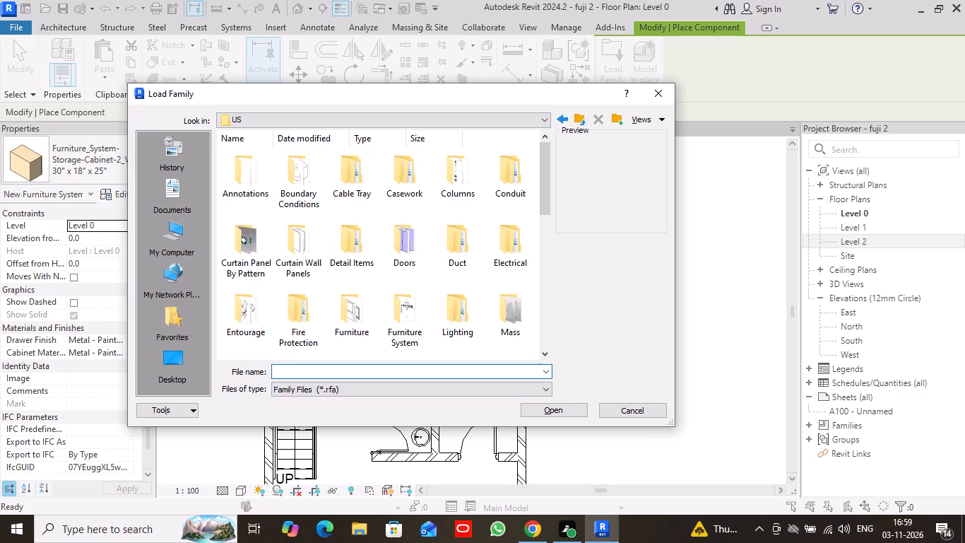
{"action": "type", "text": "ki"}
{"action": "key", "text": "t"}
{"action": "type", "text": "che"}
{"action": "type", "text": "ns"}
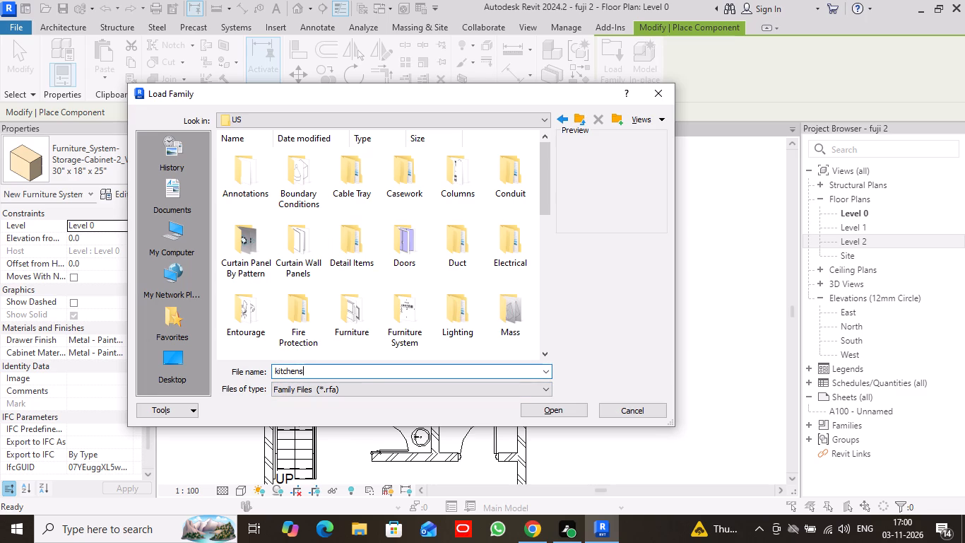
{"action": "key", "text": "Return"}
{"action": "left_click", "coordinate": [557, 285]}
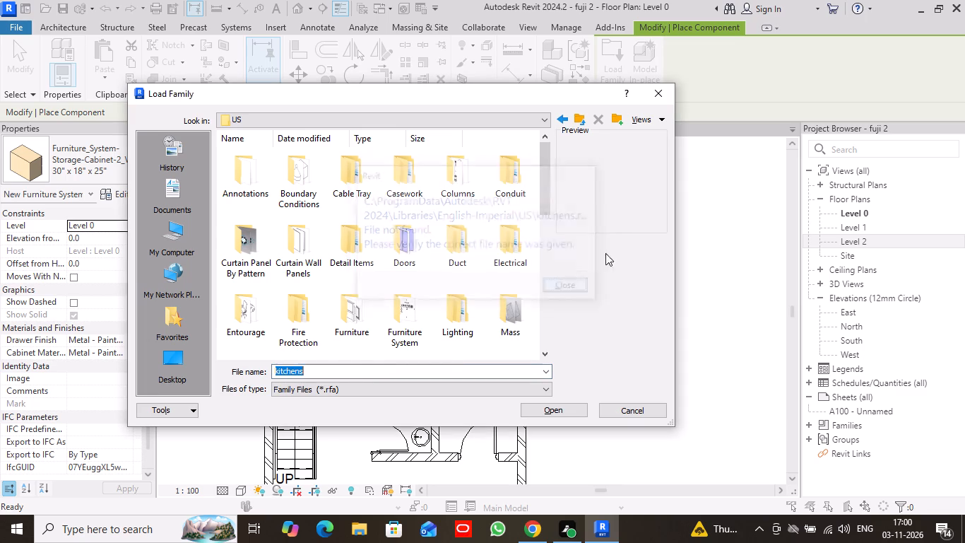
Look through the US family library folders, including Curtain Wall Panels, for kitchen families, and leave component placement without loading one.
{"action": "left_click", "coordinate": [579, 117]}
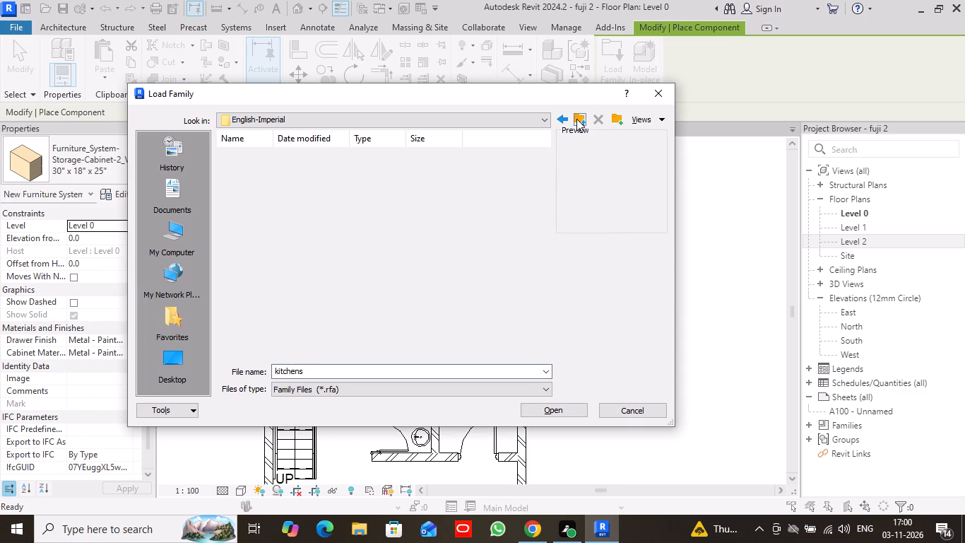
{"action": "left_click", "coordinate": [257, 176]}
{"action": "left_click", "coordinate": [569, 413]}
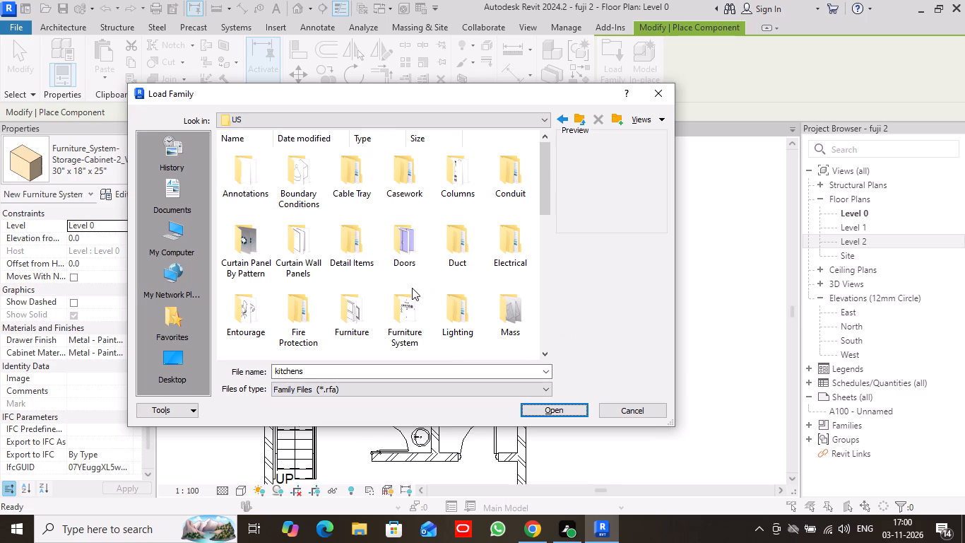
{"action": "left_click", "coordinate": [312, 259]}
{"action": "left_click", "coordinate": [568, 409]}
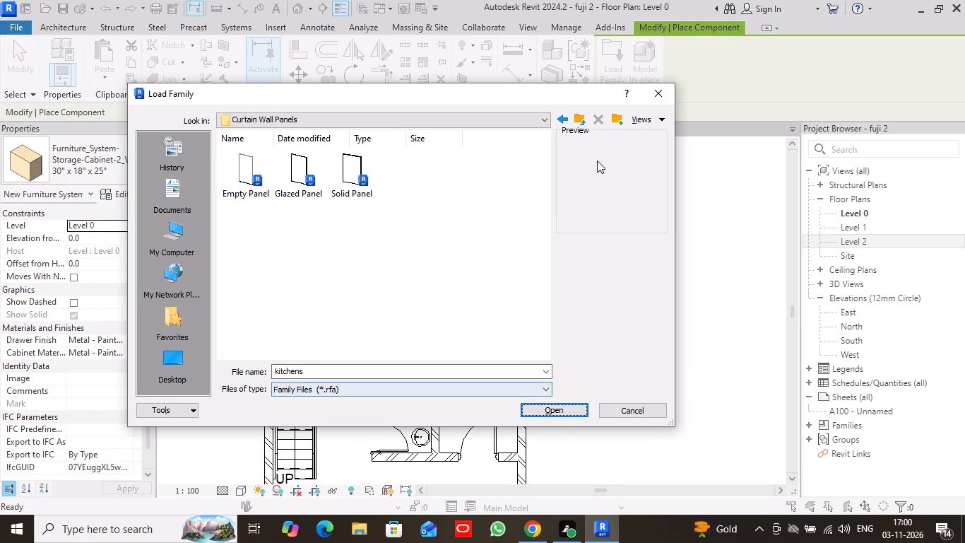
{"action": "left_click", "coordinate": [582, 122]}
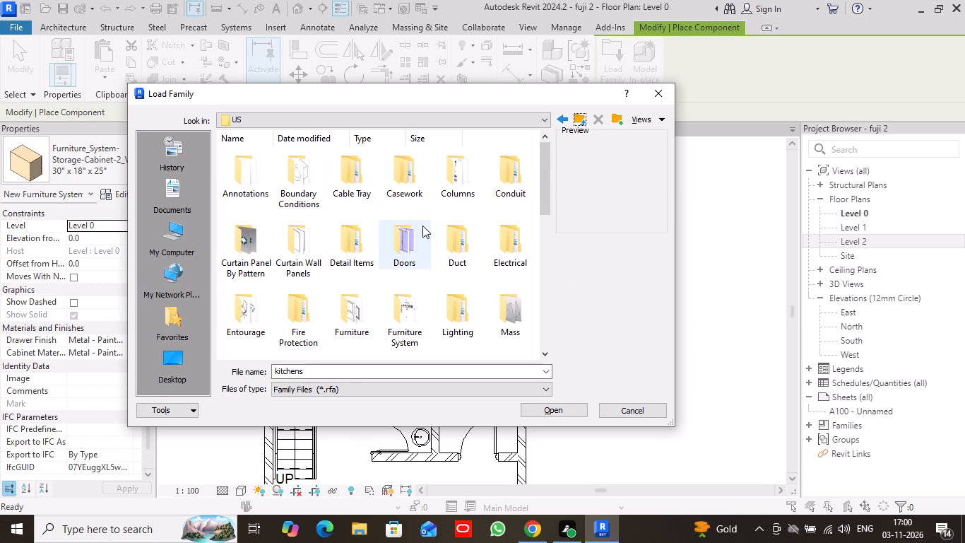
{"action": "scroll", "coordinate": [423, 229], "scroll_direction": "down", "scroll_amount": 1}
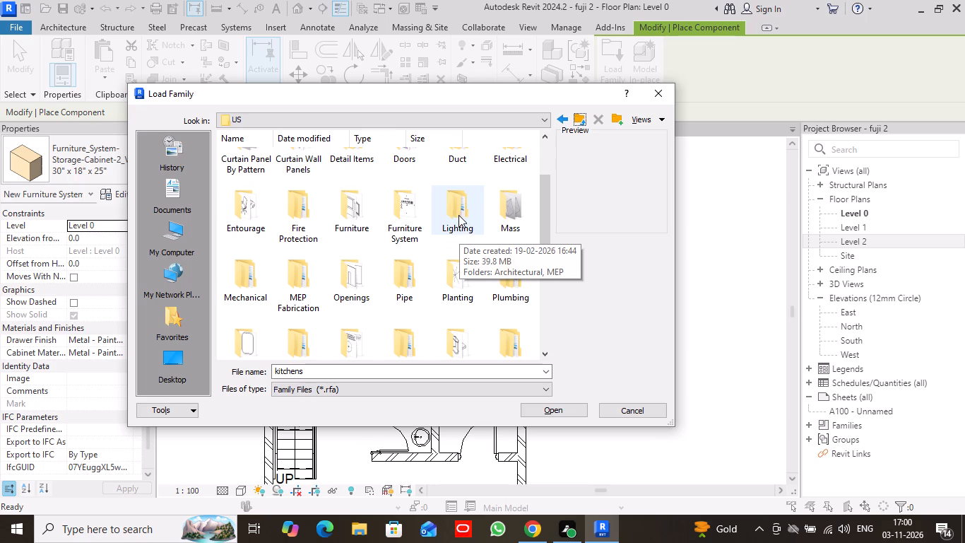
{"action": "scroll", "coordinate": [457, 216], "scroll_direction": "down", "scroll_amount": 1}
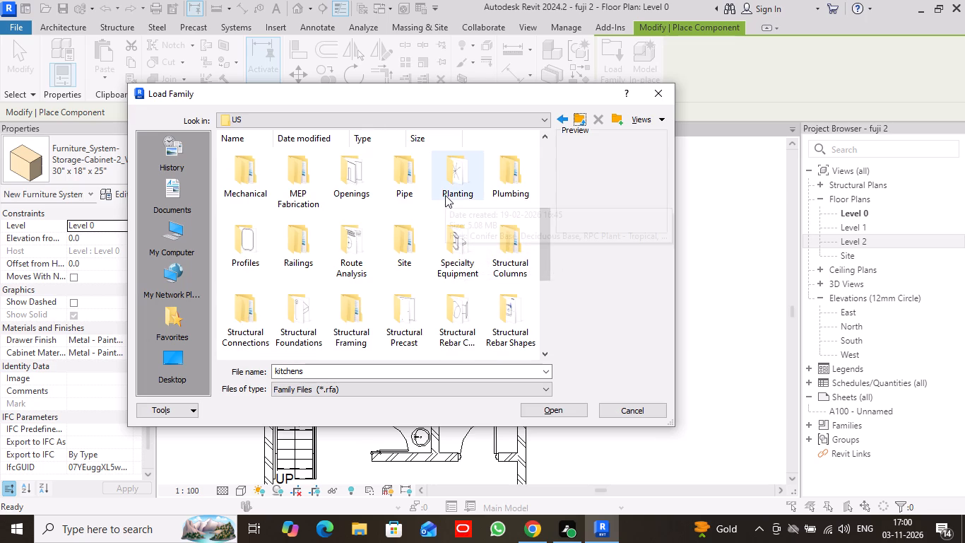
{"action": "scroll", "coordinate": [465, 218], "scroll_direction": "down", "scroll_amount": 1}
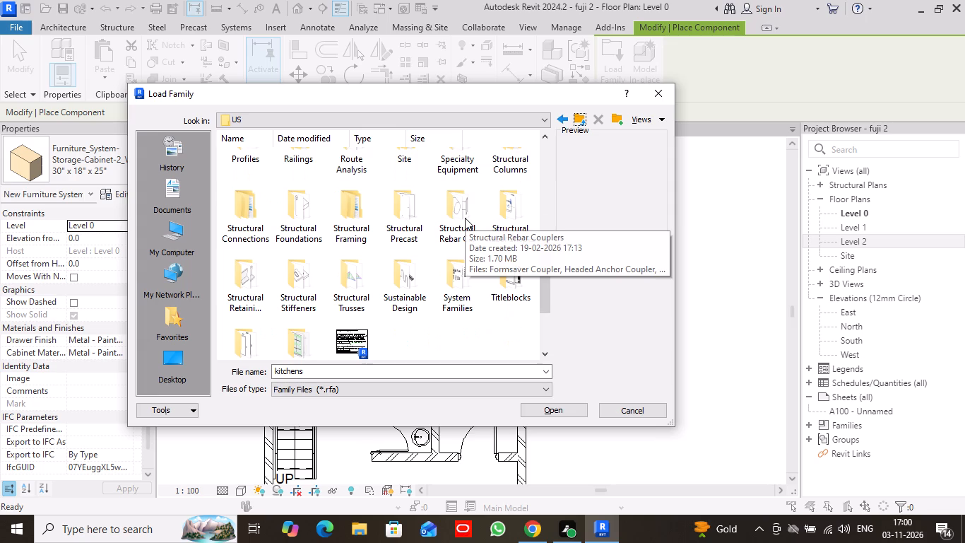
{"action": "scroll", "coordinate": [449, 228], "scroll_direction": "down", "scroll_amount": 1}
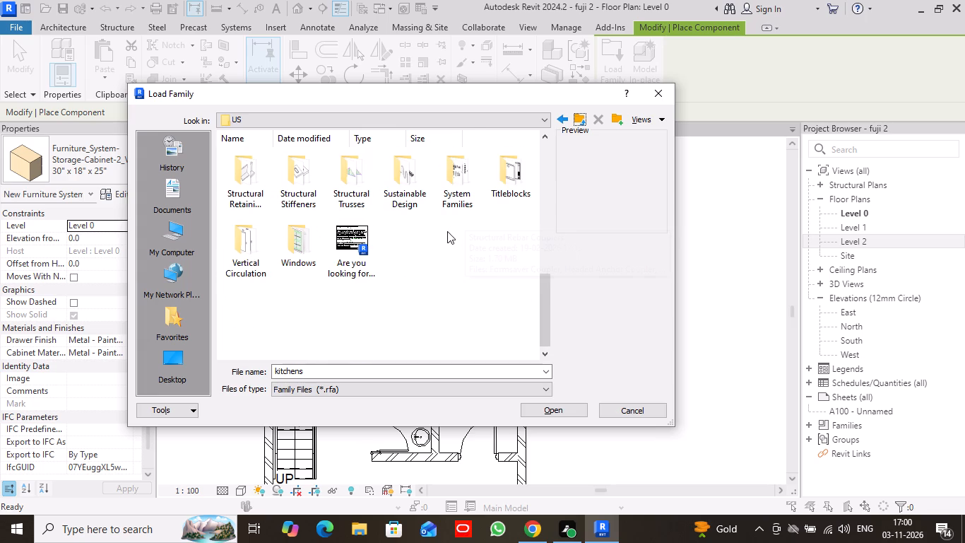
{"action": "scroll", "coordinate": [447, 231], "scroll_direction": "up", "scroll_amount": 3}
{"action": "scroll", "coordinate": [447, 231], "scroll_direction": "down", "scroll_amount": 1}
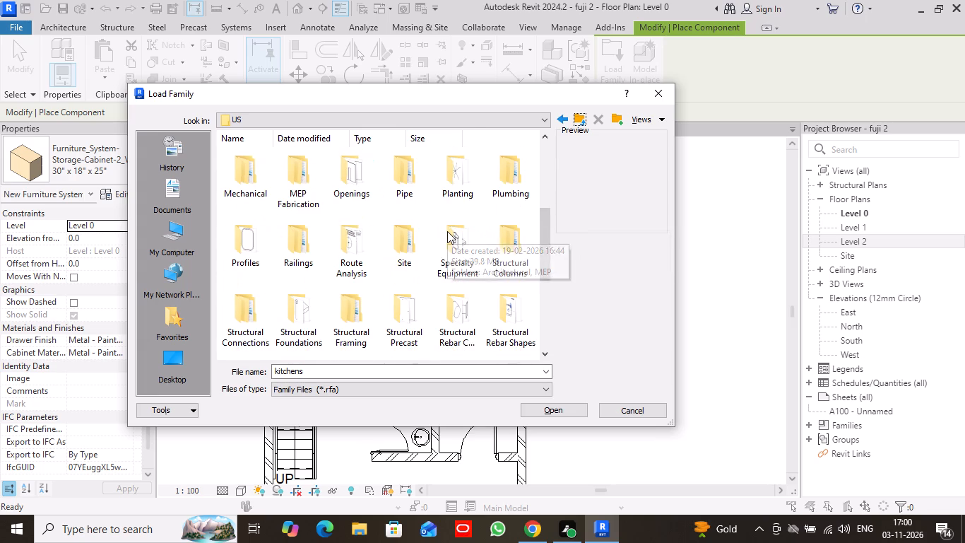
{"action": "scroll", "coordinate": [447, 231], "scroll_direction": "down", "scroll_amount": 1}
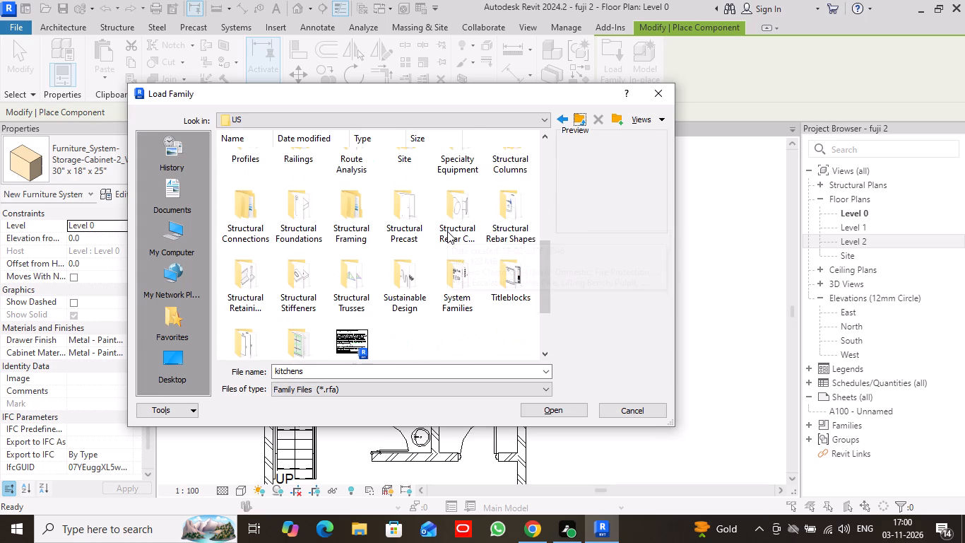
{"action": "scroll", "coordinate": [447, 231], "scroll_direction": "down", "scroll_amount": 1}
{"action": "scroll", "coordinate": [509, 198], "scroll_direction": "up", "scroll_amount": 3}
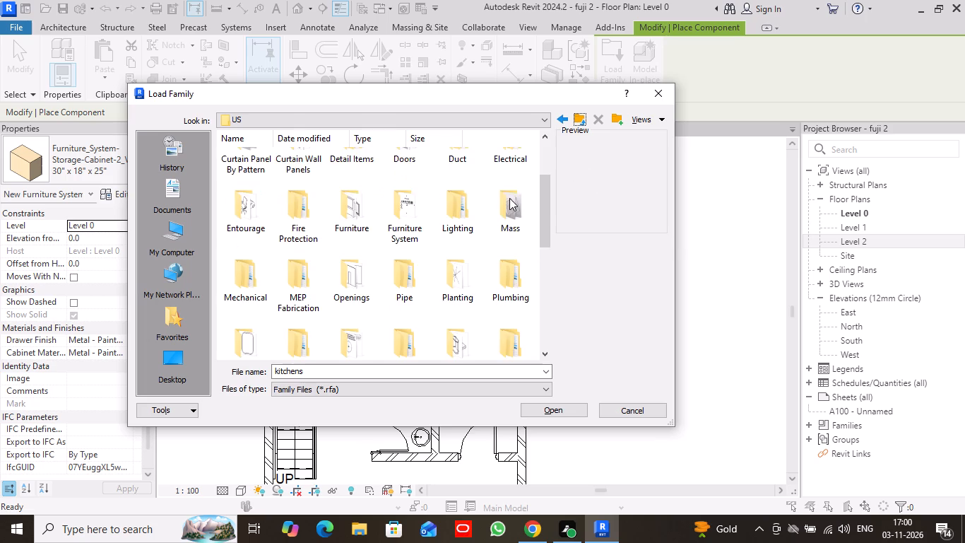
{"action": "scroll", "coordinate": [501, 204], "scroll_direction": "up", "scroll_amount": 2}
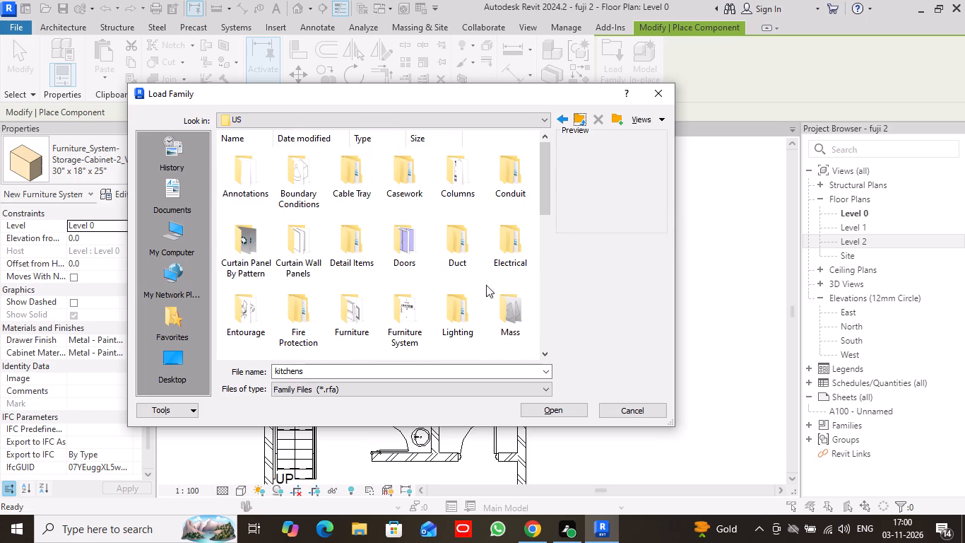
{"action": "left_click", "coordinate": [652, 99]}
{"action": "scroll", "coordinate": [563, 249], "scroll_direction": "down", "scroll_amount": 2}
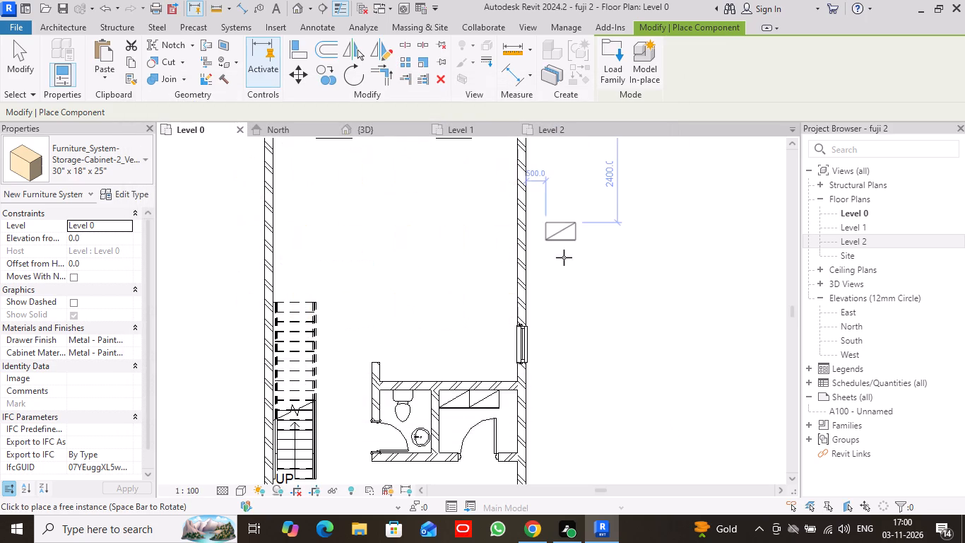
{"action": "scroll", "coordinate": [564, 257], "scroll_direction": "down", "scroll_amount": 2}
{"action": "left_click", "coordinate": [25, 57]}
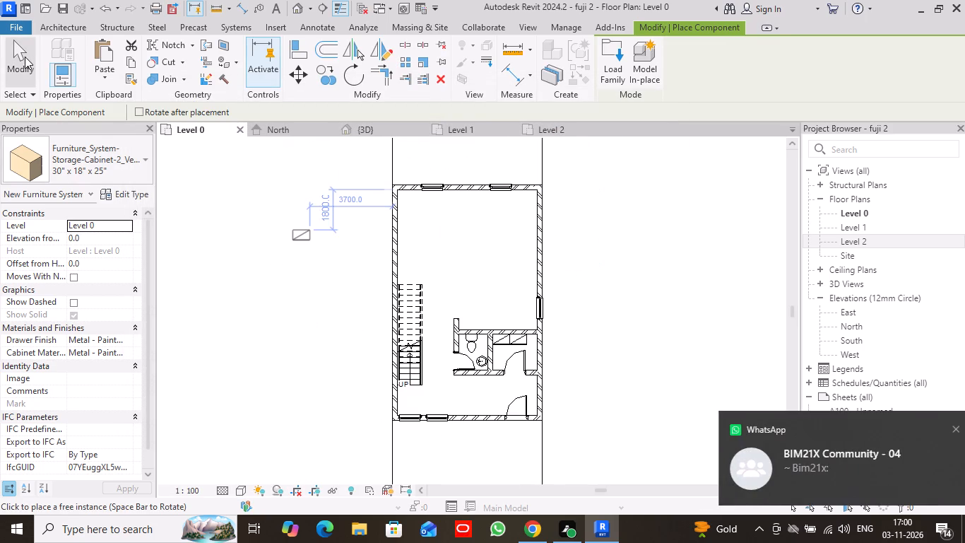
Review the Level 0, Level 1 and Level 2 floor plans, examining the rooms around the Level 2 bathroom and stair.
{"action": "scroll", "coordinate": [567, 241], "scroll_direction": "down", "scroll_amount": 2}
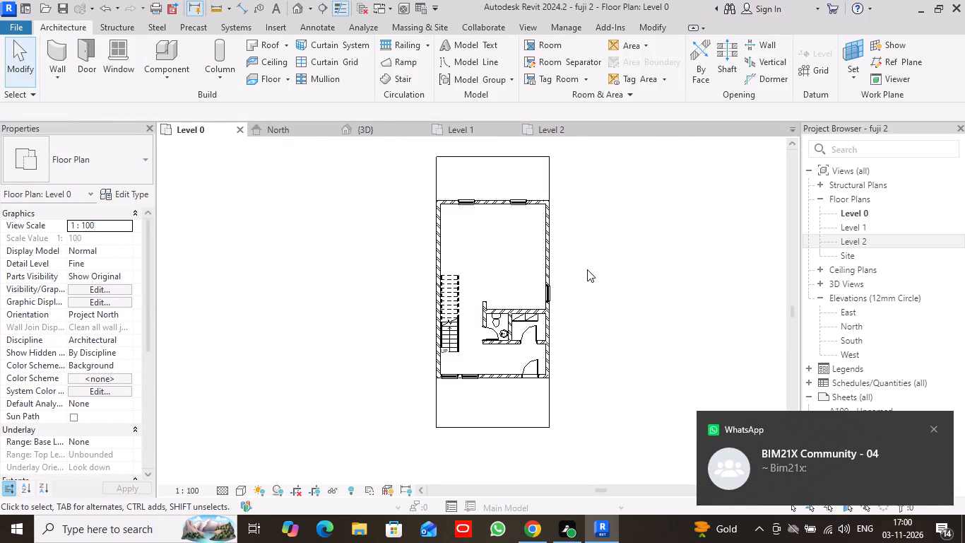
{"action": "left_click", "coordinate": [454, 129]}
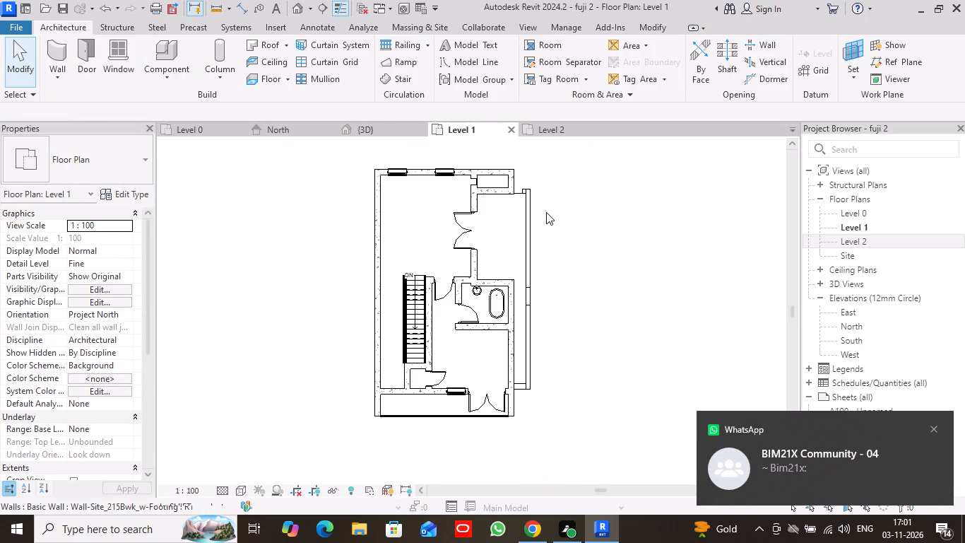
{"action": "left_click", "coordinate": [557, 129]}
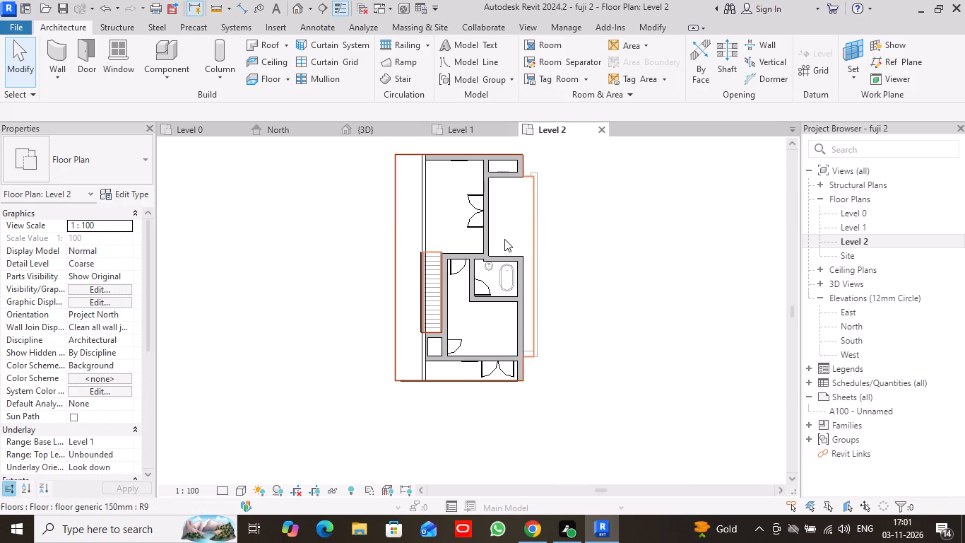
{"action": "scroll", "coordinate": [504, 235], "scroll_direction": "up", "scroll_amount": 5}
{"action": "scroll", "coordinate": [504, 235], "scroll_direction": "down", "scroll_amount": 1}
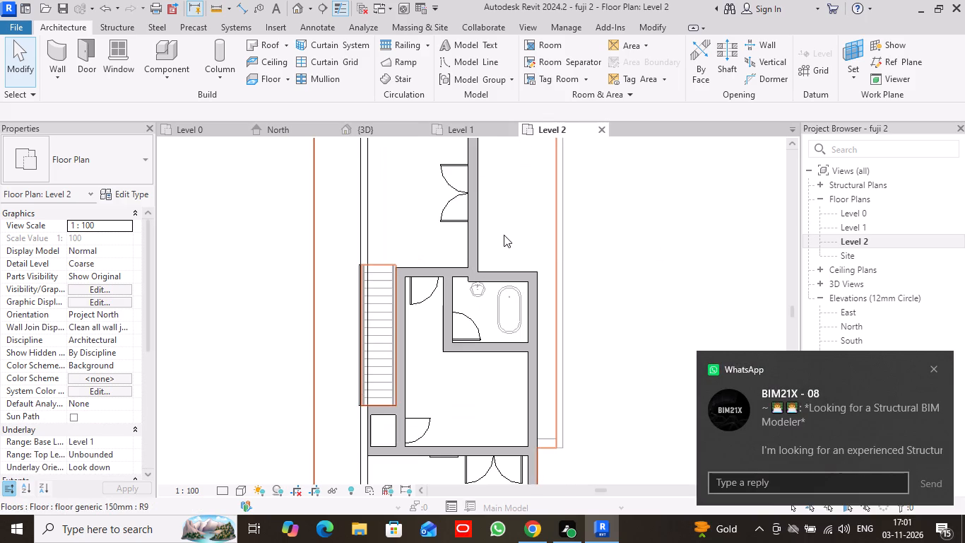
{"action": "scroll", "coordinate": [504, 230], "scroll_direction": "down", "scroll_amount": 3}
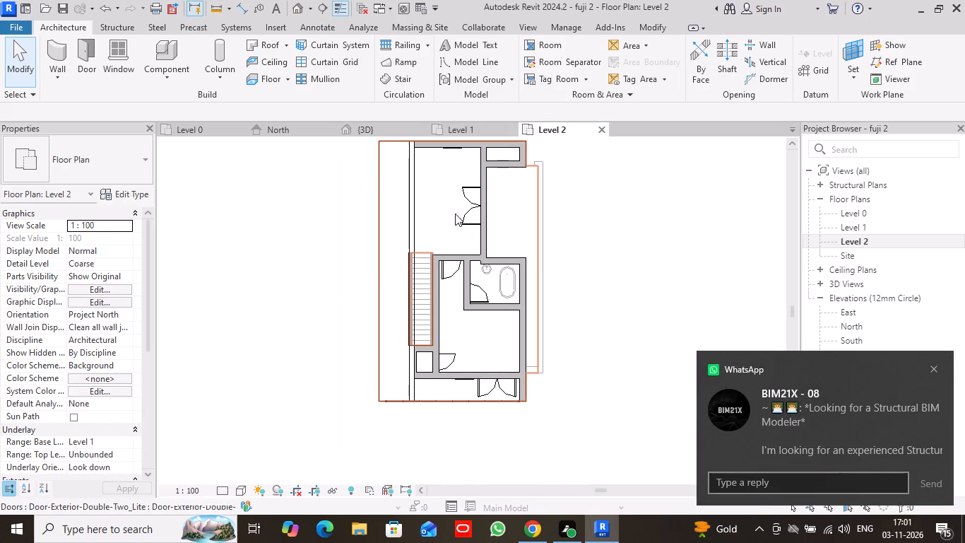
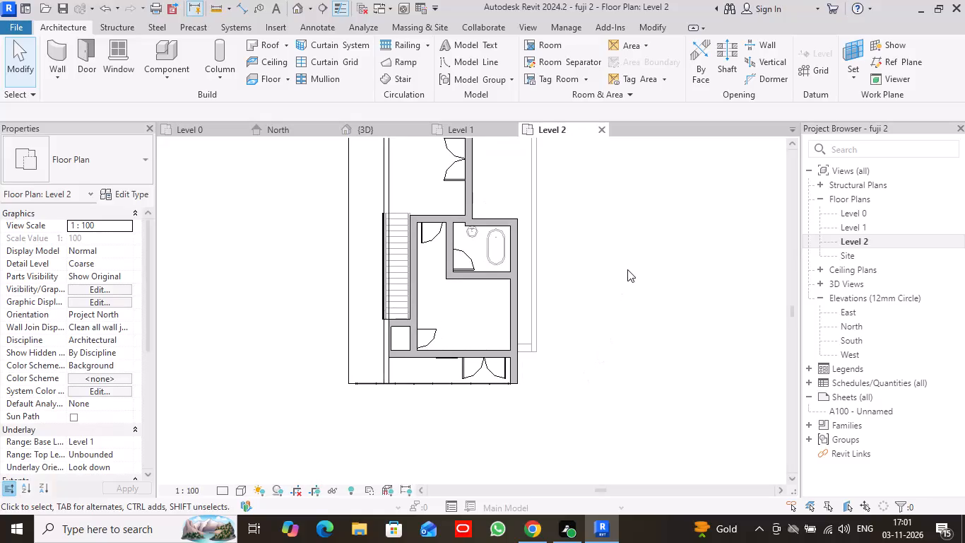
Compare the Level 2 and Level 1 floor plans, examining the rooms around the stair and bathroom.
{"action": "scroll", "coordinate": [626, 276], "scroll_direction": "down", "scroll_amount": 1}
{"action": "middle_click_drag", "start_coordinate": [605, 208], "coordinate": [593, 269]}
{"action": "scroll", "coordinate": [593, 269], "scroll_direction": "up", "scroll_amount": 1}
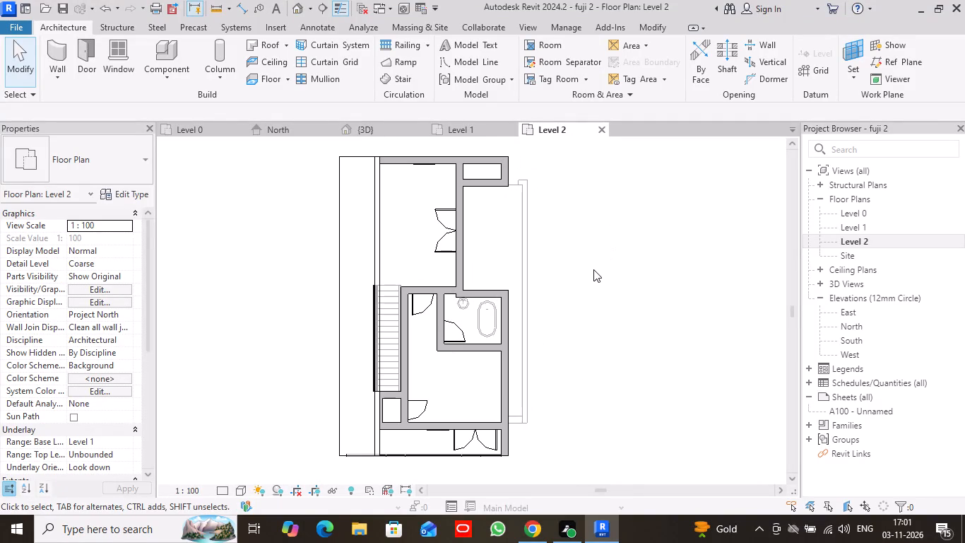
{"action": "left_click", "coordinate": [470, 129]}
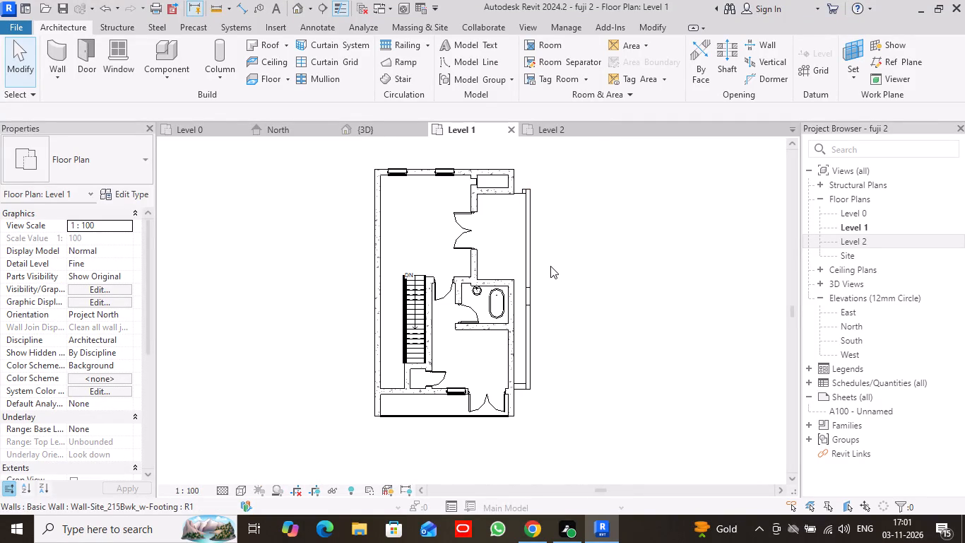
{"action": "scroll", "coordinate": [550, 266], "scroll_direction": "up", "scroll_amount": 2}
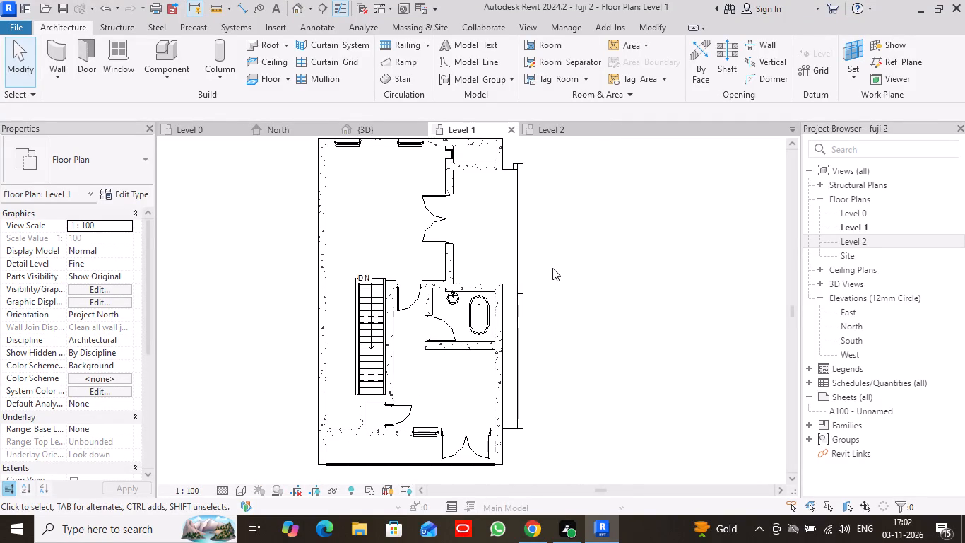
{"action": "left_click", "coordinate": [544, 127]}
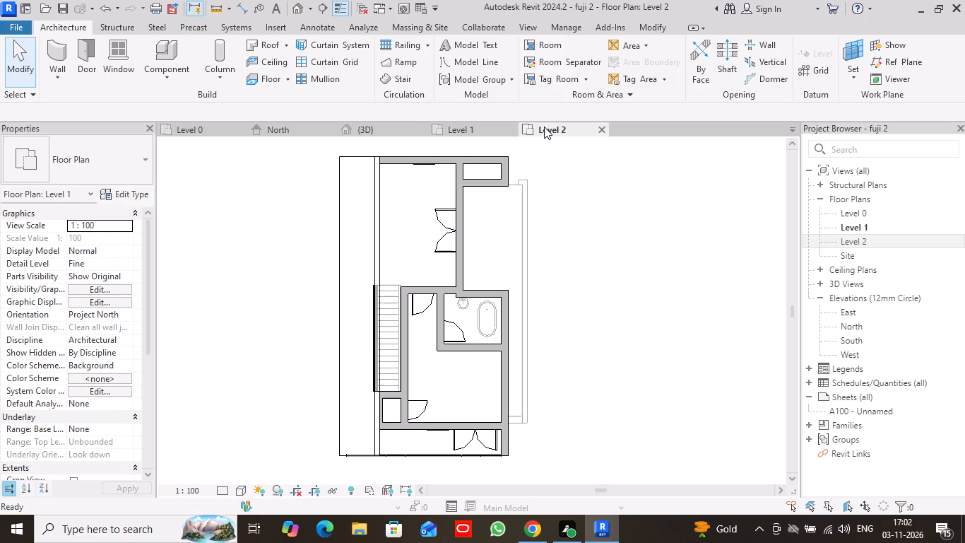
{"action": "left_click", "coordinate": [480, 124]}
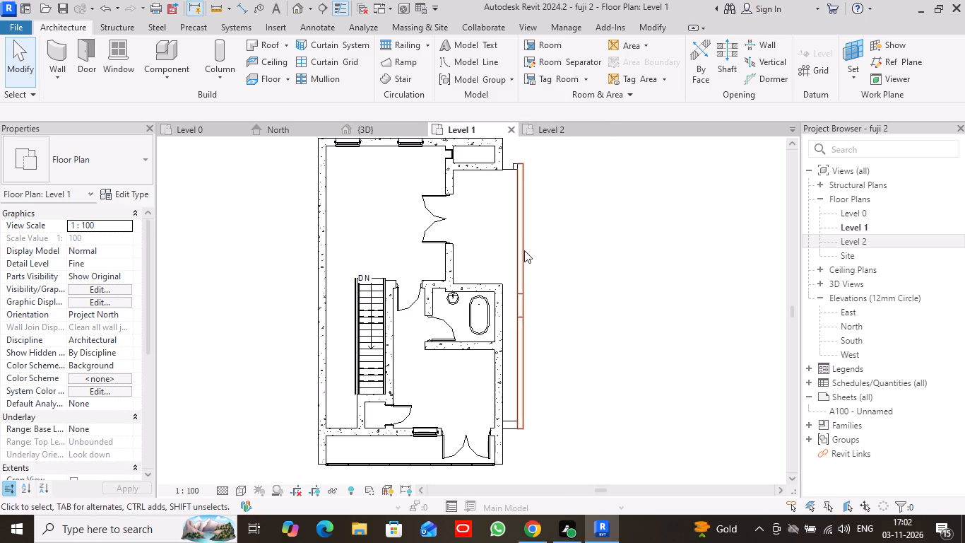
{"action": "scroll", "coordinate": [533, 253], "scroll_direction": "down", "scroll_amount": 2}
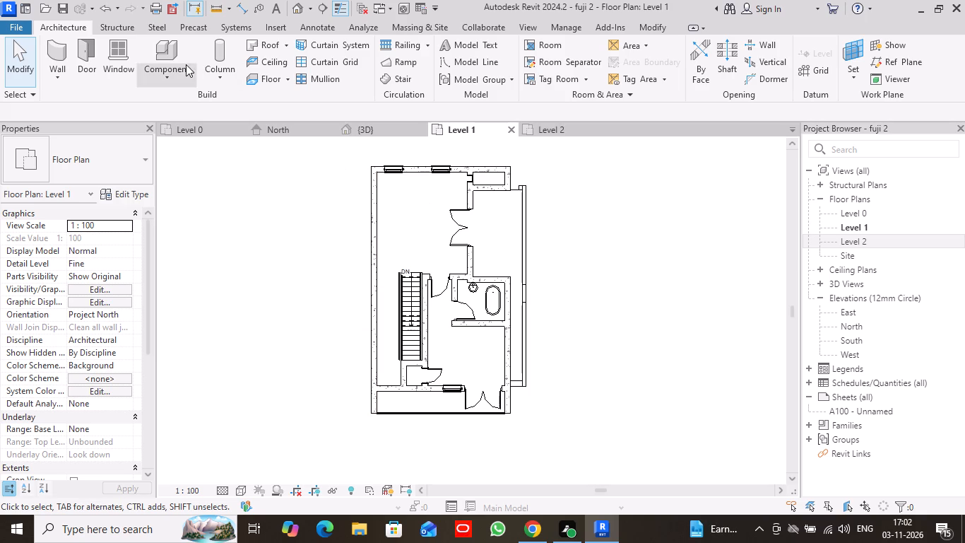
Start loading a component family for Level 1 and look through the Standing Desks and Work Surfaces folders of Furniture System.
{"action": "left_click", "coordinate": [164, 60]}
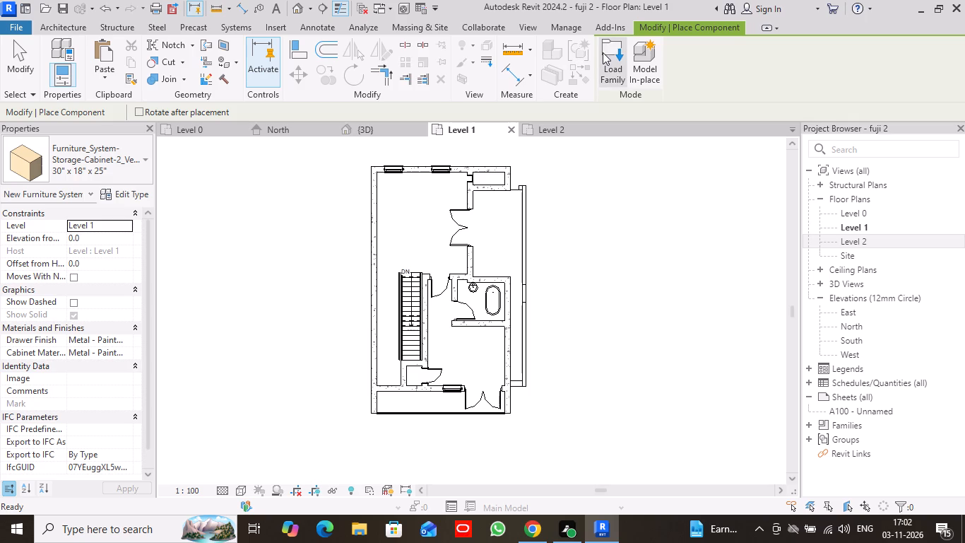
{"action": "left_click", "coordinate": [605, 52]}
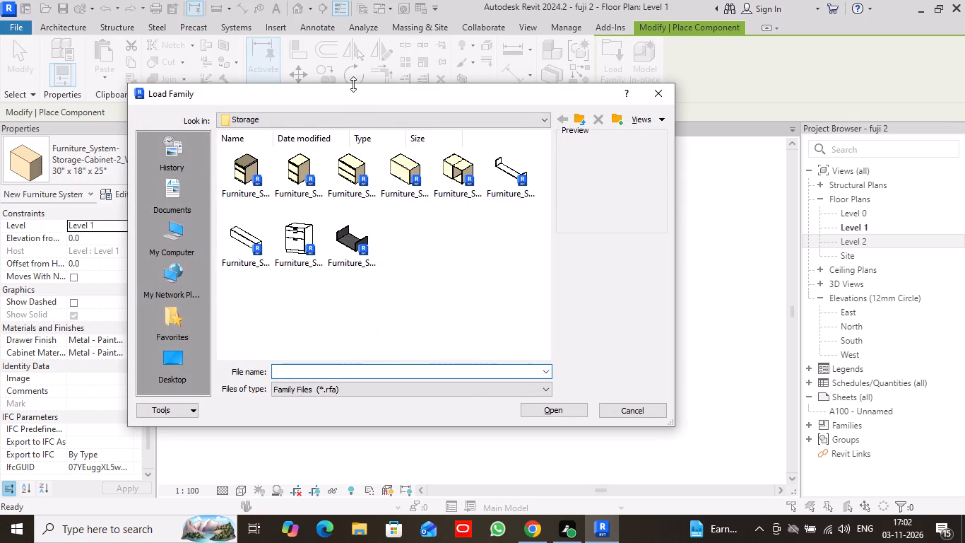
{"action": "left_click", "coordinate": [576, 114]}
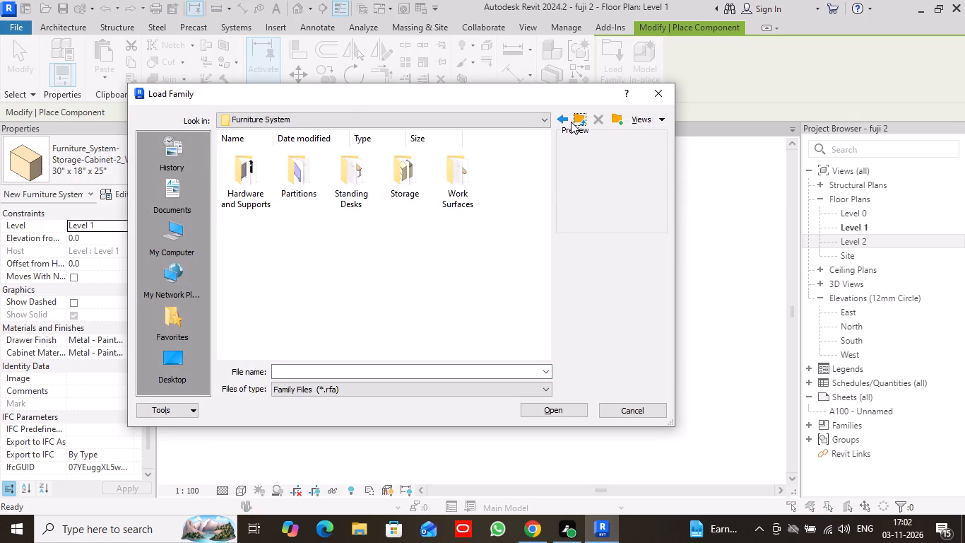
{"action": "double_click", "coordinate": [366, 169]}
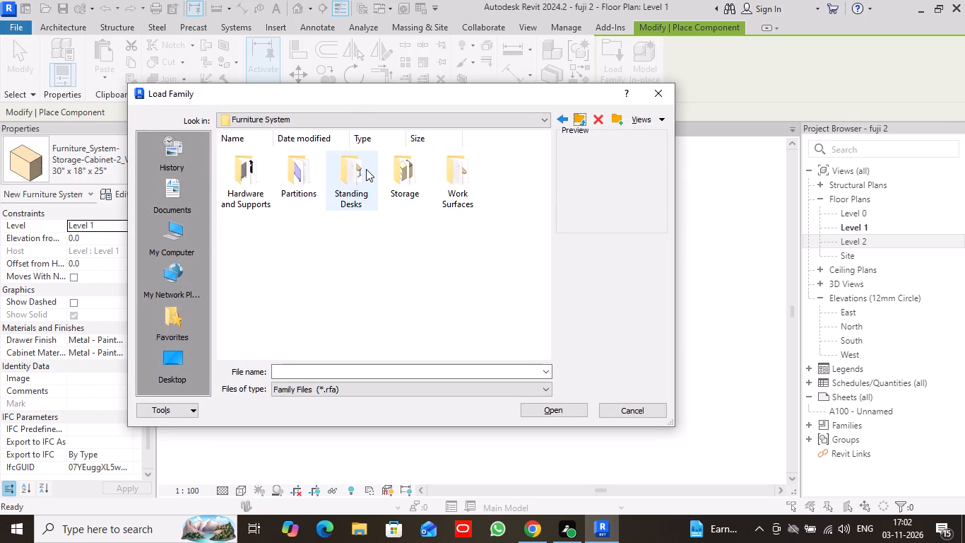
{"action": "left_click", "coordinate": [363, 180]}
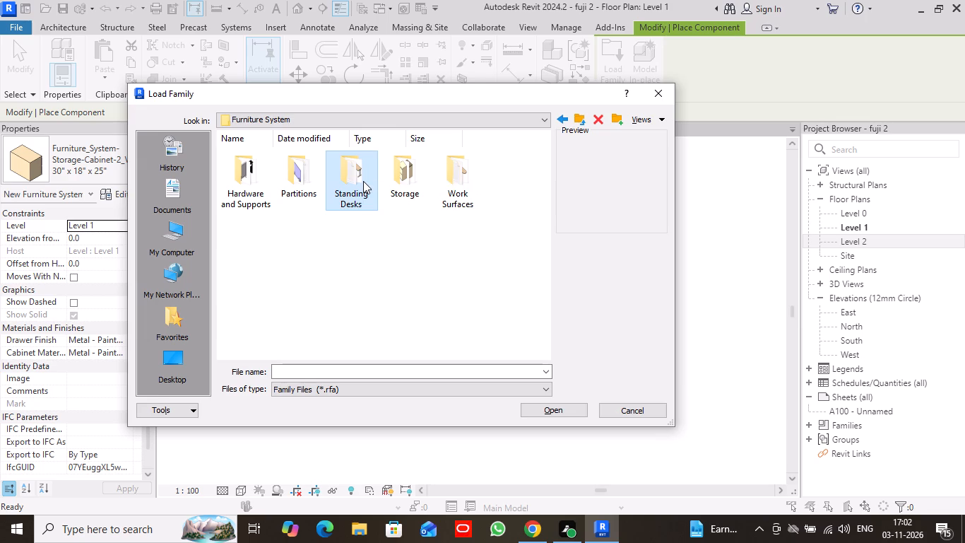
{"action": "left_click", "coordinate": [554, 408]}
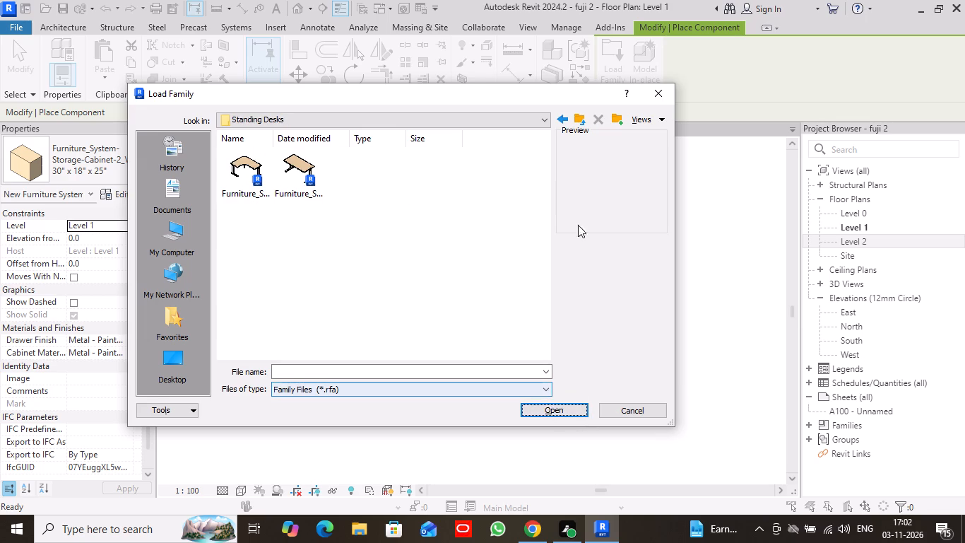
{"action": "left_click", "coordinate": [574, 115]}
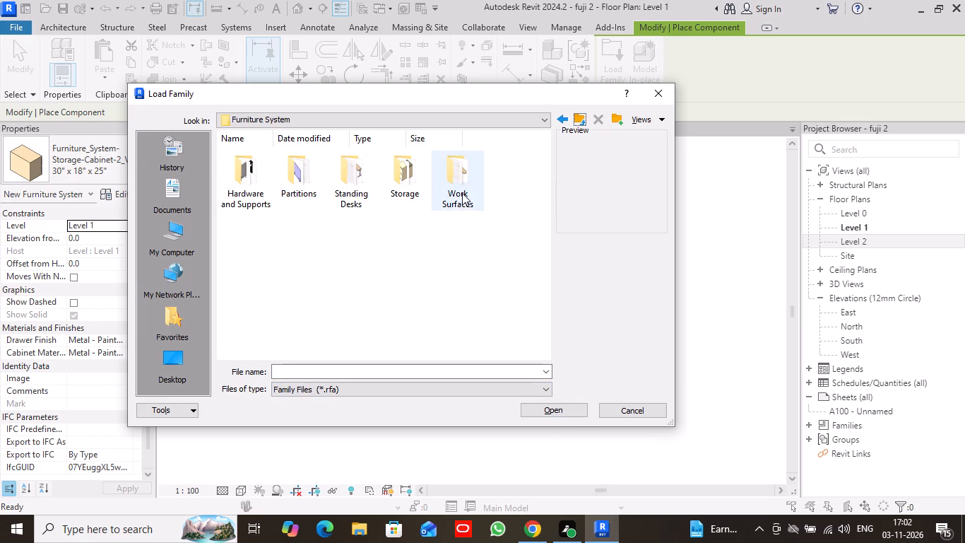
{"action": "left_click", "coordinate": [462, 192]}
{"action": "left_click", "coordinate": [560, 409]}
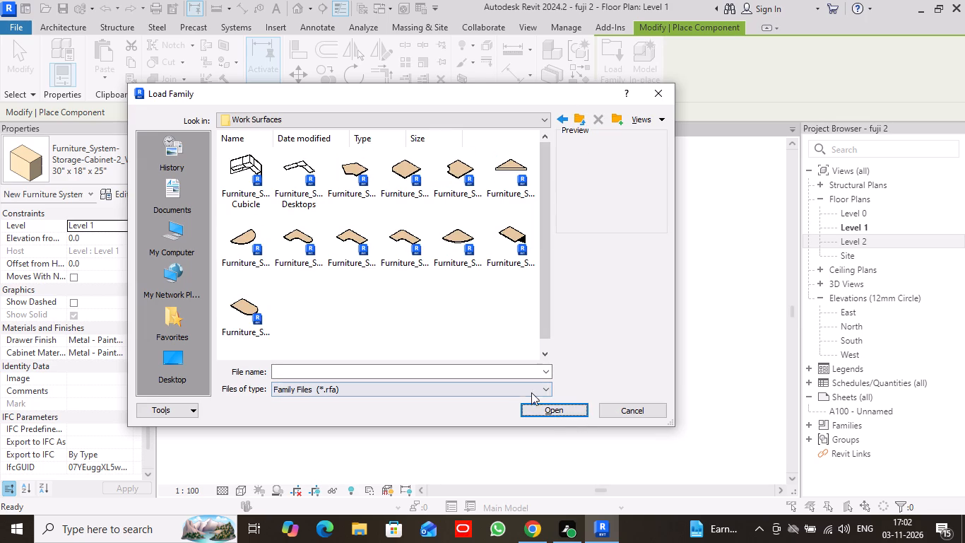
Look through the Conduit, Mechanical Architectural and Detail Items folders of the US family library.
{"action": "left_click", "coordinate": [578, 115]}
{"action": "left_click", "coordinate": [578, 115]}
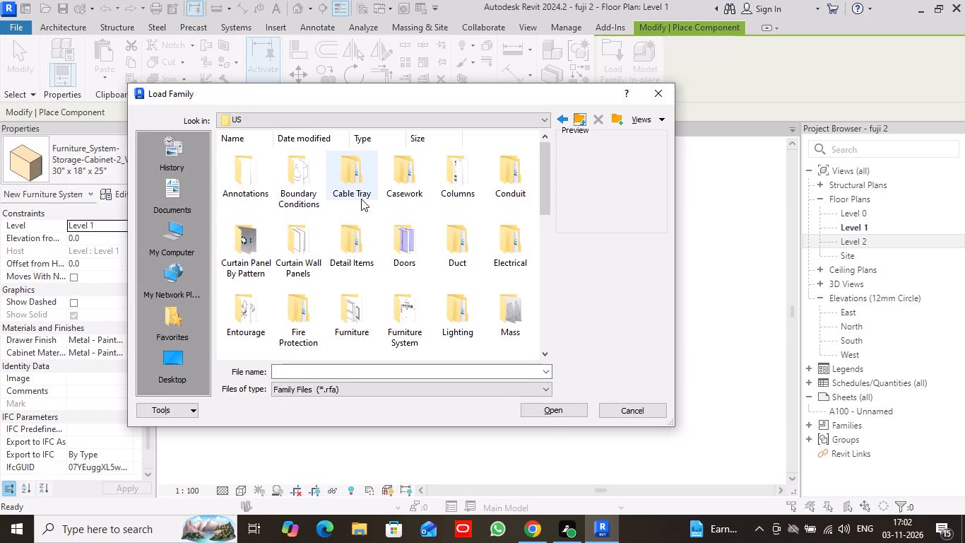
{"action": "left_click", "coordinate": [509, 199]}
{"action": "left_click", "coordinate": [558, 414]}
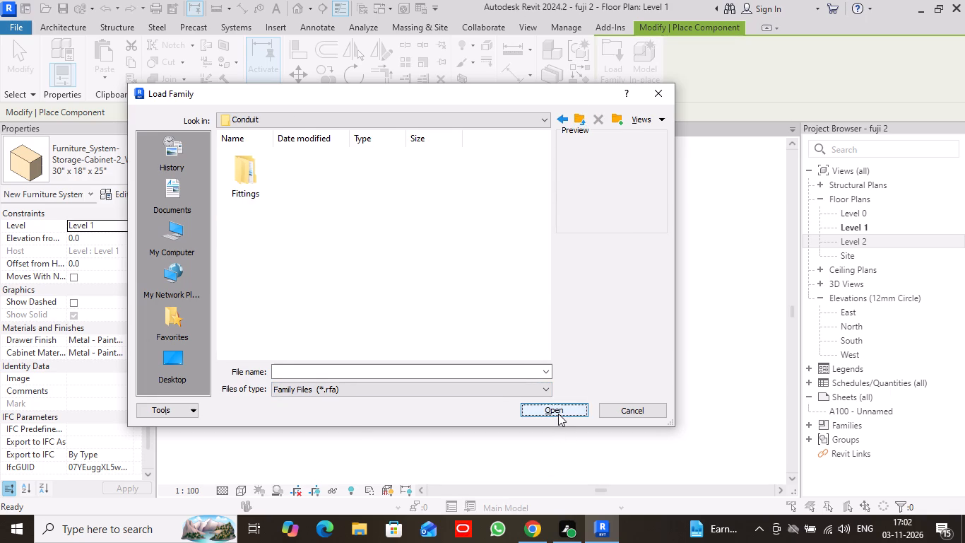
{"action": "left_click", "coordinate": [574, 117]}
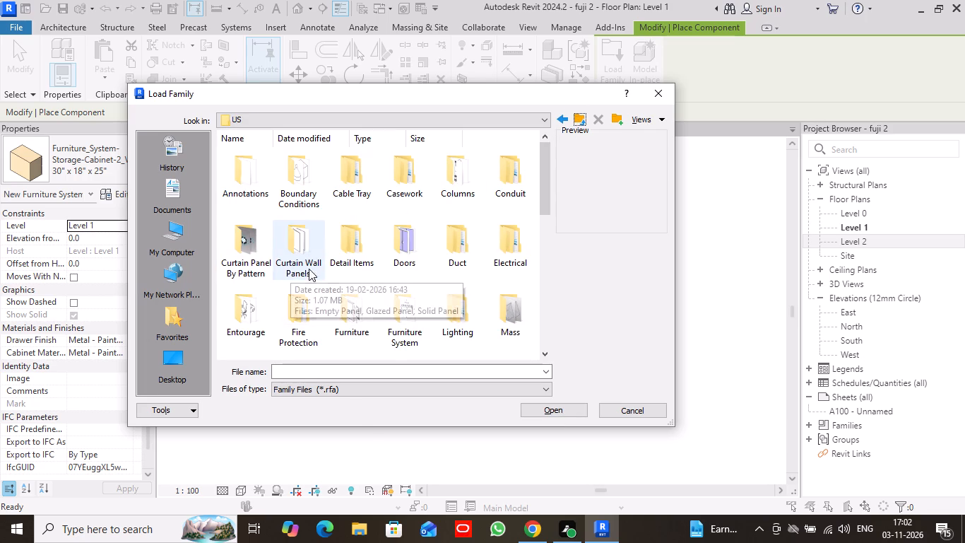
{"action": "scroll", "coordinate": [482, 264], "scroll_direction": "down", "scroll_amount": 1}
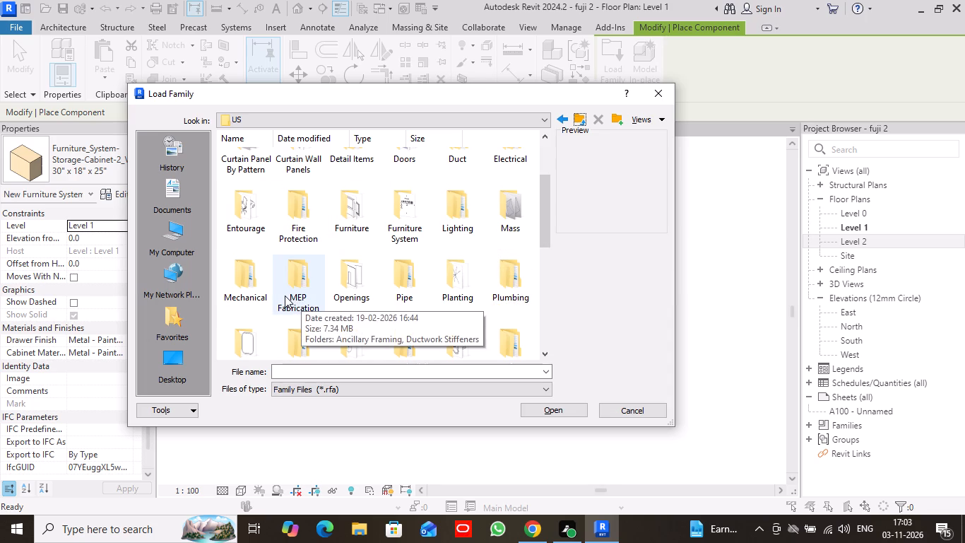
{"action": "left_click", "coordinate": [254, 283]}
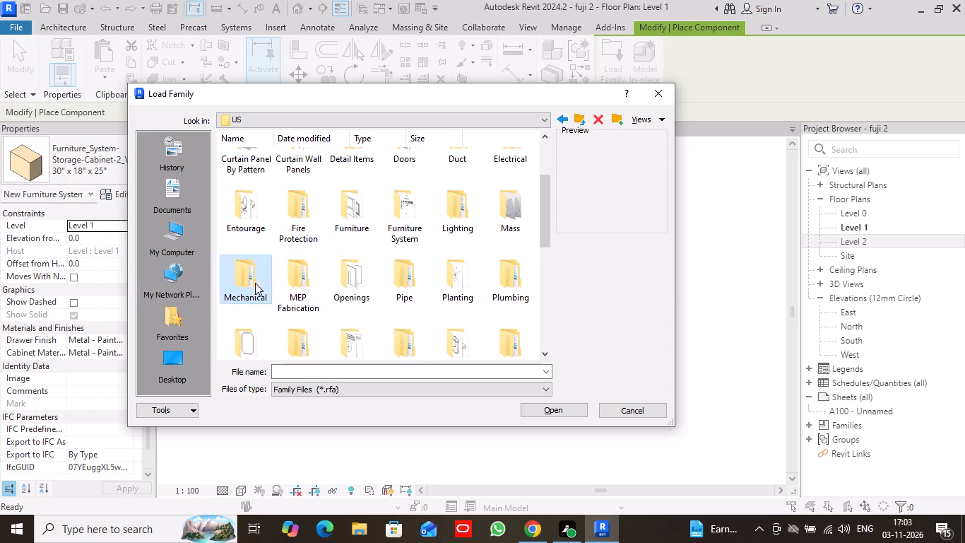
{"action": "left_click", "coordinate": [559, 409]}
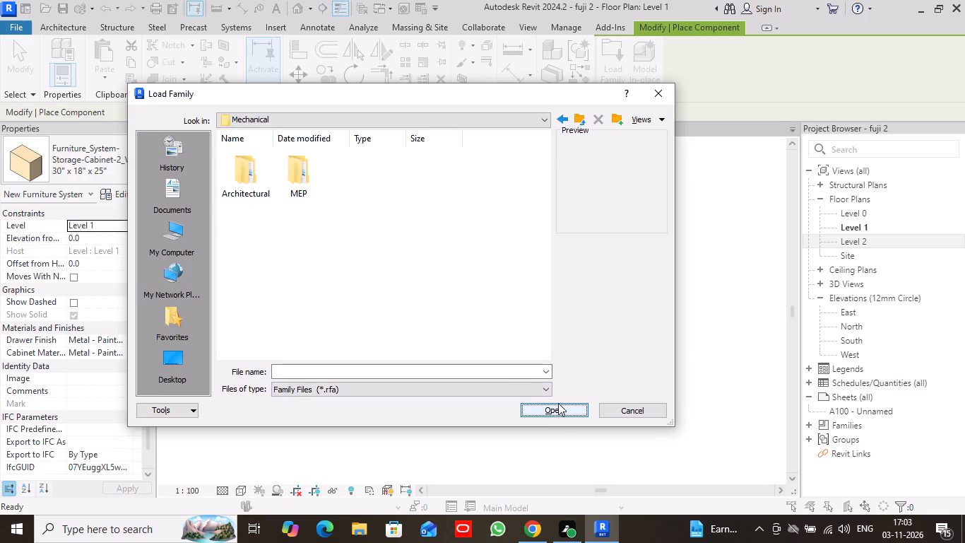
{"action": "left_click", "coordinate": [242, 173]}
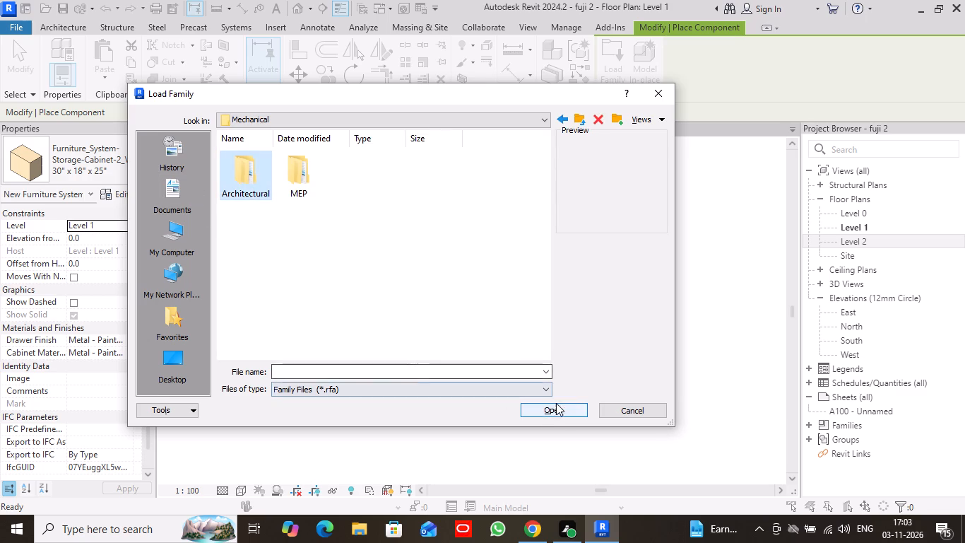
{"action": "left_click", "coordinate": [557, 404]}
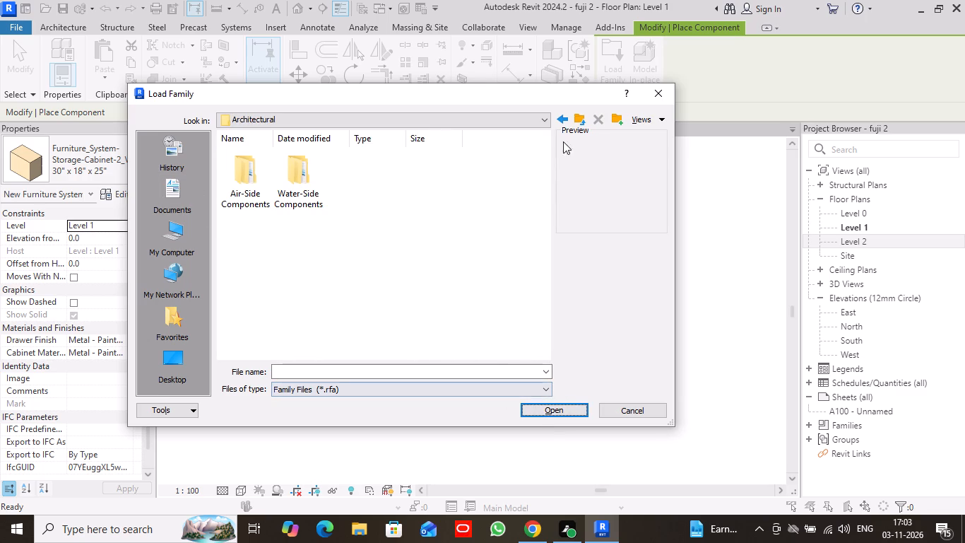
{"action": "left_click", "coordinate": [577, 114]}
{"action": "left_click", "coordinate": [577, 114]}
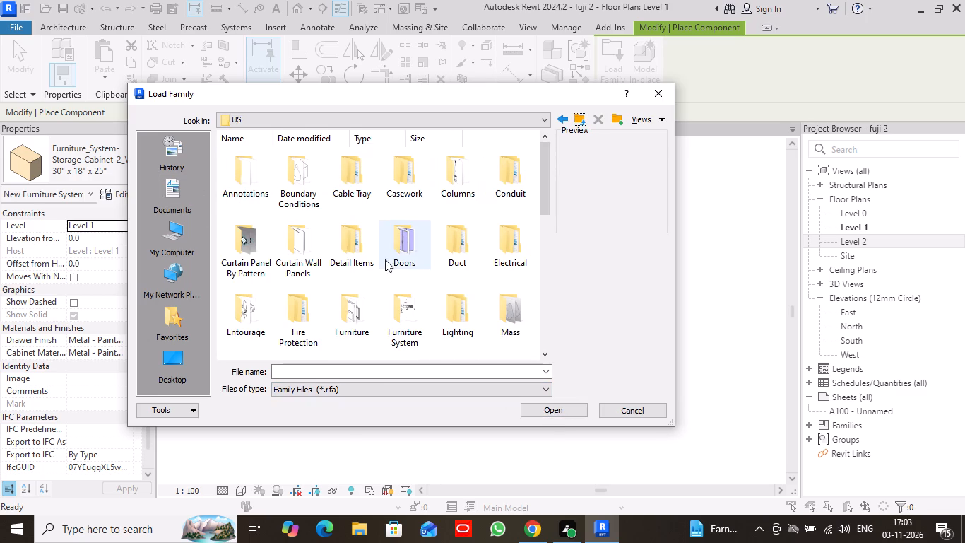
{"action": "left_click", "coordinate": [369, 261]}
{"action": "left_click", "coordinate": [543, 411]}
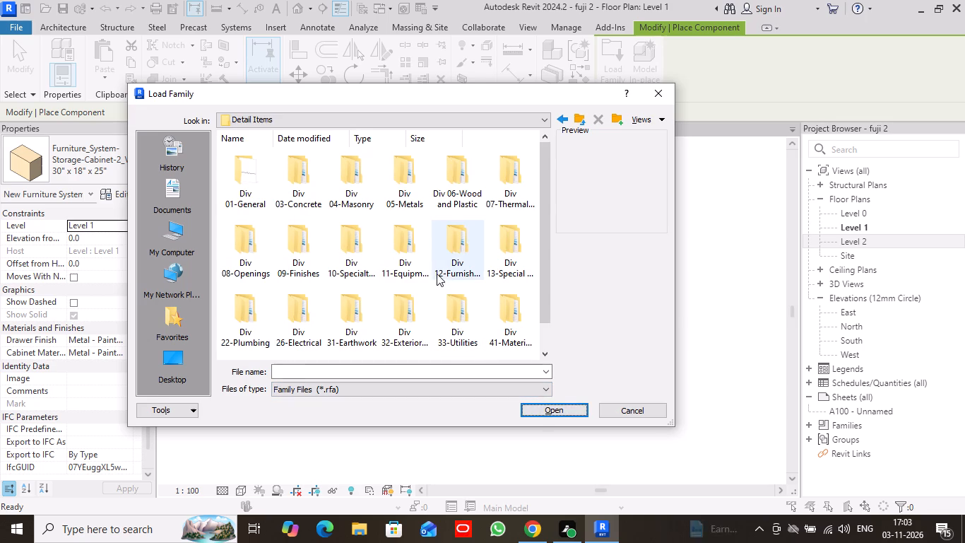
{"action": "scroll", "coordinate": [455, 243], "scroll_direction": "down", "scroll_amount": 1}
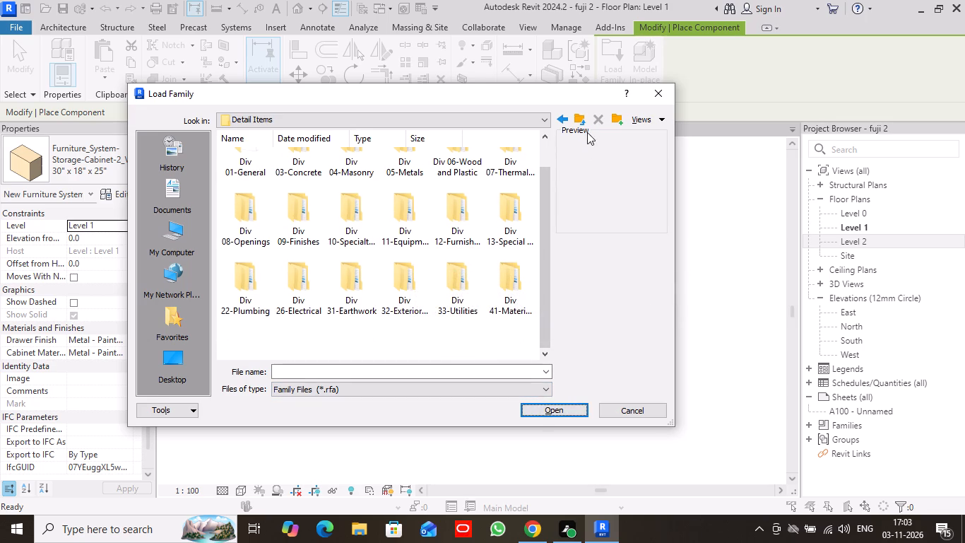
Look through the US family library's folders and examine the Food Service families within Specialty Equipment.
{"action": "left_click", "coordinate": [579, 115]}
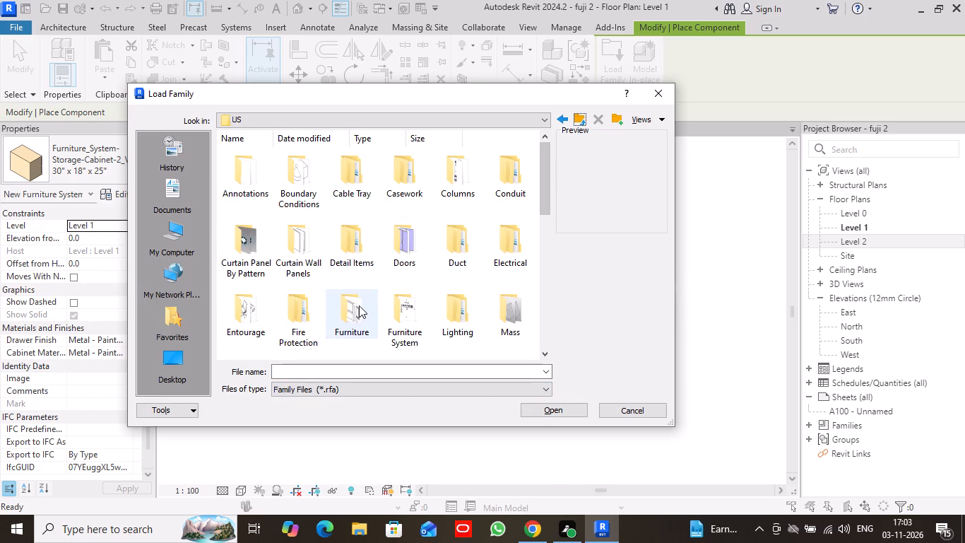
{"action": "left_click", "coordinate": [355, 303]}
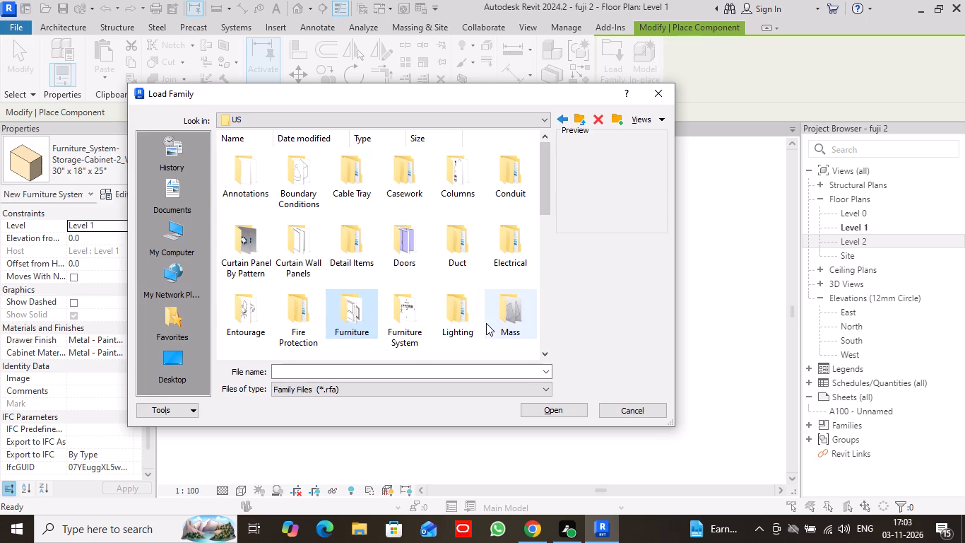
{"action": "scroll", "coordinate": [516, 324], "scroll_direction": "down", "scroll_amount": 1}
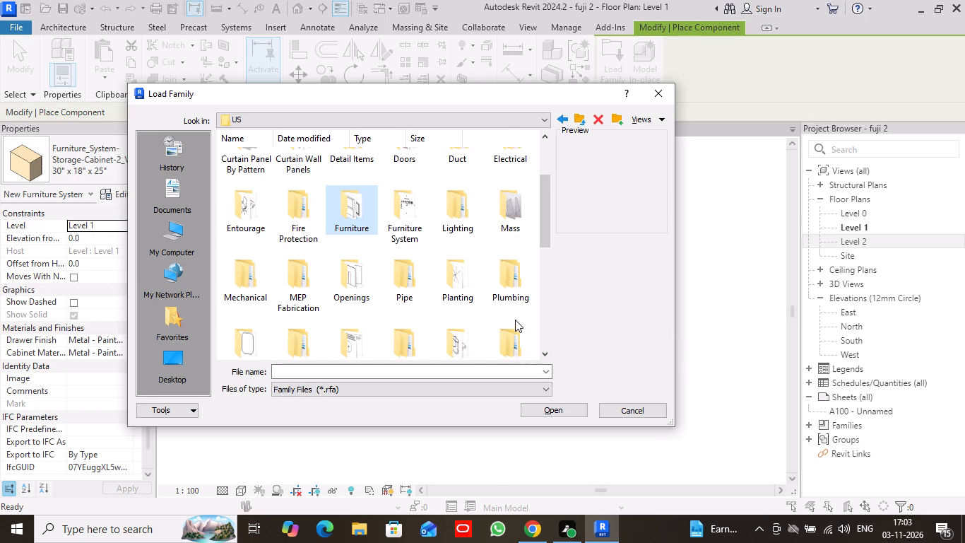
{"action": "scroll", "coordinate": [353, 289], "scroll_direction": "down", "scroll_amount": 1}
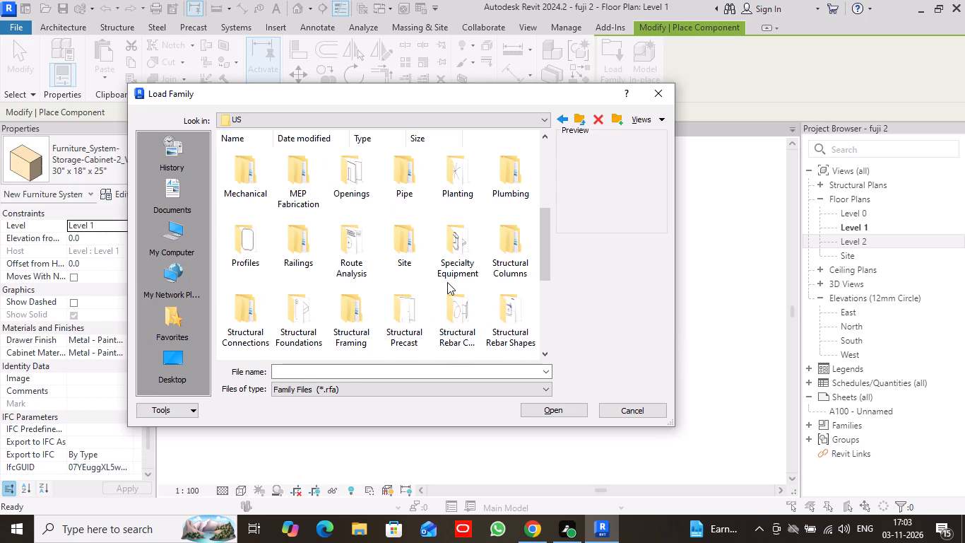
{"action": "left_click", "coordinate": [473, 269]}
{"action": "left_click", "coordinate": [555, 409]}
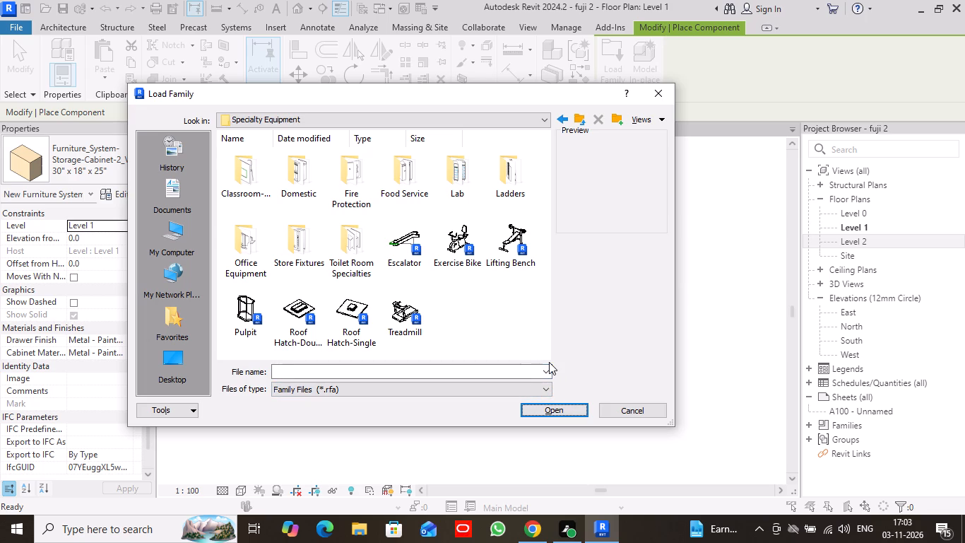
{"action": "left_click", "coordinate": [406, 180]}
{"action": "left_click", "coordinate": [543, 404]}
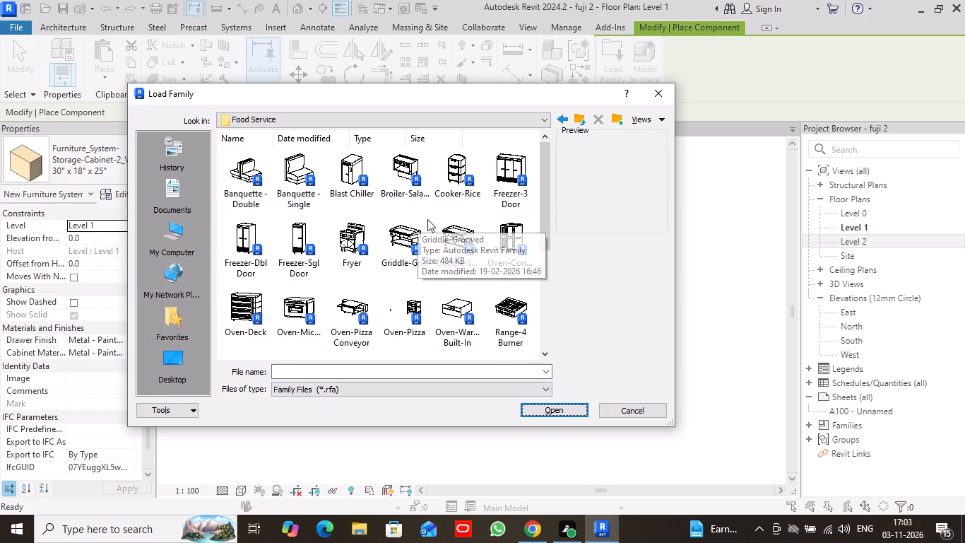
{"action": "scroll", "coordinate": [428, 218], "scroll_direction": "down", "scroll_amount": 2}
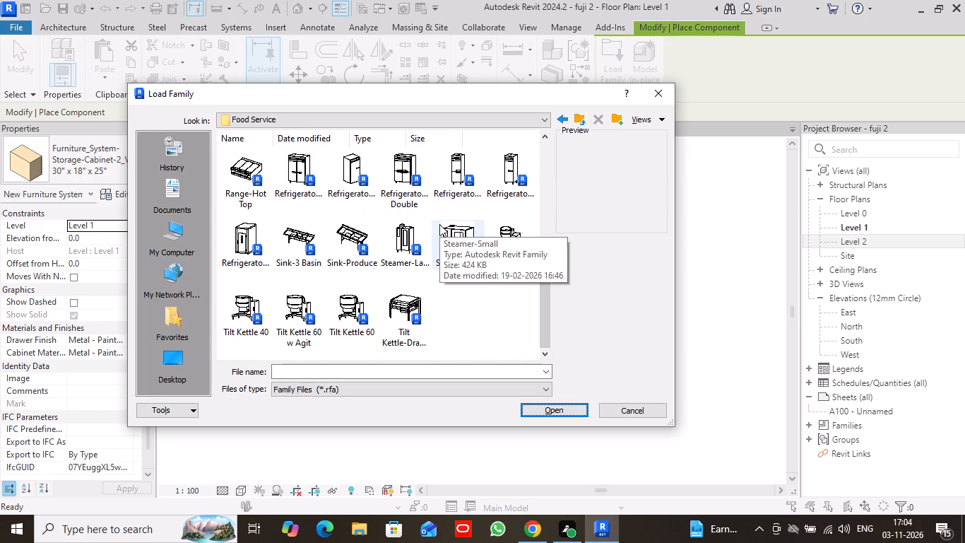
{"action": "scroll", "coordinate": [439, 224], "scroll_direction": "up", "scroll_amount": 2}
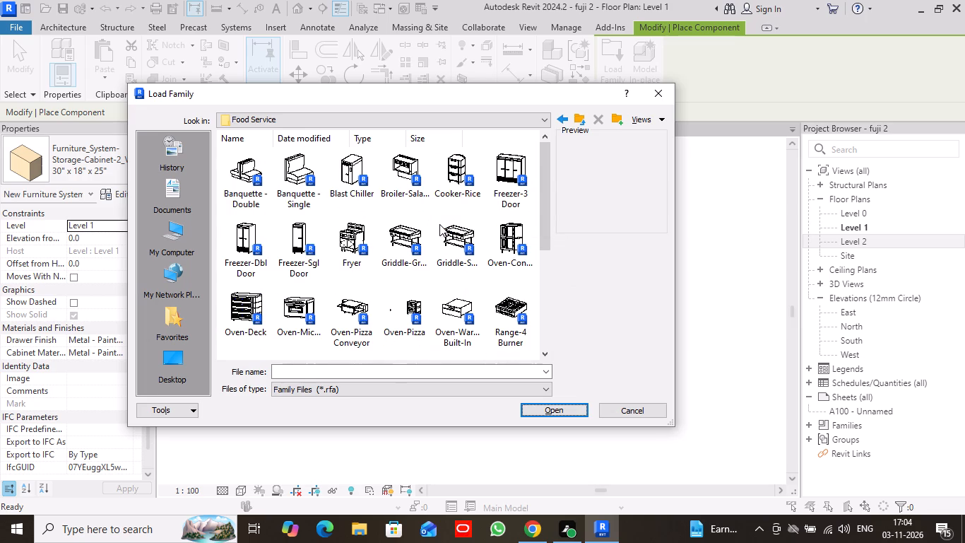
{"action": "scroll", "coordinate": [439, 224], "scroll_direction": "up", "scroll_amount": 2}
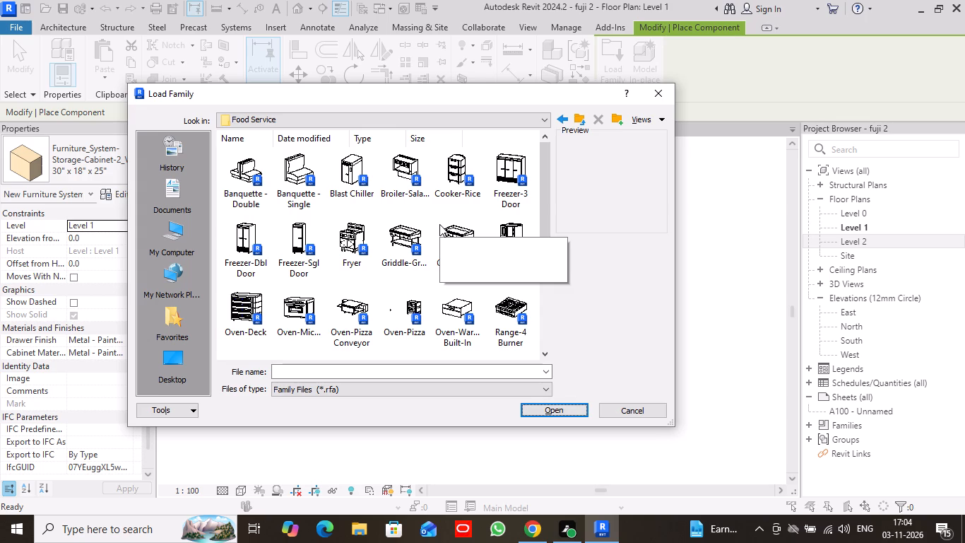
Load the Shelf - Book family from the Store Fixtures folder of Specialty Equipment.
{"action": "left_click", "coordinate": [577, 120]}
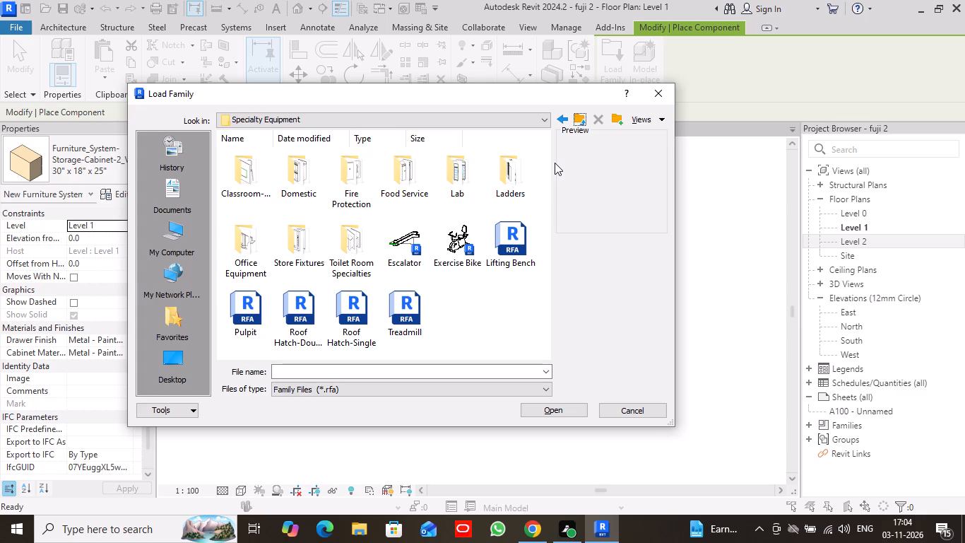
{"action": "left_click", "coordinate": [303, 254]}
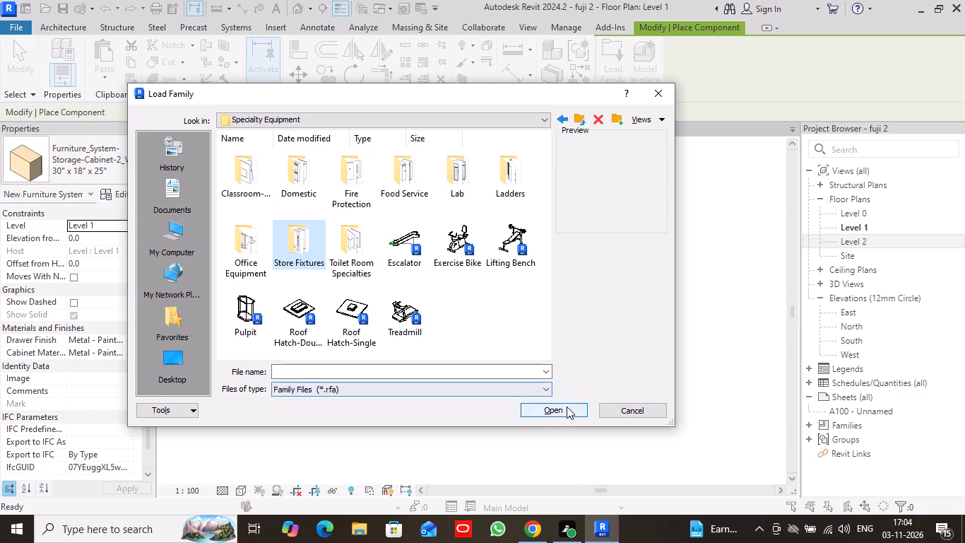
{"action": "left_click", "coordinate": [567, 407]}
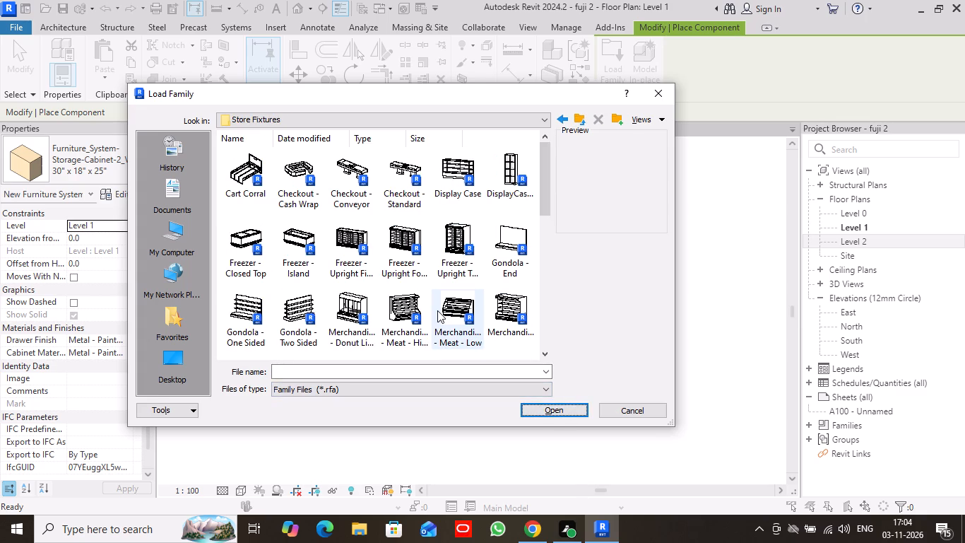
{"action": "scroll", "coordinate": [469, 253], "scroll_direction": "down", "scroll_amount": 1}
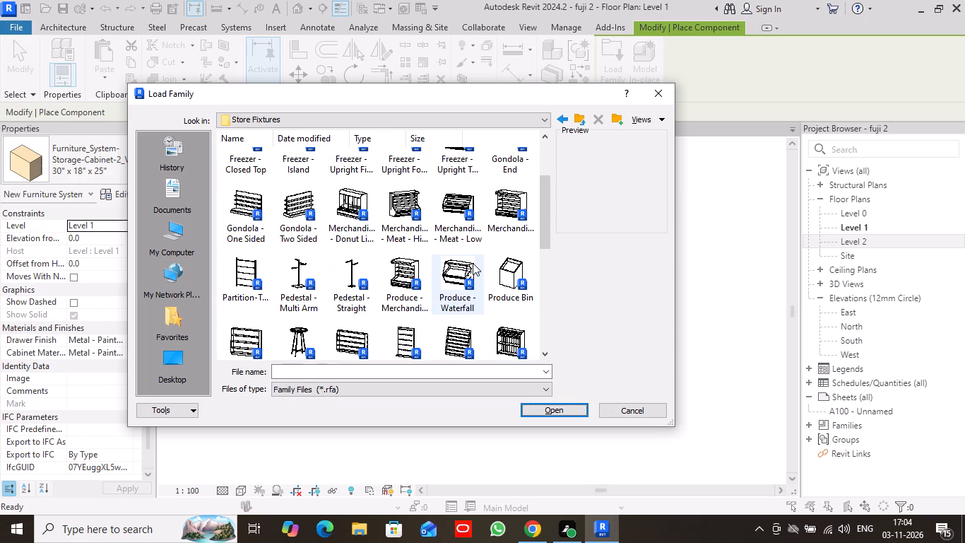
{"action": "scroll", "coordinate": [473, 263], "scroll_direction": "down", "scroll_amount": 2}
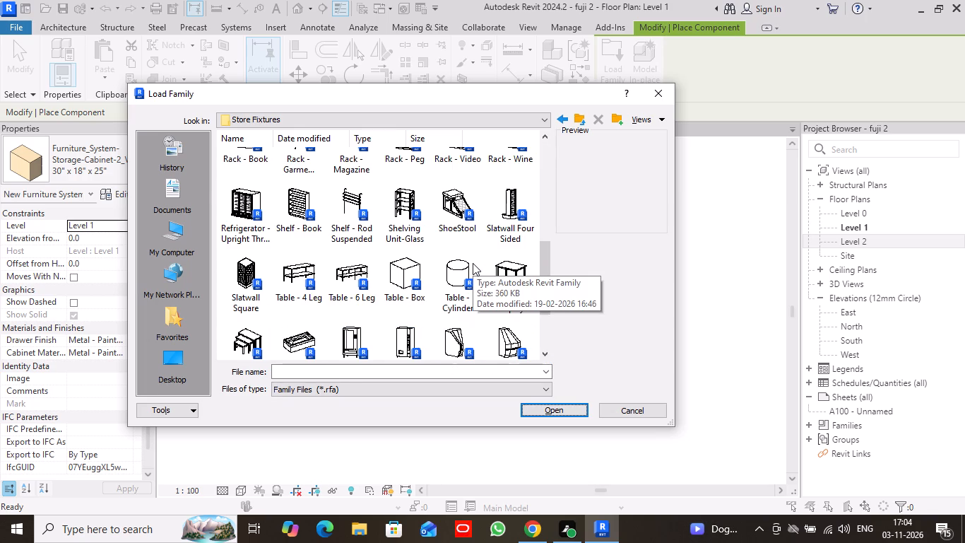
{"action": "scroll", "coordinate": [473, 263], "scroll_direction": "down", "scroll_amount": 2}
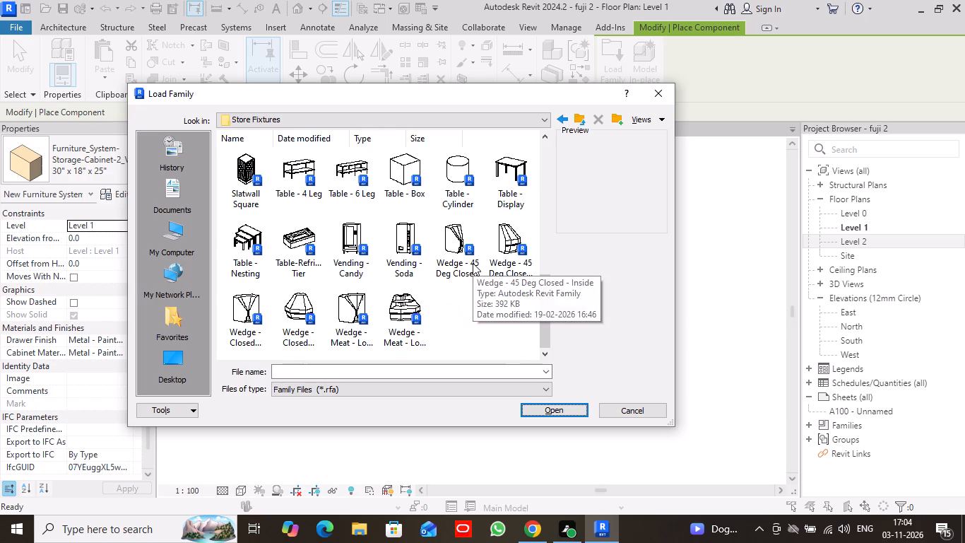
{"action": "scroll", "coordinate": [473, 263], "scroll_direction": "up", "scroll_amount": 4}
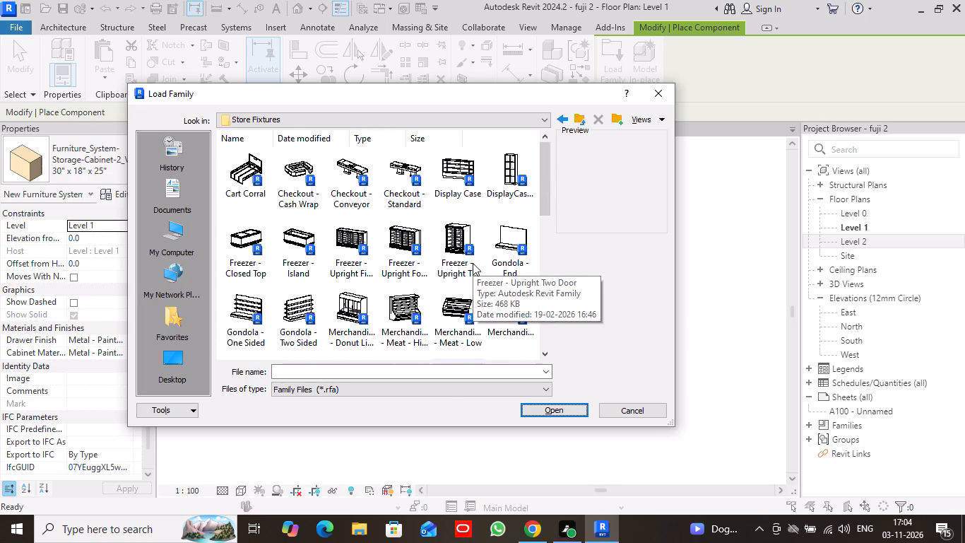
{"action": "scroll", "coordinate": [473, 263], "scroll_direction": "up", "scroll_amount": 1}
{"action": "scroll", "coordinate": [465, 281], "scroll_direction": "down", "scroll_amount": 1}
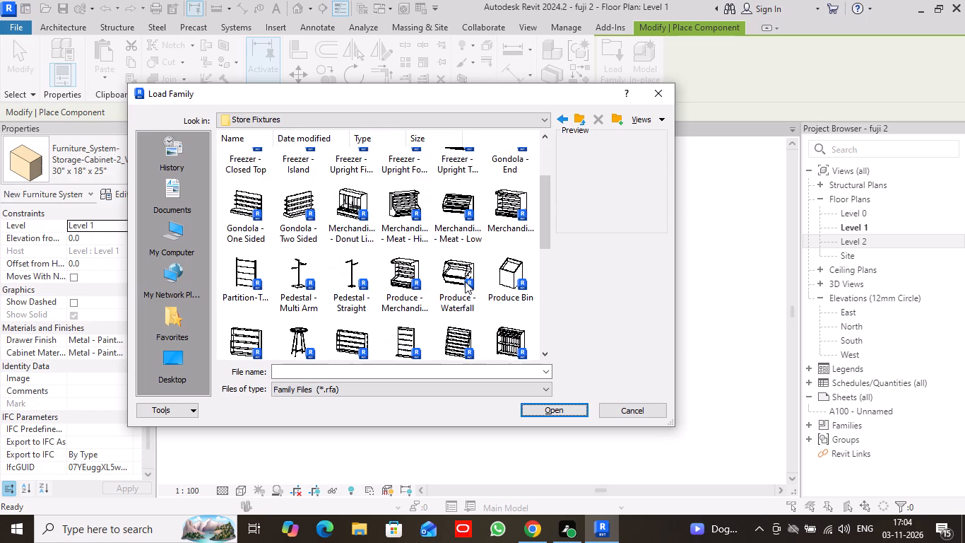
{"action": "scroll", "coordinate": [455, 269], "scroll_direction": "down", "scroll_amount": 1}
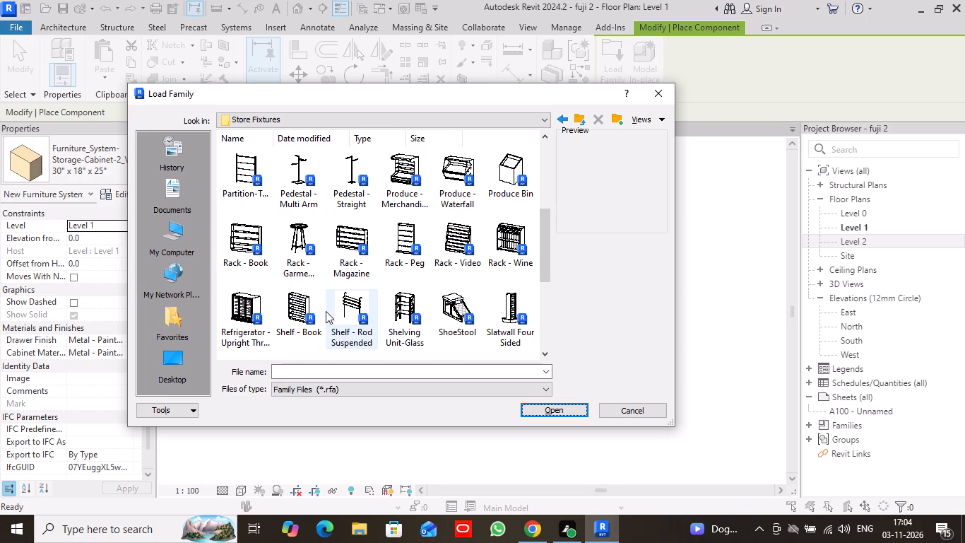
{"action": "left_click", "coordinate": [314, 311]}
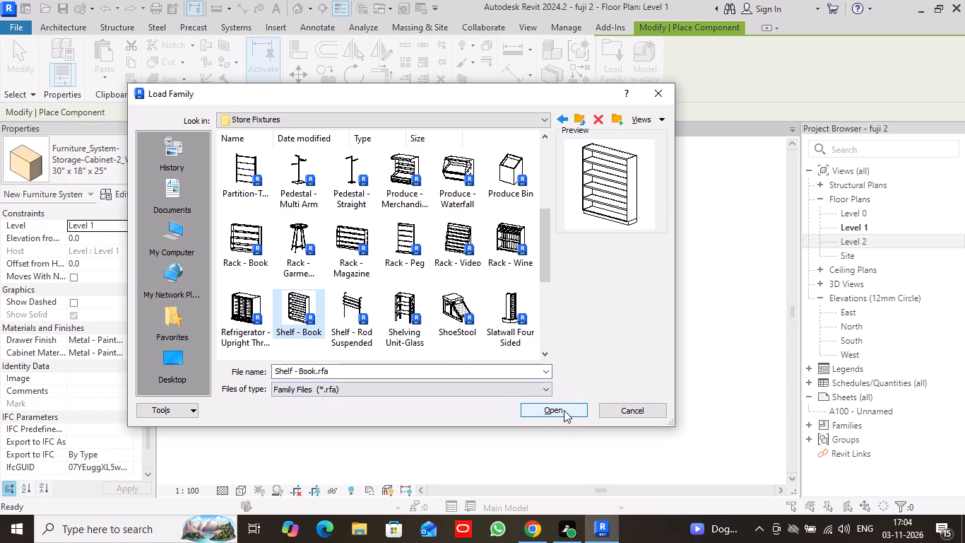
{"action": "left_click", "coordinate": [564, 410]}
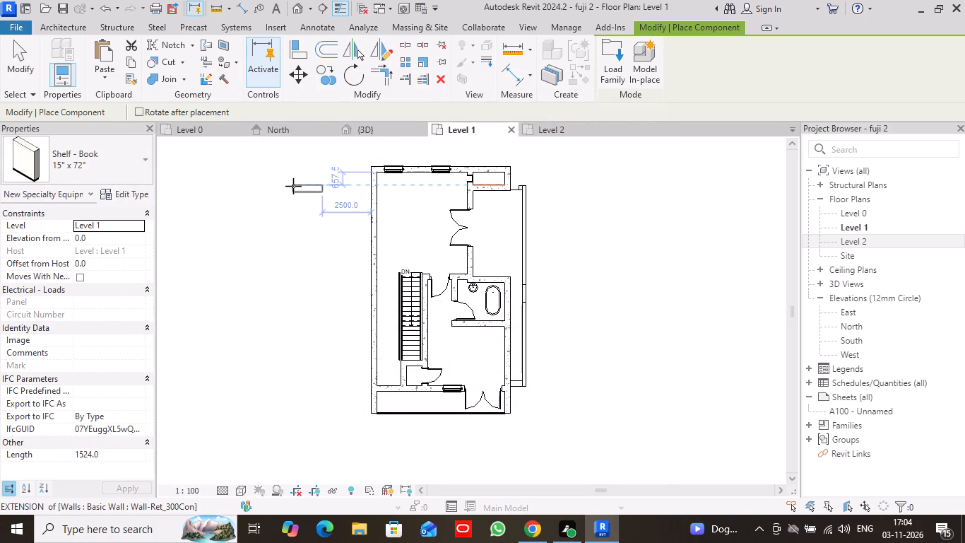
Delete the two vertical file storage cabinets from the small room beside the toilet on the Level 0 floor plan.
{"action": "left_click", "coordinate": [214, 136]}
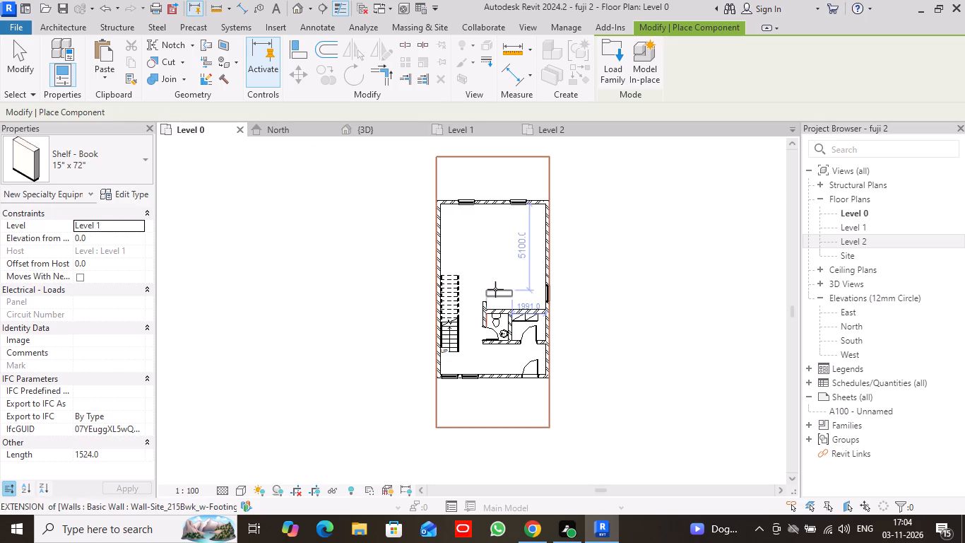
{"action": "scroll", "coordinate": [540, 330], "scroll_direction": "up", "scroll_amount": 14}
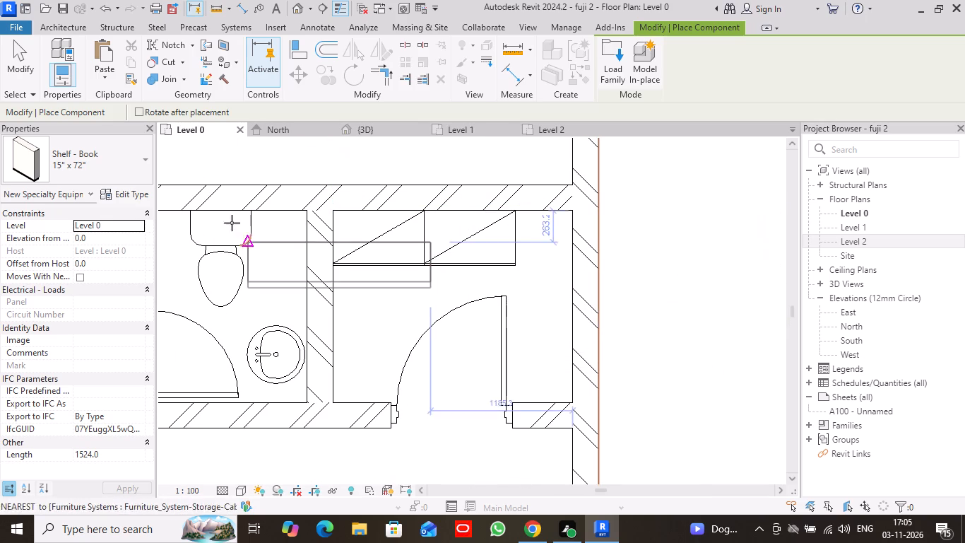
{"action": "left_click", "coordinate": [32, 62]}
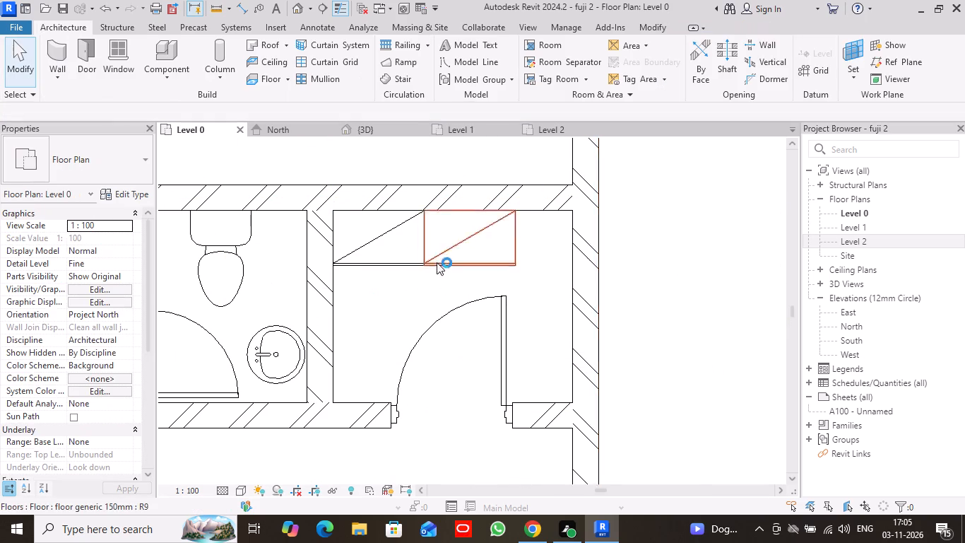
{"action": "left_click", "coordinate": [444, 256]}
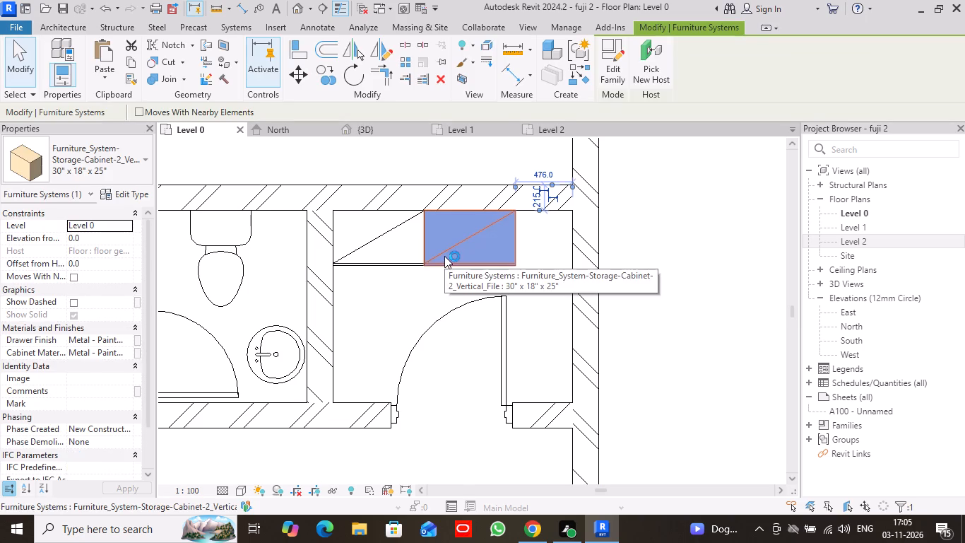
{"action": "key", "text": "Delete"}
{"action": "left_click", "coordinate": [403, 258]}
{"action": "key", "text": "Delete"}
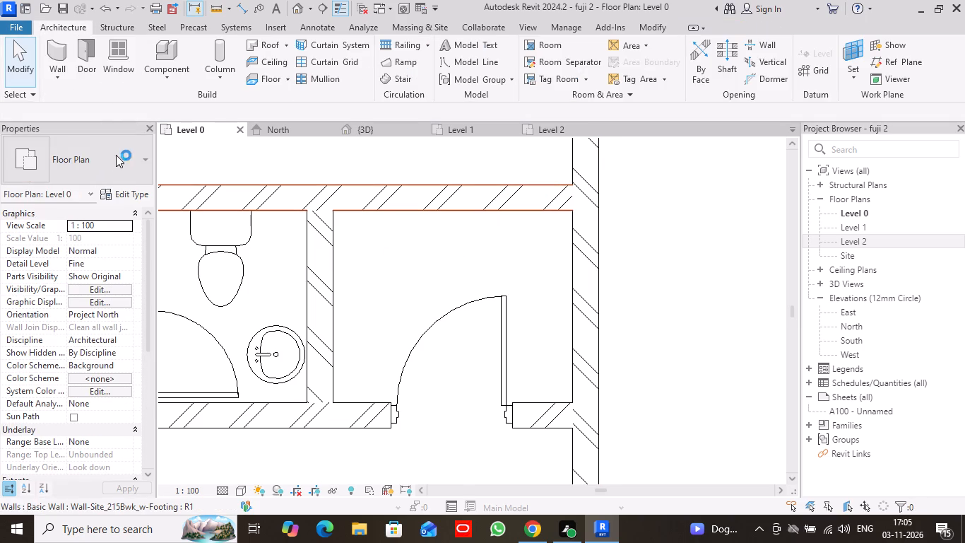
Place two 15" x 72" Shelf - Book units on Level 0, rotated along the small room's two opposite side walls.
{"action": "left_click", "coordinate": [172, 65]}
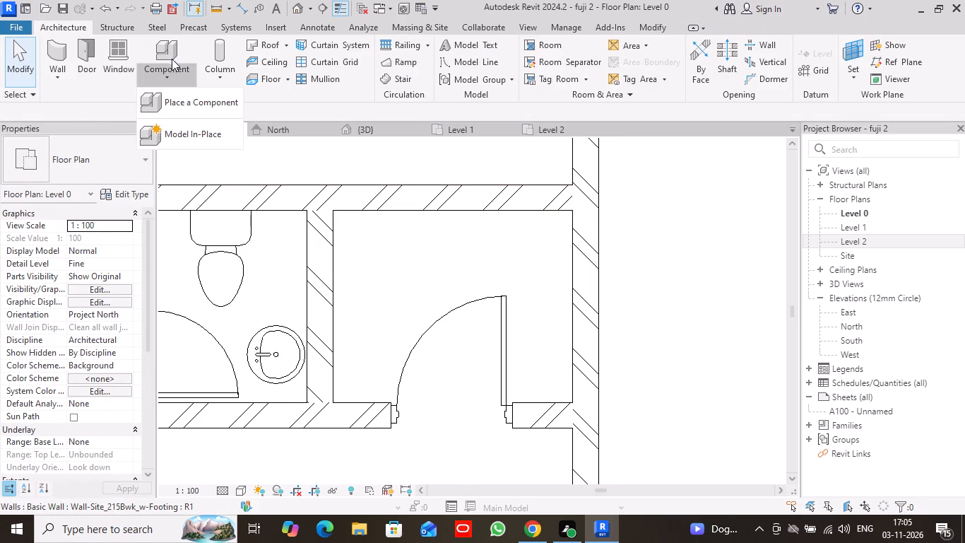
{"action": "left_click", "coordinate": [172, 58]}
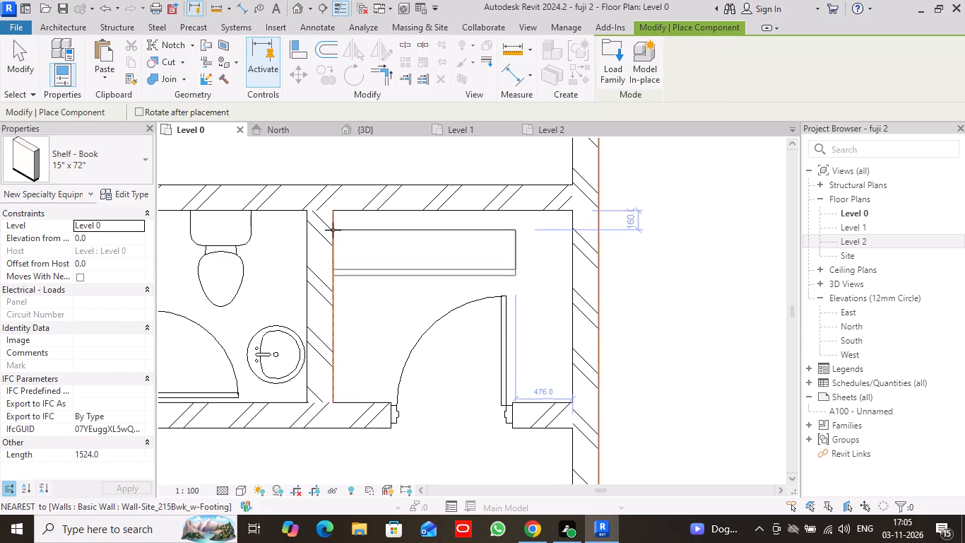
{"action": "key", "text": "space"}
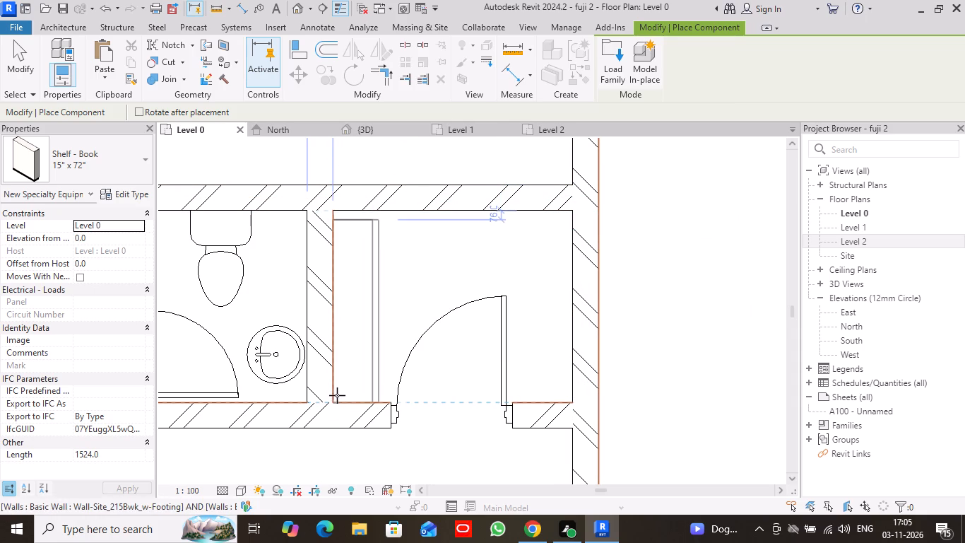
{"action": "left_click", "coordinate": [337, 392]}
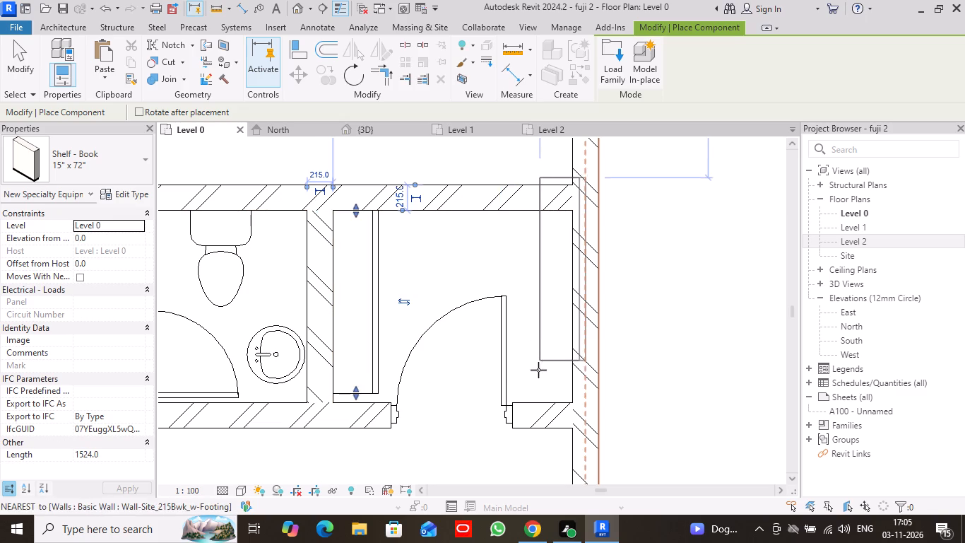
{"action": "key", "text": "space"}
{"action": "key", "text": "space"}
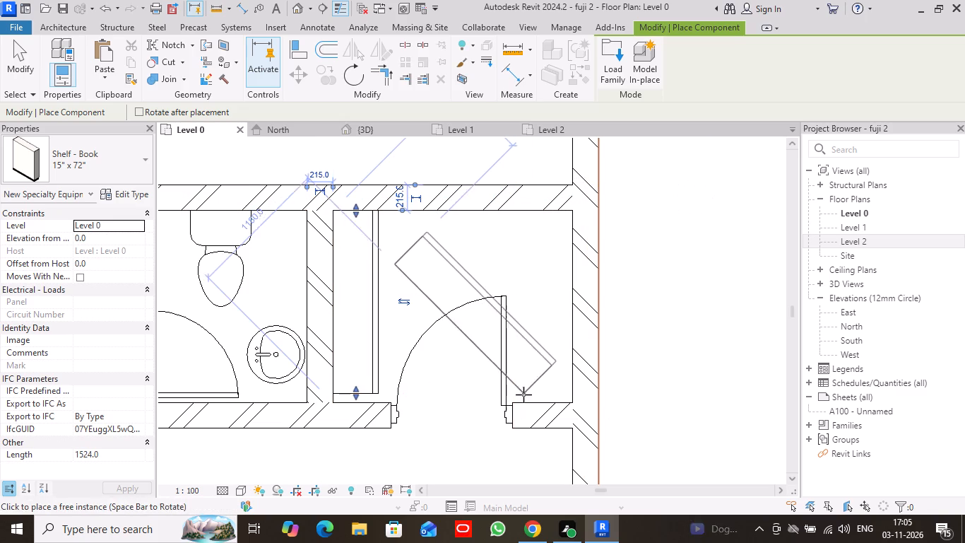
{"action": "key", "text": "space"}
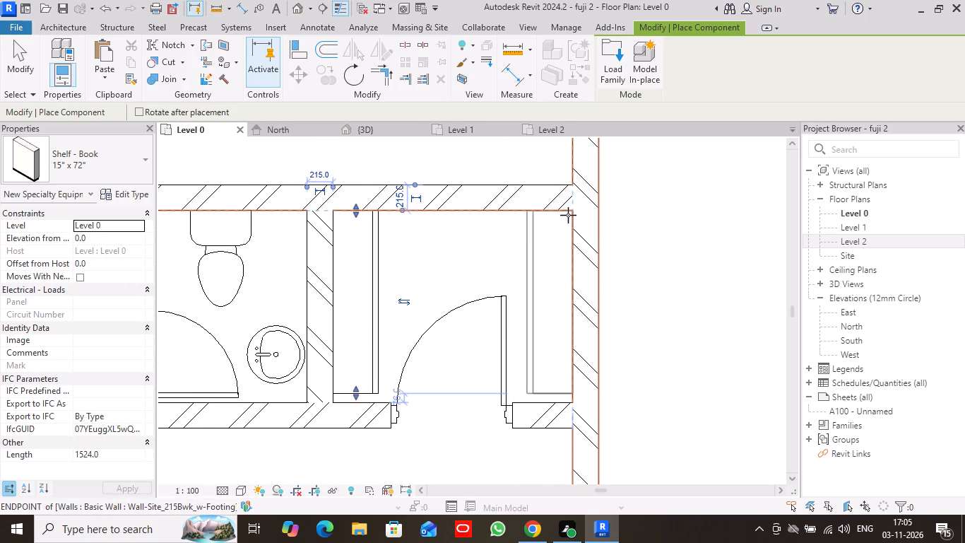
{"action": "left_click", "coordinate": [568, 215]}
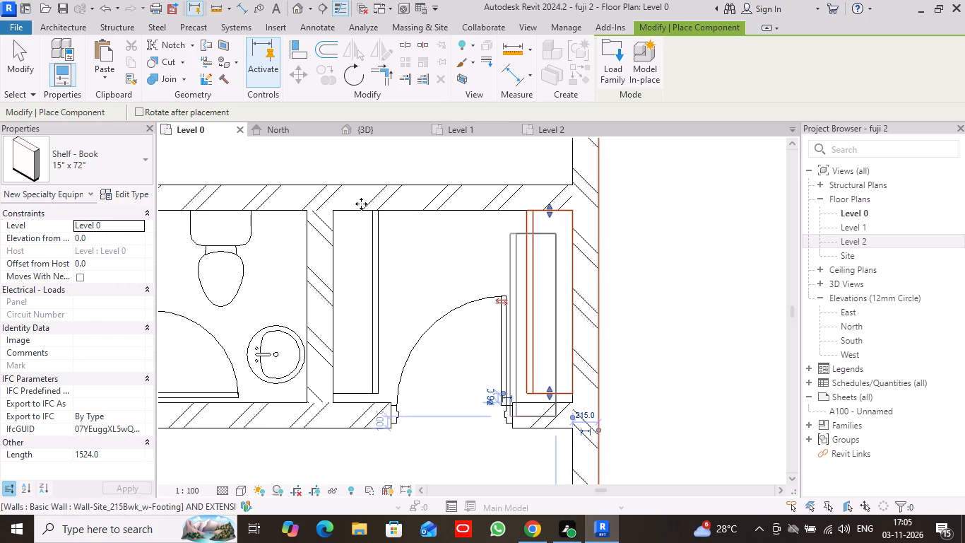
{"action": "left_click", "coordinate": [12, 65]}
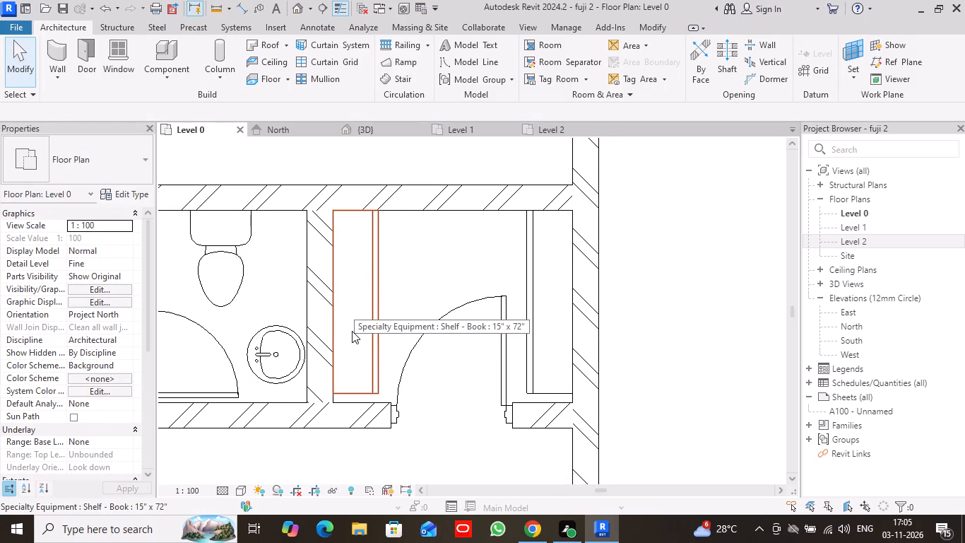
Nudge both book shelves in the small room slightly toward the door wall, centring them between the two end walls.
{"action": "left_click", "coordinate": [374, 335]}
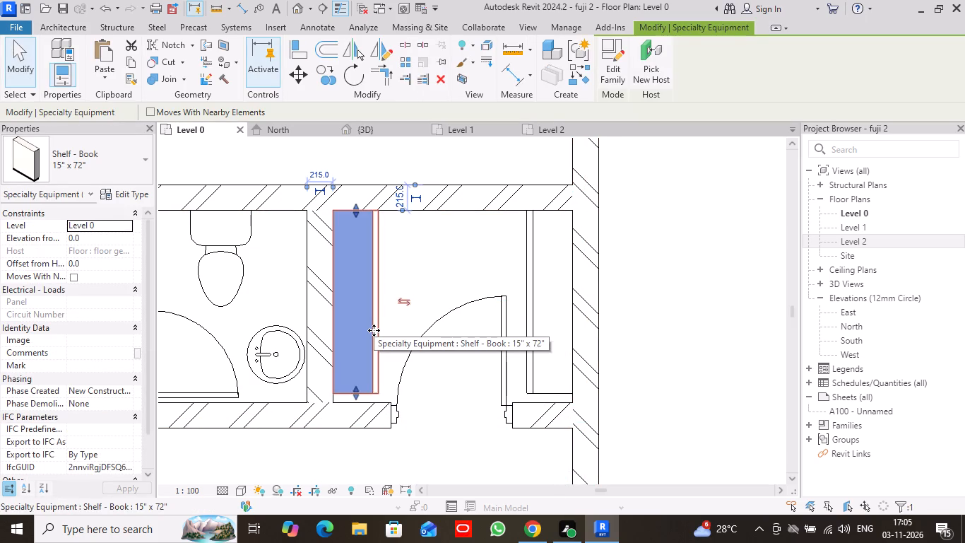
{"action": "key", "text": "Down"}
{"action": "key", "text": "Down"}
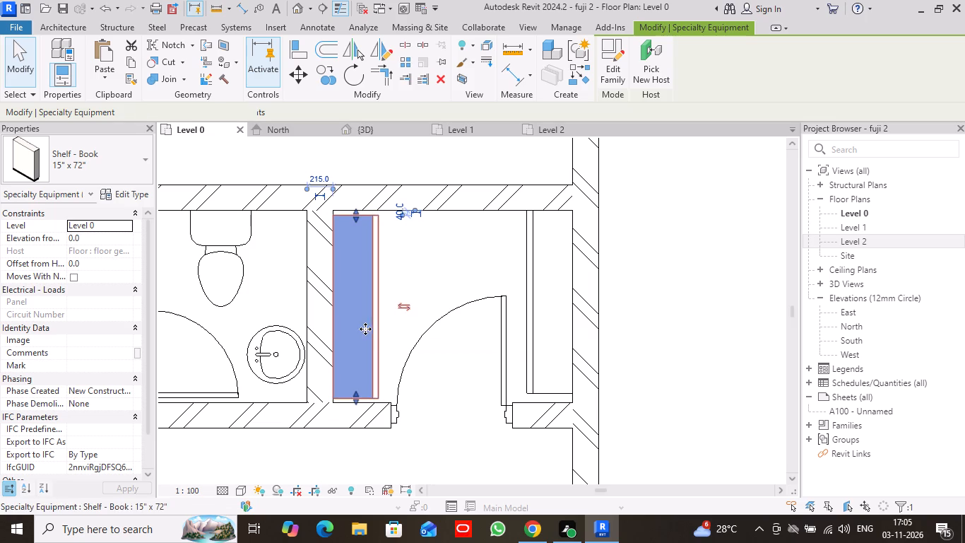
{"action": "left_click", "coordinate": [531, 312]}
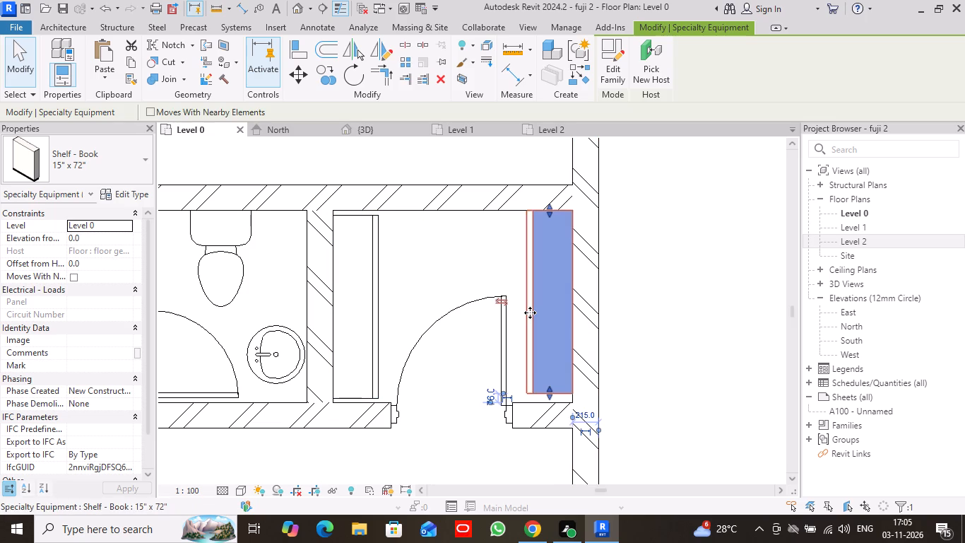
{"action": "key", "text": "Down"}
{"action": "key", "text": "Down"}
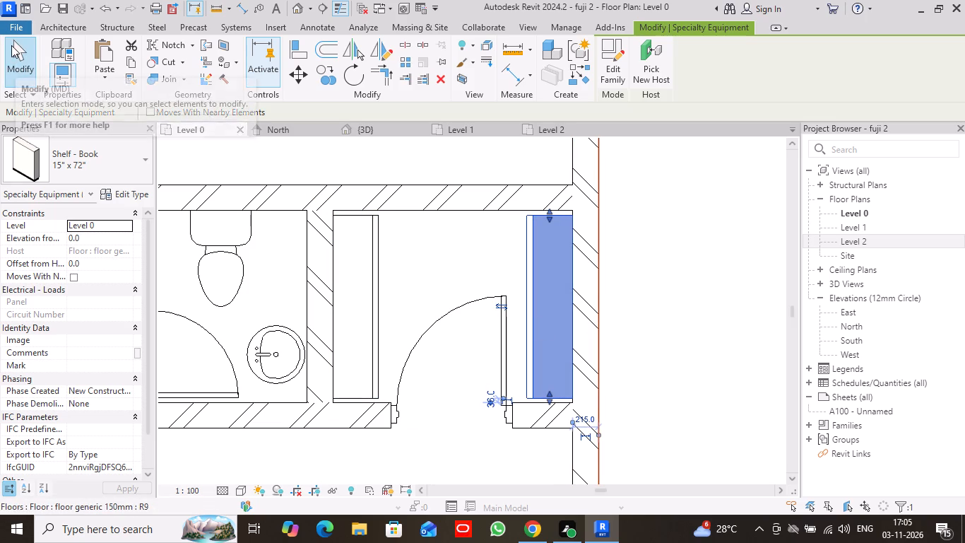
{"action": "left_click", "coordinate": [17, 66]}
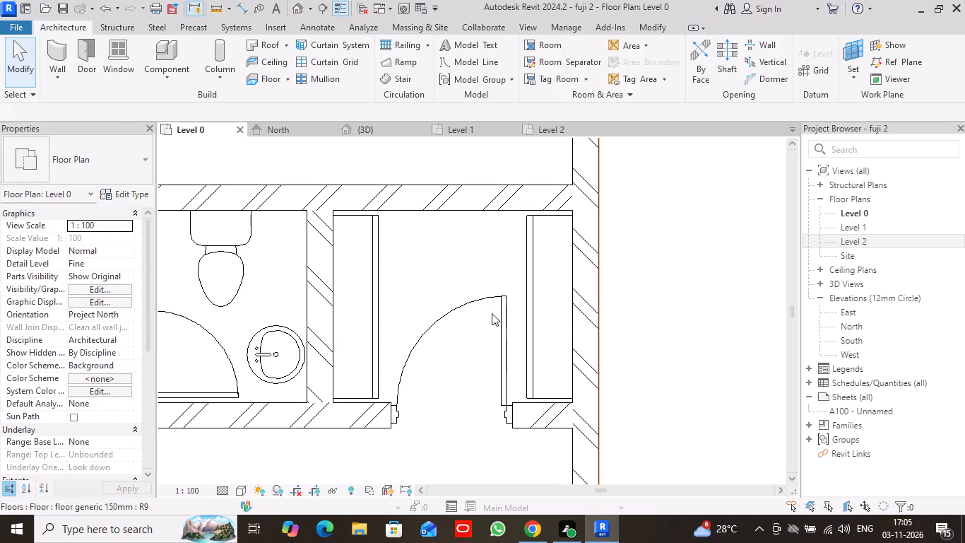
Set the Level 0 floor plan's visual style to Shaded.
{"action": "scroll", "coordinate": [638, 335], "scroll_direction": "down", "scroll_amount": 7}
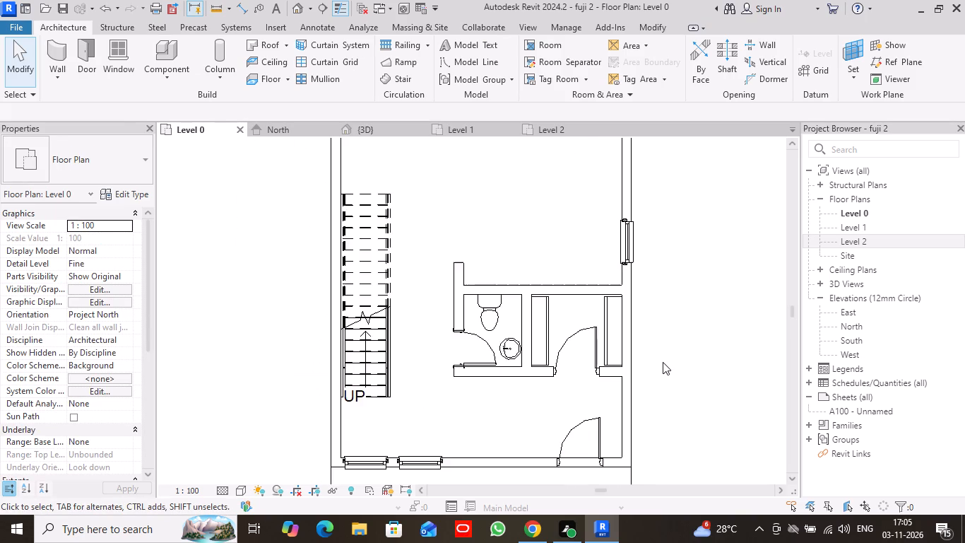
{"action": "scroll", "coordinate": [668, 369], "scroll_direction": "down", "scroll_amount": 3}
{"action": "middle_click_drag", "start_coordinate": [685, 297], "coordinate": [579, 310]}
{"action": "scroll", "coordinate": [584, 293], "scroll_direction": "down", "scroll_amount": 1}
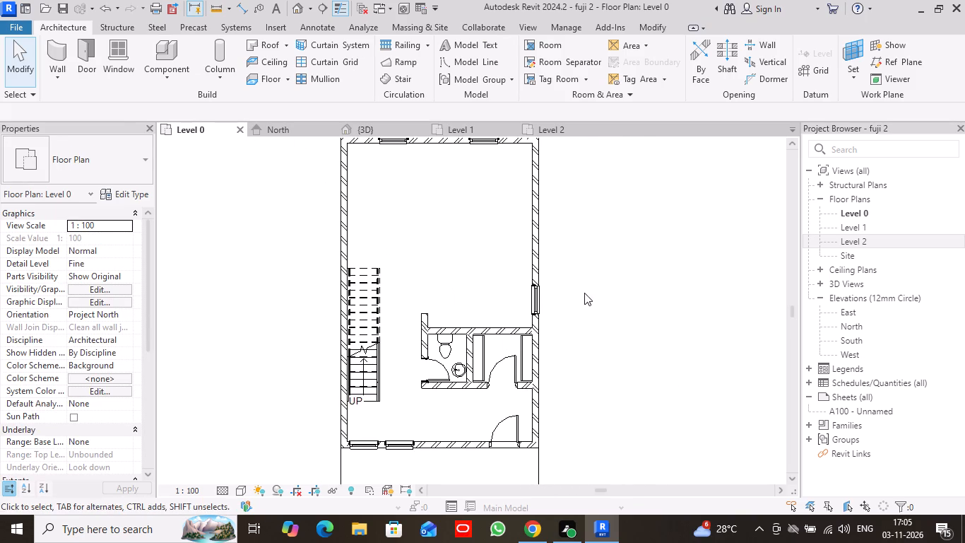
{"action": "scroll", "coordinate": [584, 293], "scroll_direction": "down", "scroll_amount": 1}
{"action": "left_click", "coordinate": [241, 491]}
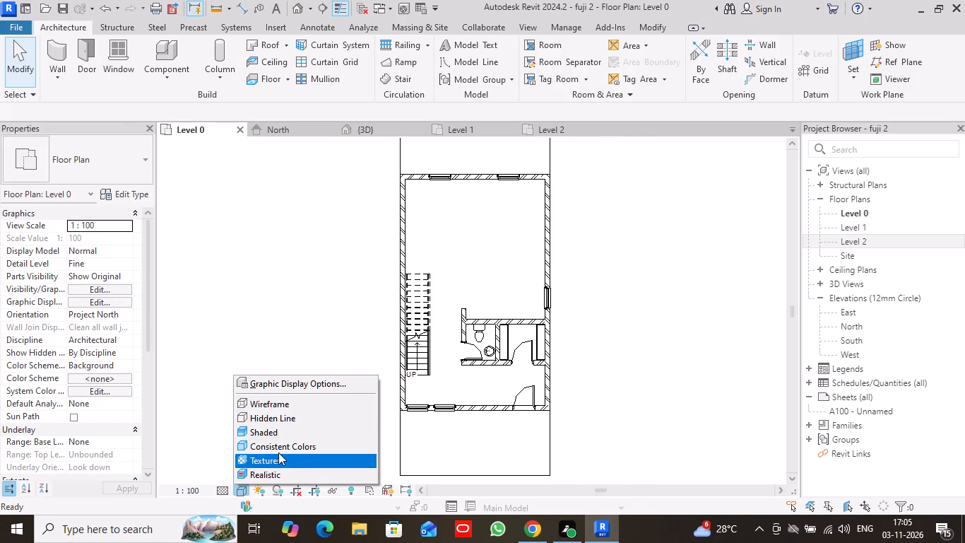
{"action": "left_click", "coordinate": [281, 430]}
Examine the shaded Level 0 plan, checking the toilet, washbasin and shelving rooms closely and the overall layout.
{"action": "scroll", "coordinate": [552, 323], "scroll_direction": "up", "scroll_amount": 5}
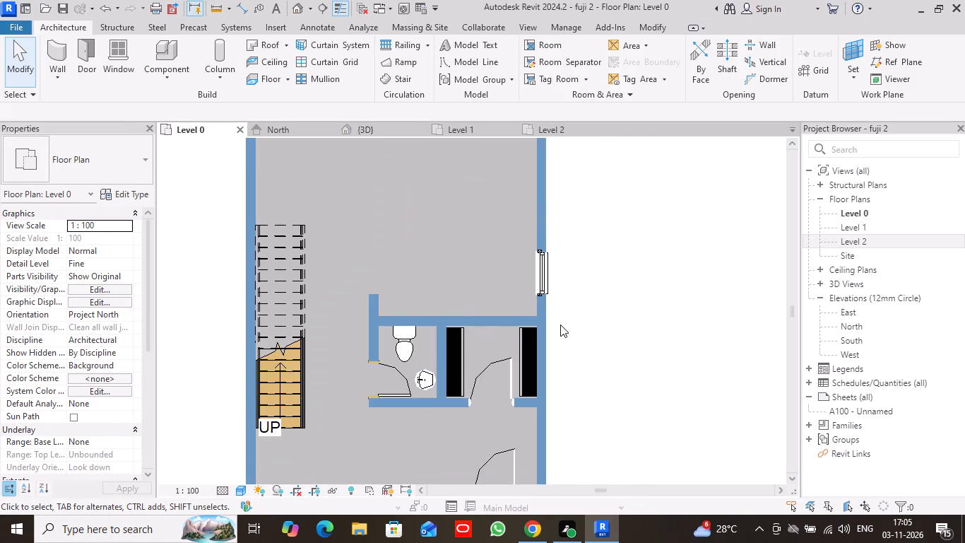
{"action": "scroll", "coordinate": [557, 333], "scroll_direction": "up", "scroll_amount": 4}
{"action": "scroll", "coordinate": [558, 327], "scroll_direction": "down", "scroll_amount": 7}
{"action": "middle_click_drag", "start_coordinate": [615, 239], "coordinate": [595, 282]}
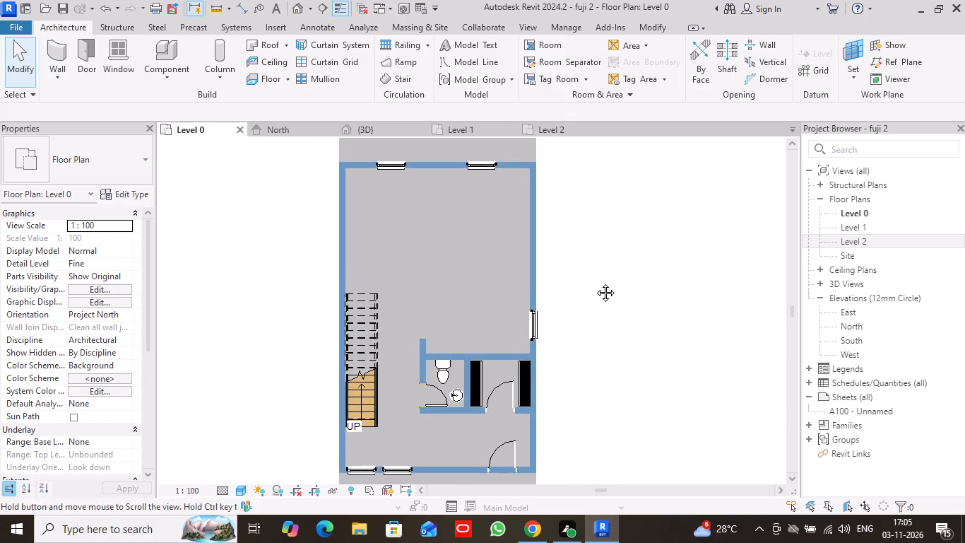
{"action": "middle_click_drag", "start_coordinate": [595, 282], "coordinate": [593, 285]}
{"action": "scroll", "coordinate": [450, 378], "scroll_direction": "up", "scroll_amount": 12}
{"action": "scroll", "coordinate": [437, 431], "scroll_direction": "down", "scroll_amount": 1}
{"action": "scroll", "coordinate": [437, 431], "scroll_direction": "up", "scroll_amount": 7}
{"action": "scroll", "coordinate": [505, 254], "scroll_direction": "down", "scroll_amount": 3}
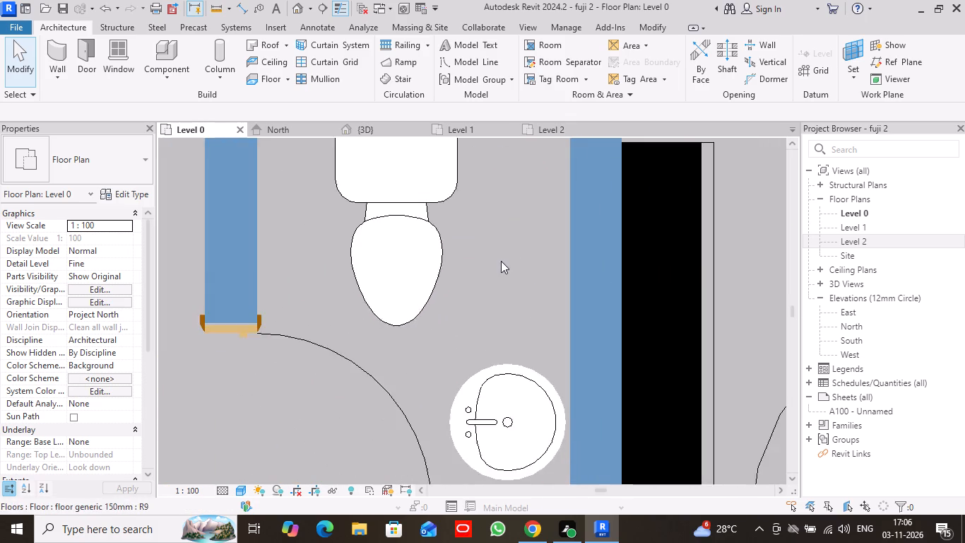
{"action": "scroll", "coordinate": [501, 262], "scroll_direction": "down", "scroll_amount": 3}
{"action": "scroll", "coordinate": [500, 266], "scroll_direction": "up", "scroll_amount": 1}
{"action": "scroll", "coordinate": [500, 267], "scroll_direction": "down", "scroll_amount": 10}
{"action": "scroll", "coordinate": [699, 175], "scroll_direction": "down", "scroll_amount": 7}
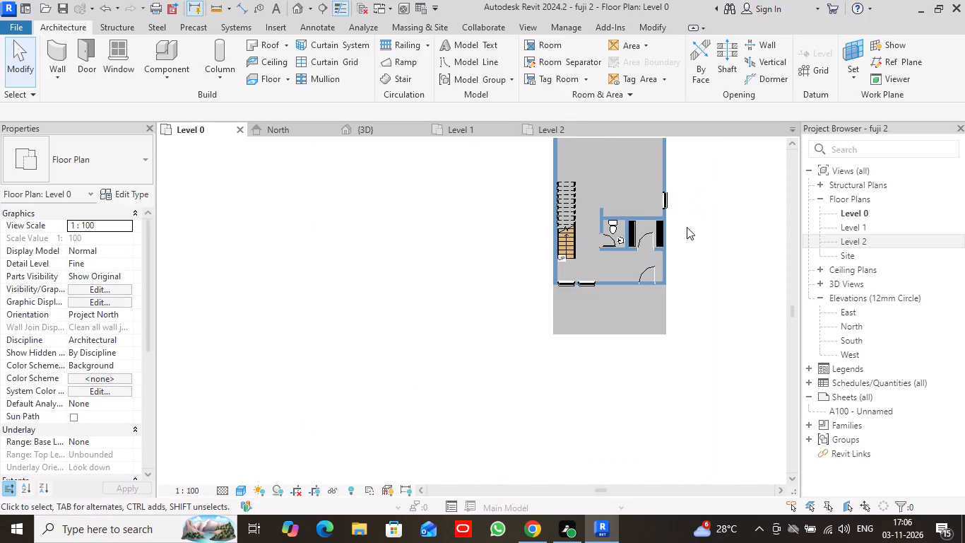
{"action": "middle_click_drag", "start_coordinate": [703, 210], "coordinate": [582, 305]}
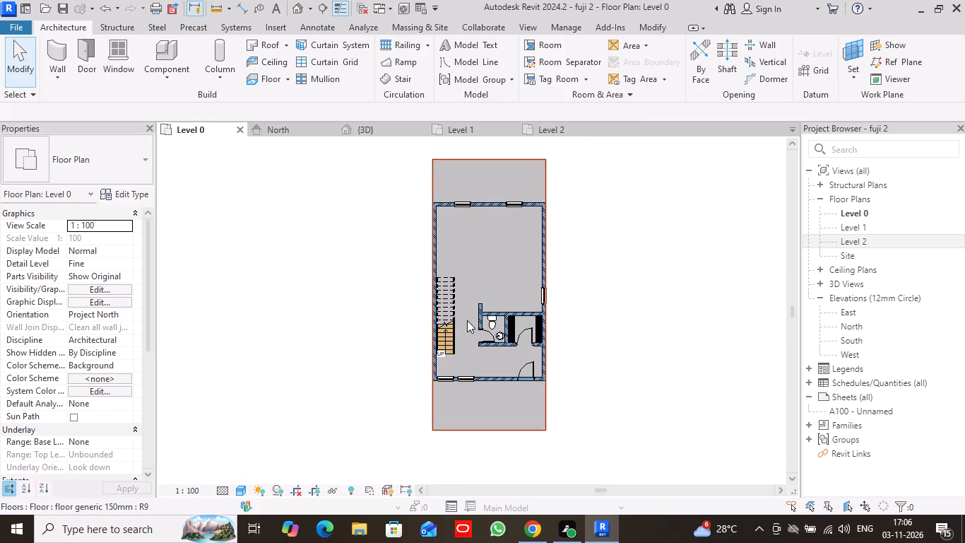
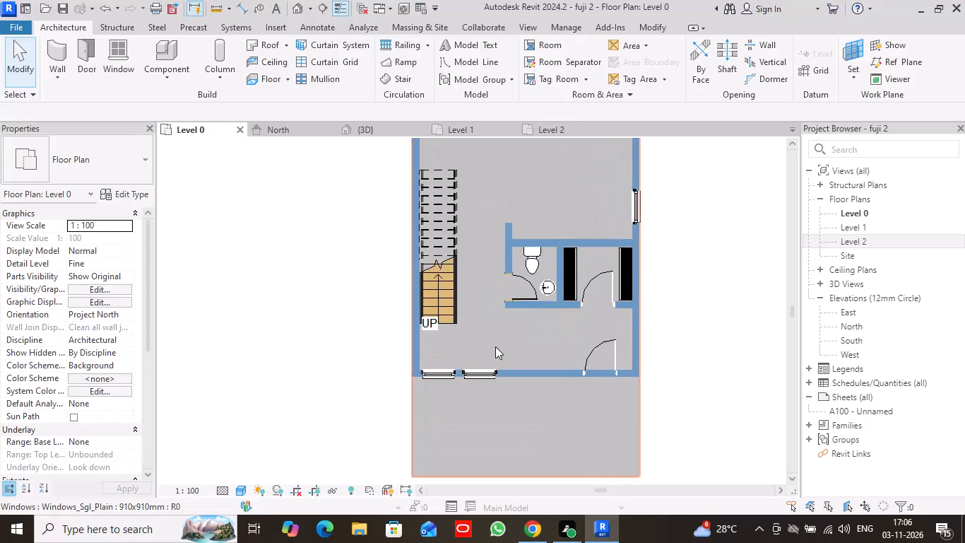
Compare the Level 0, Level 1 and Level 2 floor plans, examining the room and fixture layout on each level.
{"action": "scroll", "coordinate": [504, 331], "scroll_direction": "up", "scroll_amount": 5}
{"action": "scroll", "coordinate": [514, 327], "scroll_direction": "down", "scroll_amount": 8}
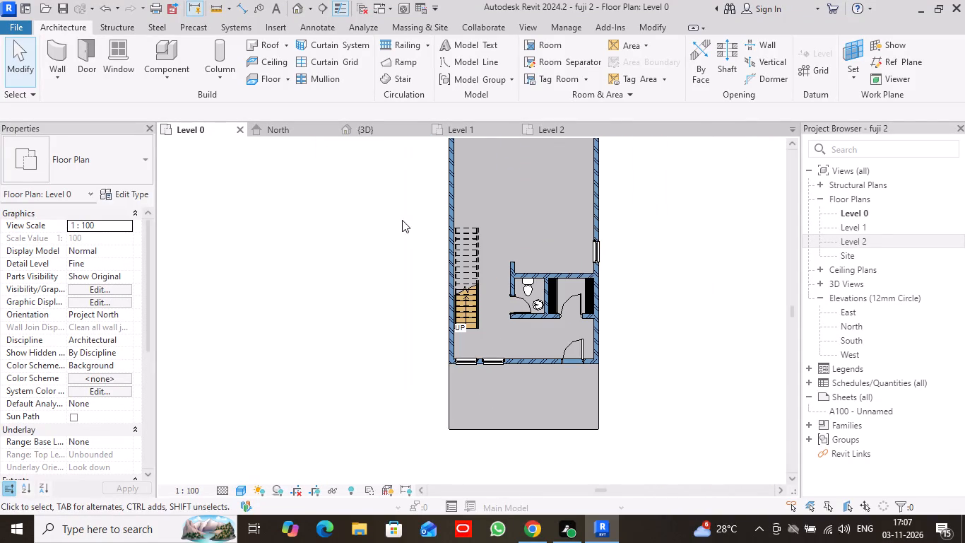
{"action": "left_click", "coordinate": [495, 129]}
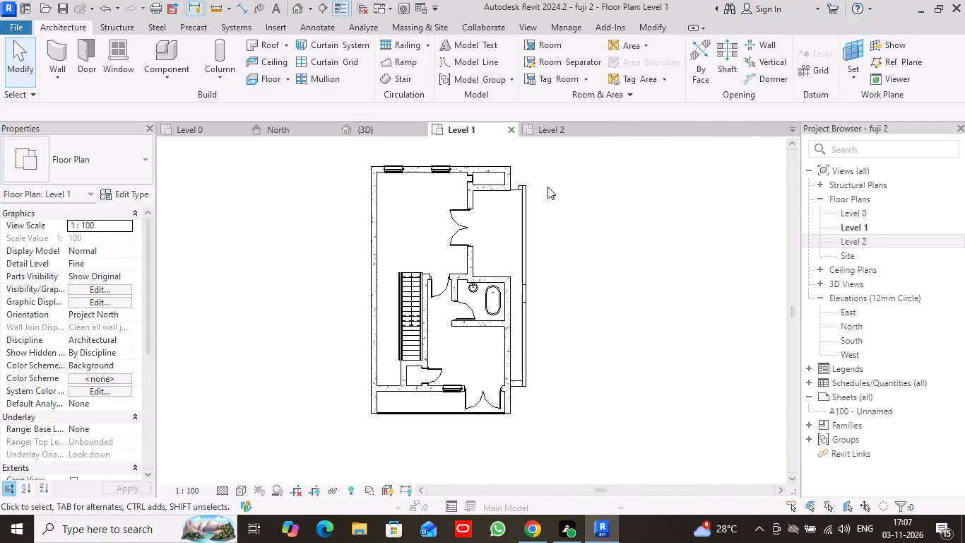
{"action": "left_click", "coordinate": [539, 132]}
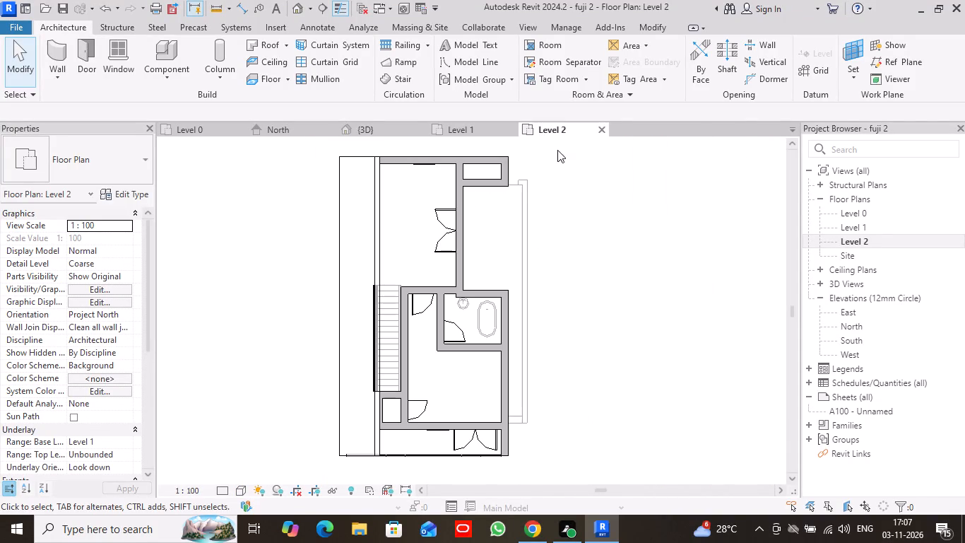
{"action": "left_click", "coordinate": [497, 127]}
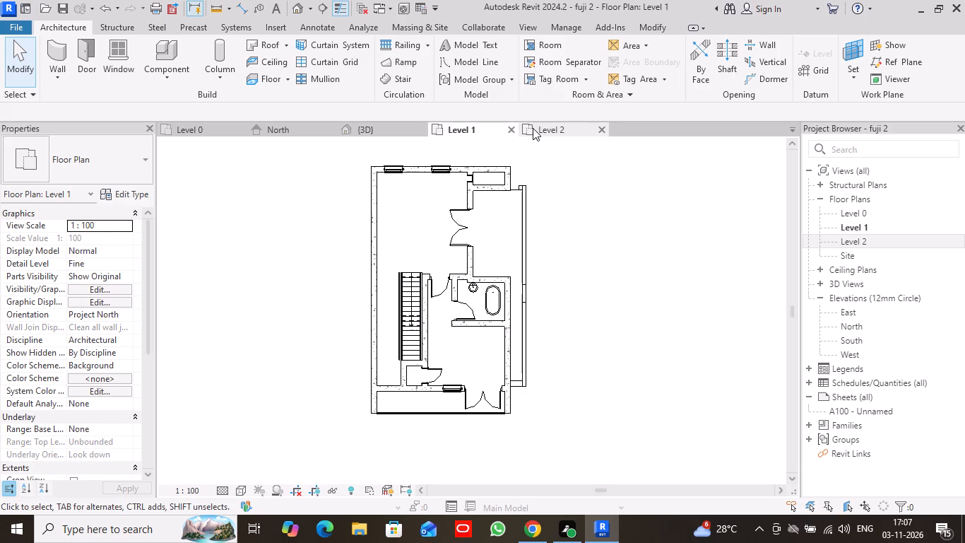
{"action": "left_click", "coordinate": [533, 128]}
{"action": "left_click", "coordinate": [461, 129]}
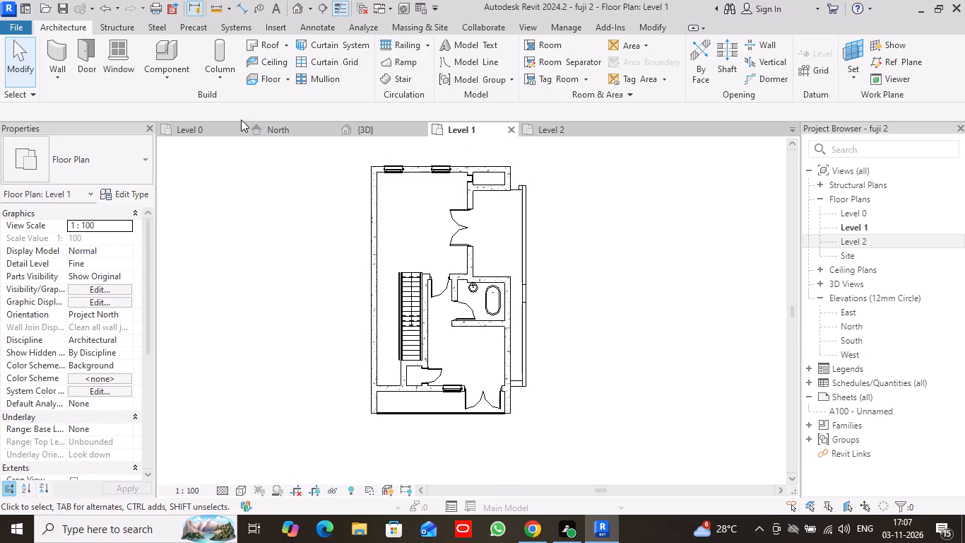
{"action": "left_click", "coordinate": [218, 126]}
{"action": "scroll", "coordinate": [593, 251], "scroll_direction": "up", "scroll_amount": 2}
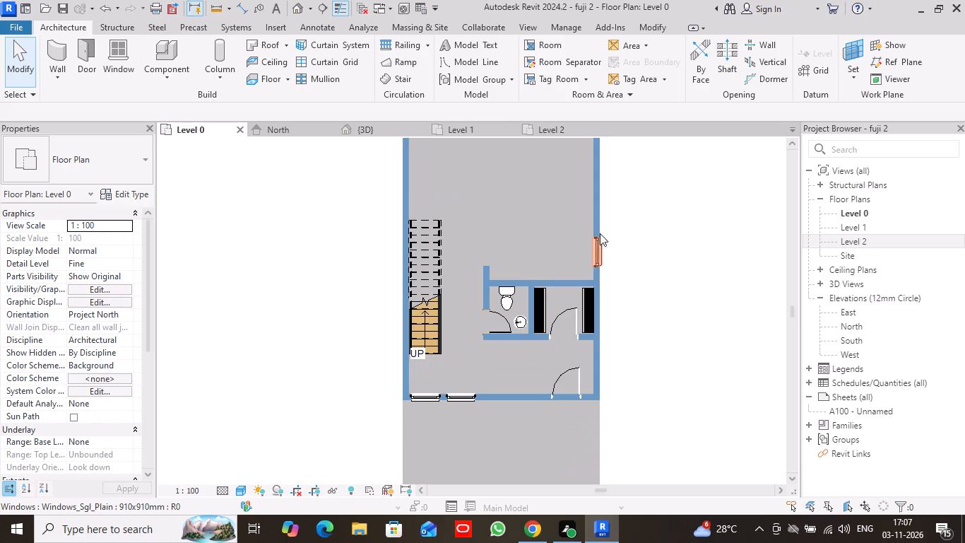
{"action": "scroll", "coordinate": [598, 175], "scroll_direction": "down", "scroll_amount": 1}
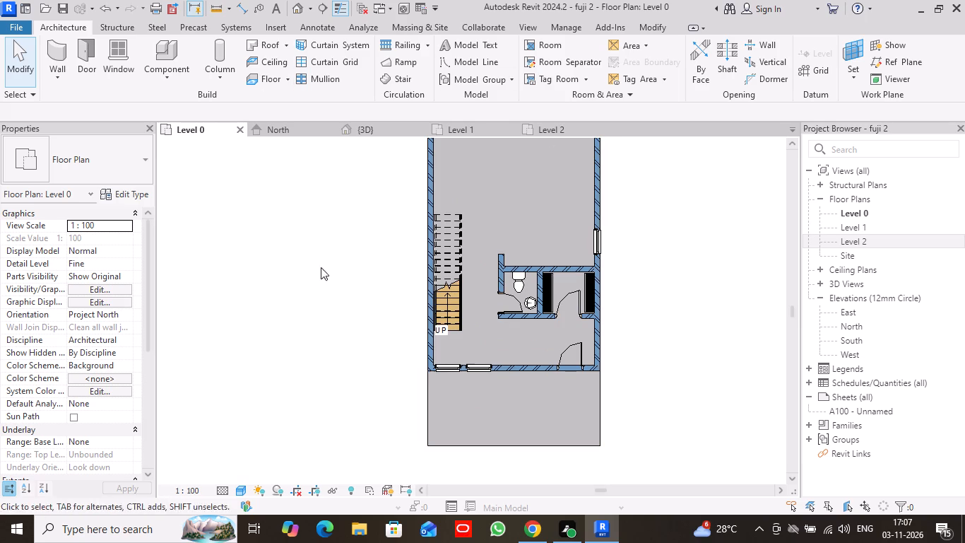
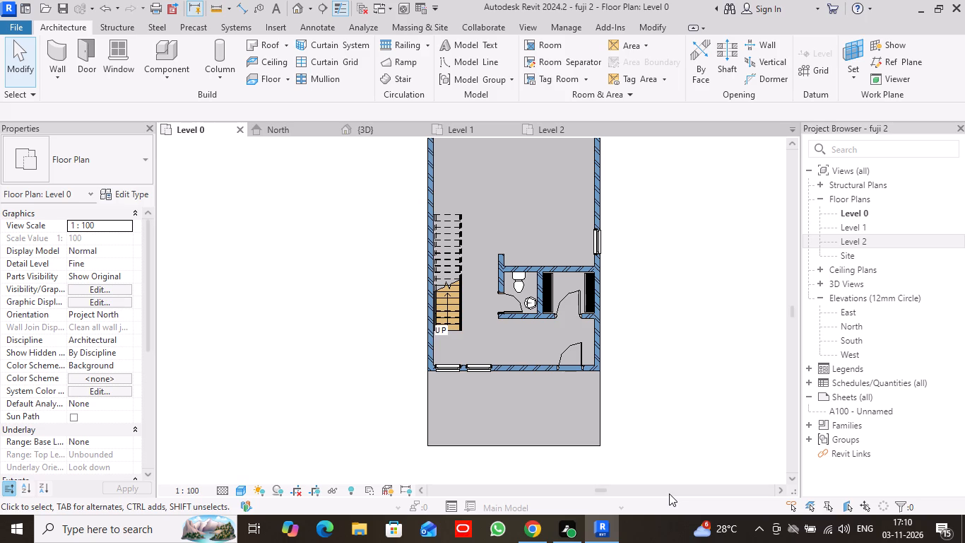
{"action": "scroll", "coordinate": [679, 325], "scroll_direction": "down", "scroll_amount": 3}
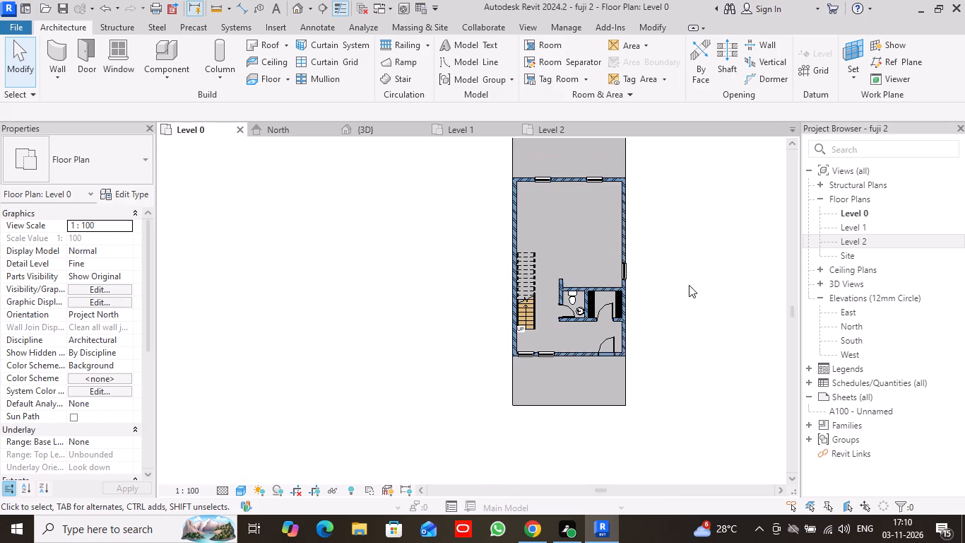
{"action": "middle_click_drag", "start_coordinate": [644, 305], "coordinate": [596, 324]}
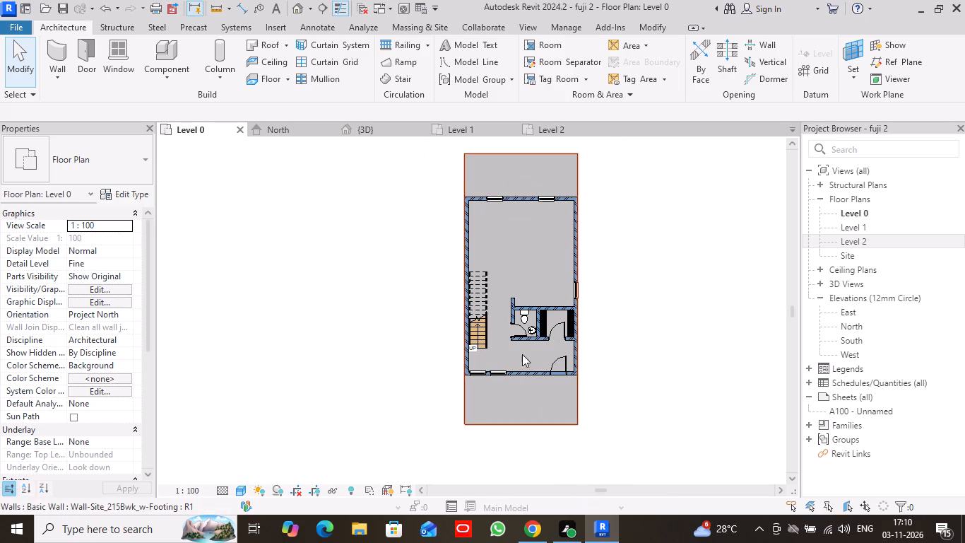
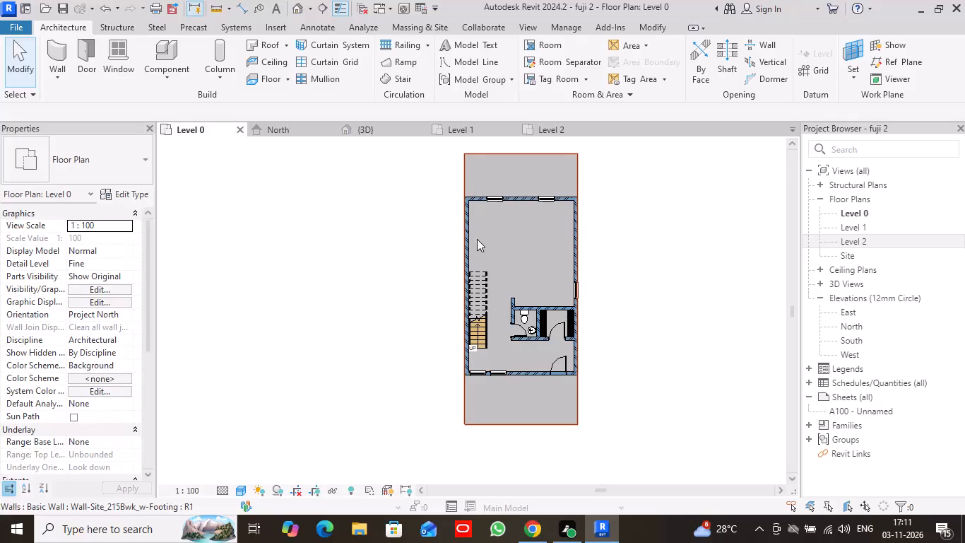
Start placing a component on Level 0 and look through the loaded component types for suitable furniture.
{"action": "scroll", "coordinate": [499, 228], "scroll_direction": "up", "scroll_amount": 3}
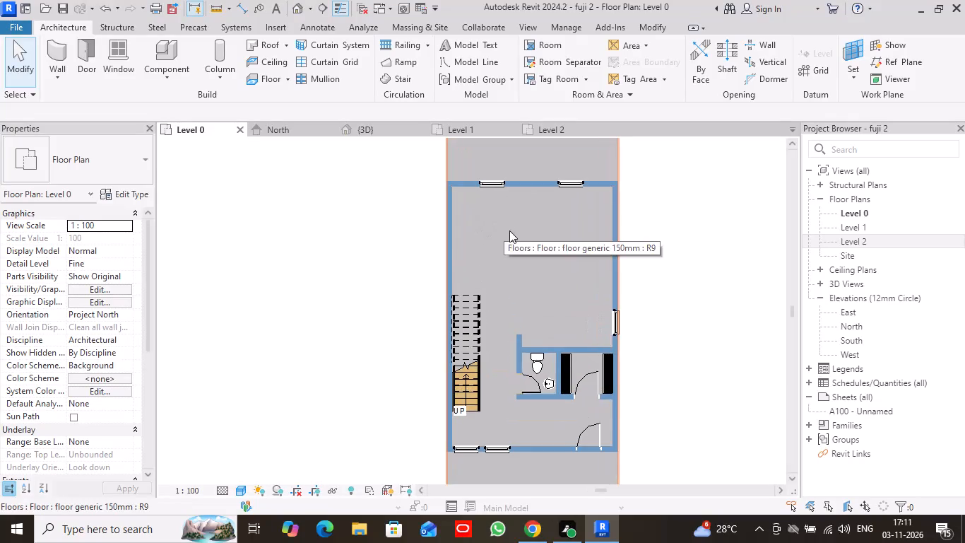
{"action": "left_click", "coordinate": [162, 57]}
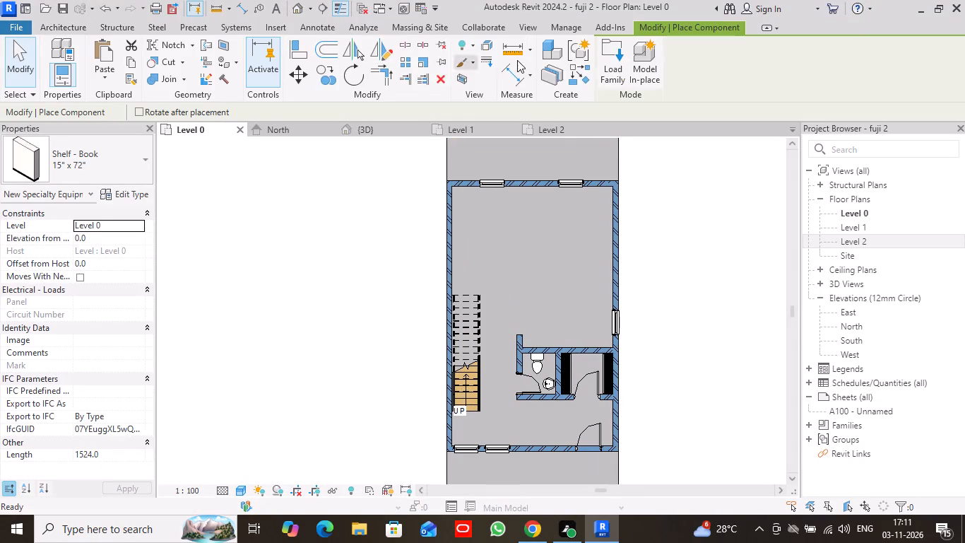
{"action": "left_click", "coordinate": [146, 157]}
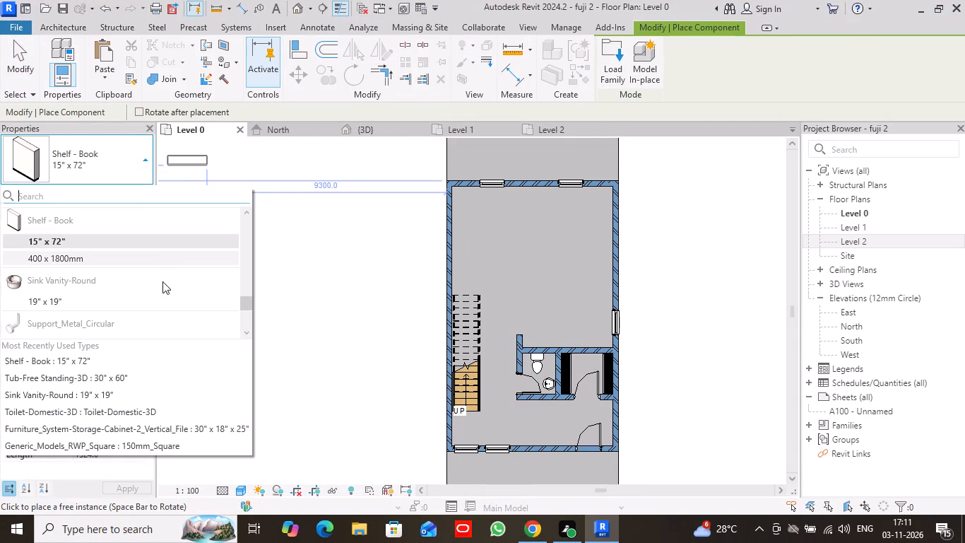
{"action": "scroll", "coordinate": [156, 305], "scroll_direction": "down", "scroll_amount": 6}
{"action": "scroll", "coordinate": [139, 264], "scroll_direction": "up", "scroll_amount": 8}
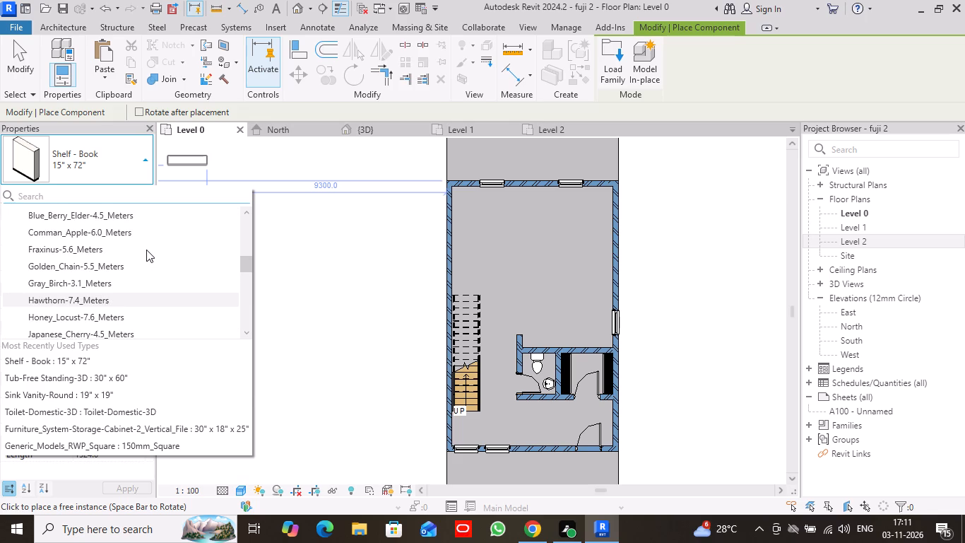
{"action": "scroll", "coordinate": [146, 250], "scroll_direction": "up", "scroll_amount": 2}
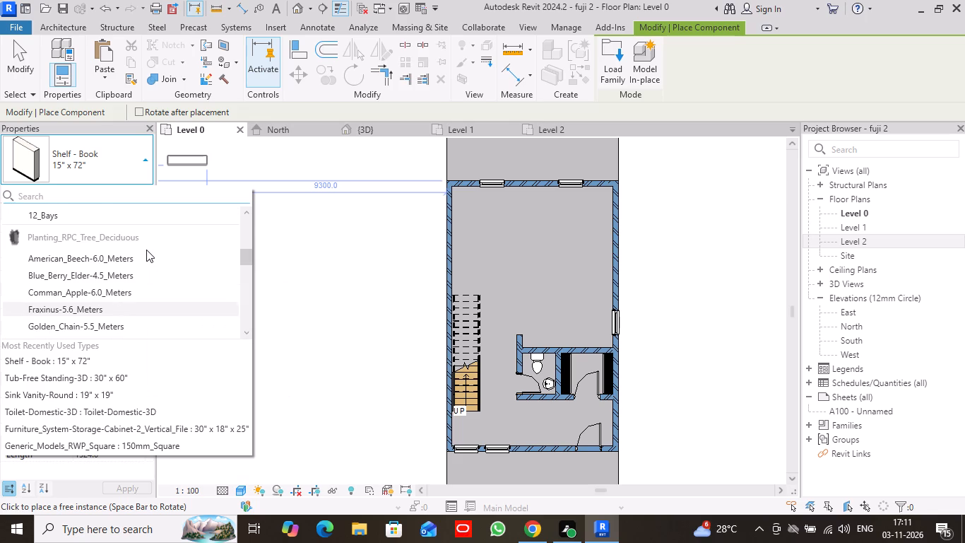
{"action": "scroll", "coordinate": [146, 250], "scroll_direction": "up", "scroll_amount": 4}
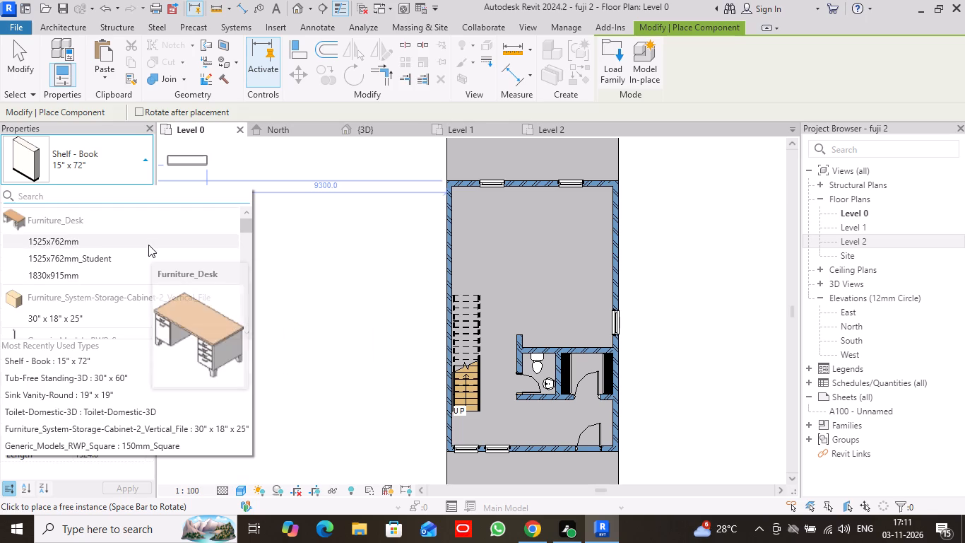
{"action": "scroll", "coordinate": [146, 252], "scroll_direction": "up", "scroll_amount": 3}
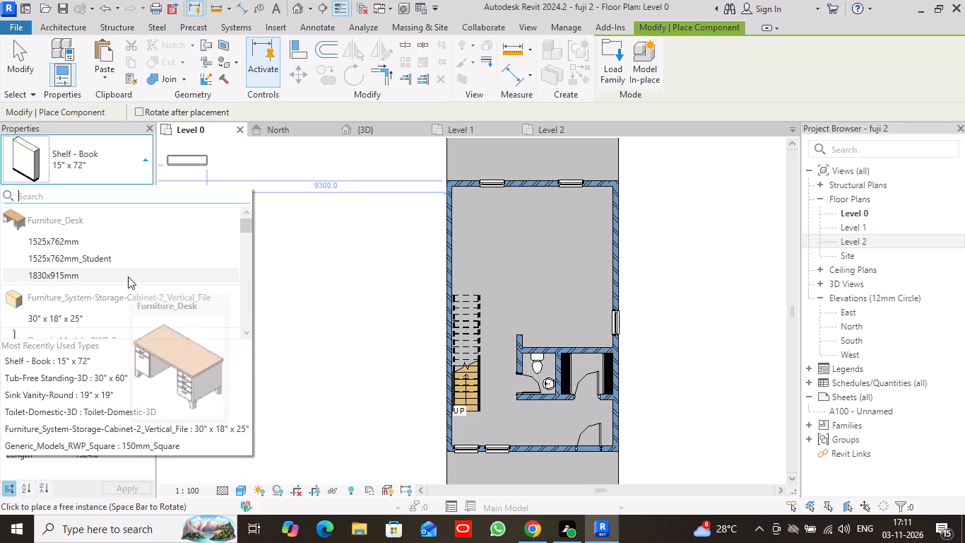
{"action": "scroll", "coordinate": [112, 261], "scroll_direction": "down", "scroll_amount": 1}
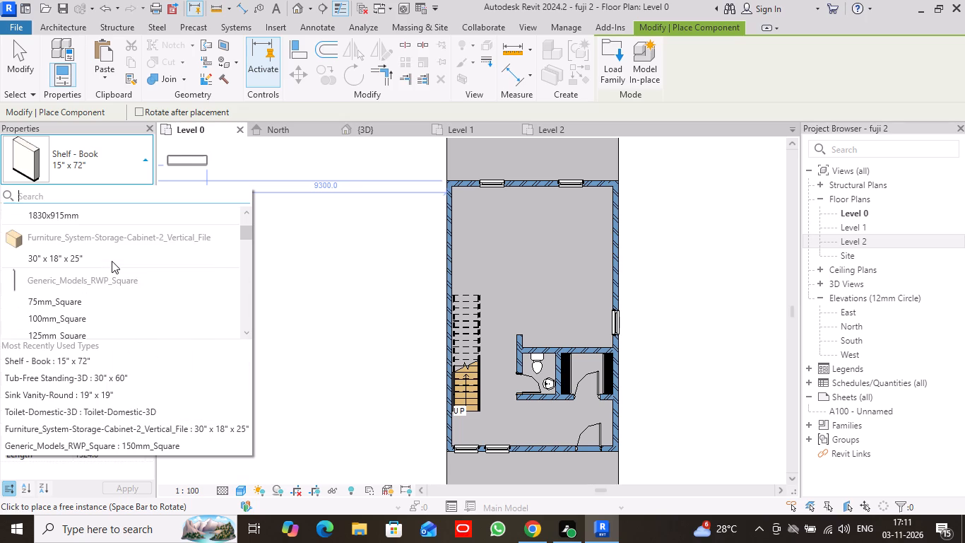
{"action": "scroll", "coordinate": [112, 264], "scroll_direction": "up", "scroll_amount": 3}
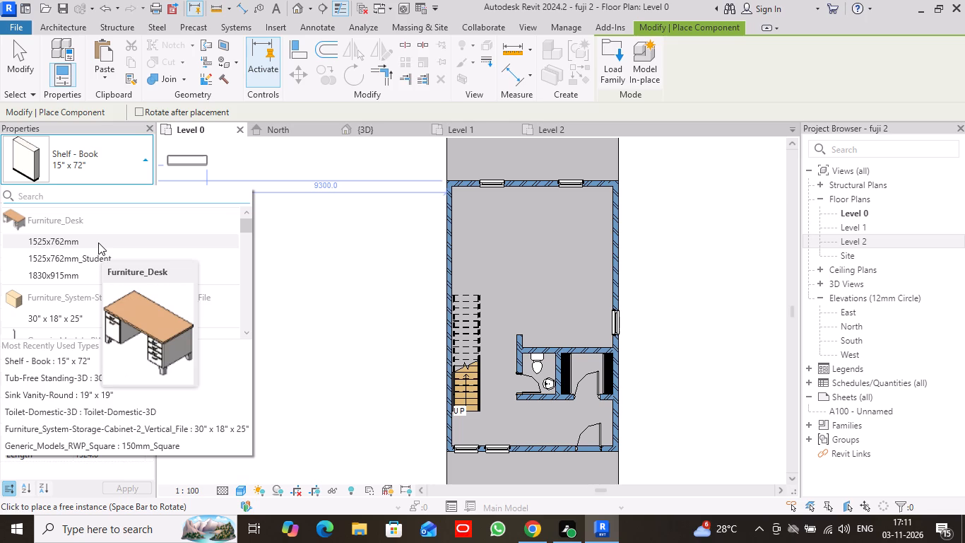
Load the Sofa-Corbu family from the Seating folder of the US library's Furniture families.
{"action": "left_click", "coordinate": [609, 61]}
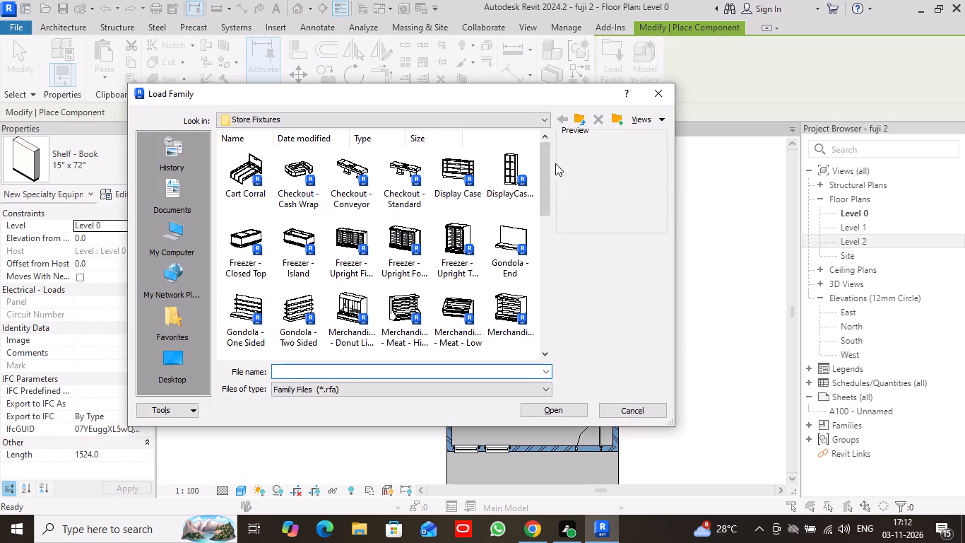
{"action": "left_click", "coordinate": [574, 119]}
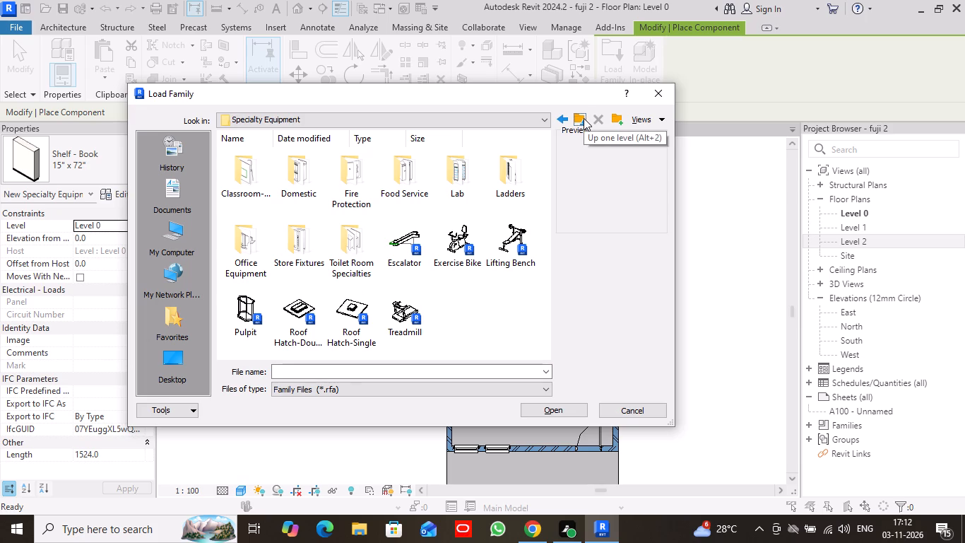
{"action": "left_click", "coordinate": [582, 118]}
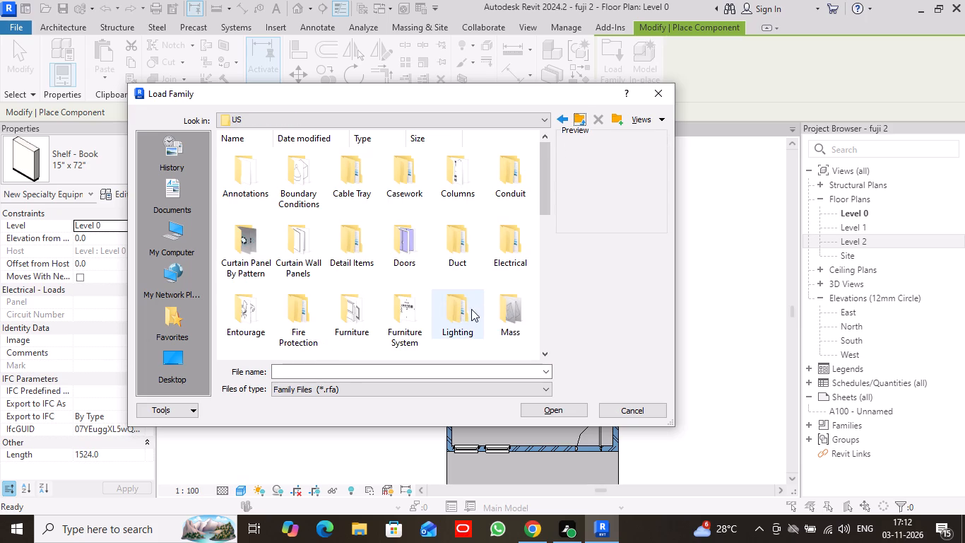
{"action": "left_click", "coordinate": [369, 315]}
{"action": "left_click", "coordinate": [563, 409]}
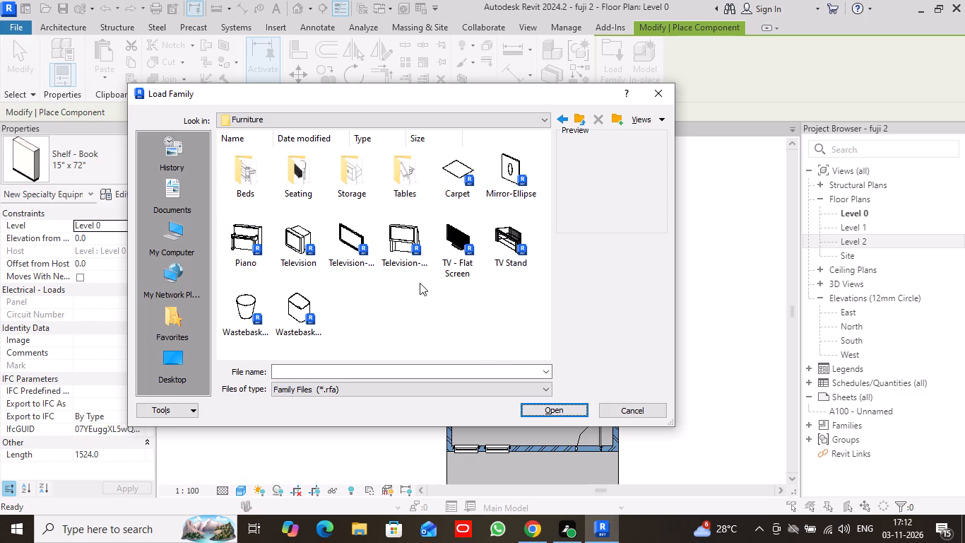
{"action": "left_click", "coordinate": [295, 180]}
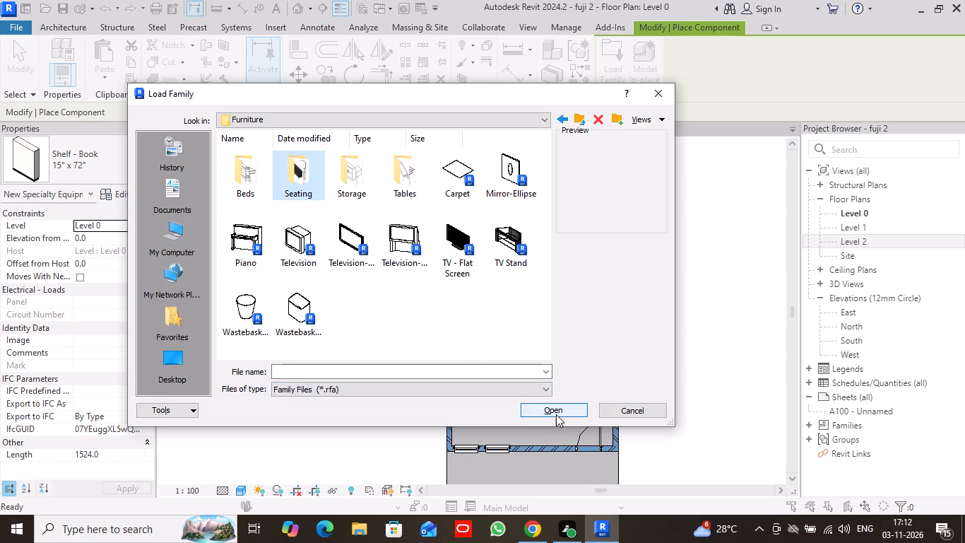
{"action": "left_click", "coordinate": [557, 408]}
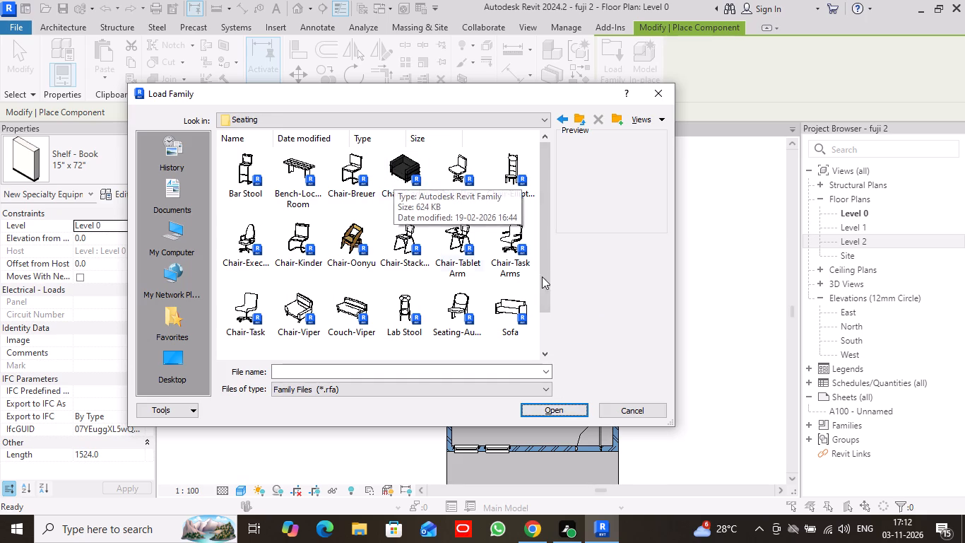
{"action": "left_click", "coordinate": [406, 177]}
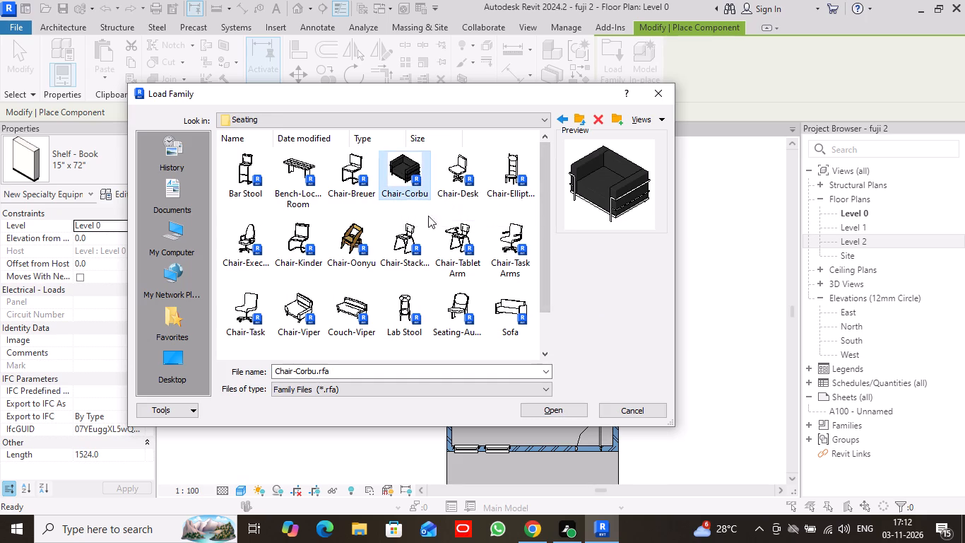
{"action": "left_click", "coordinate": [548, 351]}
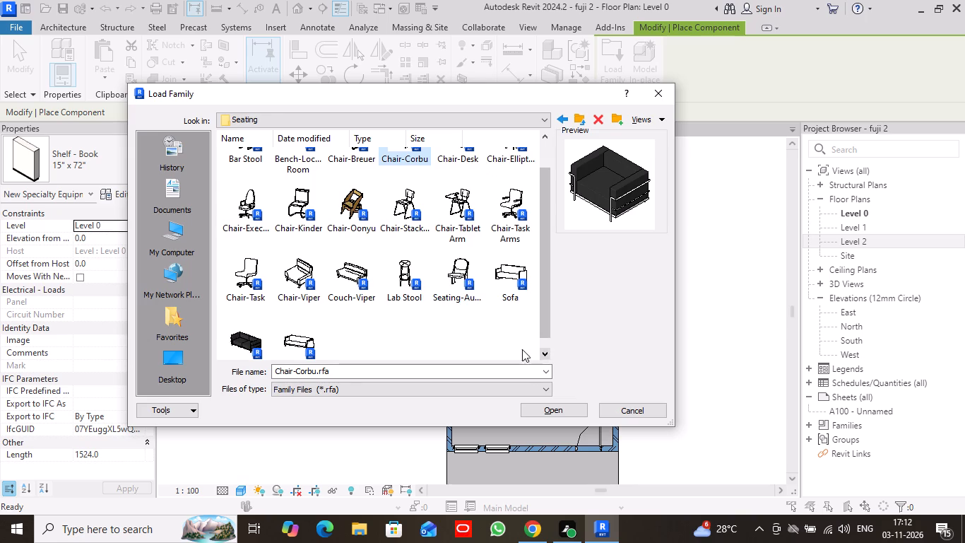
{"action": "left_click", "coordinate": [259, 339], "text": "ctrl"}
{"action": "scroll", "coordinate": [415, 248], "scroll_direction": "up", "scroll_amount": 8, "text": "ctrl"}
{"action": "scroll", "coordinate": [419, 248], "scroll_direction": "down", "scroll_amount": 1, "text": "ctrl"}
{"action": "left_click", "coordinate": [435, 175], "text": "ctrl"}
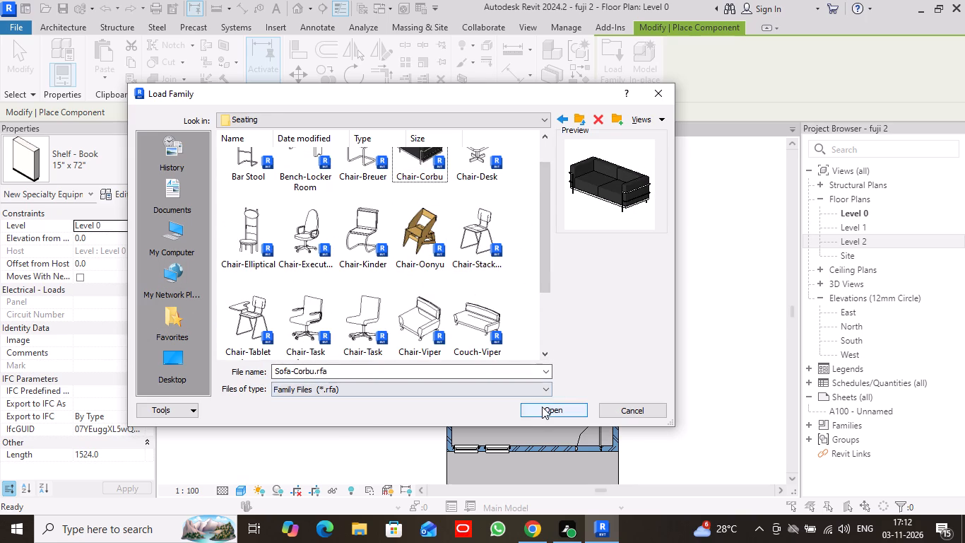
{"action": "left_click", "coordinate": [543, 407], "text": "ctrl"}
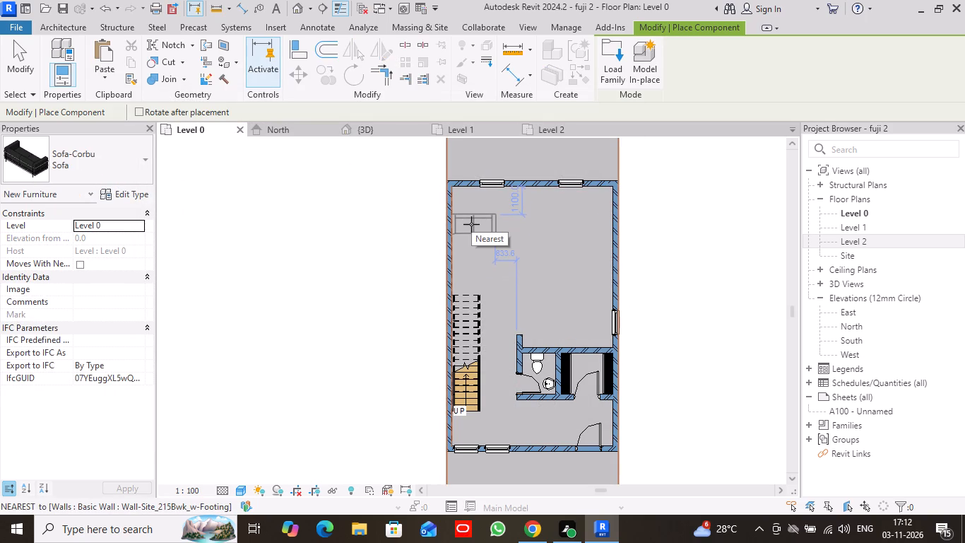
Place the sofa turned parallel to the large room's left wall, about 300 mm from it and 1000 mm below the top wall.
{"action": "key", "text": "space"}
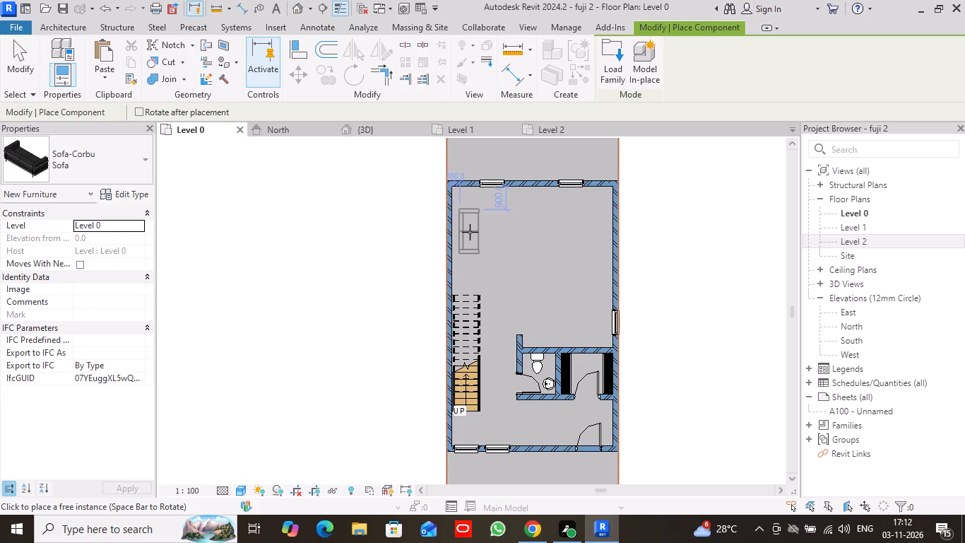
{"action": "left_click", "coordinate": [470, 233]}
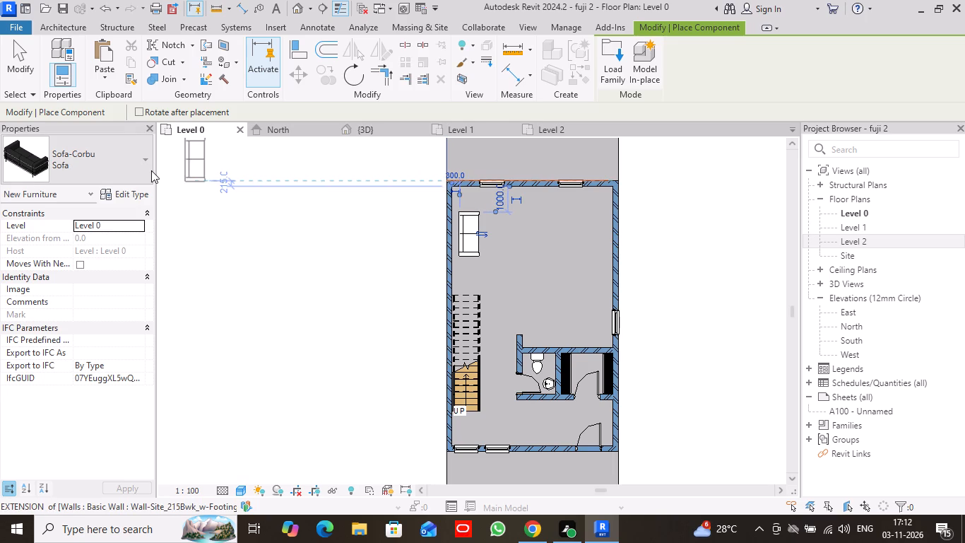
Load the Chair-Corbu family from the Furniture Seating folder.
{"action": "left_click", "coordinate": [144, 163]}
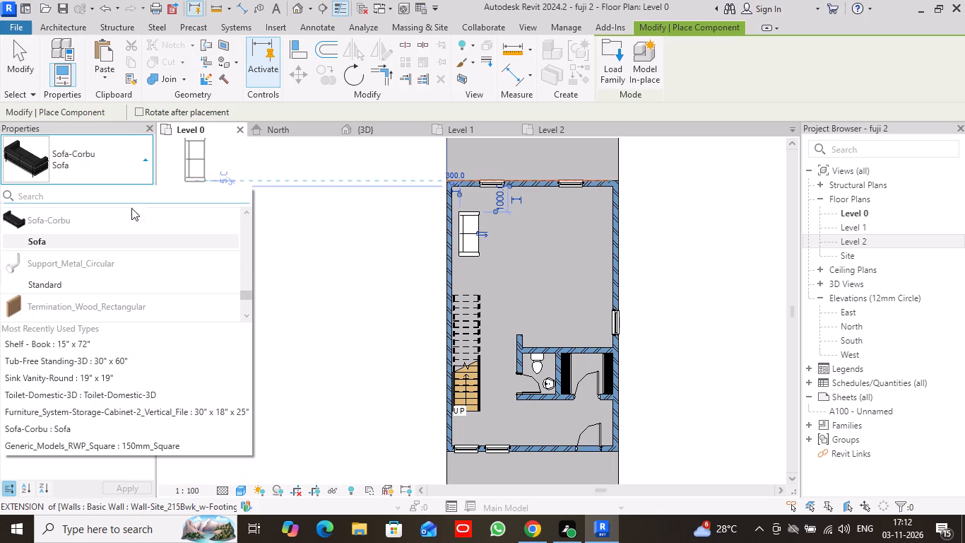
{"action": "left_click", "coordinate": [613, 64]}
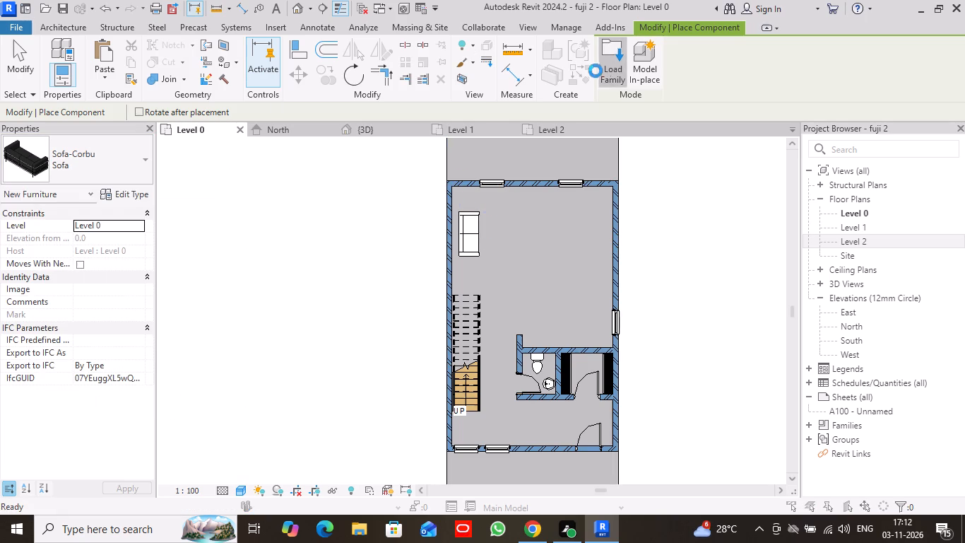
{"action": "left_click", "coordinate": [396, 174]}
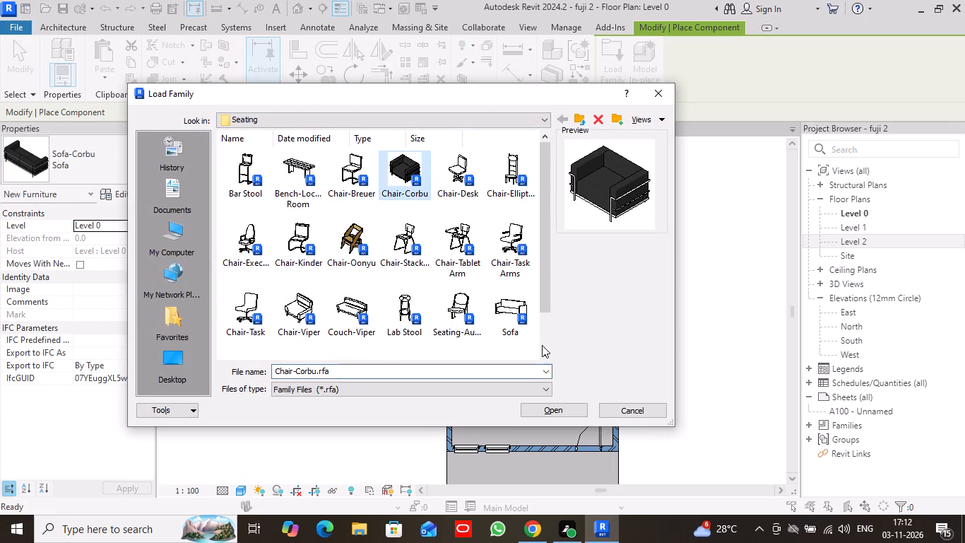
{"action": "left_click", "coordinate": [569, 407]}
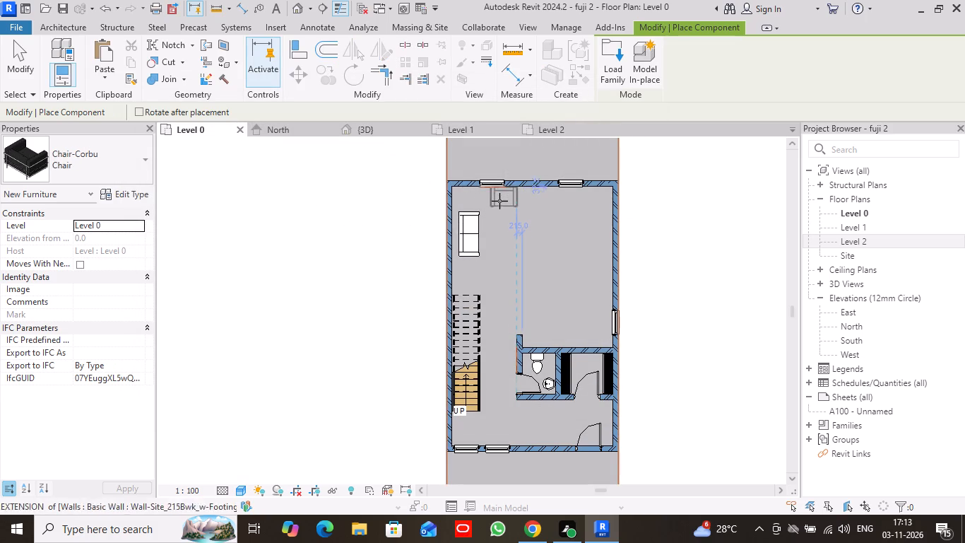
Place two facing Corbu chairs beside the sofa, one about 300 mm from the top wall and one rotated 180° directly below it.
{"action": "left_click", "coordinate": [499, 204]}
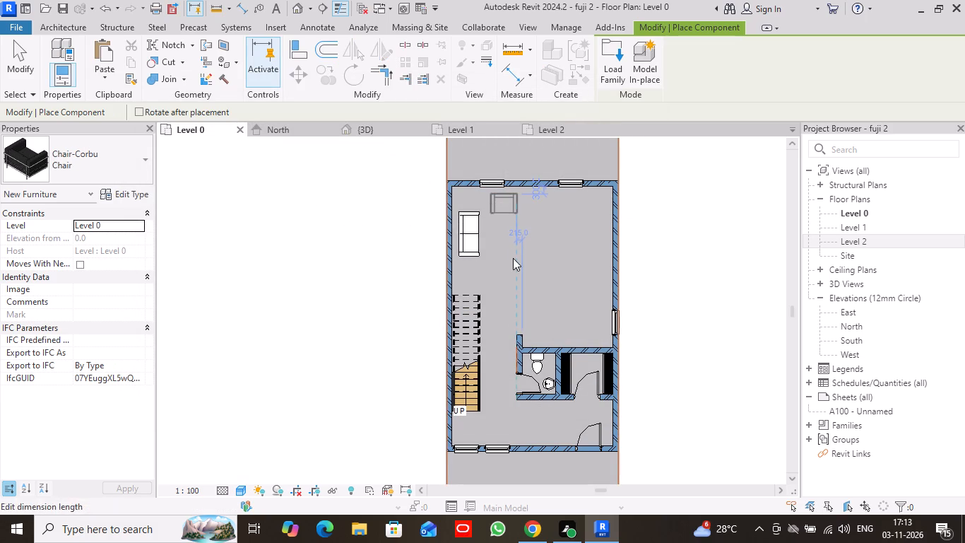
{"action": "key", "text": "space"}
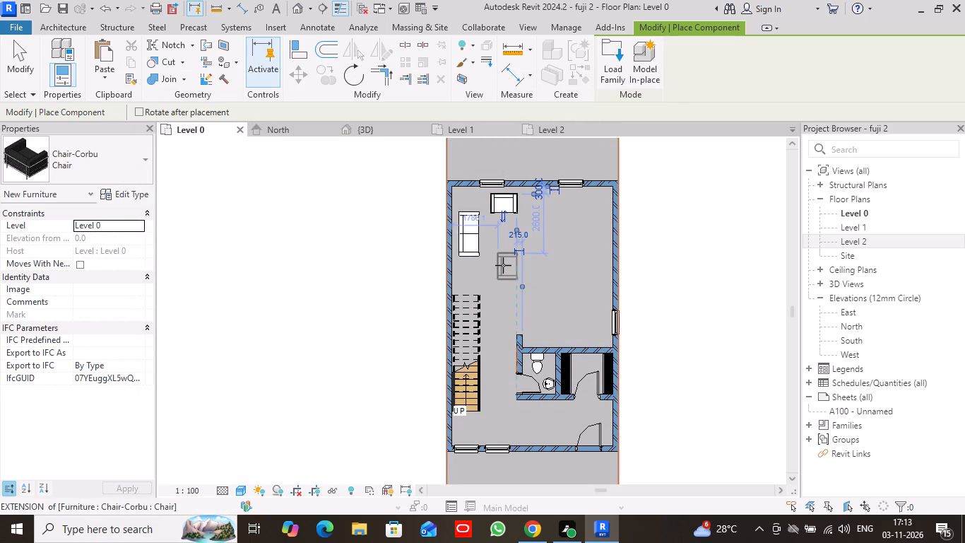
{"action": "key", "text": "space"}
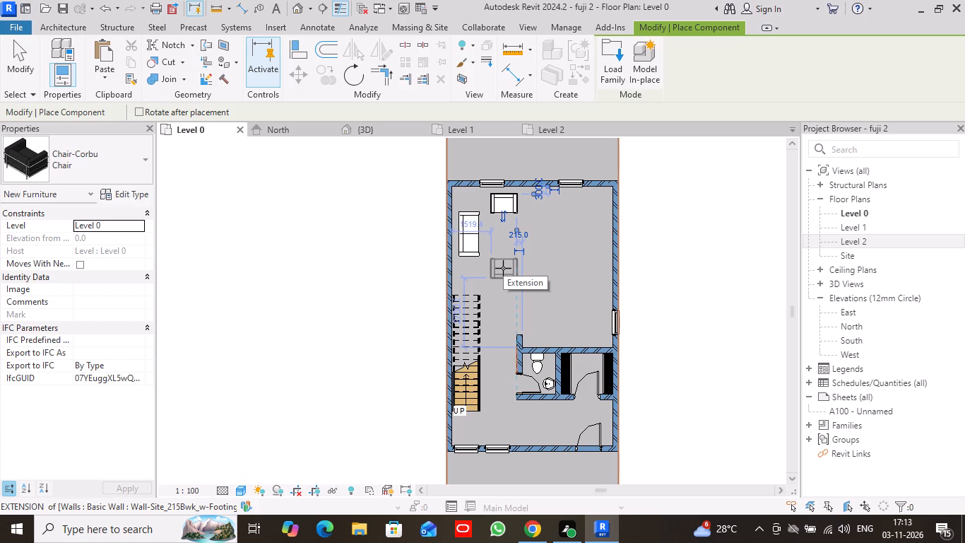
{"action": "left_click", "coordinate": [503, 268]}
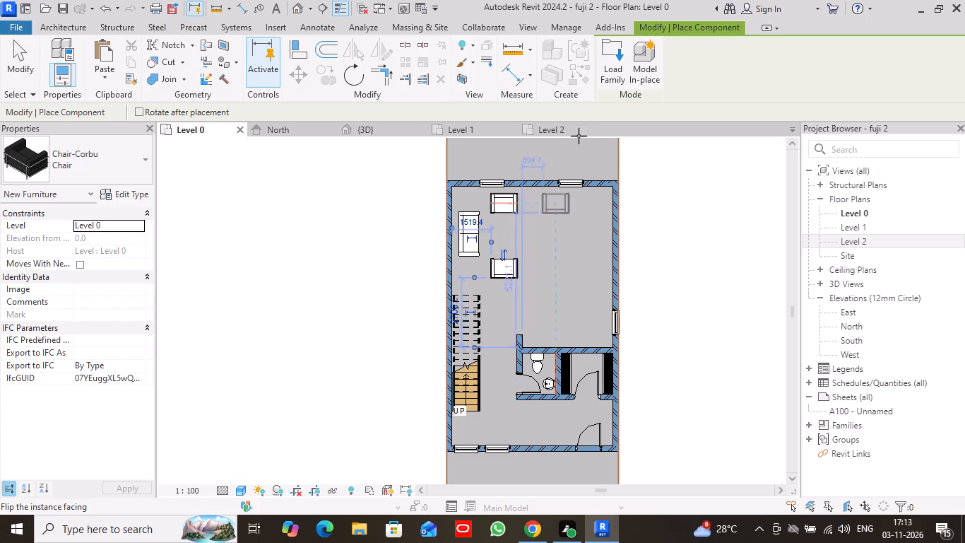
{"action": "left_click", "coordinate": [23, 67]}
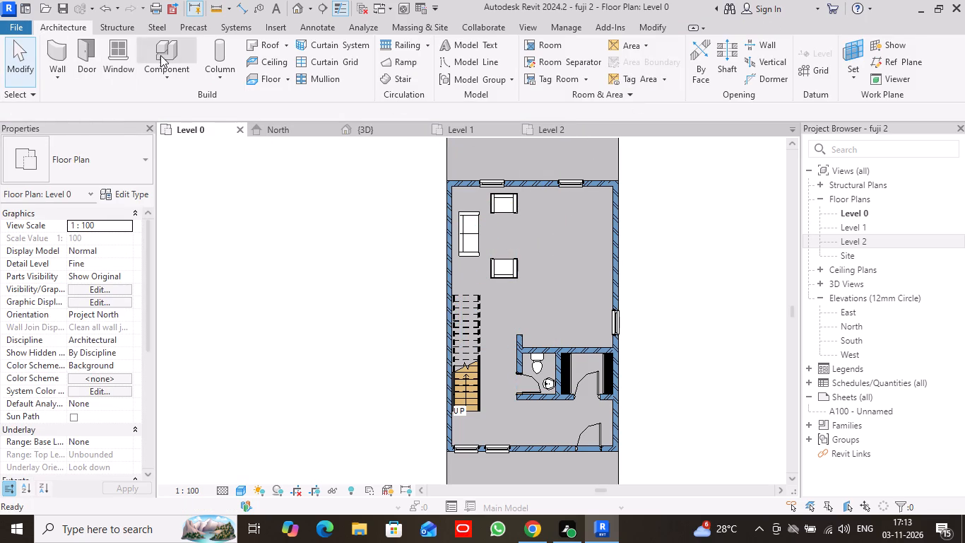
Load the Table-Dining Round family from the Furniture Tables folder for placement on Level 0.
{"action": "left_click", "coordinate": [160, 55]}
{"action": "left_click", "coordinate": [620, 62]}
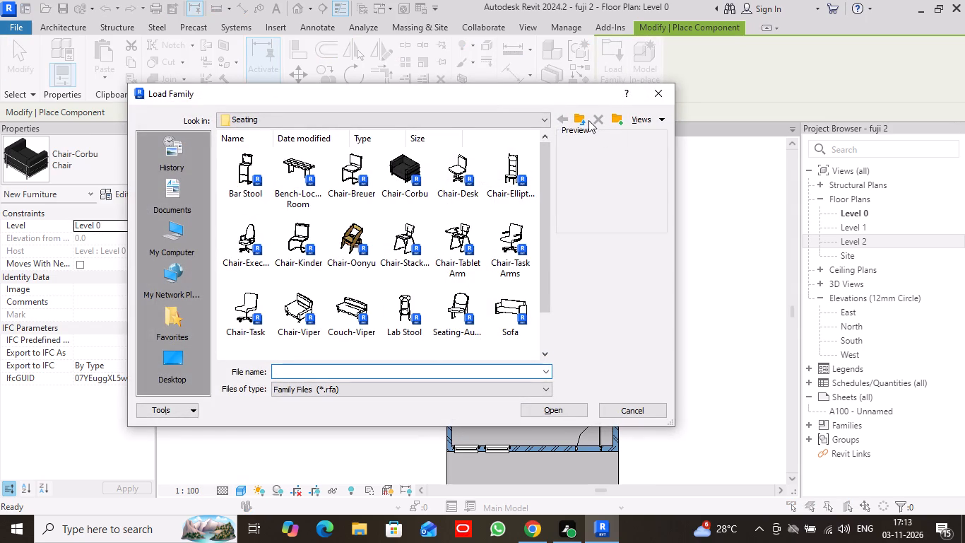
{"action": "left_click", "coordinate": [577, 120]}
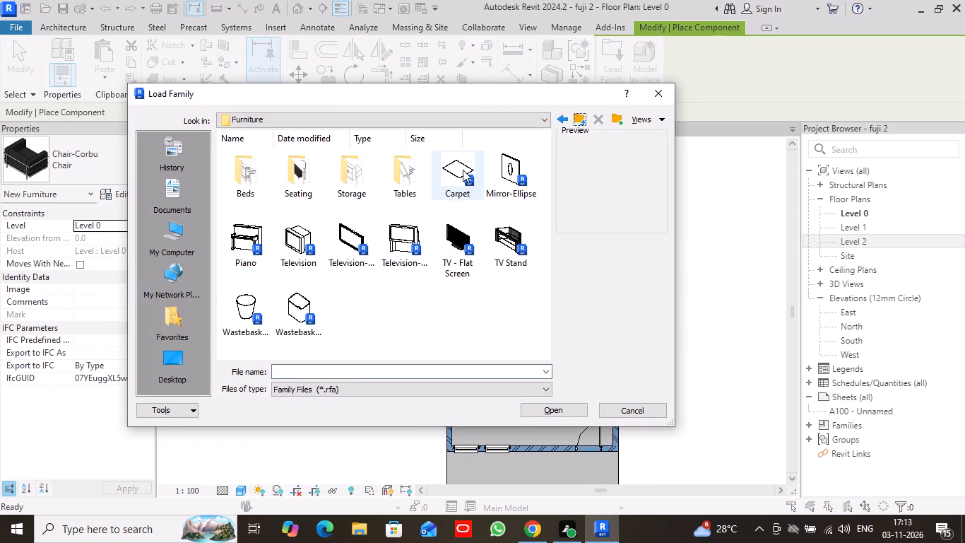
{"action": "left_click", "coordinate": [418, 181]}
{"action": "left_click", "coordinate": [568, 408]}
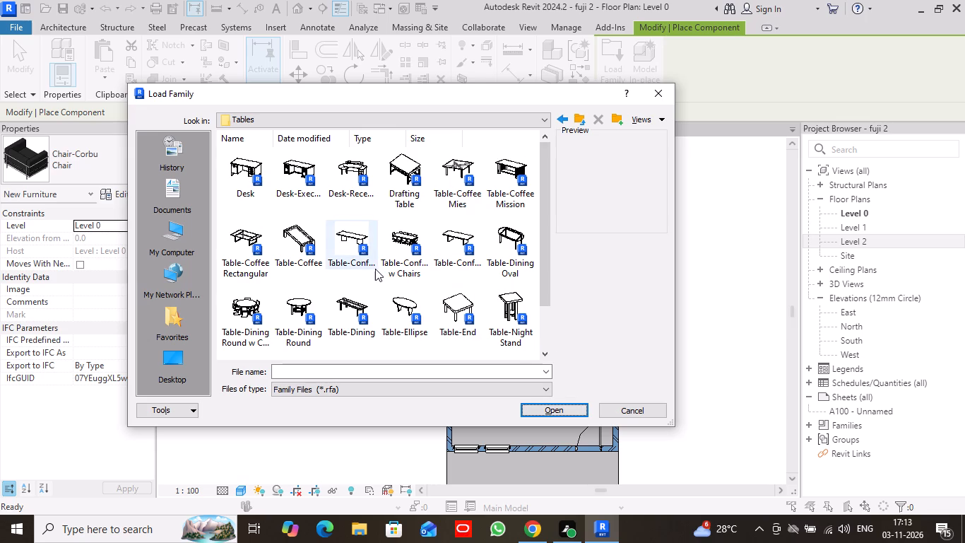
{"action": "left_click", "coordinate": [300, 300]}
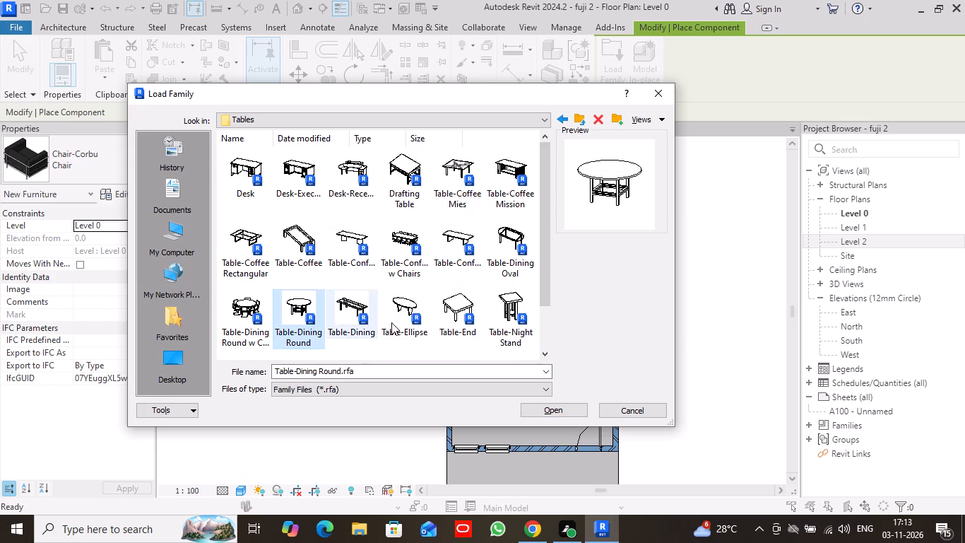
{"action": "left_click", "coordinate": [567, 409]}
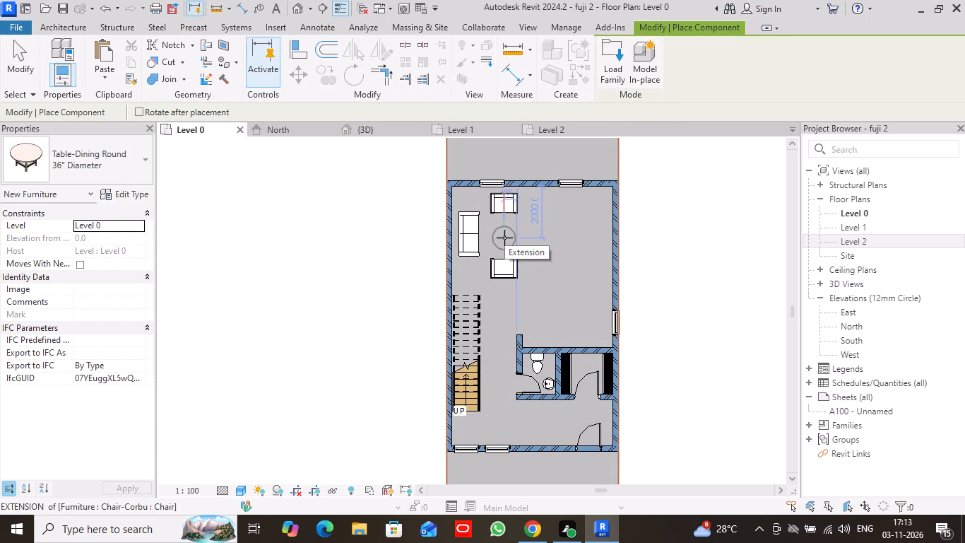
Place the 36" round dining table between the two facing Corbu chairs, centred about 1900 mm below the top wall.
{"action": "left_click", "coordinate": [504, 236]}
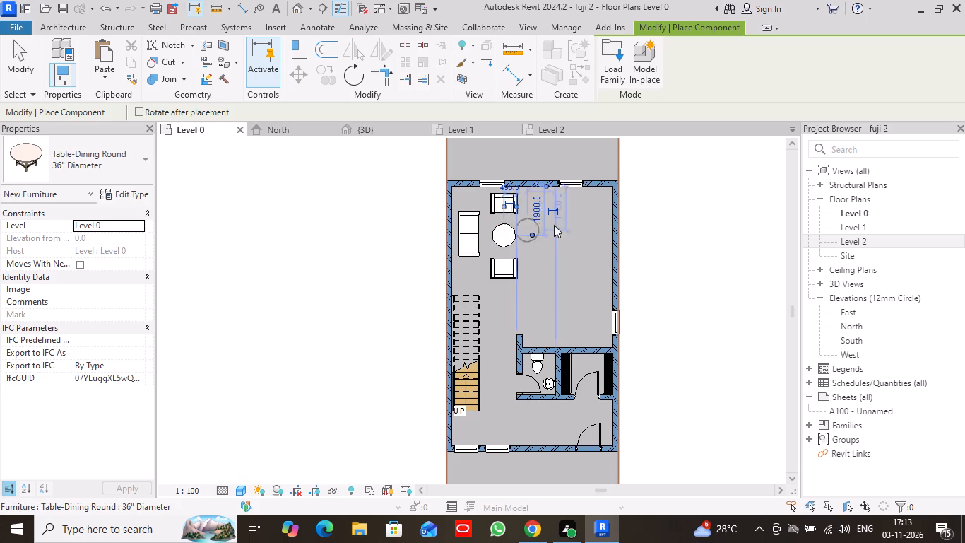
{"action": "left_click", "coordinate": [20, 64]}
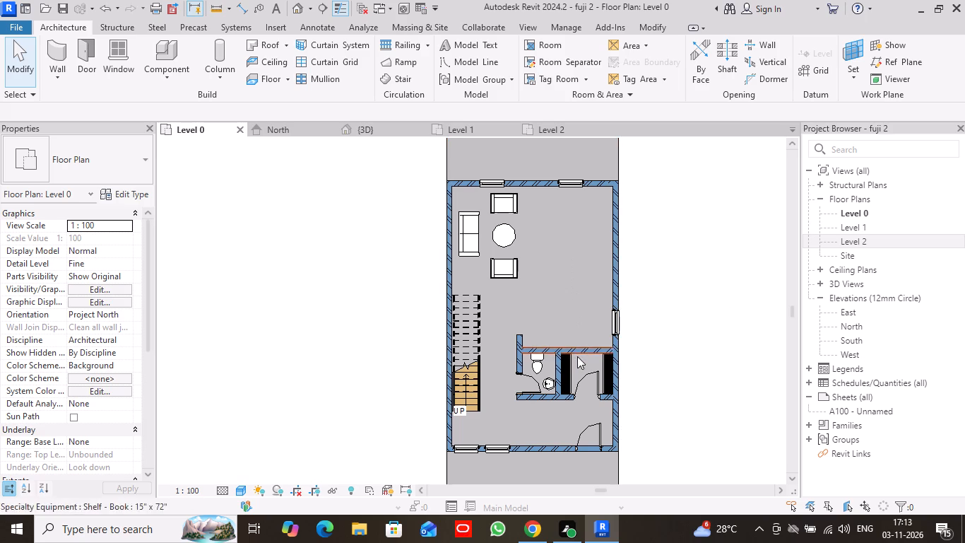
Load the Bed-Shaker family from the Furniture Beds folder for placement on the Level 1 floor plan.
{"action": "left_click", "coordinate": [475, 132]}
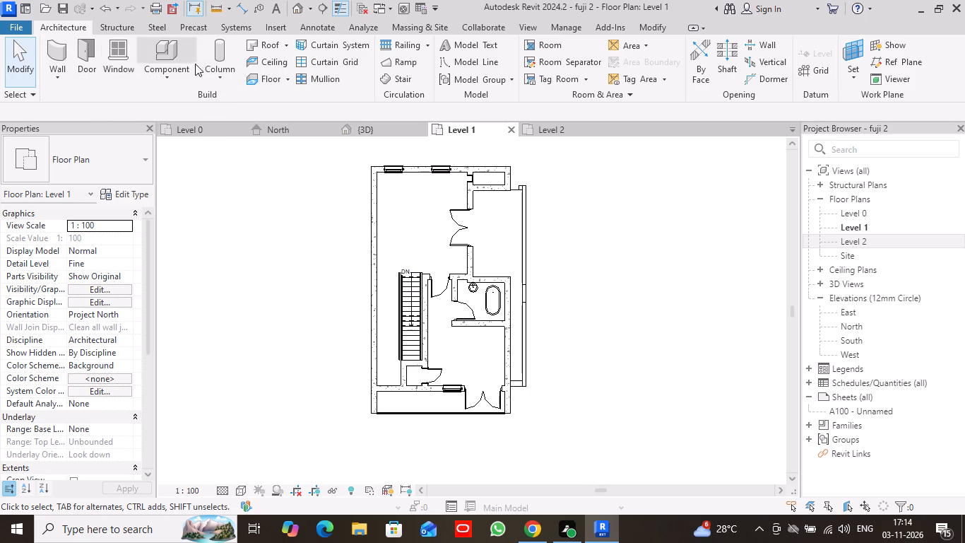
{"action": "left_click", "coordinate": [171, 61]}
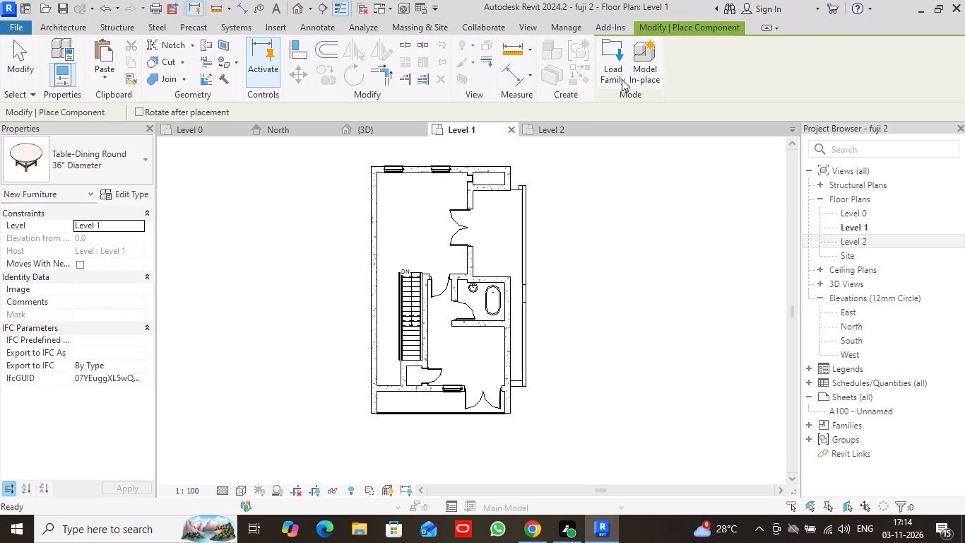
{"action": "left_click", "coordinate": [614, 57]}
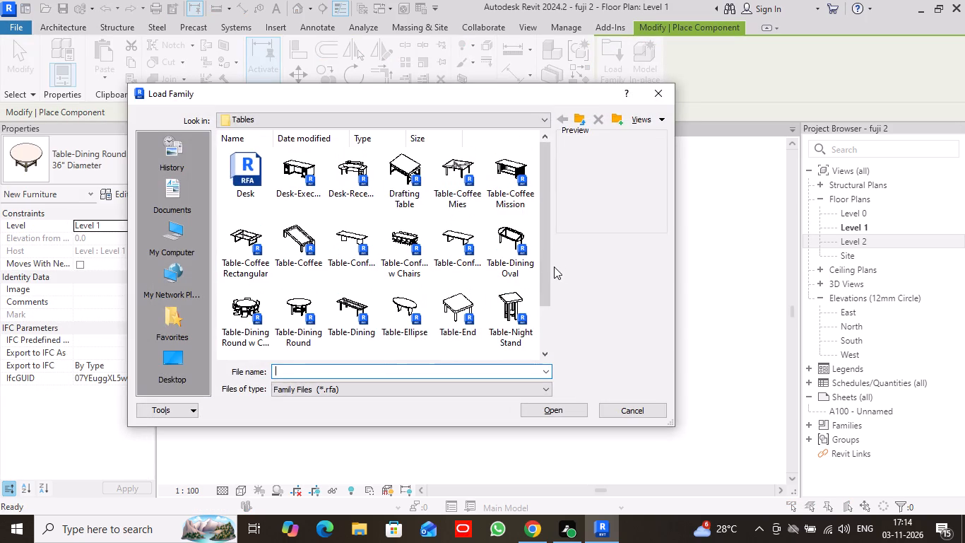
{"action": "left_click", "coordinate": [579, 113]}
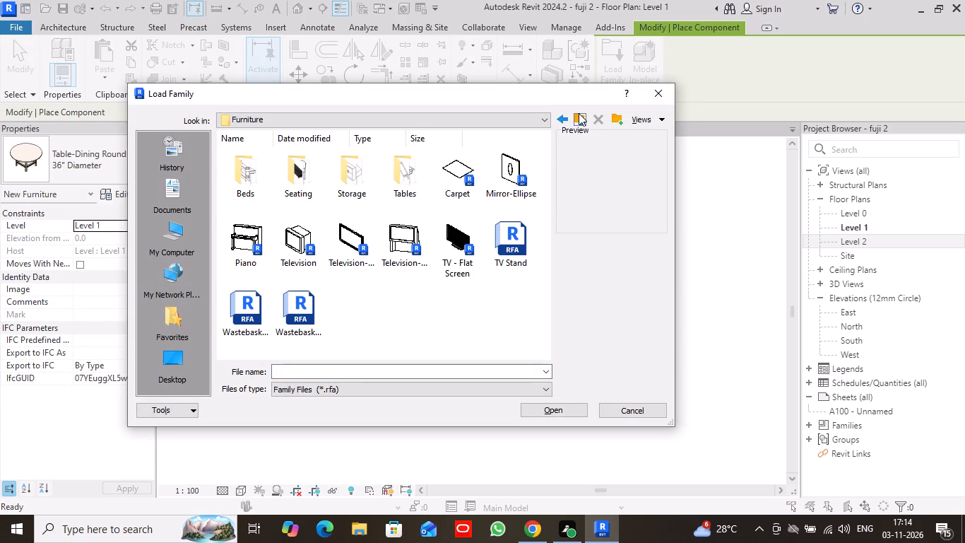
{"action": "left_click", "coordinate": [263, 175]}
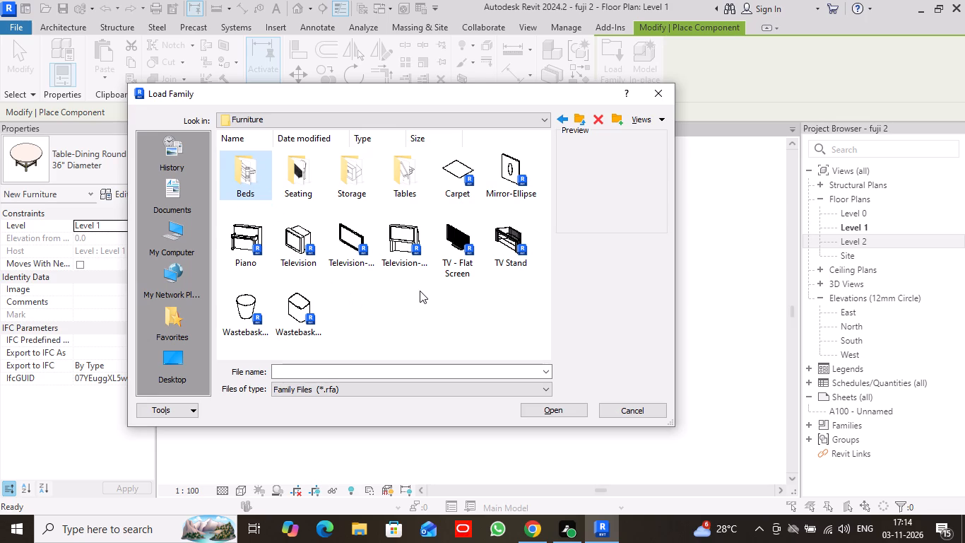
{"action": "left_click", "coordinate": [564, 415]}
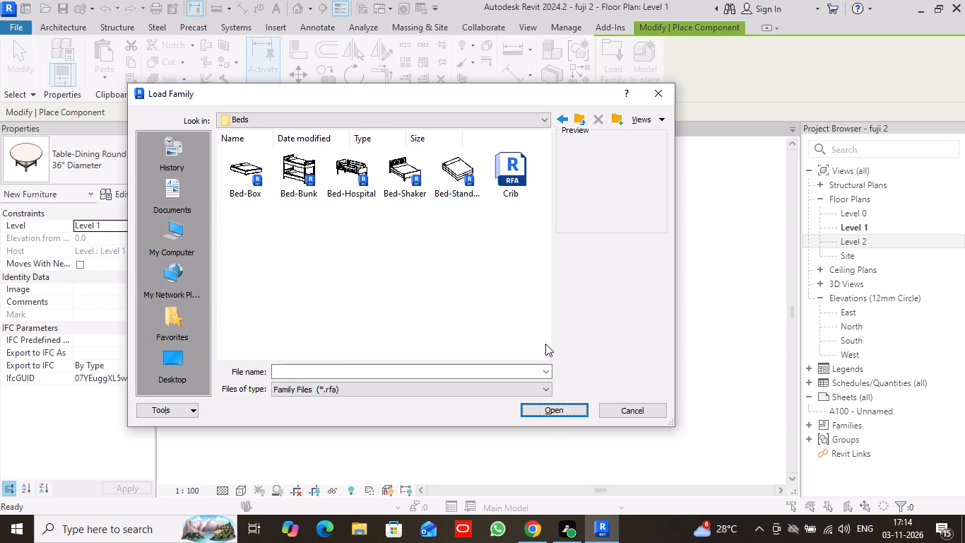
{"action": "left_click", "coordinate": [405, 171]}
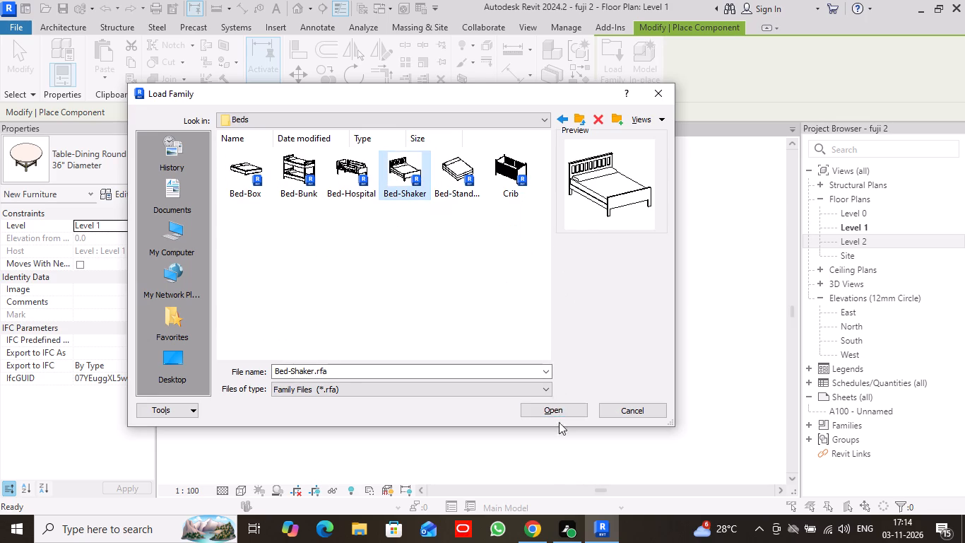
{"action": "left_click", "coordinate": [560, 401]}
{"action": "left_click", "coordinate": [563, 404]}
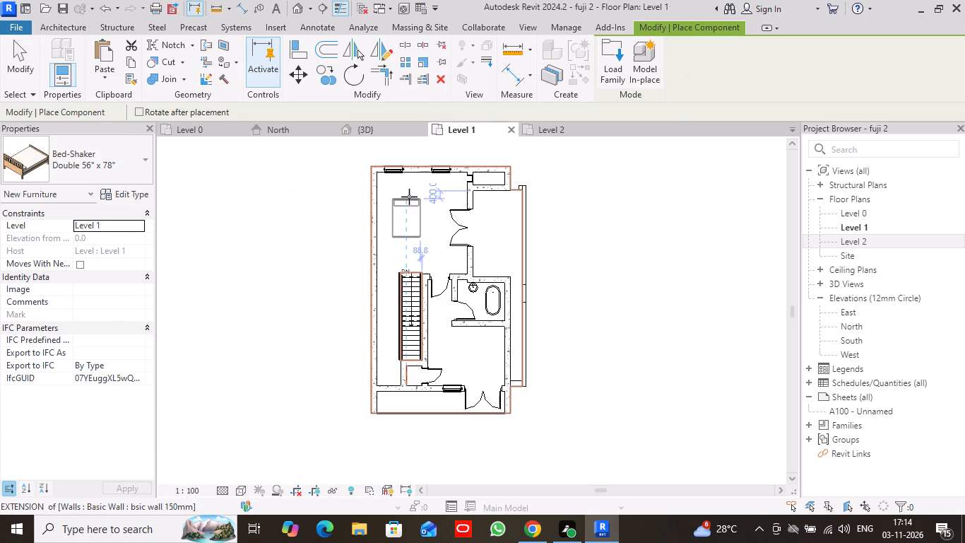
Place a King 78" x 83" Bed-Shaker in Level 1's upper room, headboard toward the left wall, about 200 mm from it and 1560 mm below the top wall.
{"action": "key", "text": "space"}
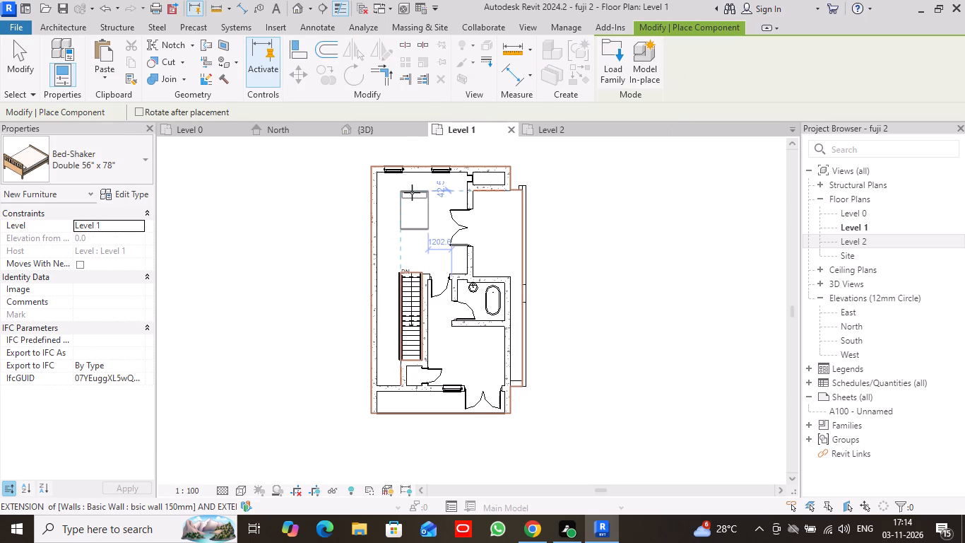
{"action": "key", "text": "space"}
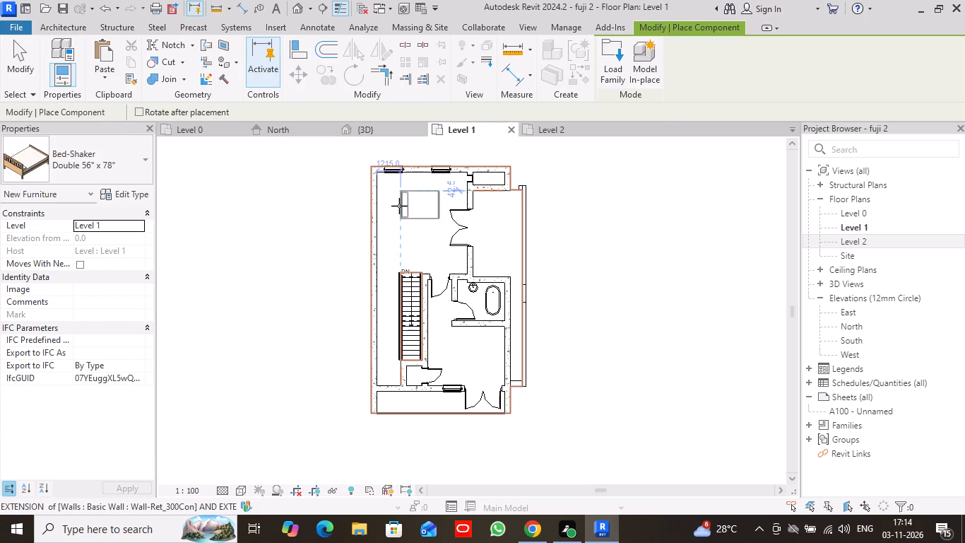
{"action": "left_click", "coordinate": [140, 160]}
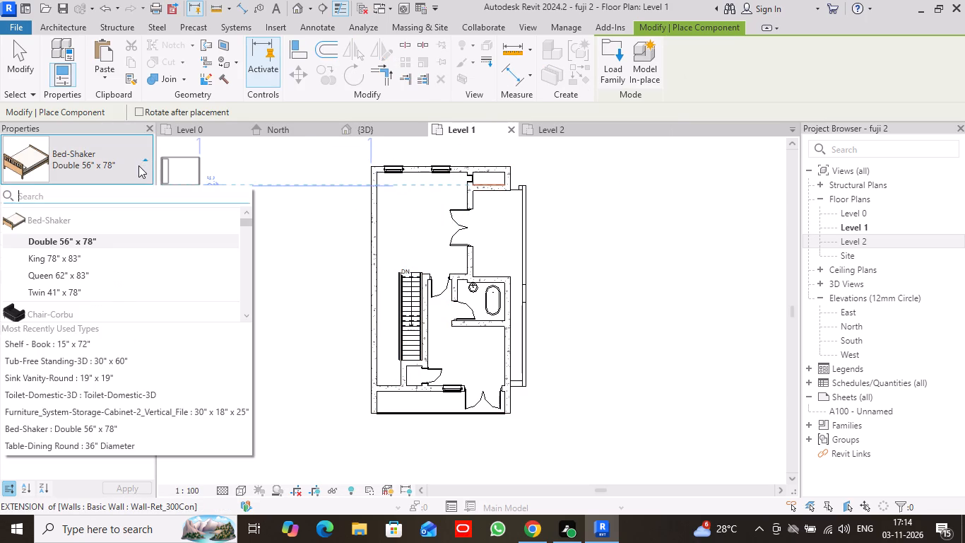
{"action": "left_click", "coordinate": [101, 257]}
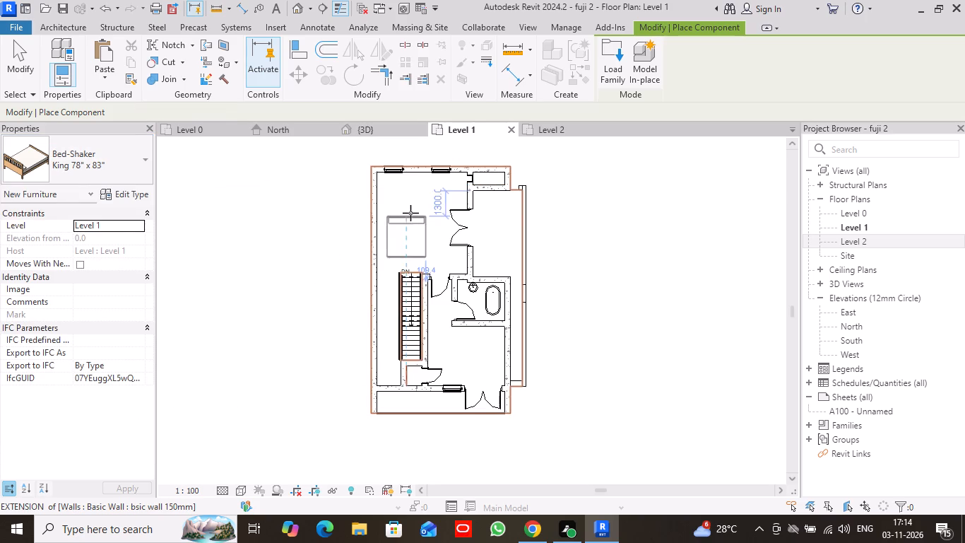
{"action": "key", "text": "space"}
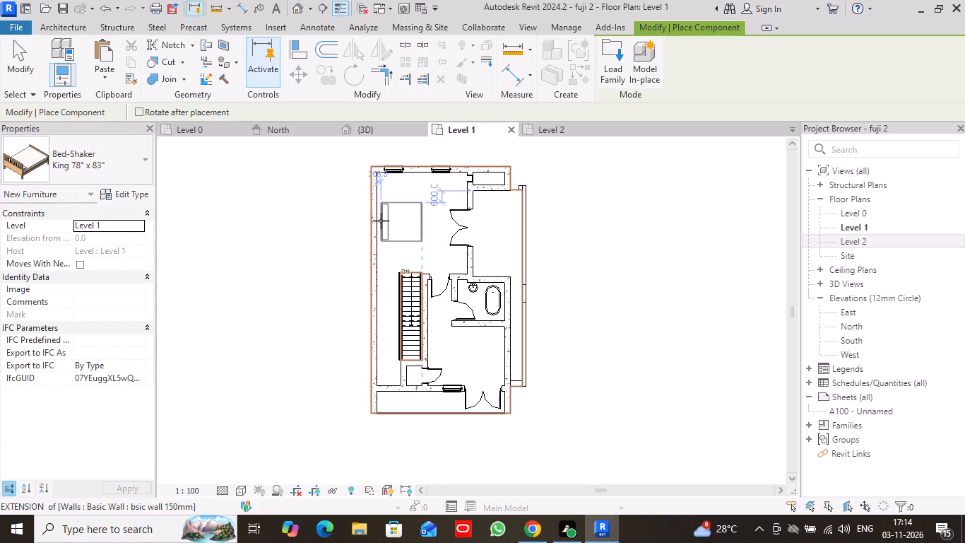
{"action": "left_click", "coordinate": [381, 221]}
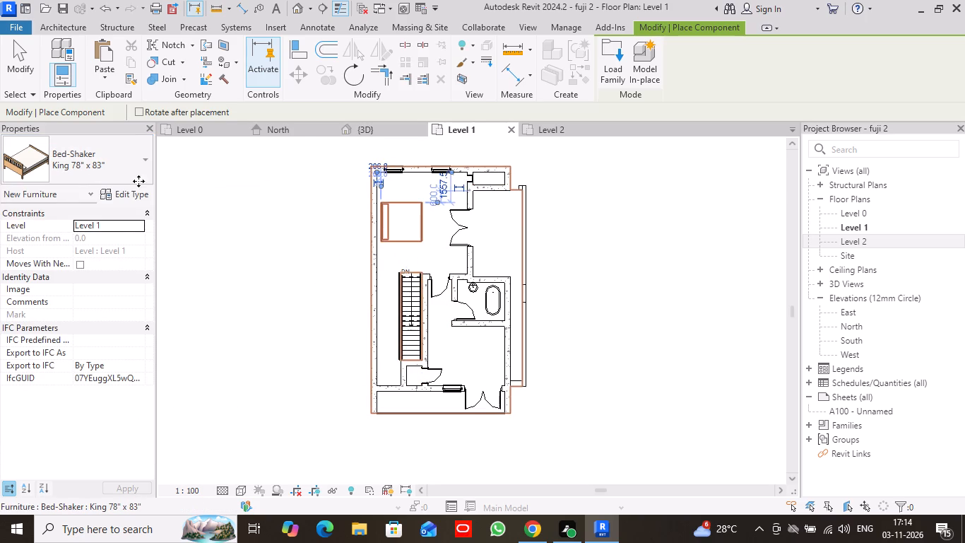
{"action": "left_click", "coordinate": [27, 63]}
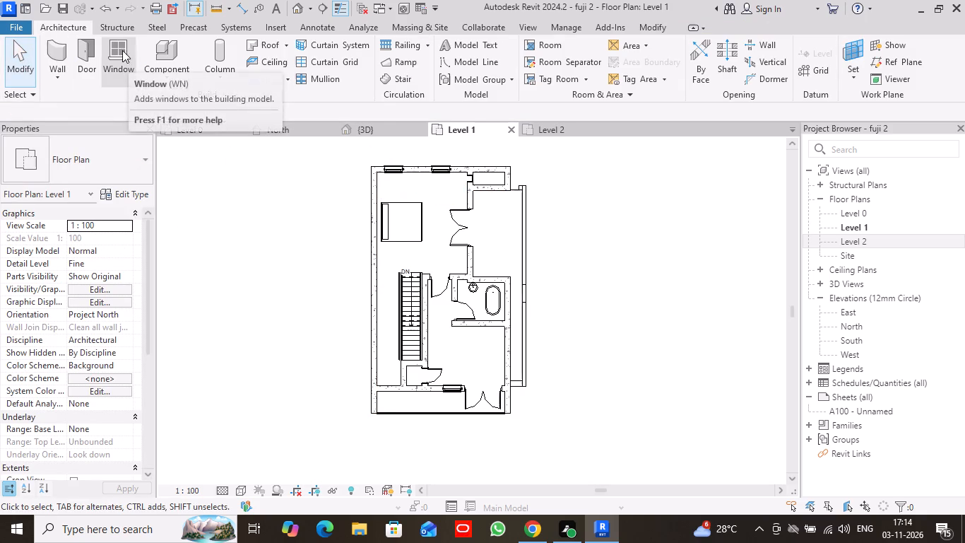
Look through the loaded component types for another piece of furniture to place.
{"action": "left_click", "coordinate": [175, 47]}
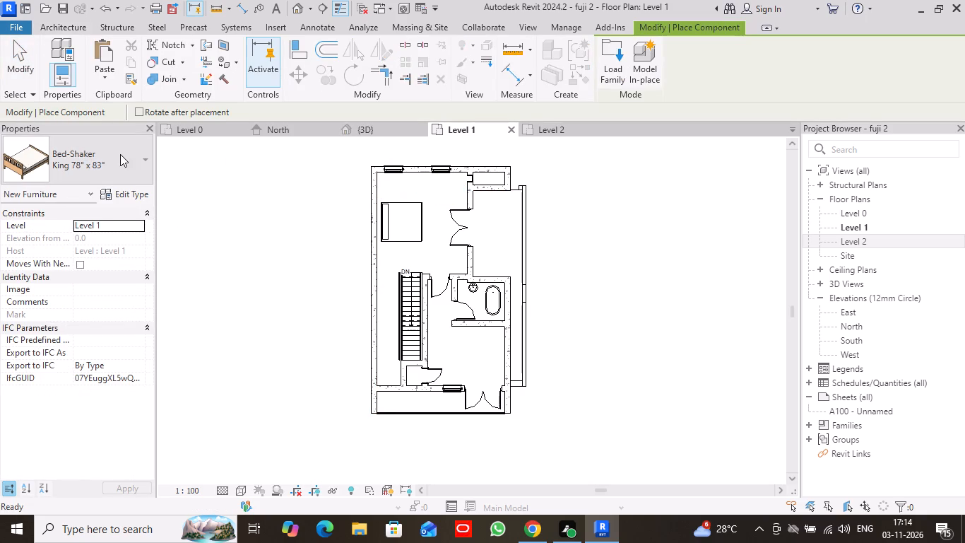
{"action": "left_click", "coordinate": [139, 150]}
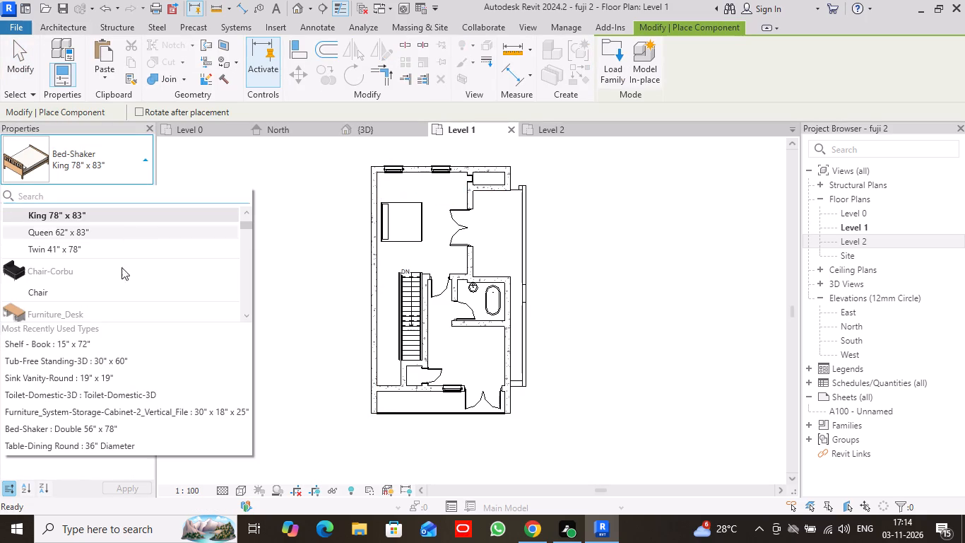
{"action": "scroll", "coordinate": [122, 297], "scroll_direction": "down", "scroll_amount": 4}
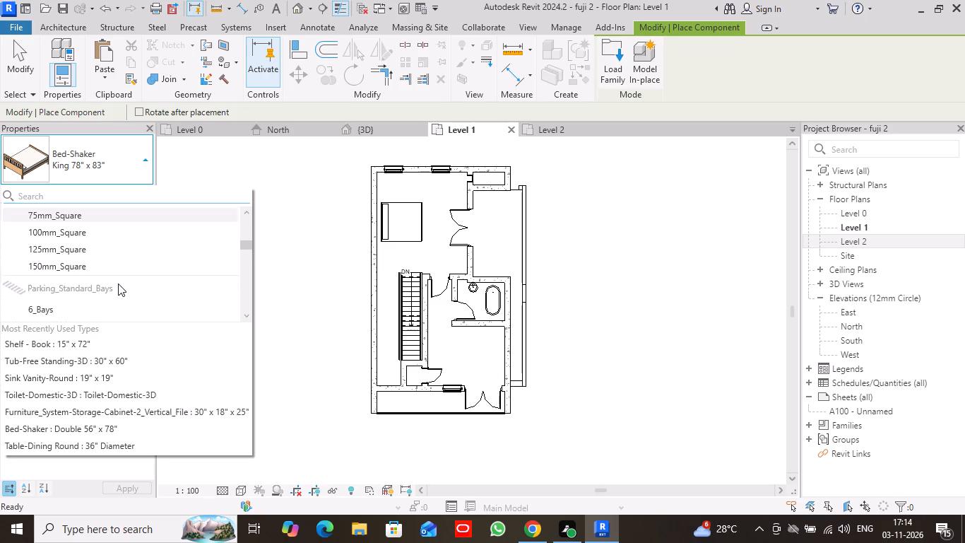
{"action": "scroll", "coordinate": [118, 284], "scroll_direction": "down", "scroll_amount": 3}
{"action": "scroll", "coordinate": [116, 276], "scroll_direction": "up", "scroll_amount": 4}
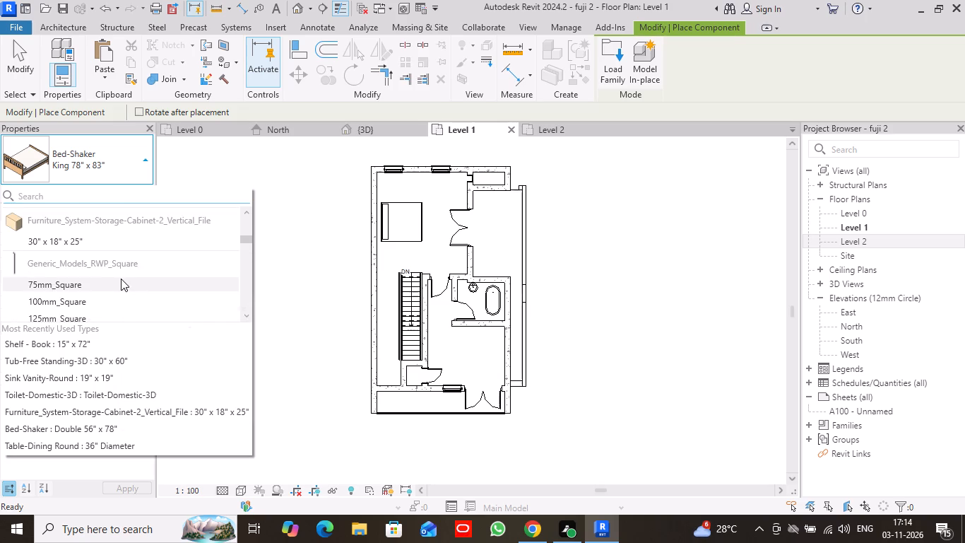
{"action": "scroll", "coordinate": [126, 279], "scroll_direction": "up", "scroll_amount": 2}
{"action": "scroll", "coordinate": [126, 279], "scroll_direction": "down", "scroll_amount": 1}
{"action": "scroll", "coordinate": [126, 279], "scroll_direction": "up", "scroll_amount": 6}
{"action": "scroll", "coordinate": [126, 279], "scroll_direction": "down", "scroll_amount": 2}
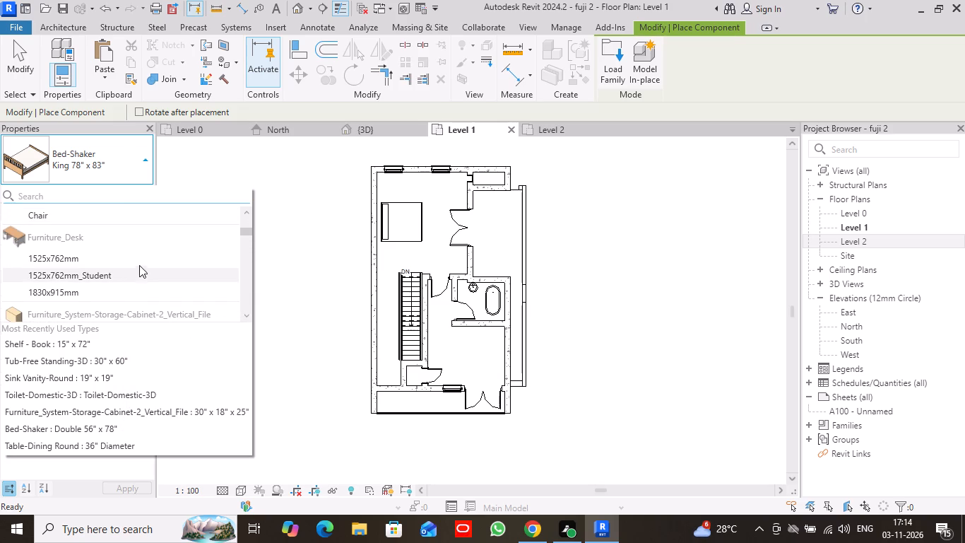
Load the TV - Flat Screen family from the Furniture folder.
{"action": "left_click", "coordinate": [612, 47]}
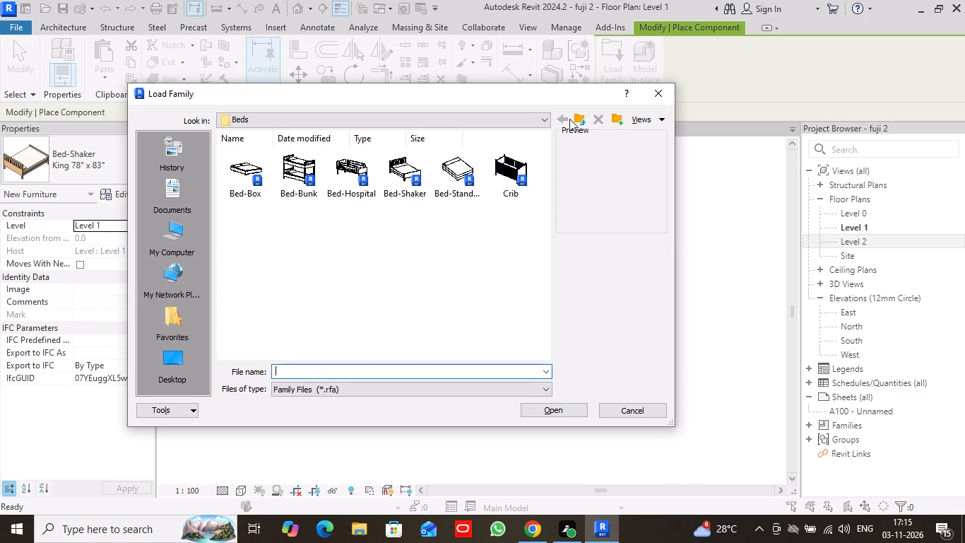
{"action": "left_click", "coordinate": [581, 117]}
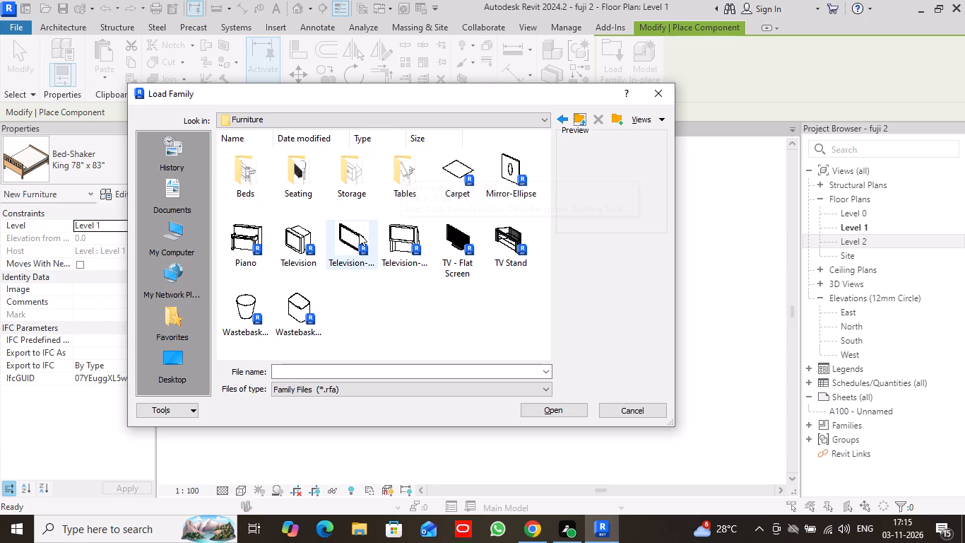
{"action": "left_click", "coordinate": [467, 240]}
{"action": "left_click", "coordinate": [560, 402]}
{"action": "left_click", "coordinate": [571, 408]}
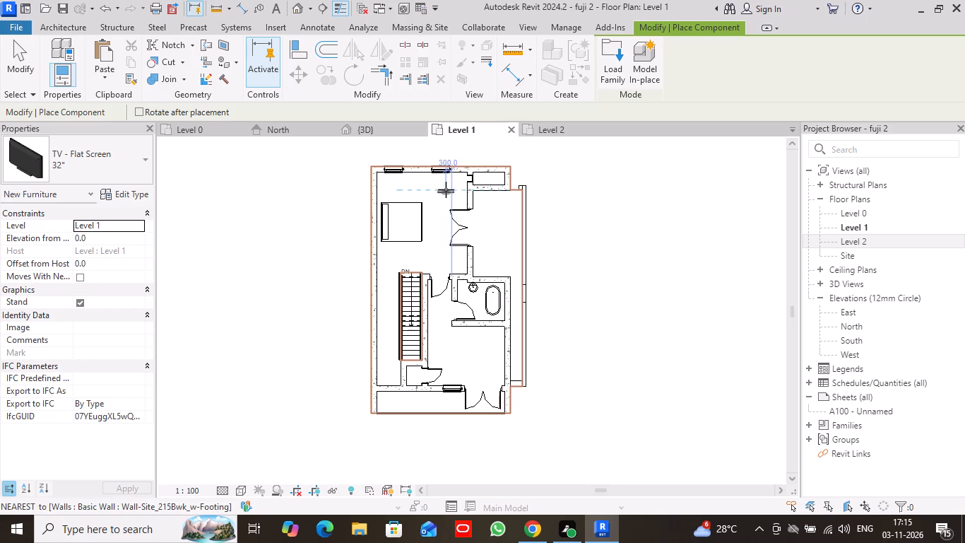
Place the 32" flat-screen TV on Level 0, rotated 90° beside the right wall opposite the sofa, about 1840 mm below the top wall.
{"action": "left_click", "coordinate": [218, 130]}
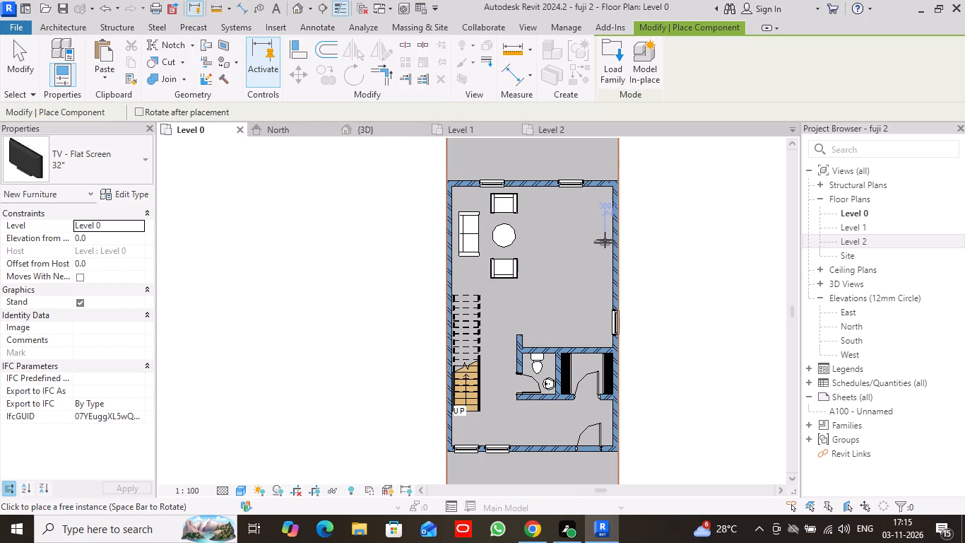
{"action": "key", "text": "space"}
{"action": "left_click", "coordinate": [605, 236]}
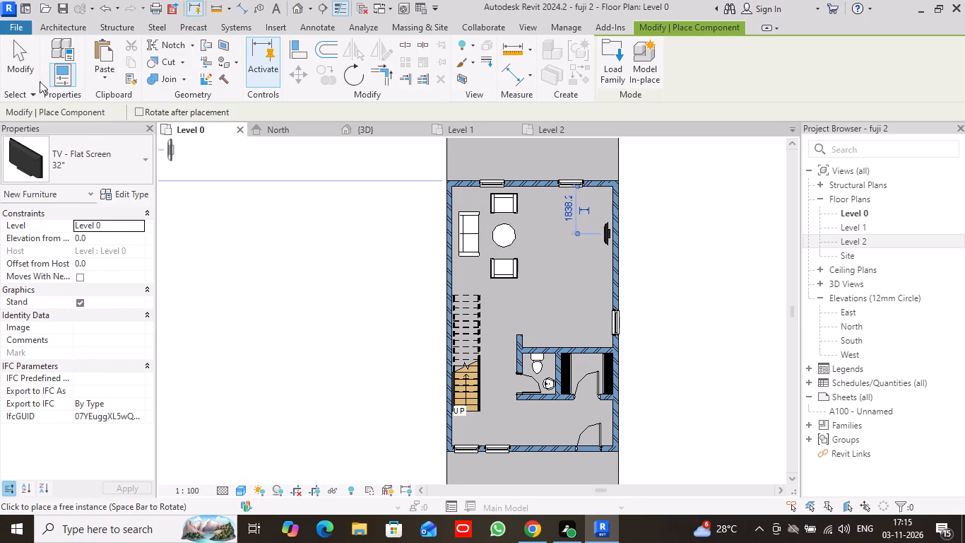
{"action": "left_click", "coordinate": [25, 70]}
Examine the house exterior in the 3D view from the front and the adjoining side.
{"action": "left_click", "coordinate": [390, 134]}
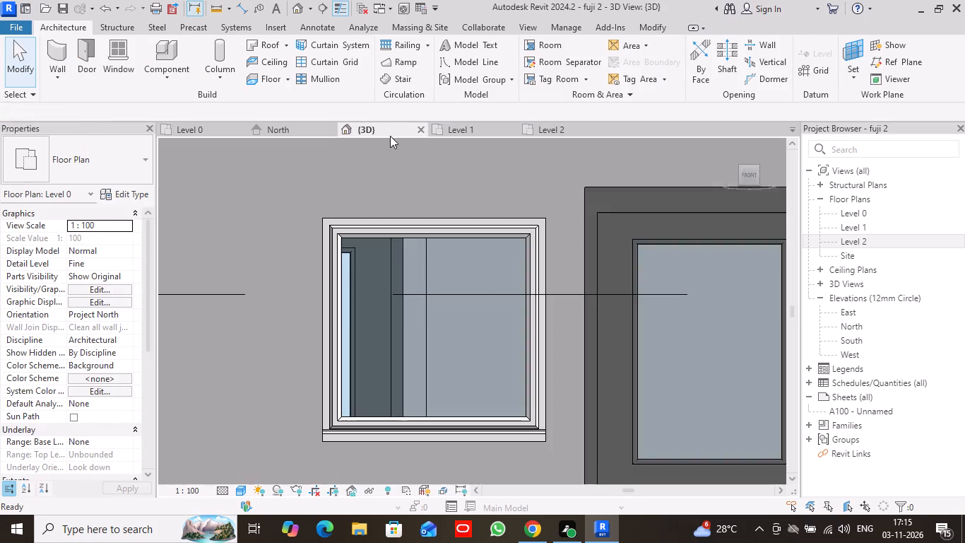
{"action": "scroll", "coordinate": [750, 335], "scroll_direction": "down", "scroll_amount": 7}
{"action": "scroll", "coordinate": [687, 327], "scroll_direction": "down", "scroll_amount": 3}
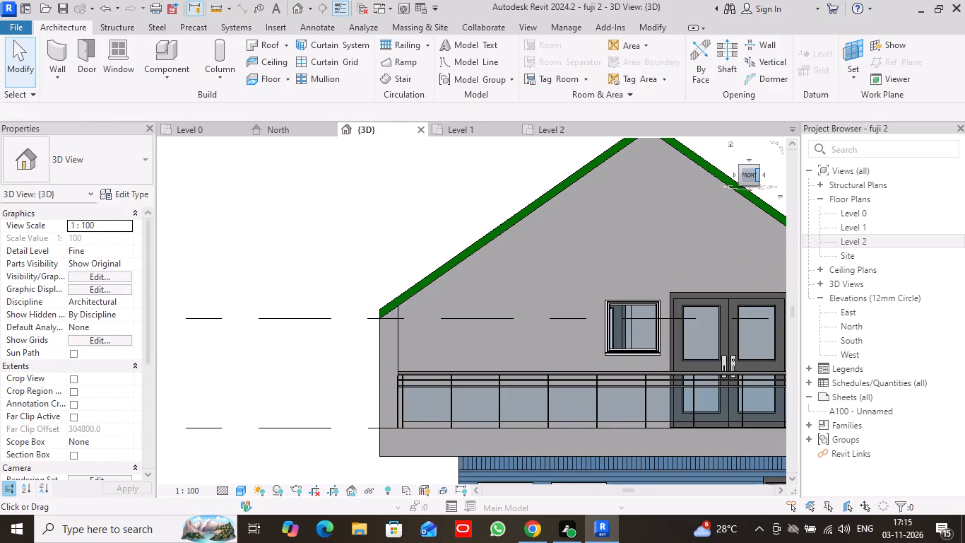
{"action": "left_click_drag", "start_coordinate": [758, 176], "coordinate": [736, 180]}
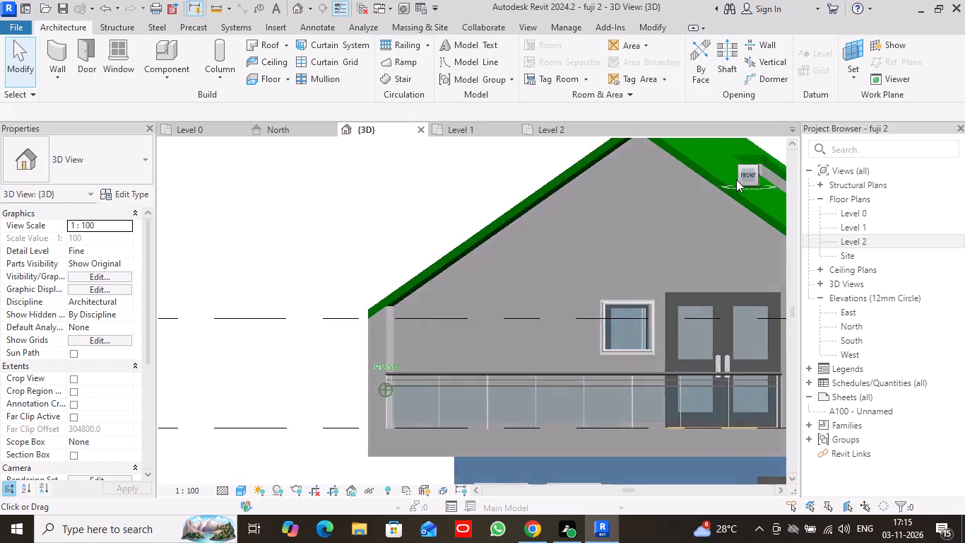
{"action": "left_click_drag", "start_coordinate": [736, 180], "coordinate": [710, 177]}
{"action": "scroll", "coordinate": [632, 366], "scroll_direction": "up", "scroll_amount": 10}
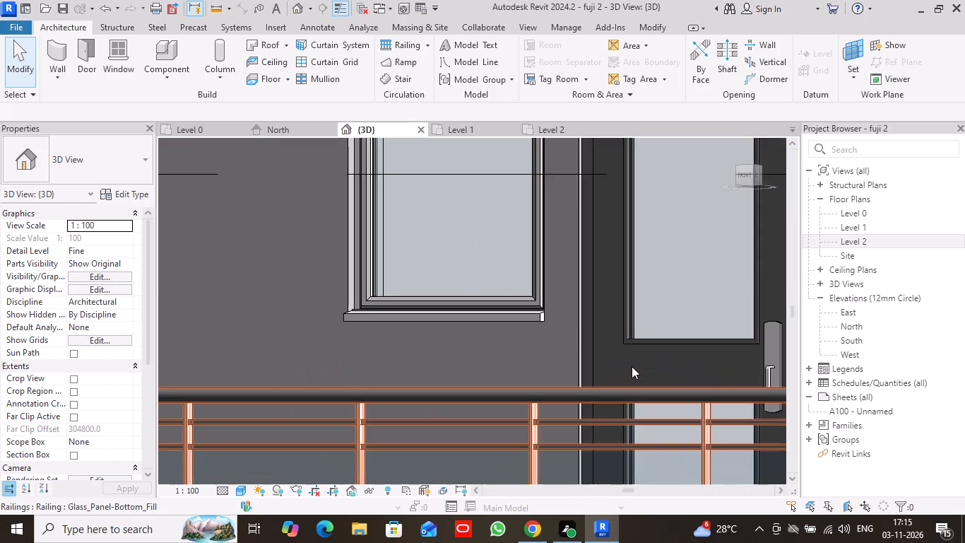
{"action": "scroll", "coordinate": [632, 366], "scroll_direction": "down", "scroll_amount": 10}
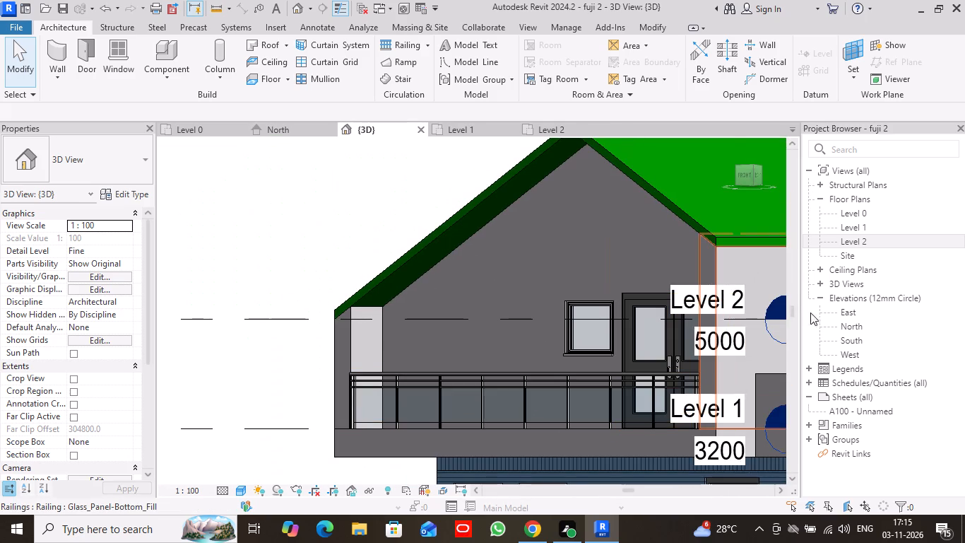
{"action": "scroll", "coordinate": [683, 234], "scroll_direction": "down", "scroll_amount": 6}
{"action": "middle_click_drag", "start_coordinate": [574, 180], "coordinate": [481, 223]}
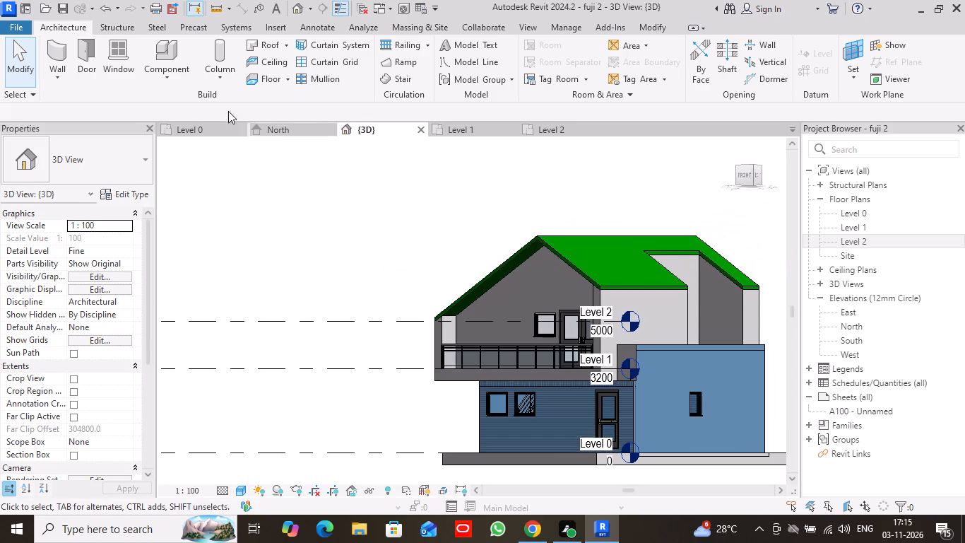
Start the Paint tool without saving the project and look through the project materials for a roof finish.
{"action": "left_click", "coordinate": [658, 30]}
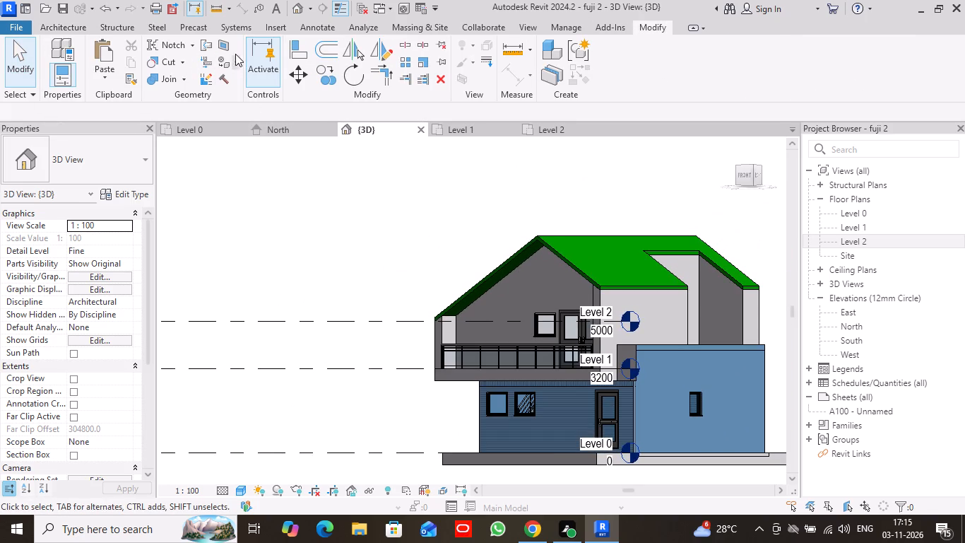
{"action": "left_click", "coordinate": [237, 64]}
{"action": "left_click", "coordinate": [242, 86]}
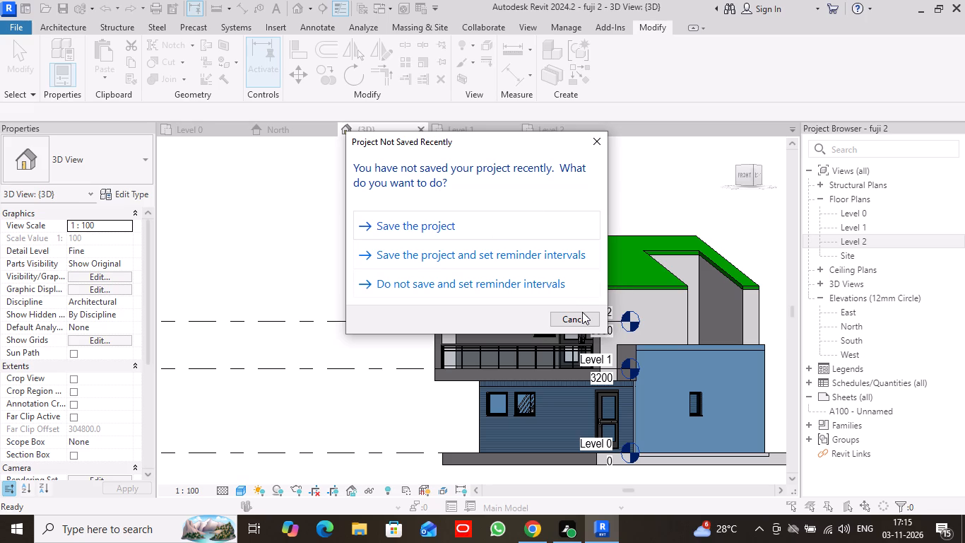
{"action": "left_click", "coordinate": [581, 316]}
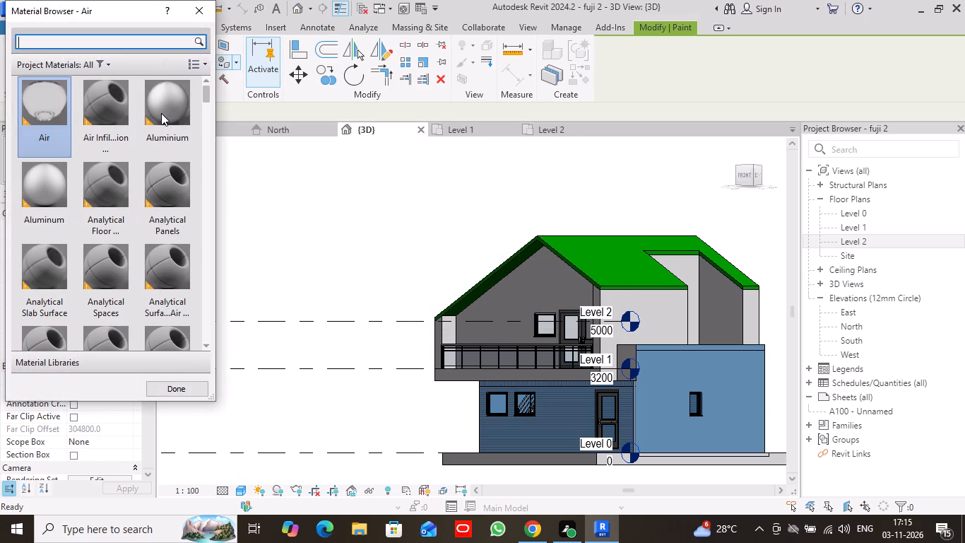
{"action": "scroll", "coordinate": [136, 181], "scroll_direction": "down", "scroll_amount": 5}
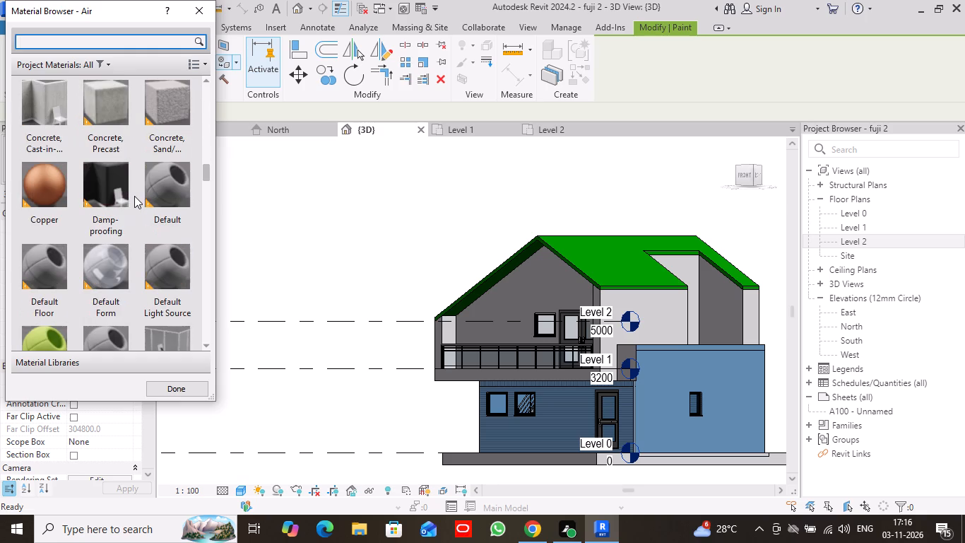
{"action": "scroll", "coordinate": [134, 196], "scroll_direction": "down", "scroll_amount": 7}
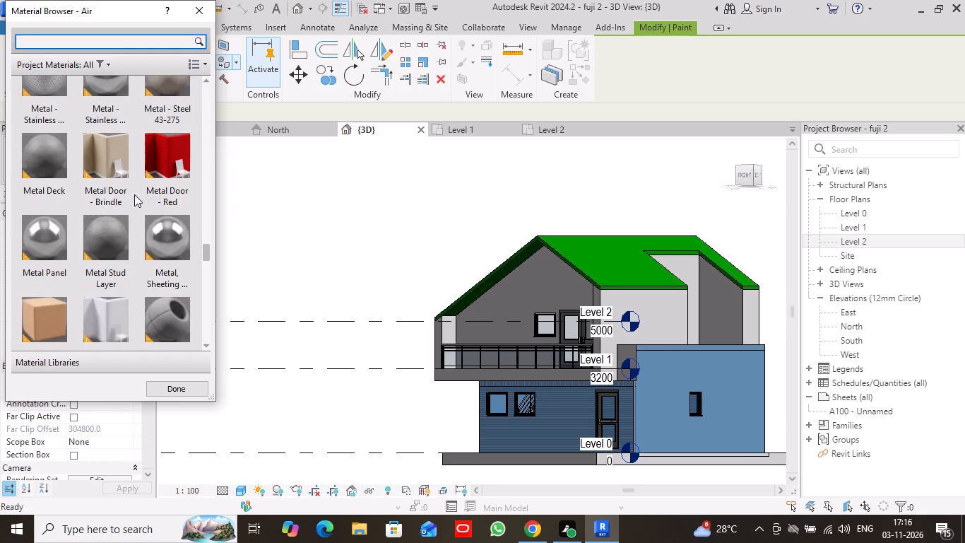
{"action": "scroll", "coordinate": [134, 194], "scroll_direction": "down", "scroll_amount": 6}
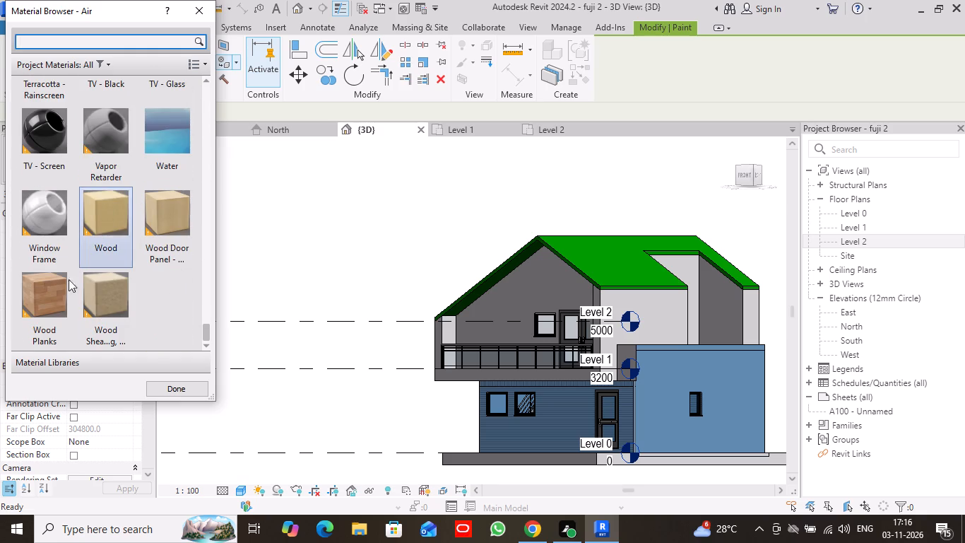
{"action": "scroll", "coordinate": [57, 284], "scroll_direction": "up", "scroll_amount": 5}
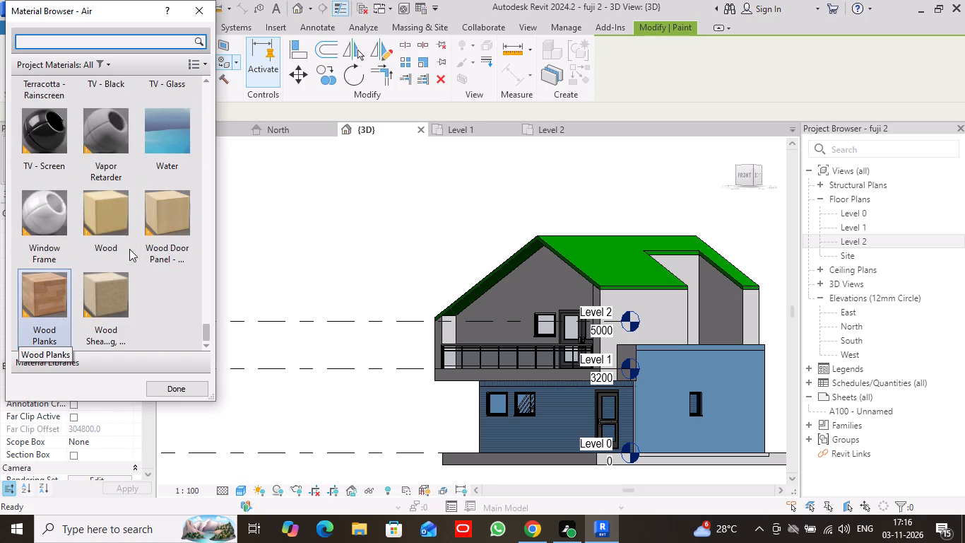
{"action": "scroll", "coordinate": [134, 242], "scroll_direction": "up", "scroll_amount": 6}
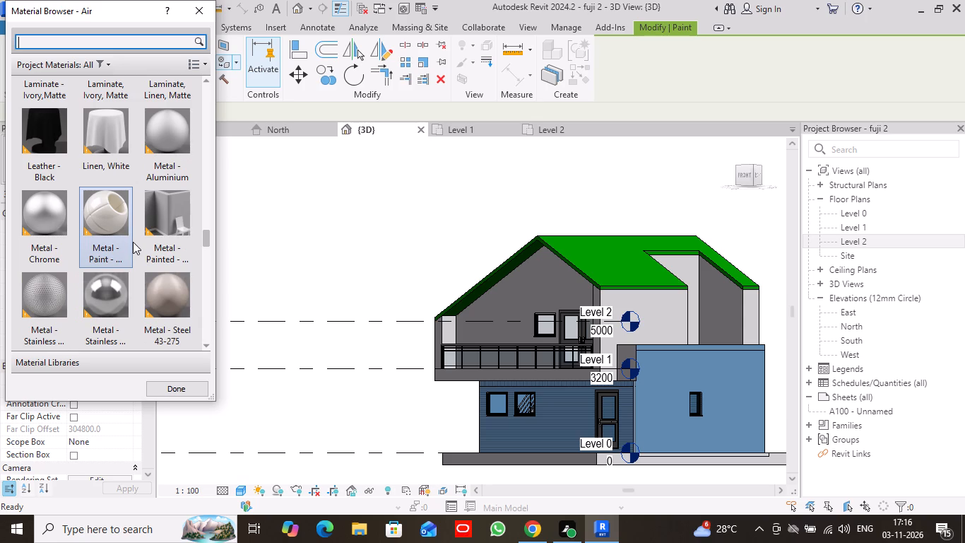
{"action": "scroll", "coordinate": [133, 242], "scroll_direction": "up", "scroll_amount": 4}
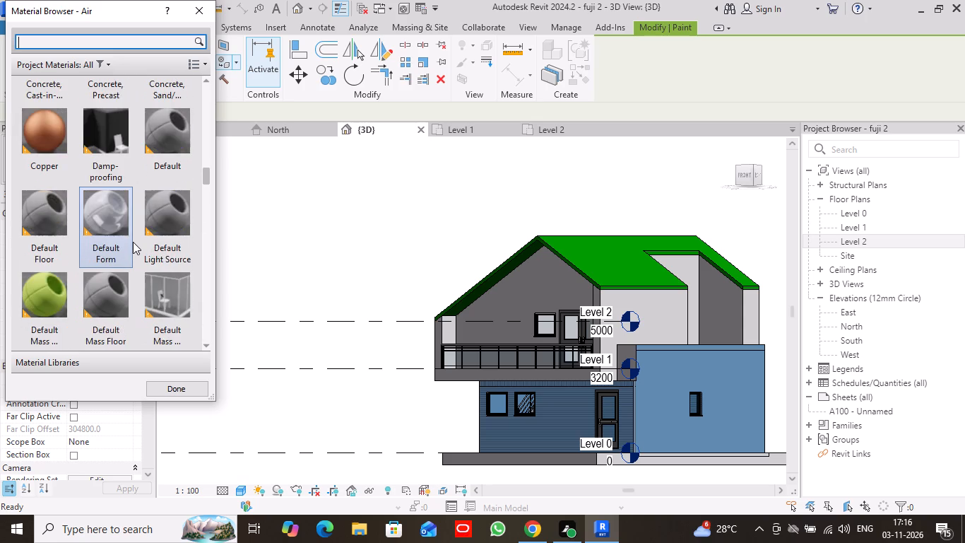
{"action": "scroll", "coordinate": [133, 240], "scroll_direction": "up", "scroll_amount": 2}
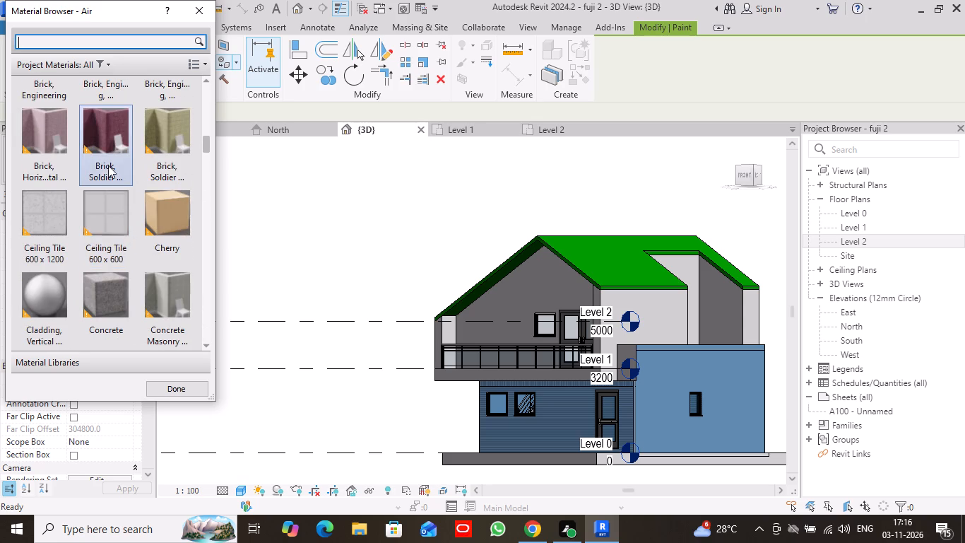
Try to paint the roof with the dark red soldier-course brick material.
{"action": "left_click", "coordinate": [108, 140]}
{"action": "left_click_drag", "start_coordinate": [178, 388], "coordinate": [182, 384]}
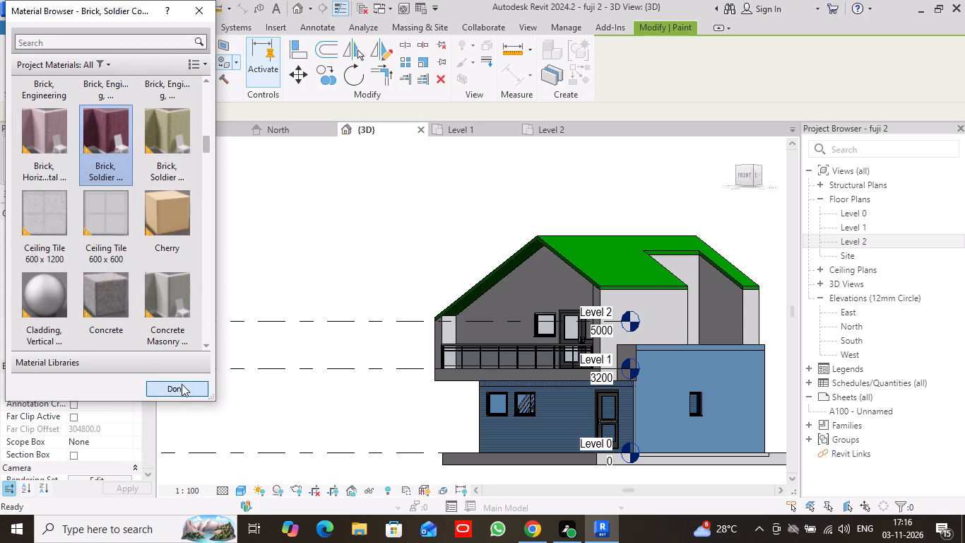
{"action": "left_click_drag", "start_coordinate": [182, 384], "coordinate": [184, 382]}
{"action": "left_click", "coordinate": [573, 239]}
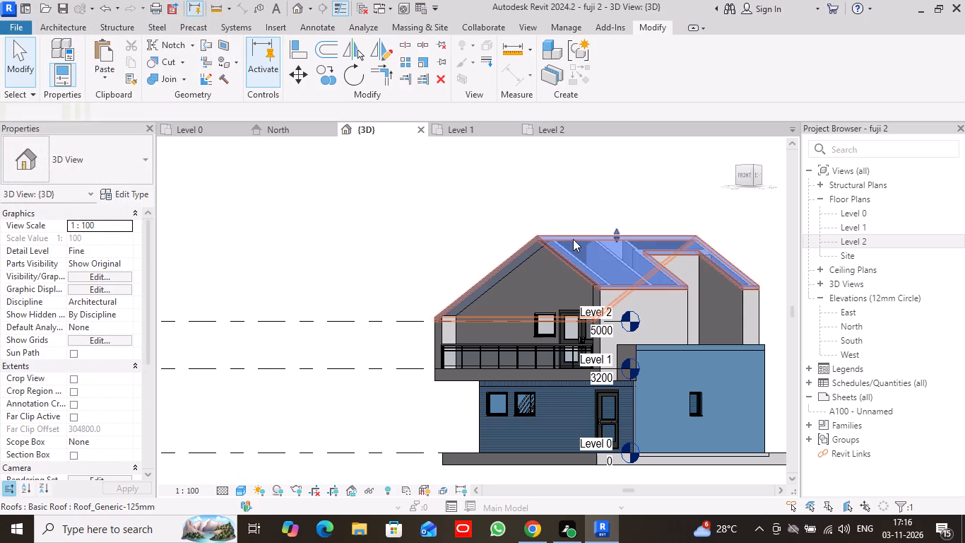
Restart the Paint tool and paint the large side slope of the roof with the Air material.
{"action": "left_click", "coordinate": [235, 63]}
{"action": "left_click", "coordinate": [259, 83]}
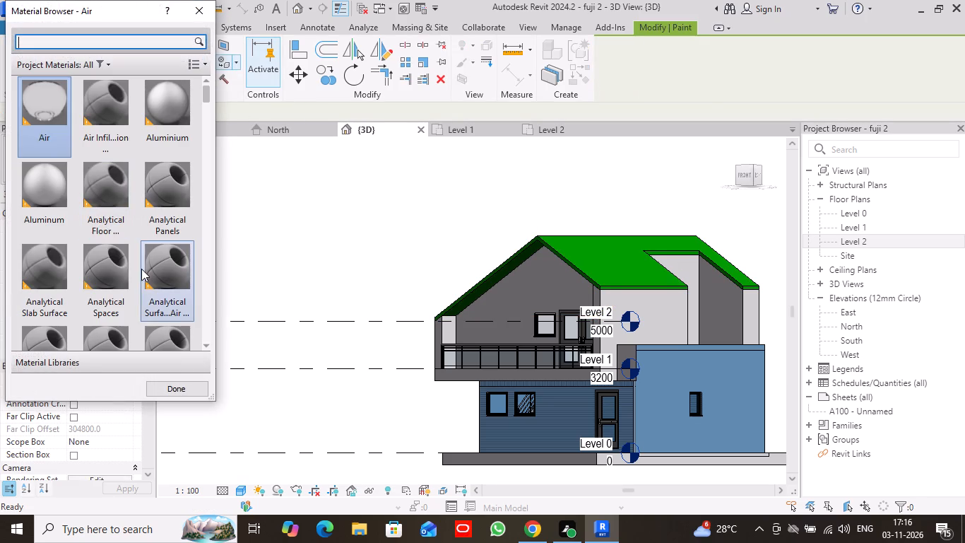
{"action": "left_click", "coordinate": [590, 241]}
{"action": "left_click", "coordinate": [576, 255]}
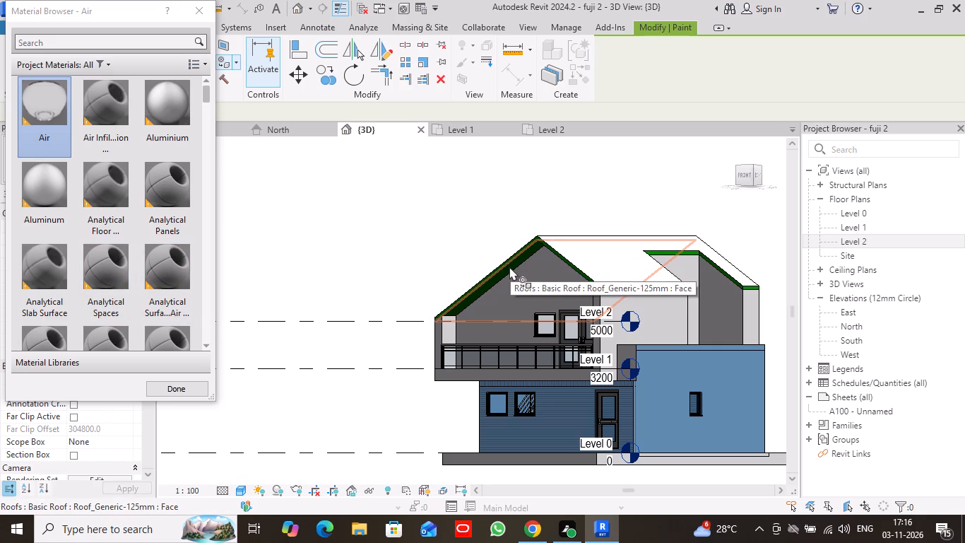
Paint the front gable's roof underside, sloping edges and adjoining eave edge with the Air material.
{"action": "scroll", "coordinate": [518, 267], "scroll_direction": "up", "scroll_amount": 5}
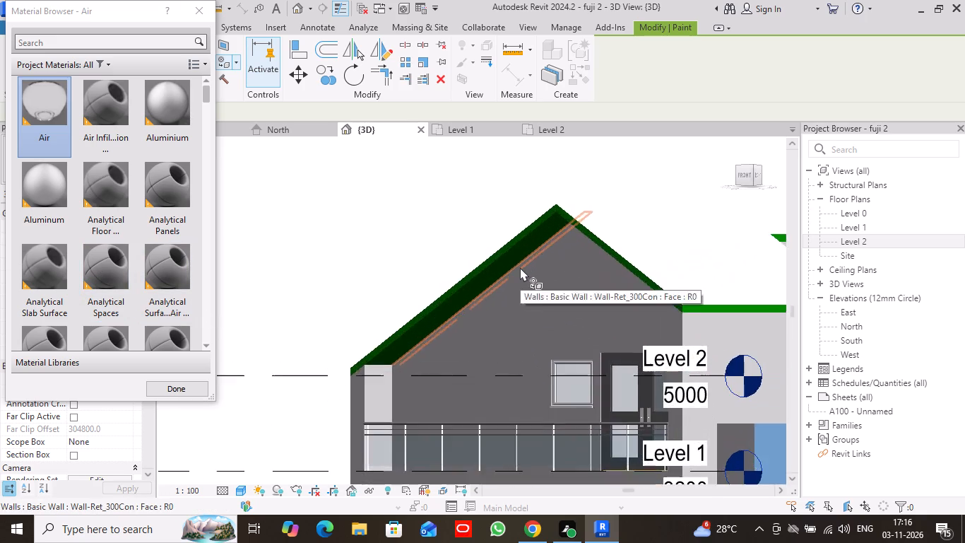
{"action": "scroll", "coordinate": [520, 274], "scroll_direction": "up", "scroll_amount": 2}
{"action": "left_click", "coordinate": [516, 223]}
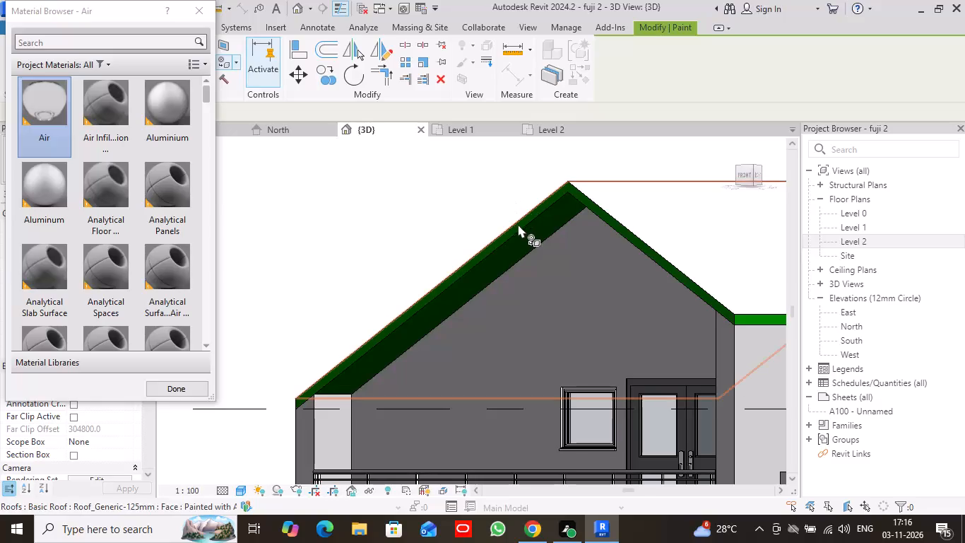
{"action": "left_click", "coordinate": [528, 230]}
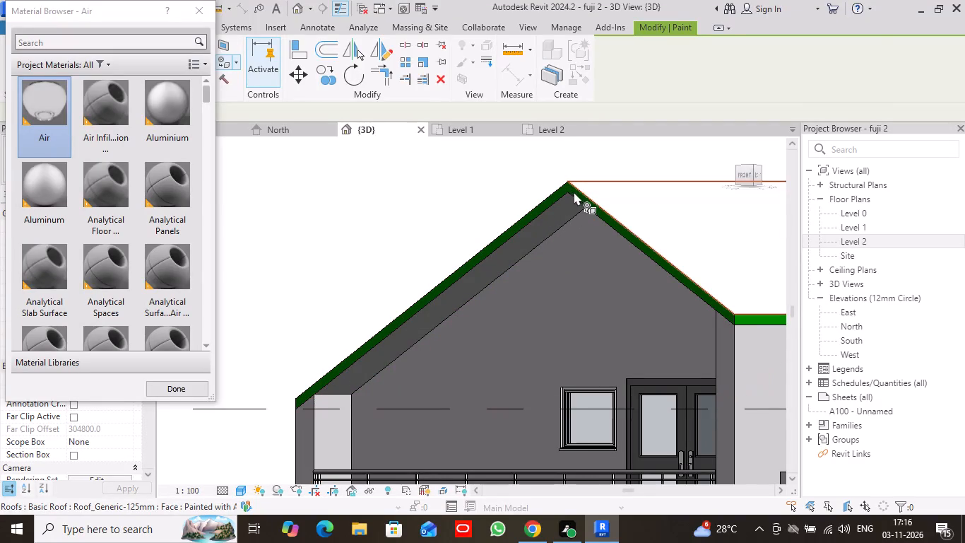
{"action": "scroll", "coordinate": [747, 339], "scroll_direction": "up", "scroll_amount": 5}
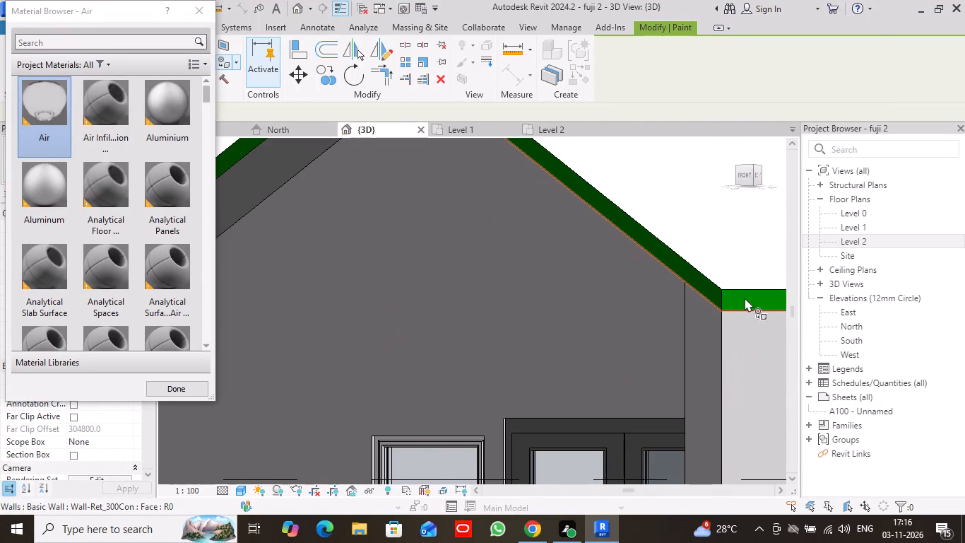
{"action": "left_click", "coordinate": [745, 298]}
{"action": "left_click", "coordinate": [697, 277]}
Paint the upper, lower and one sloping roof edge around the roof recess with the Air material.
{"action": "scroll", "coordinate": [713, 308], "scroll_direction": "down", "scroll_amount": 4}
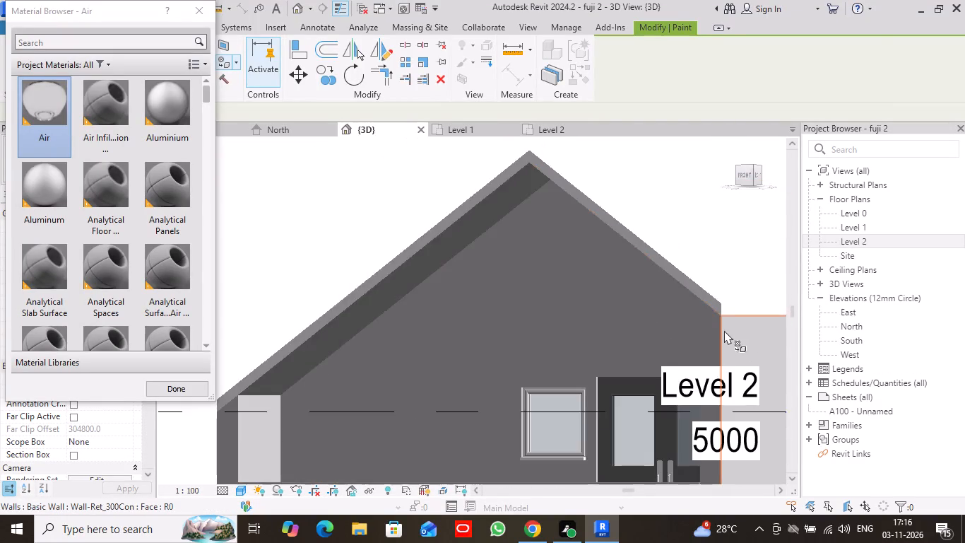
{"action": "scroll", "coordinate": [721, 326], "scroll_direction": "down", "scroll_amount": 2}
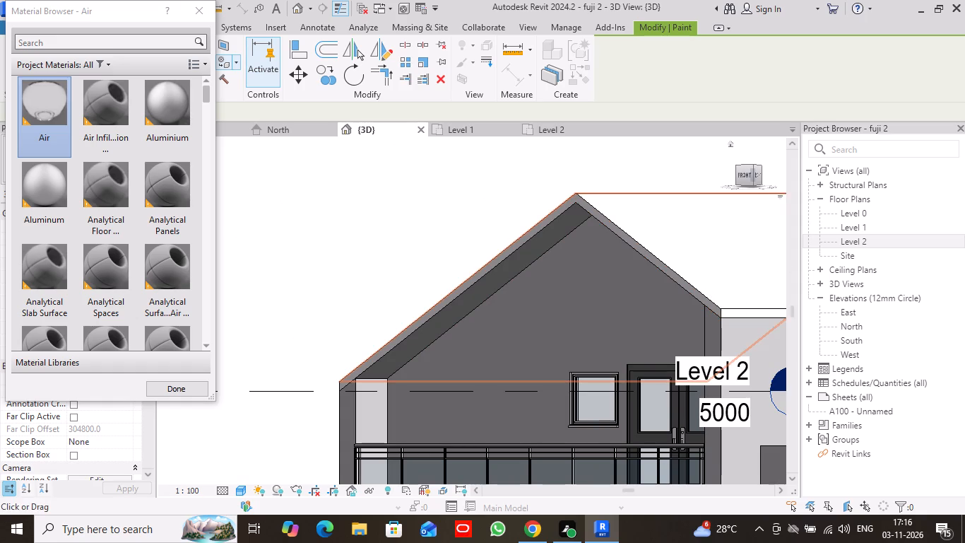
{"action": "left_click_drag", "start_coordinate": [761, 173], "coordinate": [711, 182]}
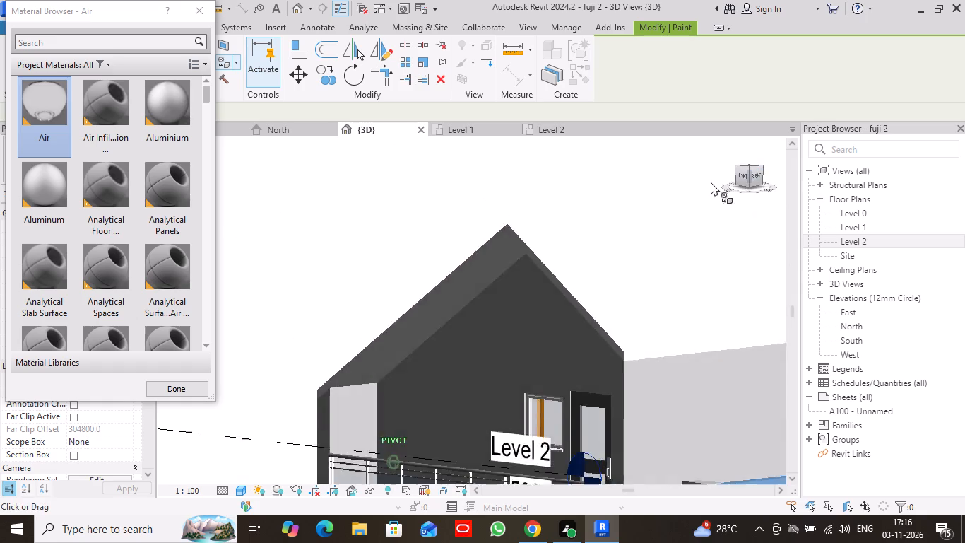
{"action": "left_click_drag", "start_coordinate": [711, 182], "coordinate": [538, 182]}
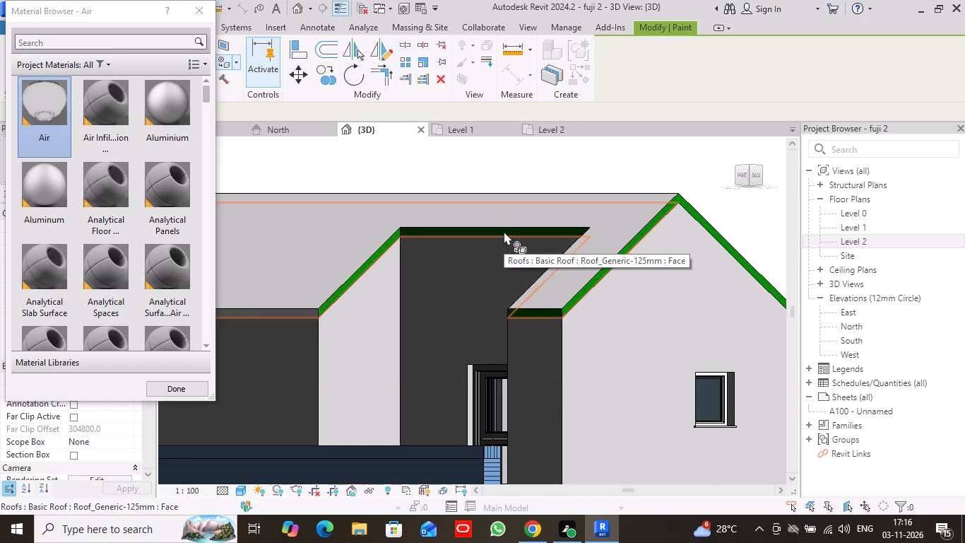
{"action": "scroll", "coordinate": [504, 231], "scroll_direction": "up", "scroll_amount": 10}
{"action": "left_click", "coordinate": [528, 224]}
{"action": "scroll", "coordinate": [442, 254], "scroll_direction": "down", "scroll_amount": 2}
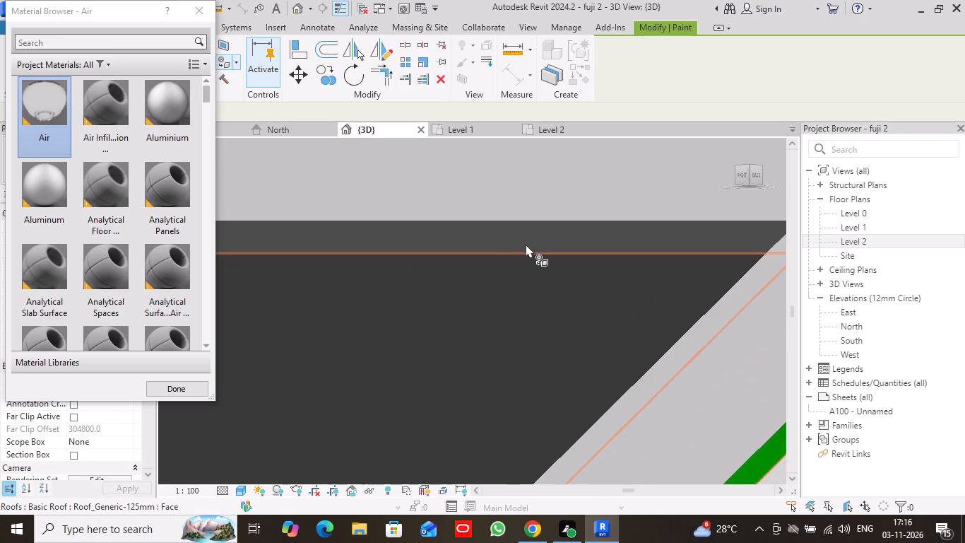
{"action": "scroll", "coordinate": [526, 245], "scroll_direction": "down", "scroll_amount": 4}
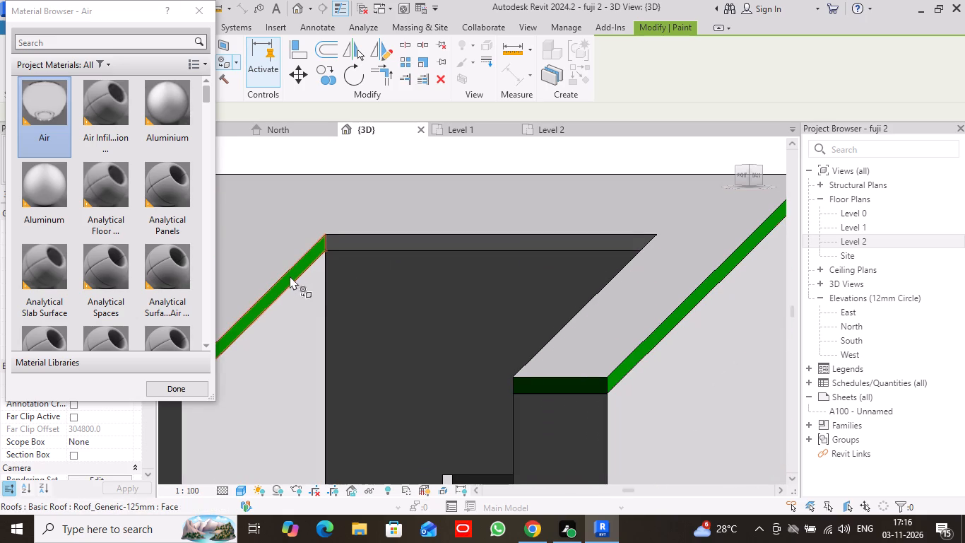
{"action": "left_click", "coordinate": [290, 276]}
{"action": "scroll", "coordinate": [322, 266], "scroll_direction": "up", "scroll_amount": 5}
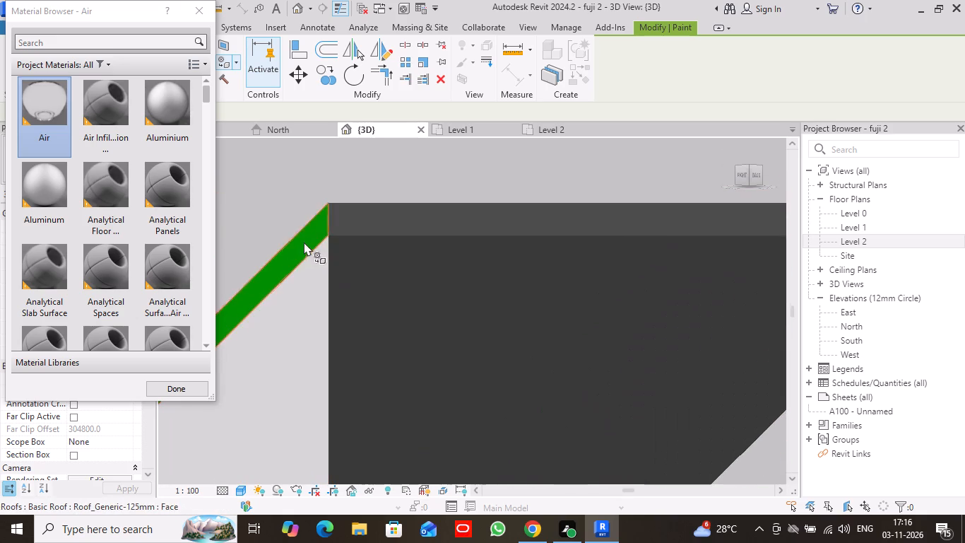
{"action": "left_click", "coordinate": [304, 239]}
{"action": "scroll", "coordinate": [456, 293], "scroll_direction": "down", "scroll_amount": 6}
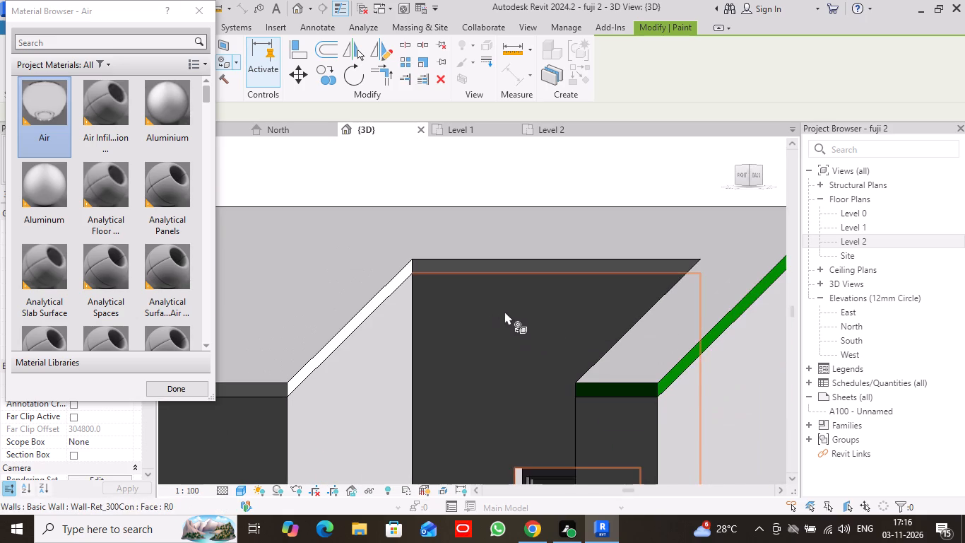
{"action": "left_click", "coordinate": [618, 394]}
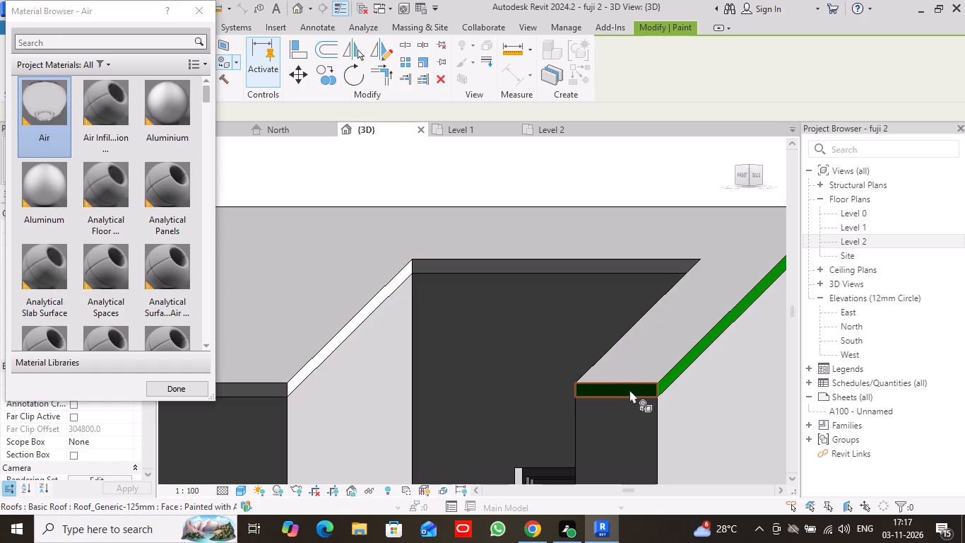
{"action": "left_click", "coordinate": [629, 390]}
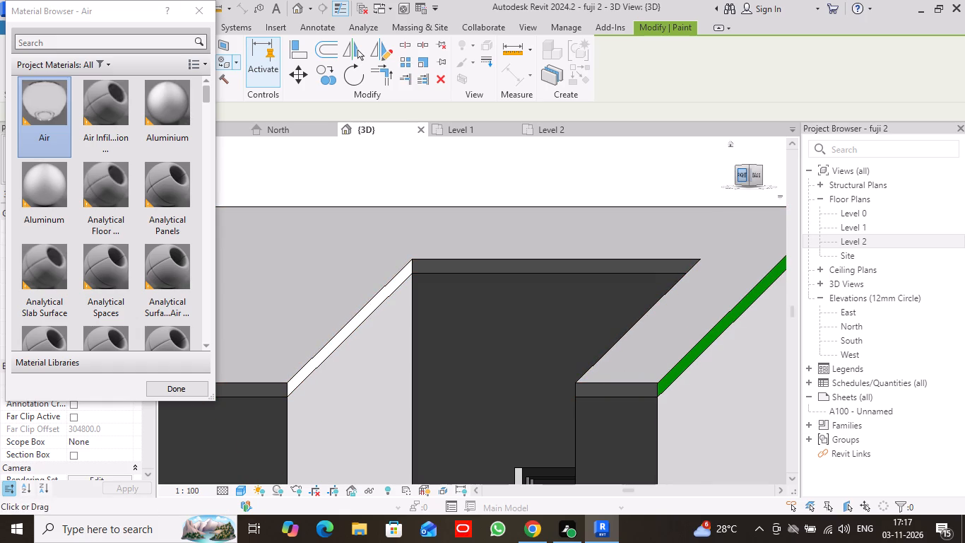
Paint the remaining green sloping roof edge beside the roof recess with the Air material.
{"action": "left_click_drag", "start_coordinate": [738, 173], "coordinate": [188, 184]}
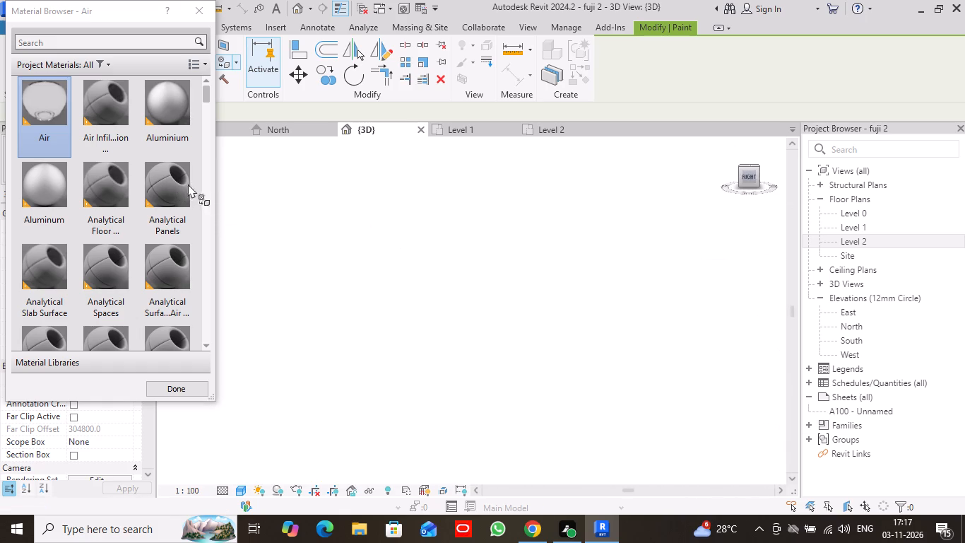
{"action": "left_click_drag", "start_coordinate": [188, 184], "coordinate": [199, 162]}
{"action": "scroll", "coordinate": [682, 308], "scroll_direction": "down", "scroll_amount": 1}
{"action": "scroll", "coordinate": [673, 310], "scroll_direction": "up", "scroll_amount": 1}
{"action": "scroll", "coordinate": [663, 311], "scroll_direction": "down", "scroll_amount": 2}
{"action": "middle_click_drag", "start_coordinate": [679, 289], "coordinate": [527, 268]}
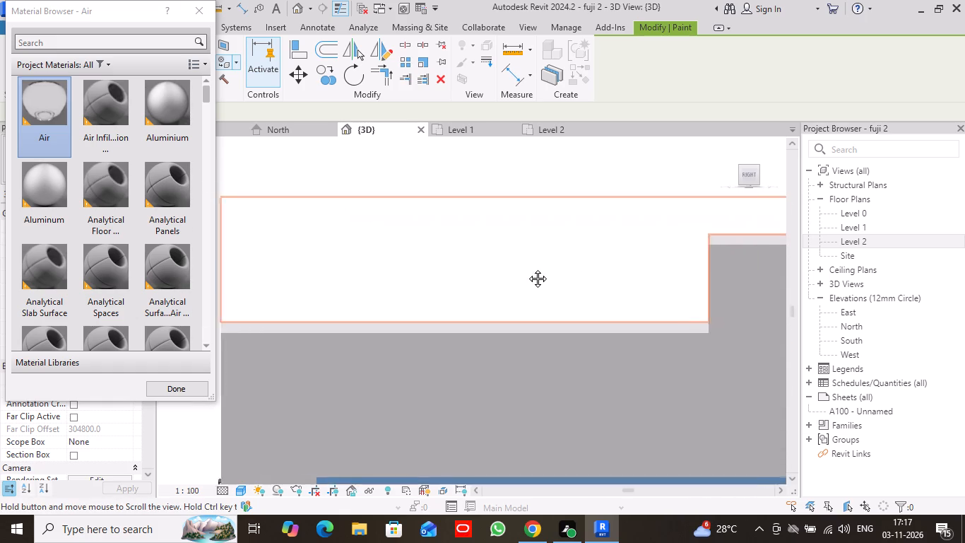
{"action": "middle_click_drag", "start_coordinate": [527, 268], "coordinate": [283, 254]}
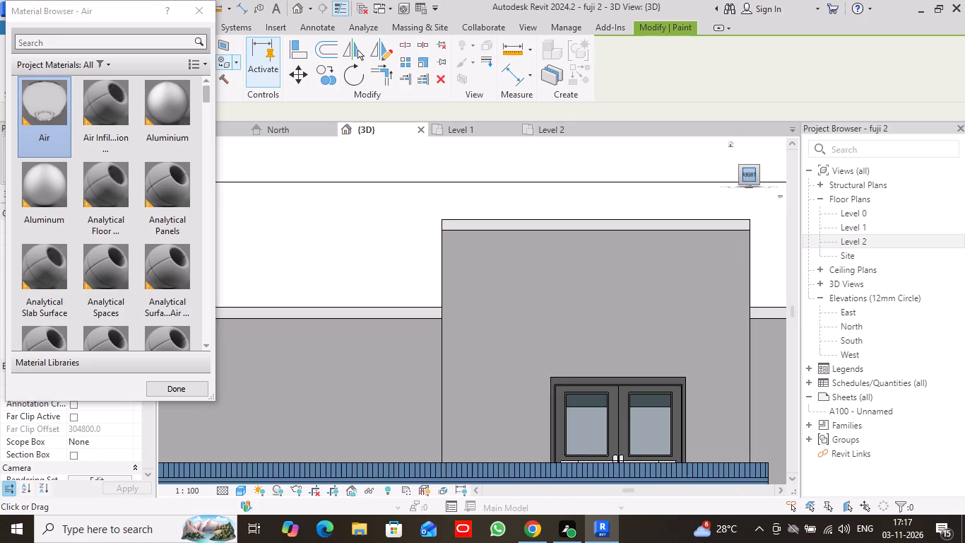
{"action": "left_click_drag", "start_coordinate": [740, 176], "coordinate": [765, 182]}
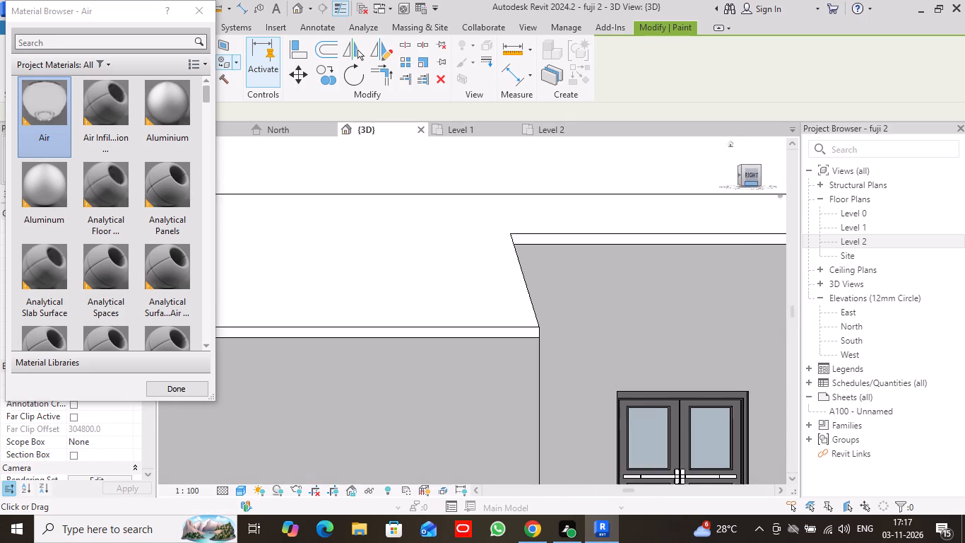
{"action": "middle_click_drag", "start_coordinate": [704, 226], "coordinate": [587, 212]}
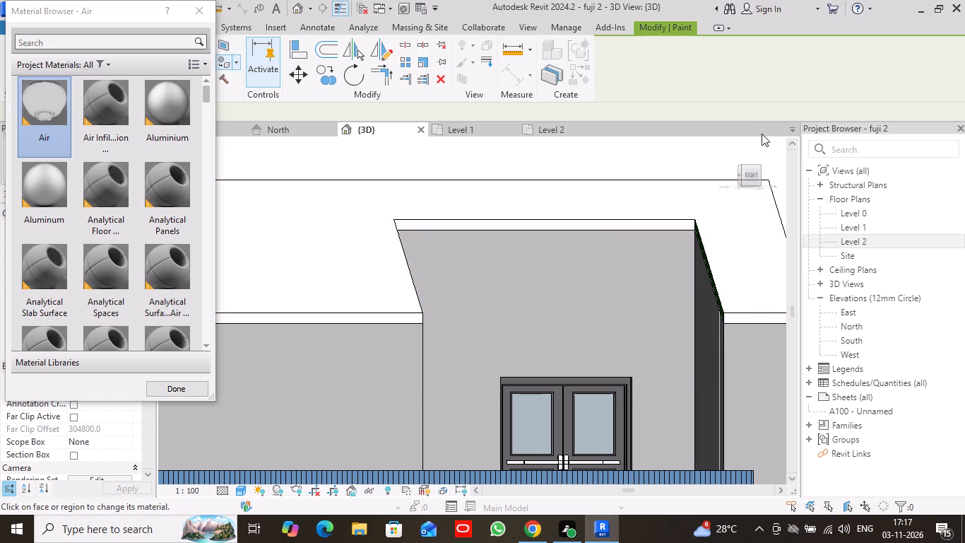
{"action": "left_click_drag", "start_coordinate": [742, 175], "coordinate": [769, 185]}
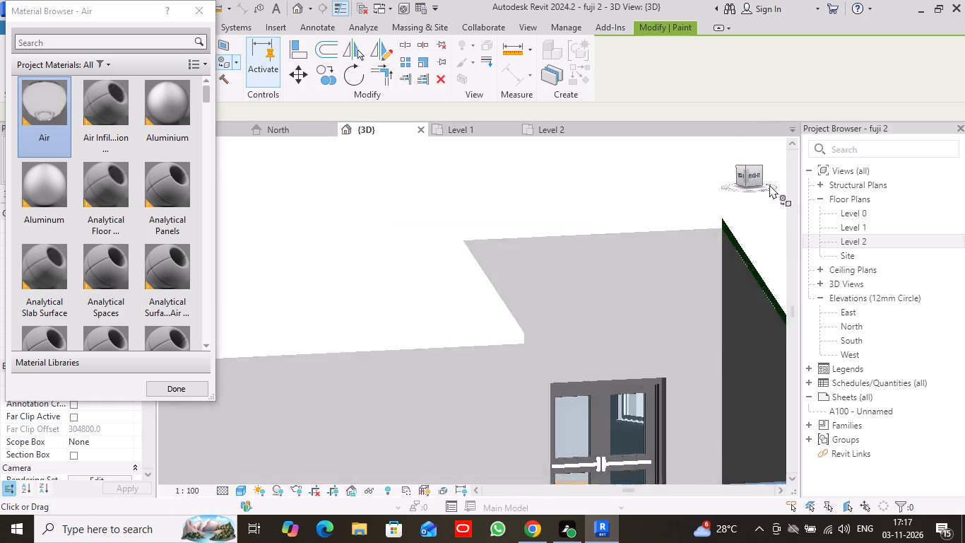
{"action": "left_click_drag", "start_coordinate": [769, 185], "coordinate": [167, 175]}
{"action": "scroll", "coordinate": [664, 247], "scroll_direction": "up", "scroll_amount": 5}
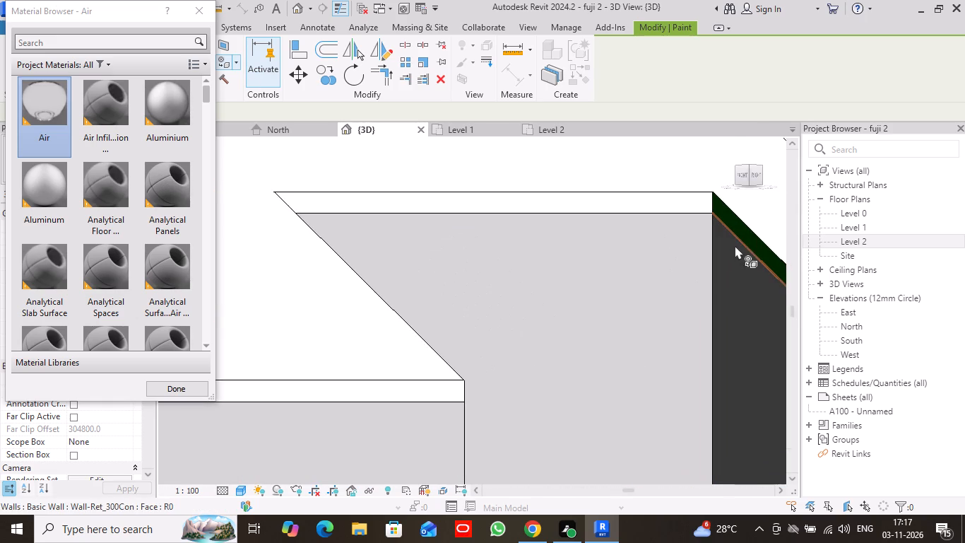
{"action": "left_click", "coordinate": [754, 238]}
{"action": "left_click", "coordinate": [753, 241]}
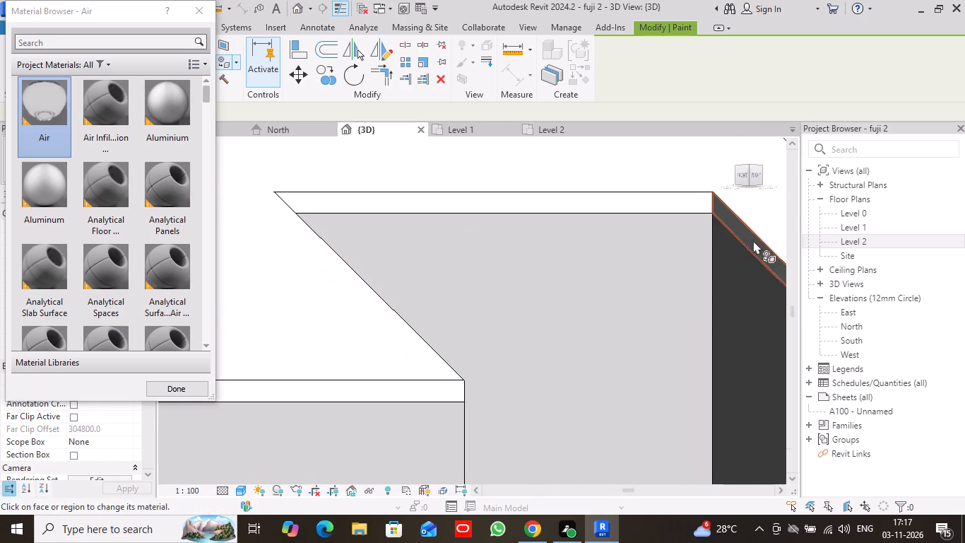
Paint the rear gable's long sloping roof edge with the Air material.
{"action": "scroll", "coordinate": [680, 227], "scroll_direction": "down", "scroll_amount": 4}
{"action": "scroll", "coordinate": [568, 251], "scroll_direction": "down", "scroll_amount": 4}
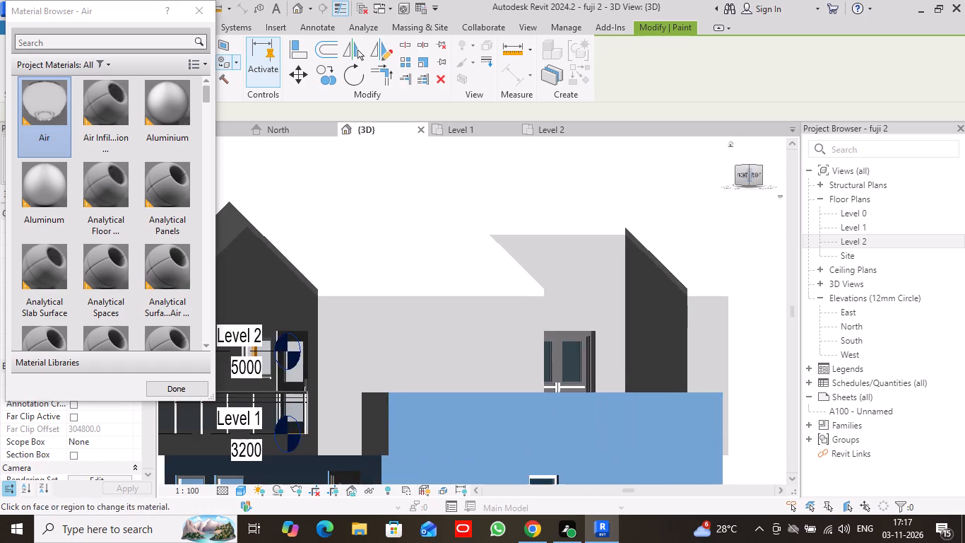
{"action": "left_click_drag", "start_coordinate": [762, 178], "coordinate": [677, 193]}
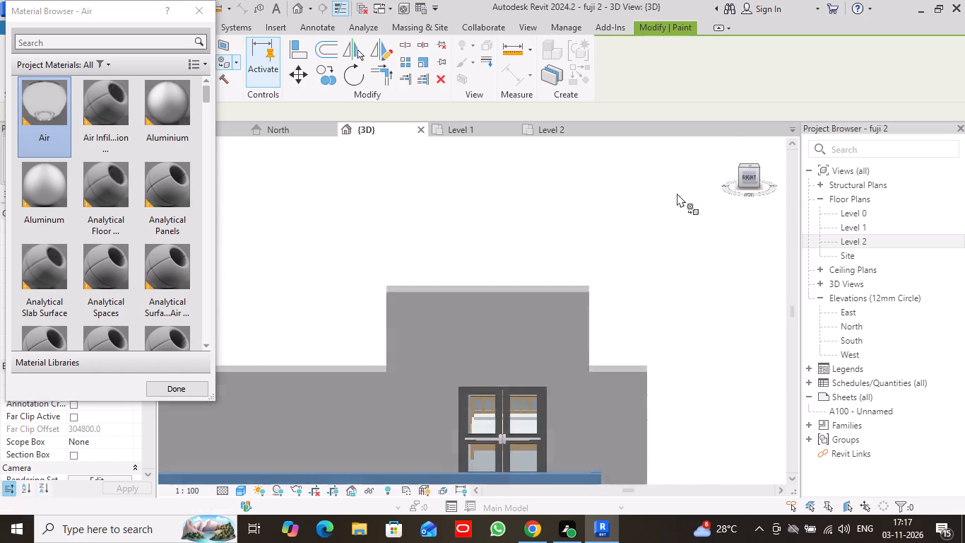
{"action": "left_click_drag", "start_coordinate": [677, 193], "coordinate": [605, 186]}
{"action": "scroll", "coordinate": [448, 288], "scroll_direction": "up", "scroll_amount": 8}
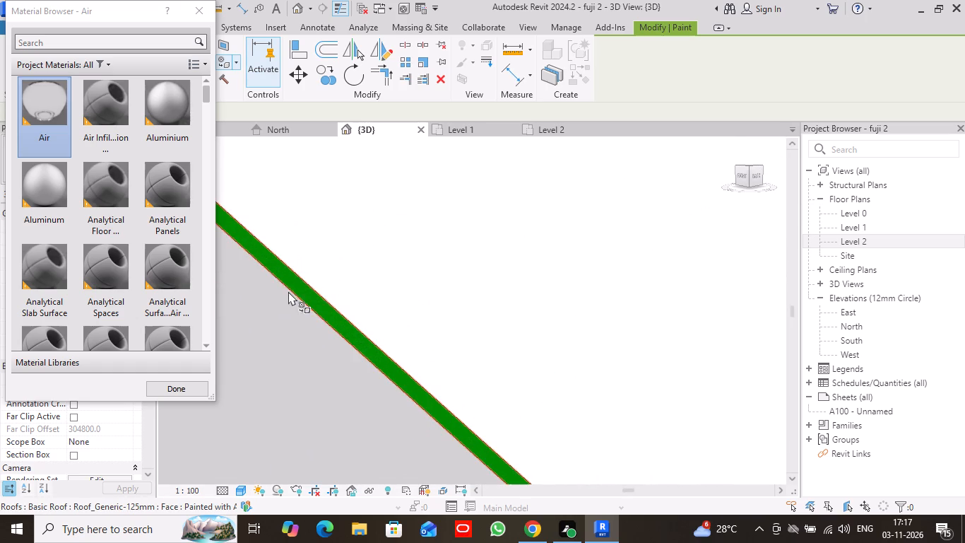
{"action": "left_click", "coordinate": [298, 285]}
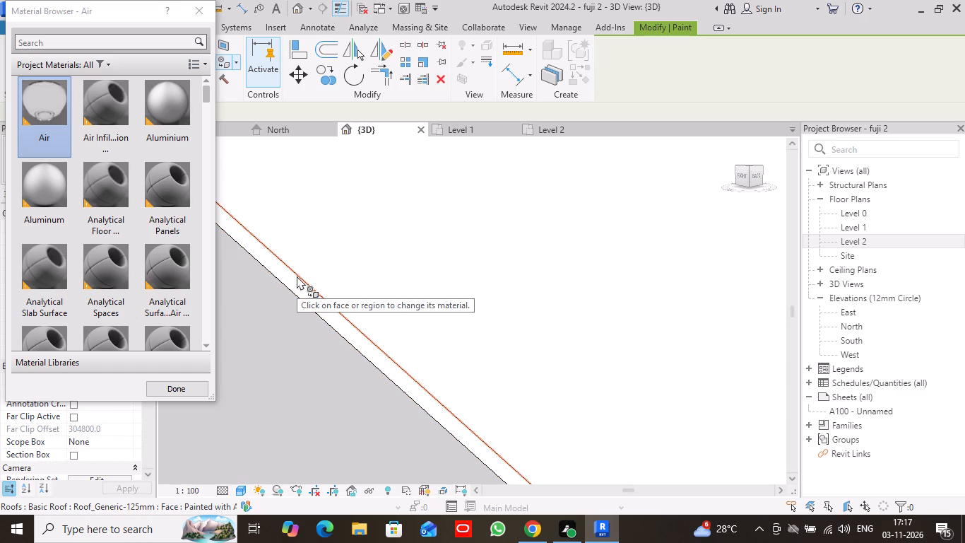
Paint the green eave edge below the large side roof slope with the Air material and finish painting.
{"action": "scroll", "coordinate": [353, 272], "scroll_direction": "down", "scroll_amount": 4}
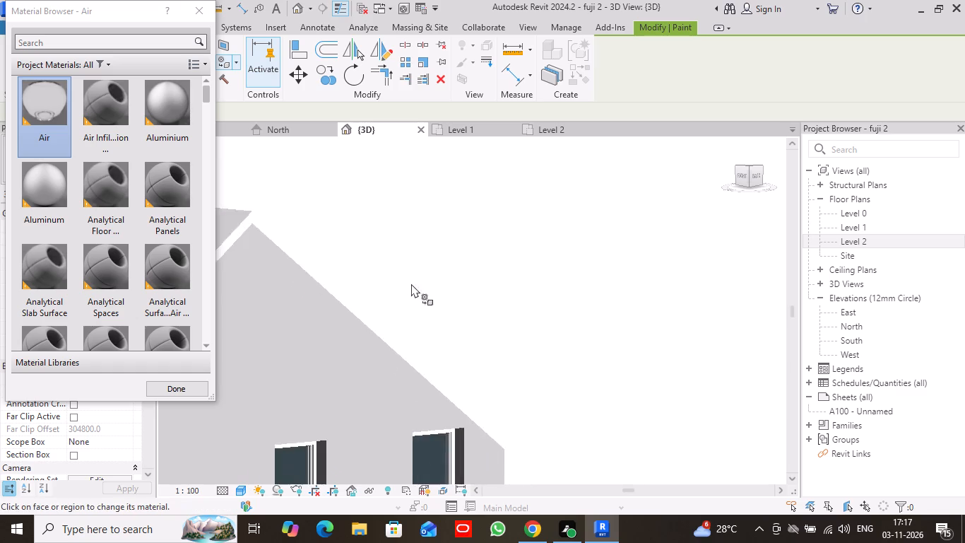
{"action": "scroll", "coordinate": [411, 284], "scroll_direction": "down", "scroll_amount": 4}
{"action": "scroll", "coordinate": [528, 339], "scroll_direction": "down", "scroll_amount": 2}
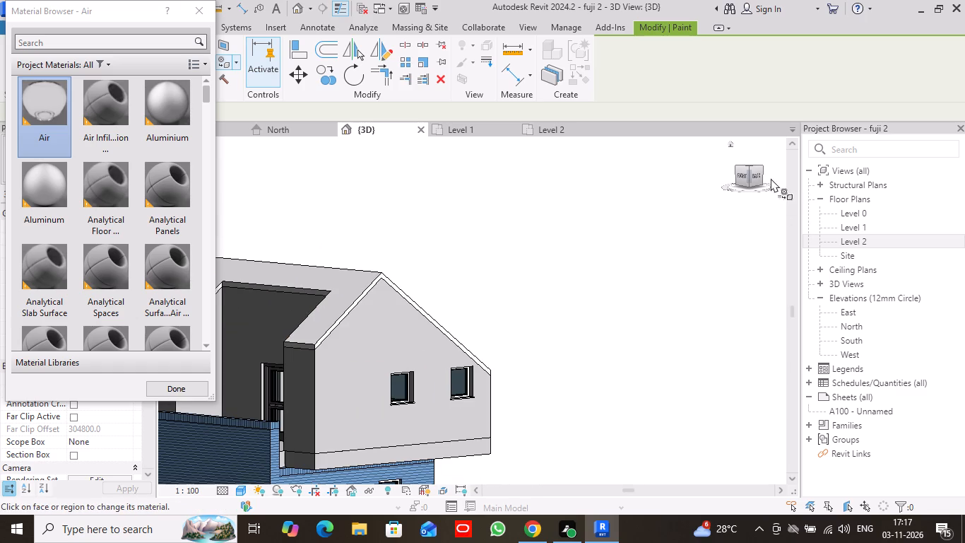
{"action": "left_click_drag", "start_coordinate": [764, 177], "coordinate": [653, 220]}
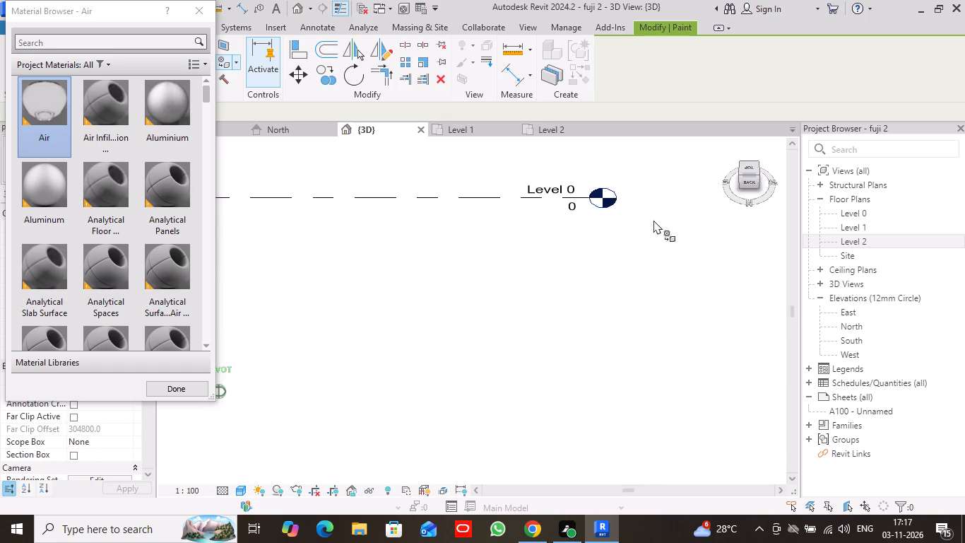
{"action": "left_click_drag", "start_coordinate": [653, 220], "coordinate": [598, 173]}
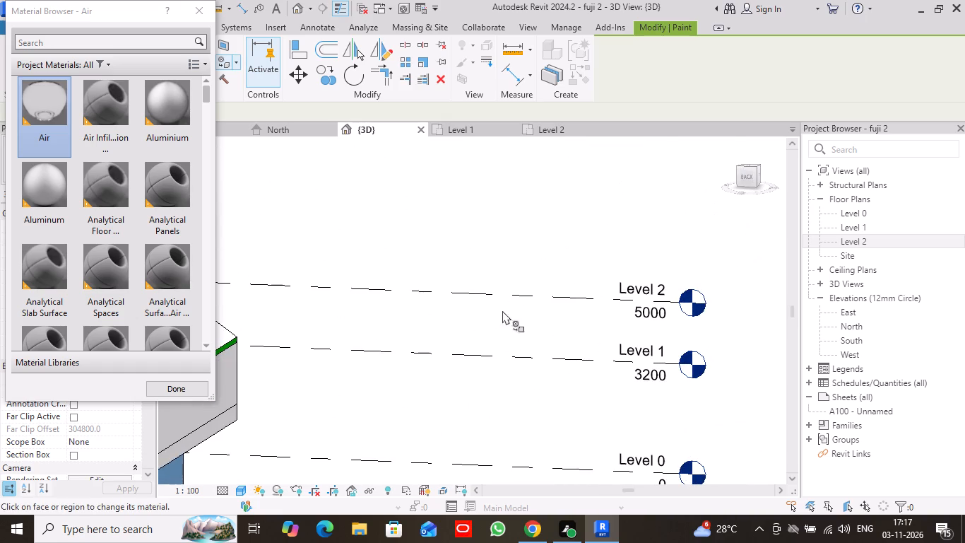
{"action": "middle_click_drag", "start_coordinate": [386, 332], "coordinate": [615, 295]}
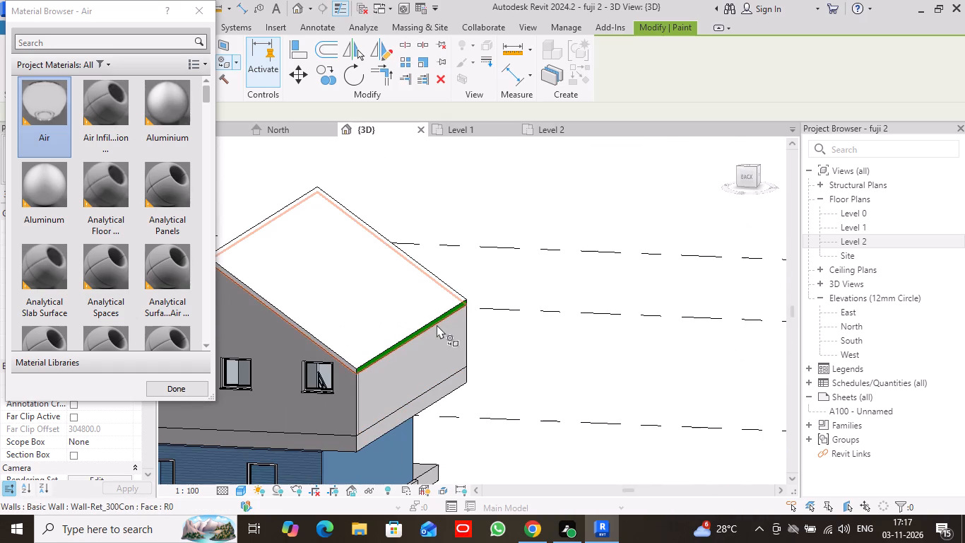
{"action": "scroll", "coordinate": [427, 325], "scroll_direction": "up", "scroll_amount": 10}
{"action": "left_click", "coordinate": [456, 307]}
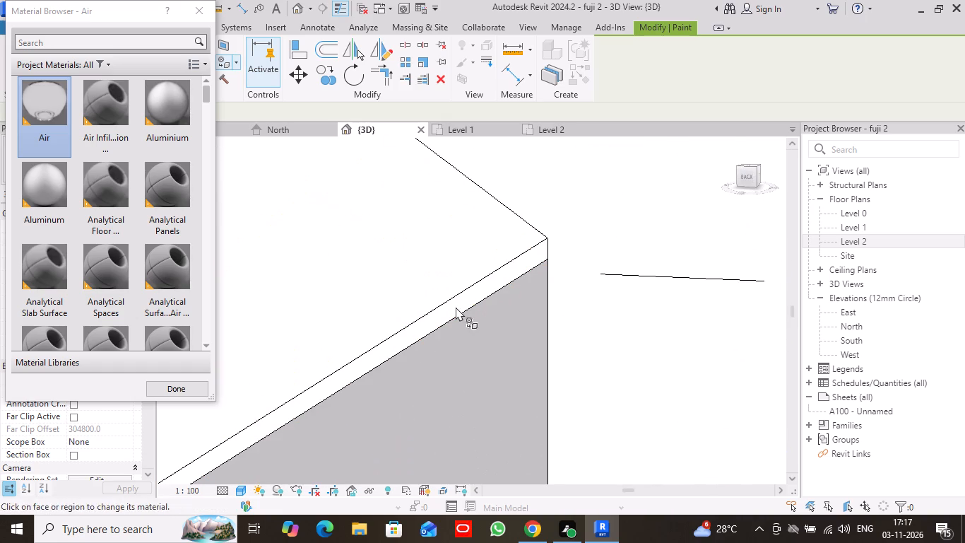
{"action": "scroll", "coordinate": [638, 268], "scroll_direction": "down", "scroll_amount": 8}
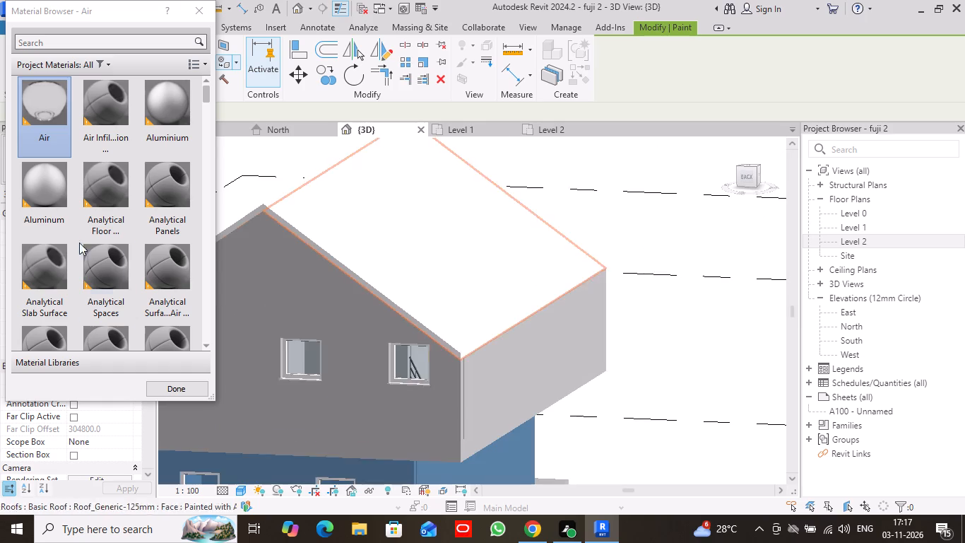
{"action": "left_click", "coordinate": [185, 392]}
Examine the painted house exterior from the back, right and front.
{"action": "scroll", "coordinate": [483, 408], "scroll_direction": "down", "scroll_amount": 4}
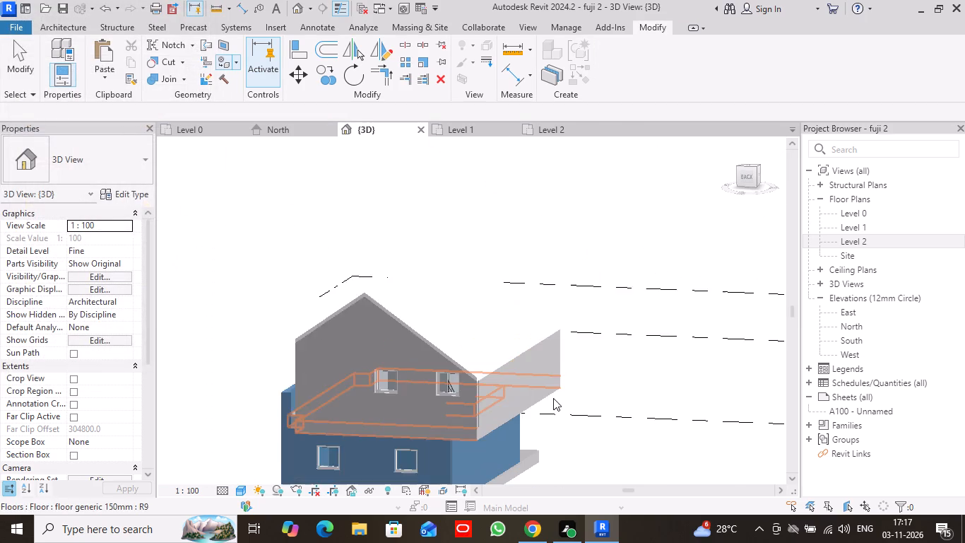
{"action": "scroll", "coordinate": [555, 398], "scroll_direction": "down", "scroll_amount": 2}
{"action": "left_click", "coordinate": [245, 308]}
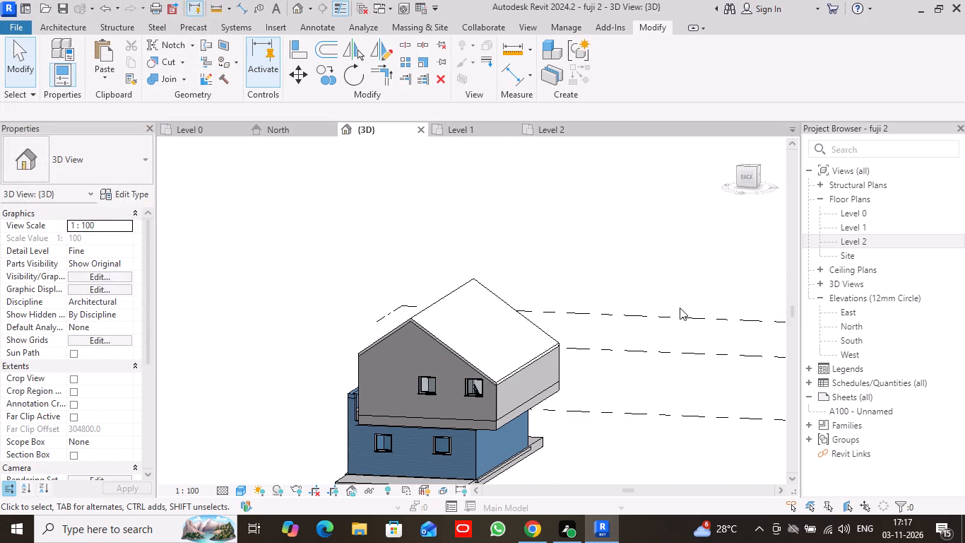
{"action": "left_click", "coordinate": [745, 174]}
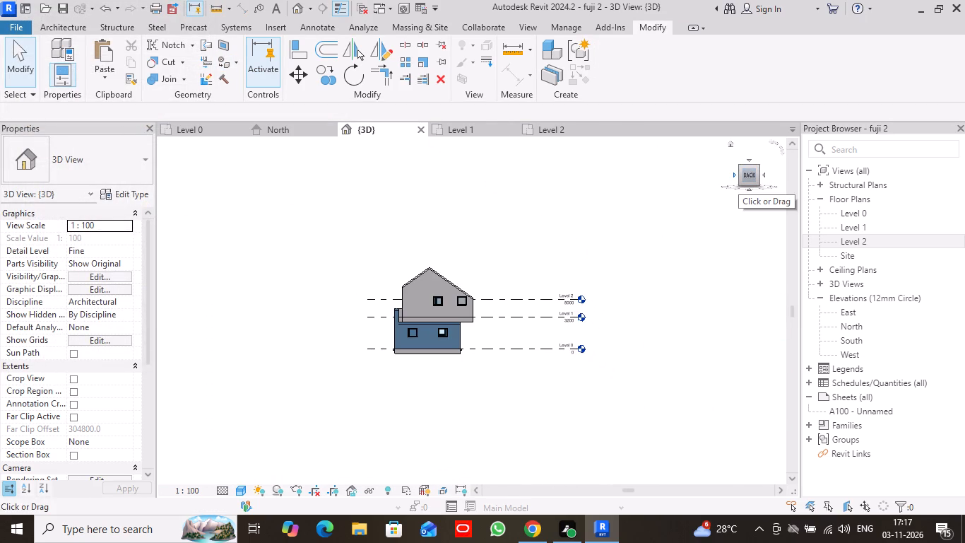
{"action": "left_click", "coordinate": [734, 174]}
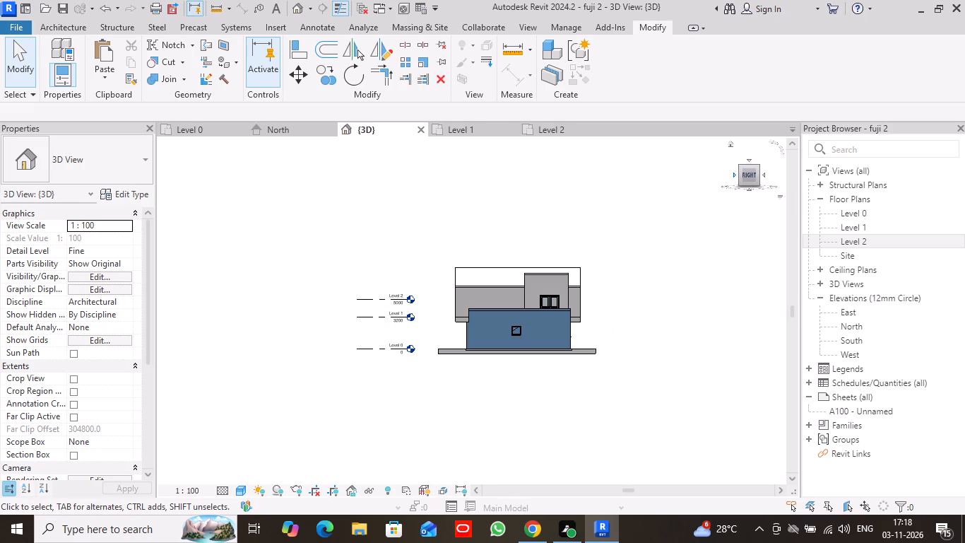
{"action": "left_click", "coordinate": [733, 175]}
{"action": "scroll", "coordinate": [547, 335], "scroll_direction": "up", "scroll_amount": 8}
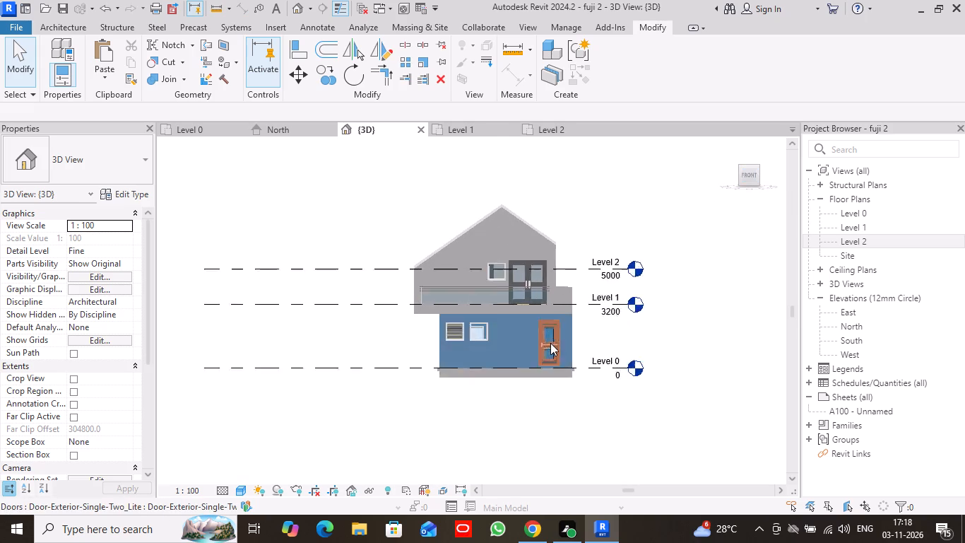
{"action": "scroll", "coordinate": [692, 307], "scroll_direction": "down", "scroll_amount": 1}
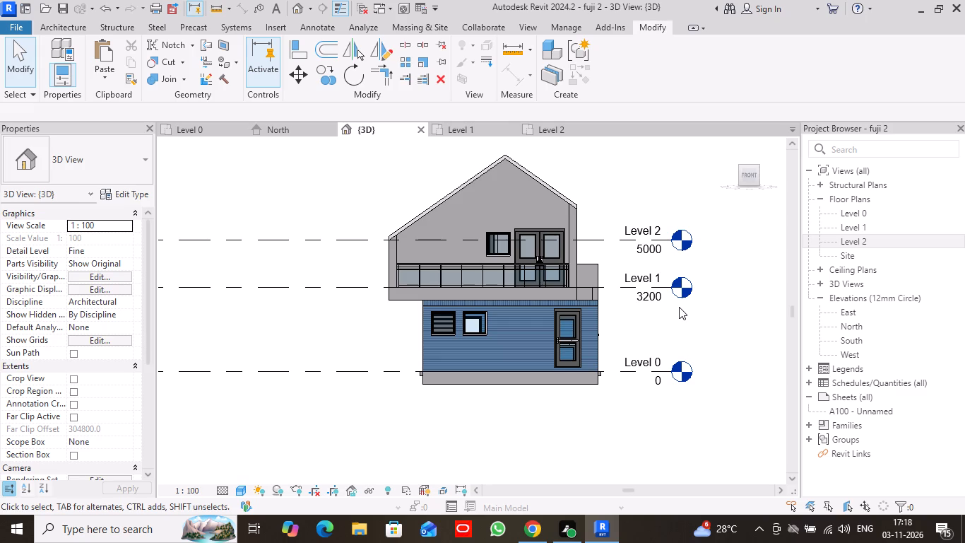
Review the Level 0, Level 1 and Level 2 floor plans for their furniture and room layouts.
{"action": "left_click", "coordinate": [469, 123]}
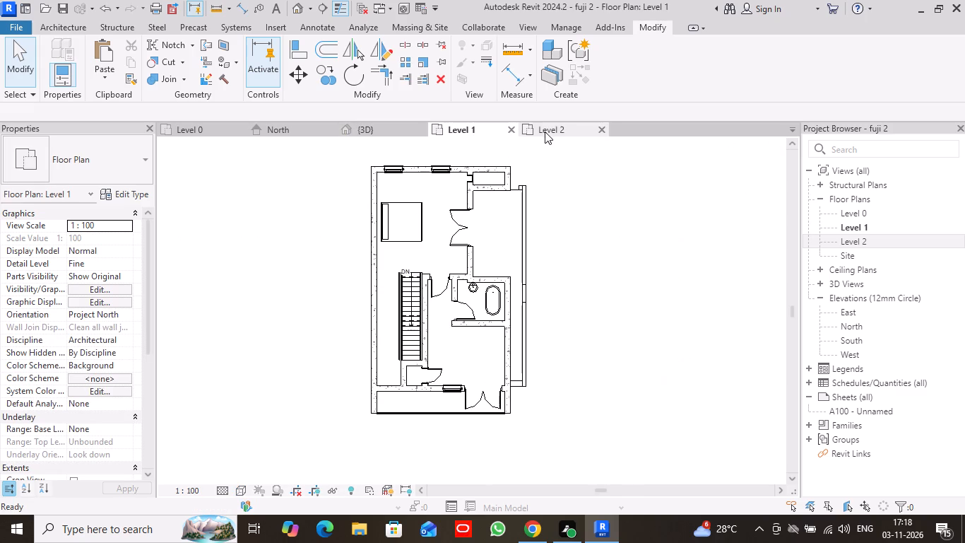
{"action": "left_click", "coordinate": [560, 134]}
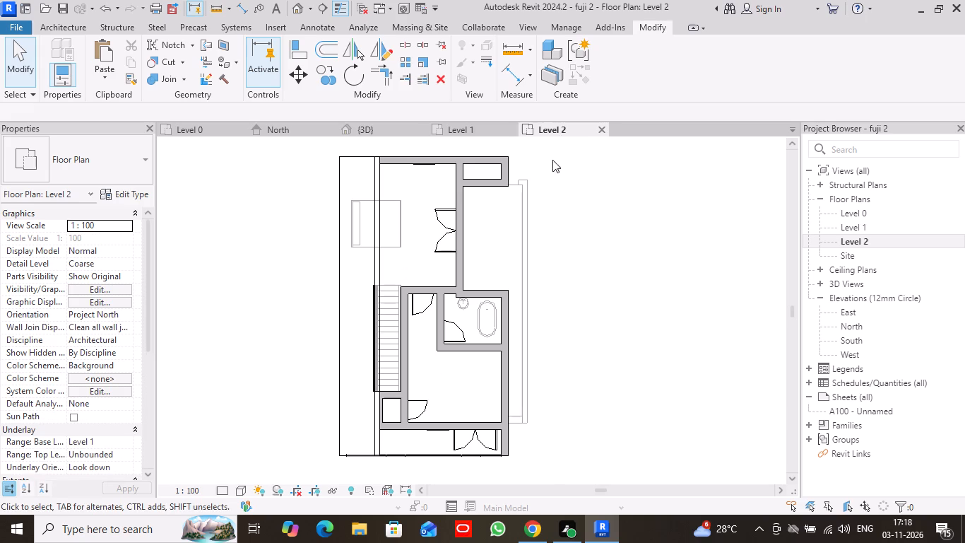
{"action": "left_click", "coordinate": [494, 132]}
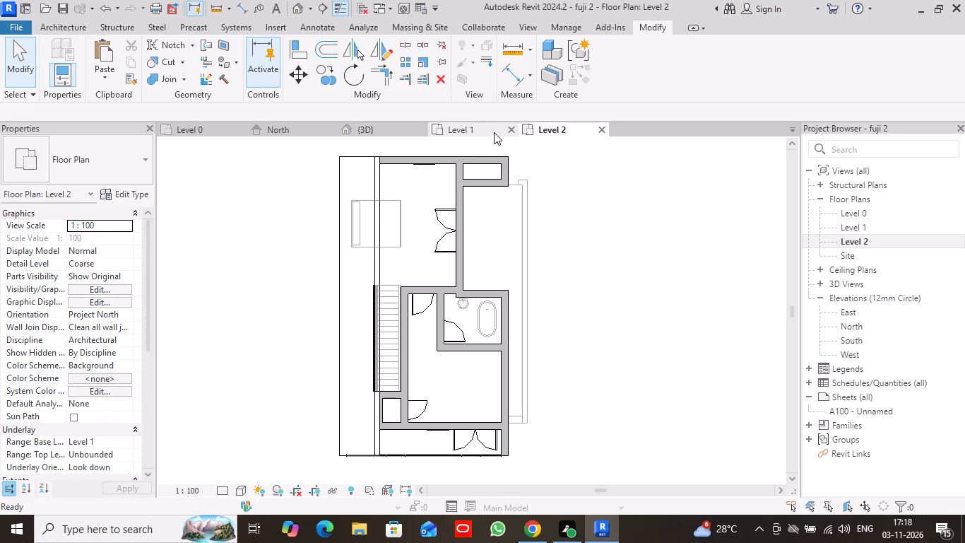
{"action": "left_click", "coordinate": [533, 127]}
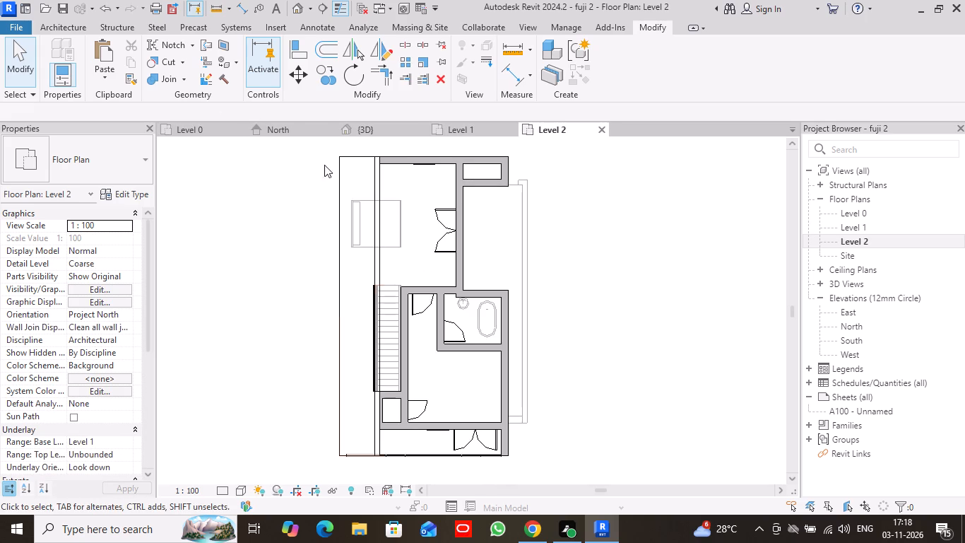
{"action": "left_click", "coordinate": [213, 124]}
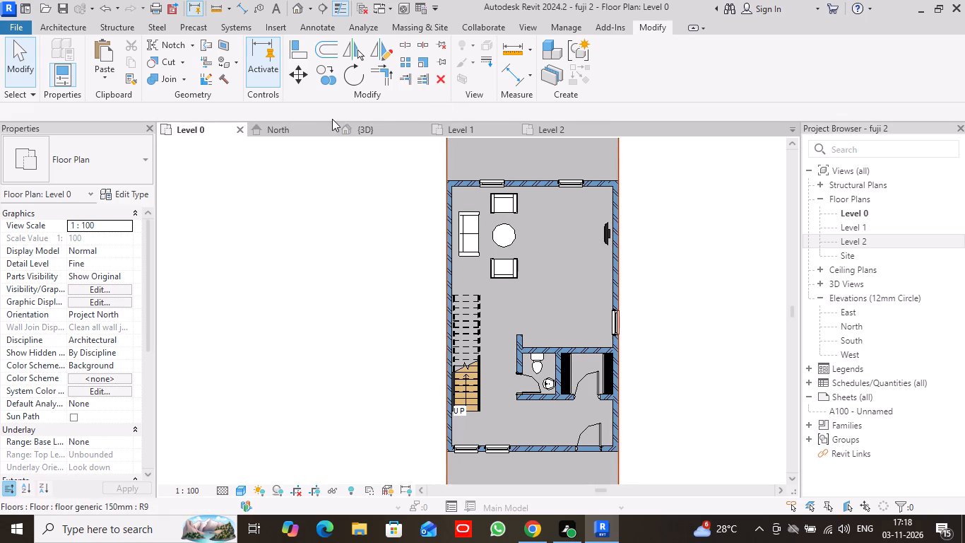
{"action": "left_click", "coordinate": [468, 129]}
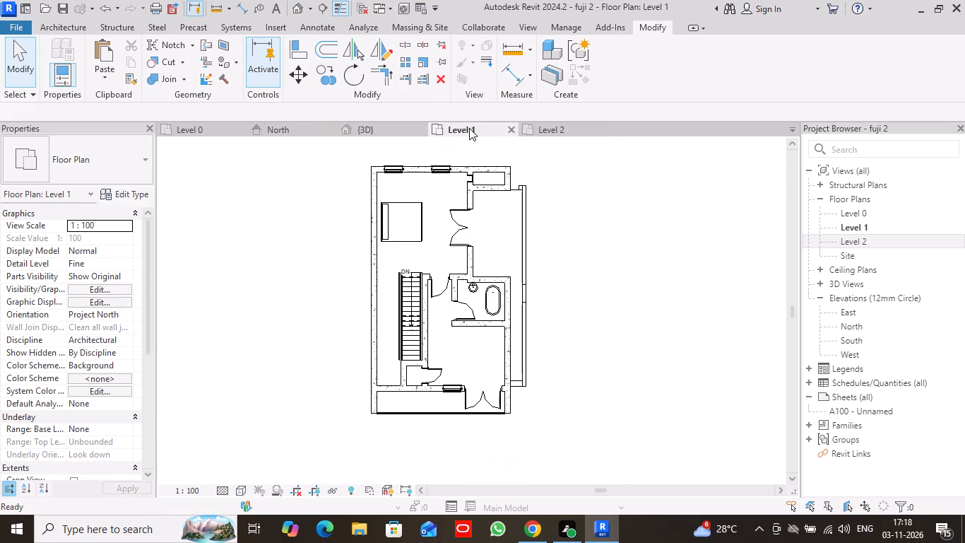
In the Level 2 floor plan, place a Bed-Shaker King 78" x 83" in the bedroom below the bathroom, headboard facing the exterior side wall.
{"action": "left_click", "coordinate": [543, 129]}
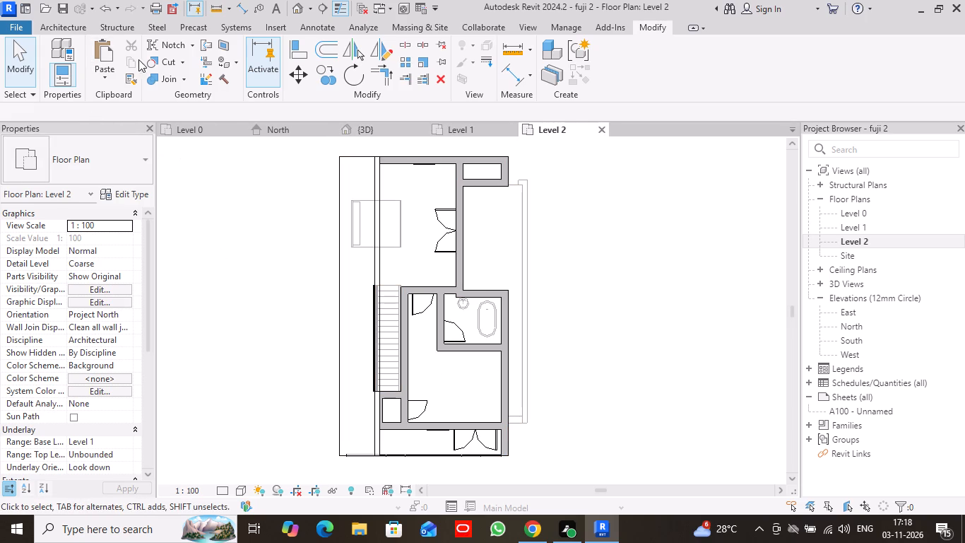
{"action": "left_click", "coordinate": [77, 29]}
{"action": "left_click", "coordinate": [173, 55]}
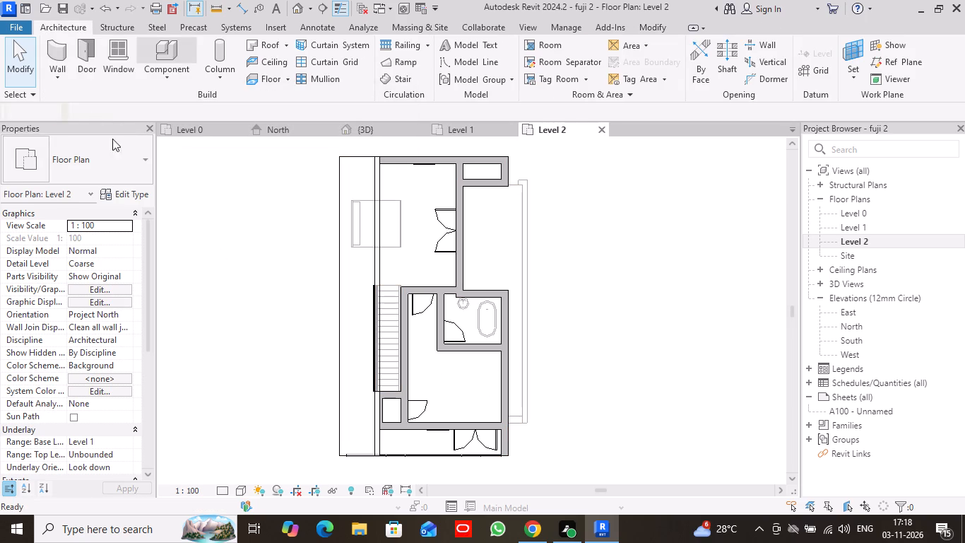
{"action": "left_click", "coordinate": [150, 161]}
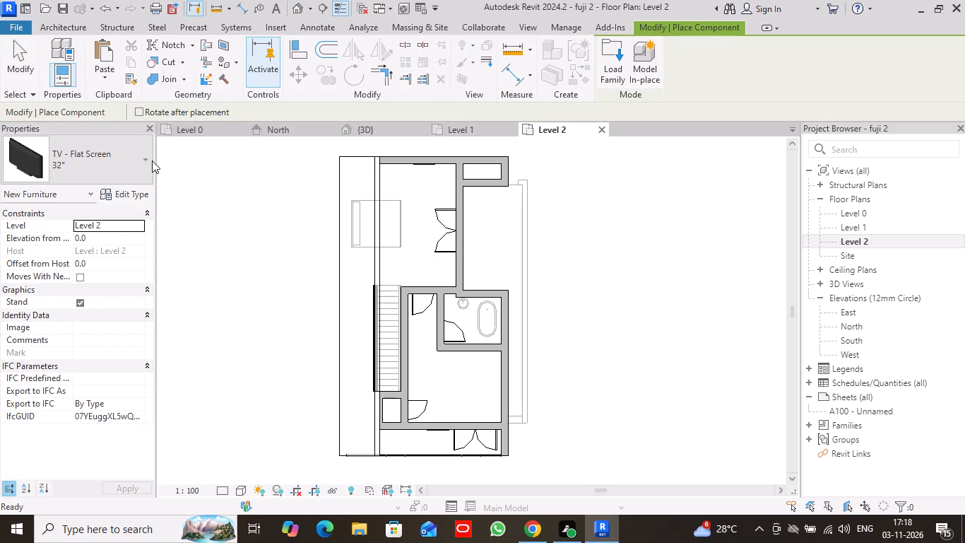
{"action": "scroll", "coordinate": [124, 230], "scroll_direction": "down", "scroll_amount": 4}
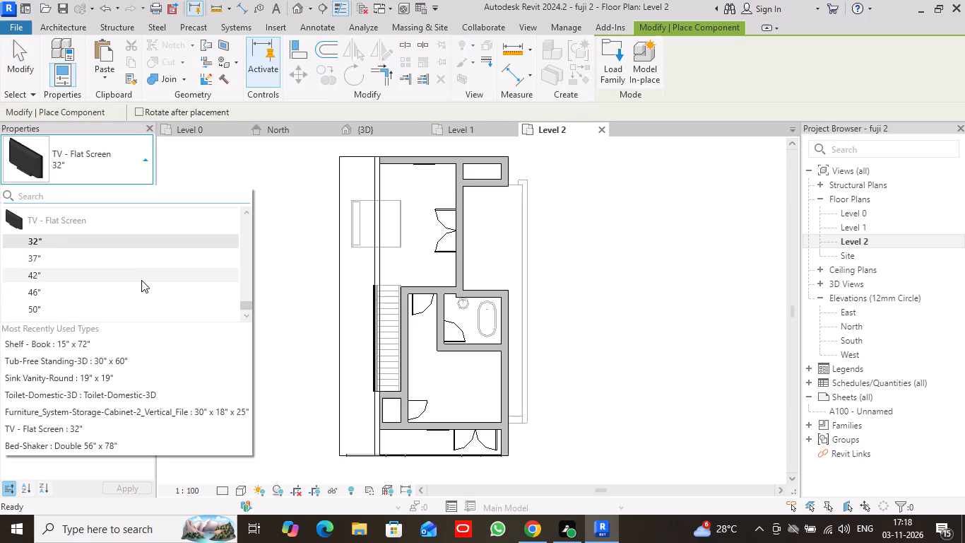
{"action": "scroll", "coordinate": [143, 287], "scroll_direction": "down", "scroll_amount": 2}
{"action": "scroll", "coordinate": [147, 291], "scroll_direction": "up", "scroll_amount": 8}
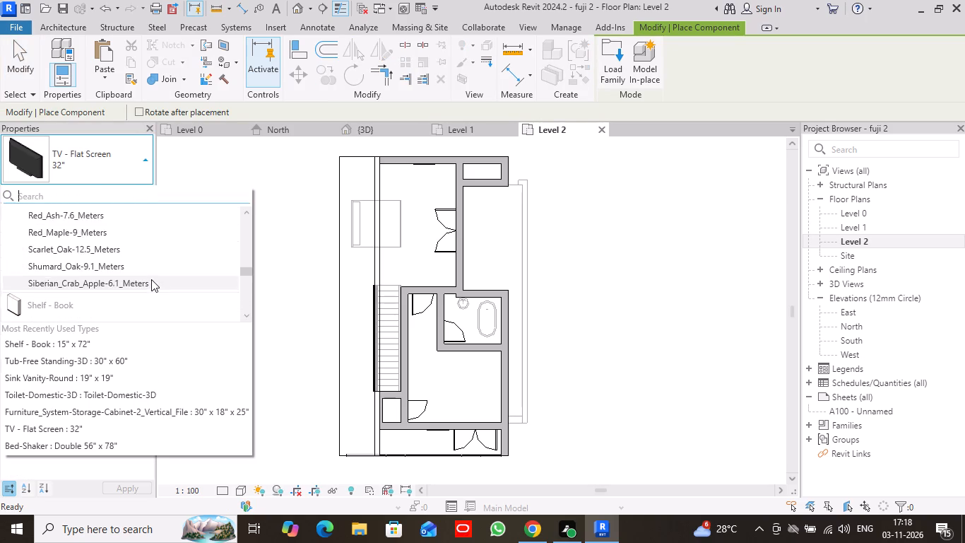
{"action": "scroll", "coordinate": [151, 279], "scroll_direction": "up", "scroll_amount": 7}
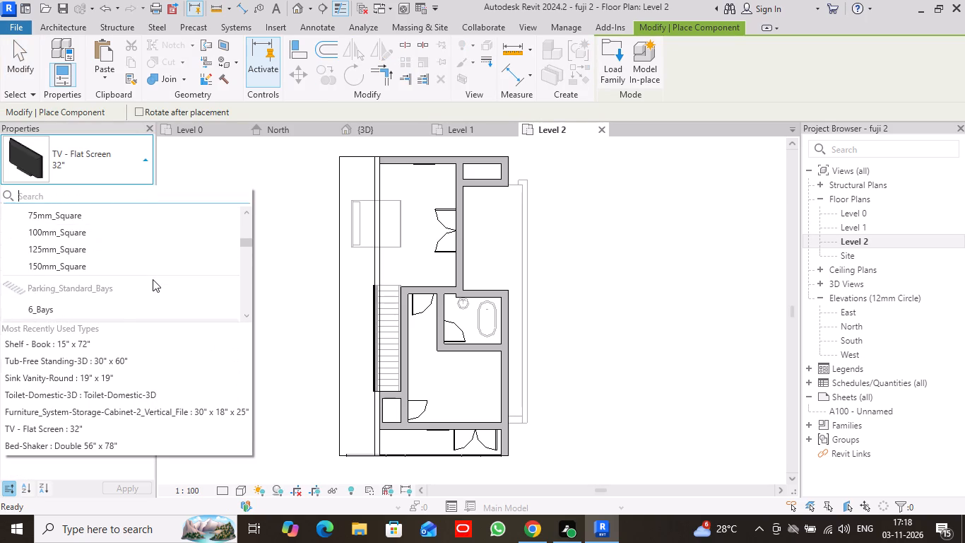
{"action": "scroll", "coordinate": [153, 279], "scroll_direction": "up", "scroll_amount": 5}
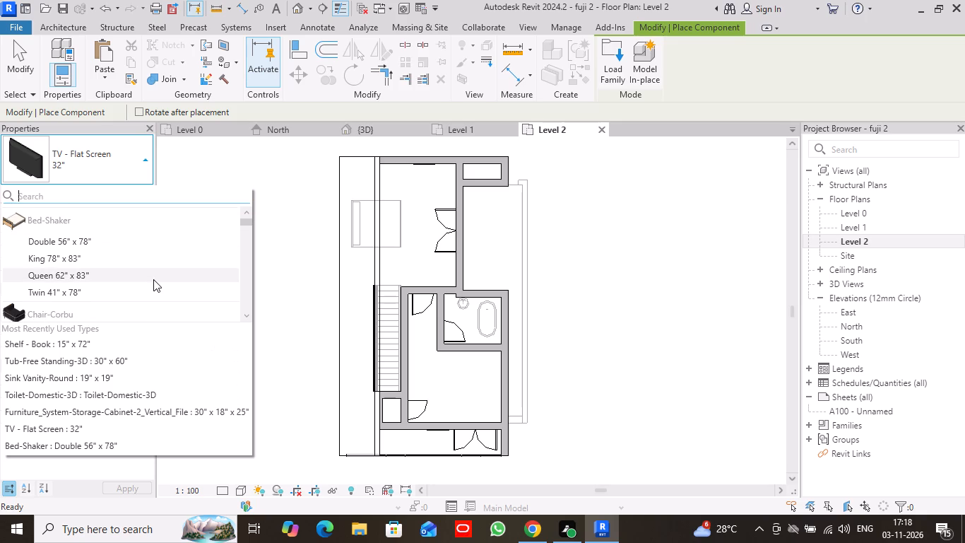
{"action": "left_click", "coordinate": [102, 263]}
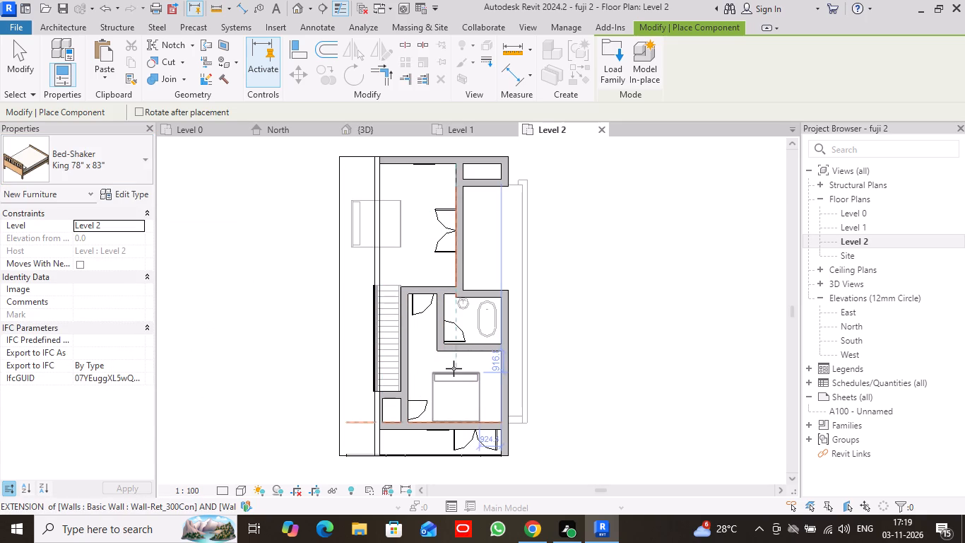
{"action": "key", "text": "space"}
{"action": "key", "text": "space"}
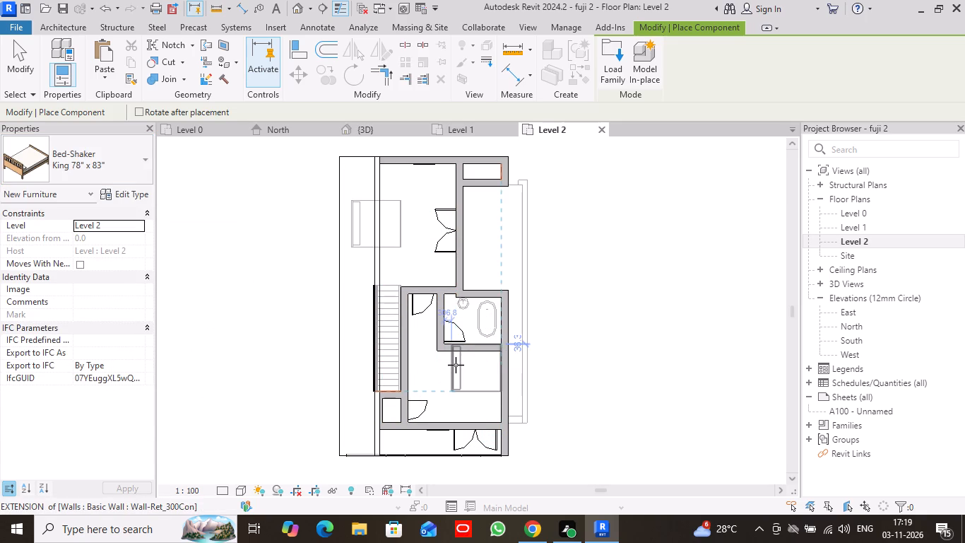
{"action": "key", "text": "space"}
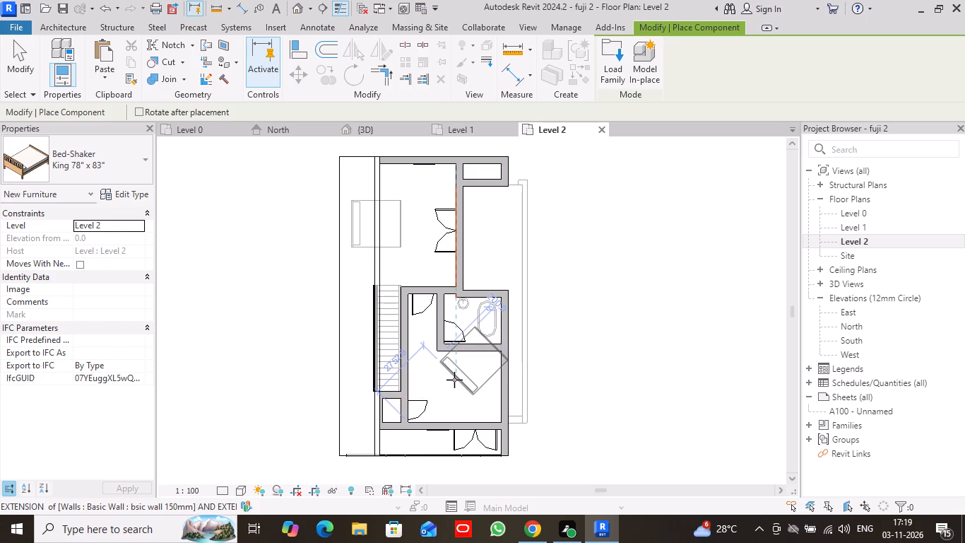
{"action": "key", "text": "space"}
{"action": "key", "text": "space"}
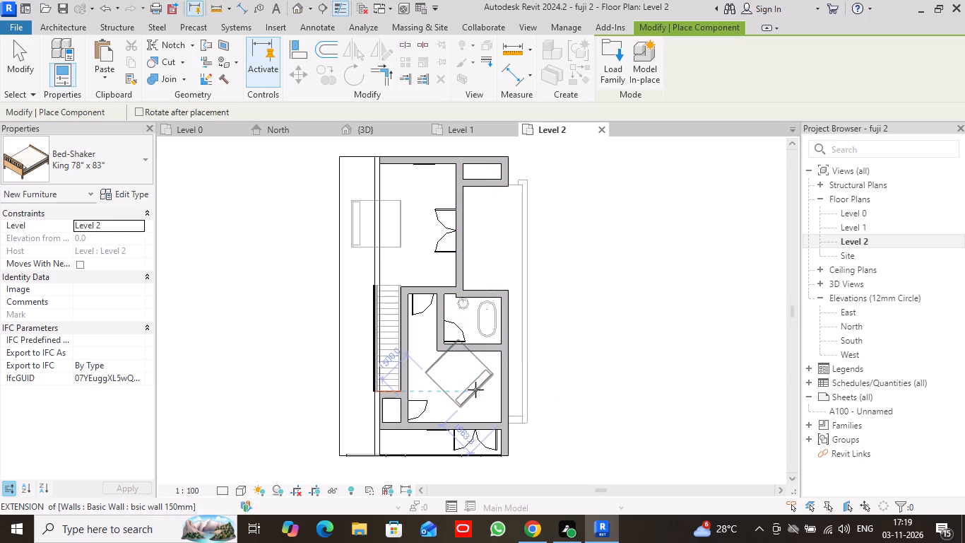
{"action": "key", "text": "space"}
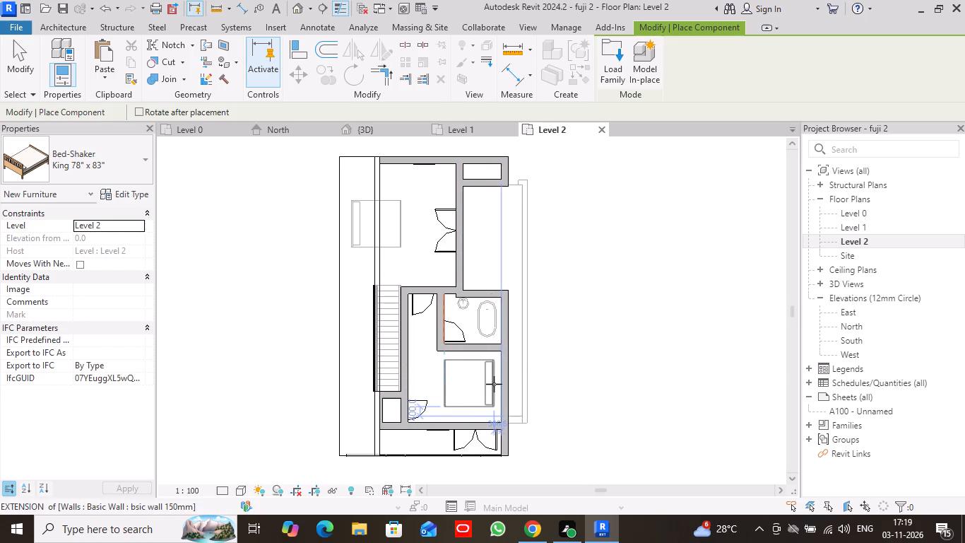
{"action": "left_click", "coordinate": [496, 385]}
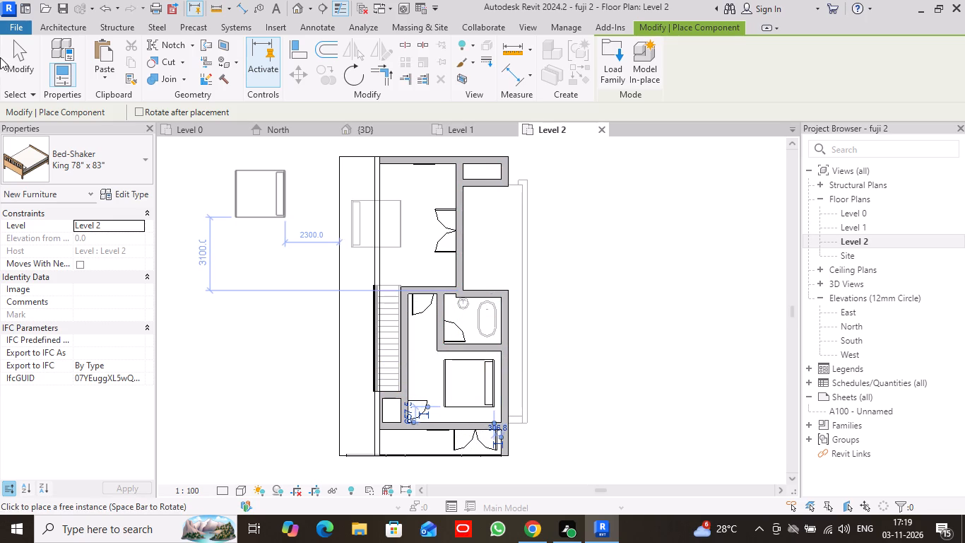
{"action": "left_click", "coordinate": [24, 72]}
Nudge the king bed closer to the exterior side wall, about 107 mm away, and about 578 mm from the wall beside the balcony.
{"action": "scroll", "coordinate": [522, 365], "scroll_direction": "up", "scroll_amount": 3}
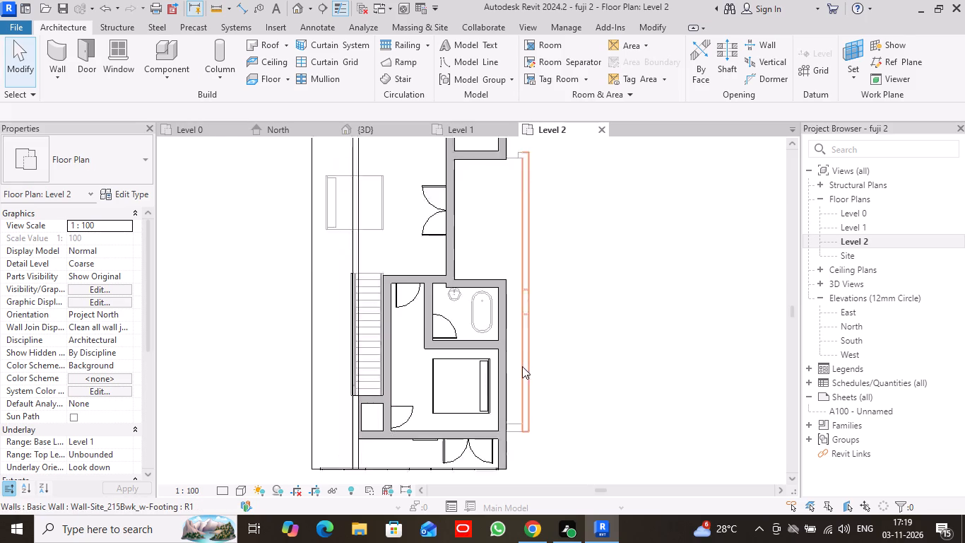
{"action": "scroll", "coordinate": [522, 366], "scroll_direction": "up", "scroll_amount": 4}
{"action": "left_click", "coordinate": [372, 375]}
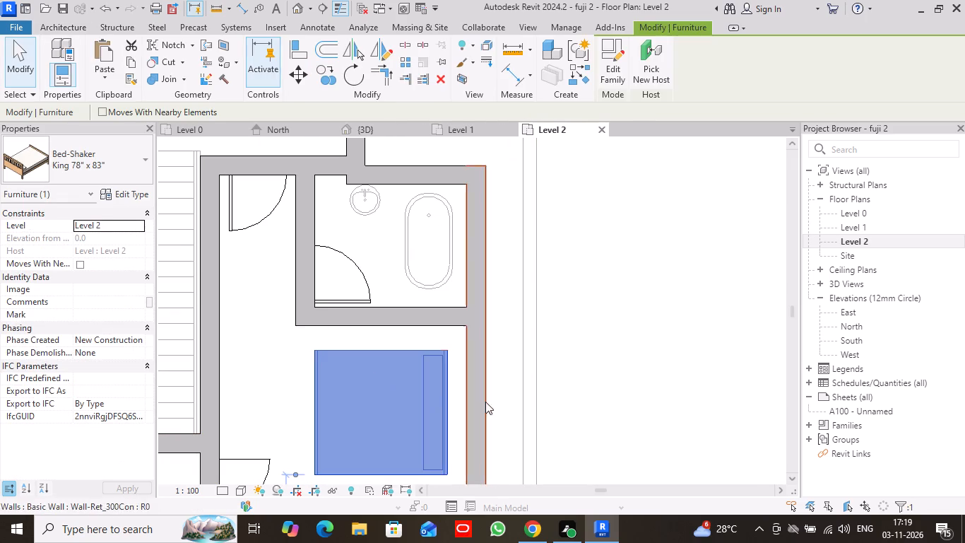
{"action": "middle_click_drag", "start_coordinate": [492, 402], "coordinate": [502, 274]}
{"action": "key", "text": "Down"}
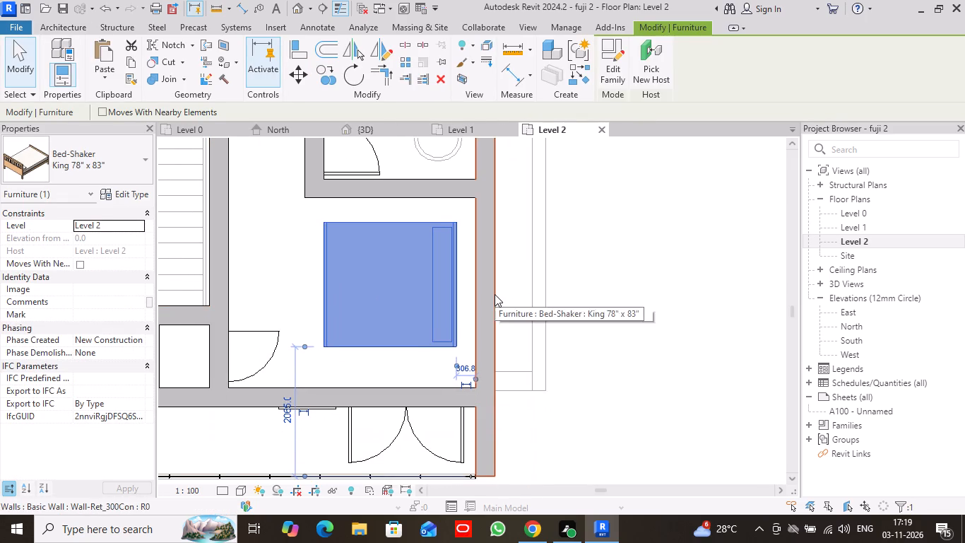
{"action": "key", "text": "Down"}
{"action": "key", "text": "Right"}
{"action": "key", "text": "Right"}
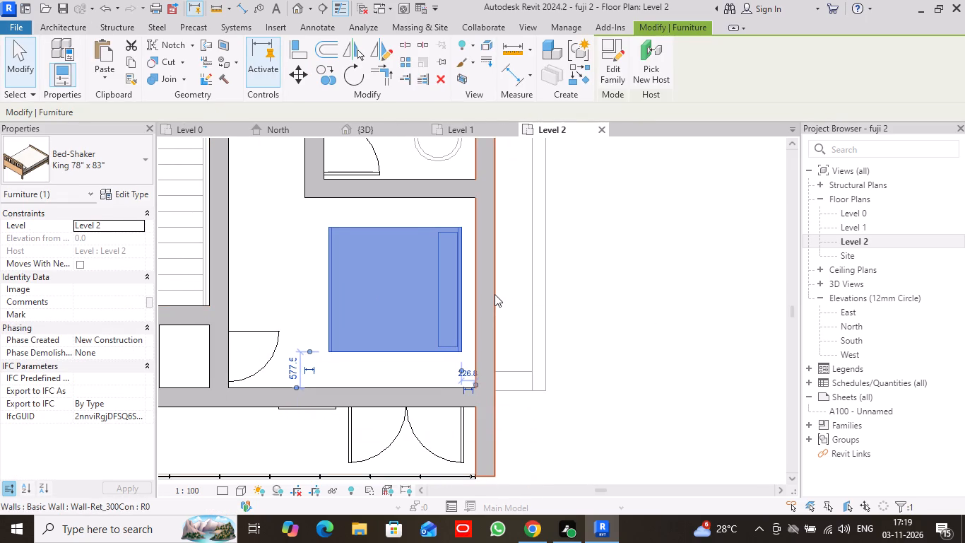
{"action": "key", "text": "Right"}
{"action": "key", "text": "Right"}
{"action": "key", "text": "Right"}
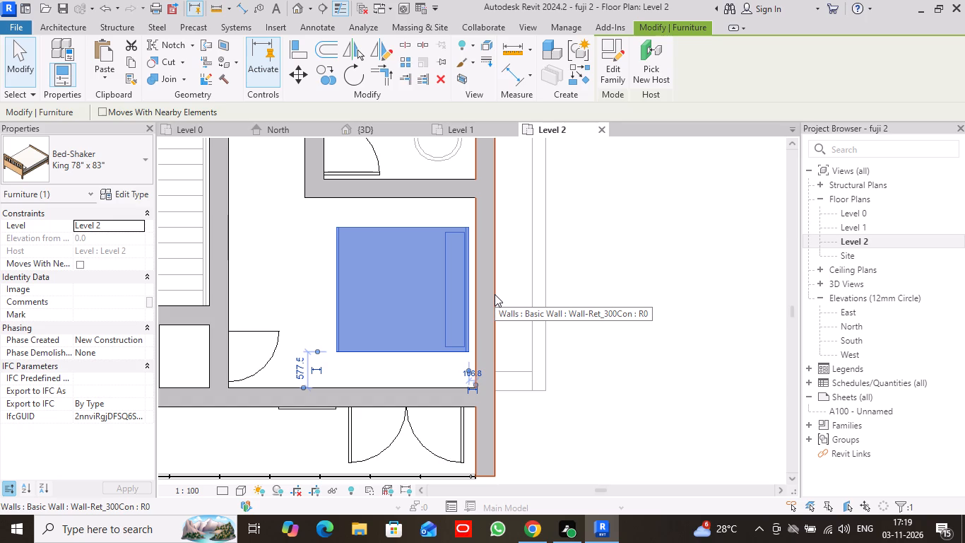
{"action": "left_click", "coordinate": [19, 59]}
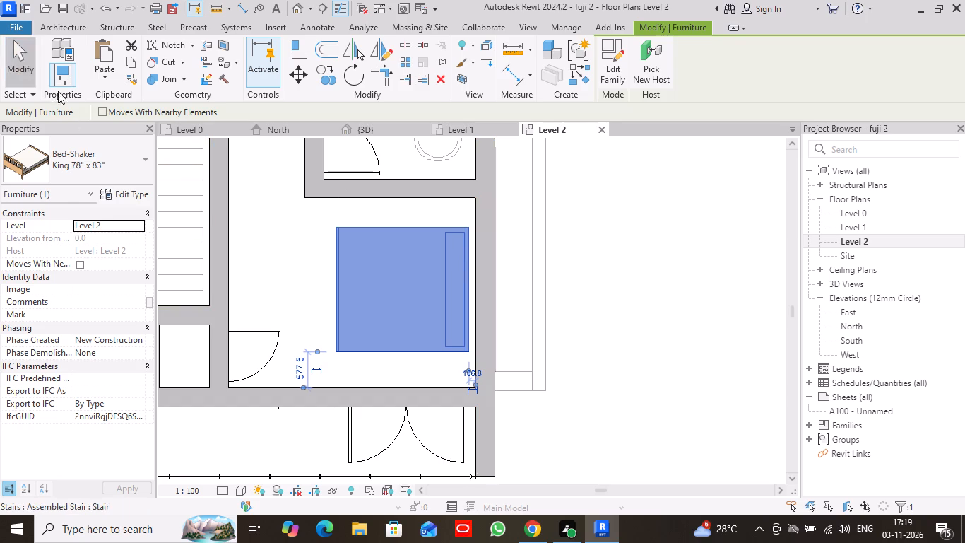
Change the Level 1 floor plan's visual style to one that displays coloured, filled surfaces.
{"action": "scroll", "coordinate": [499, 376], "scroll_direction": "down", "scroll_amount": 3}
{"action": "left_click", "coordinate": [367, 128]}
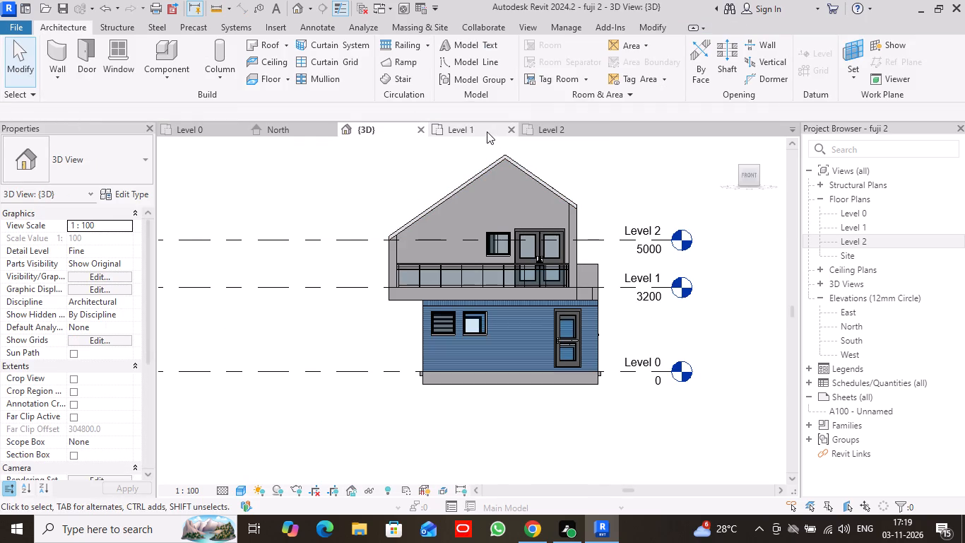
{"action": "left_click", "coordinate": [487, 132]}
{"action": "left_click", "coordinate": [245, 485]}
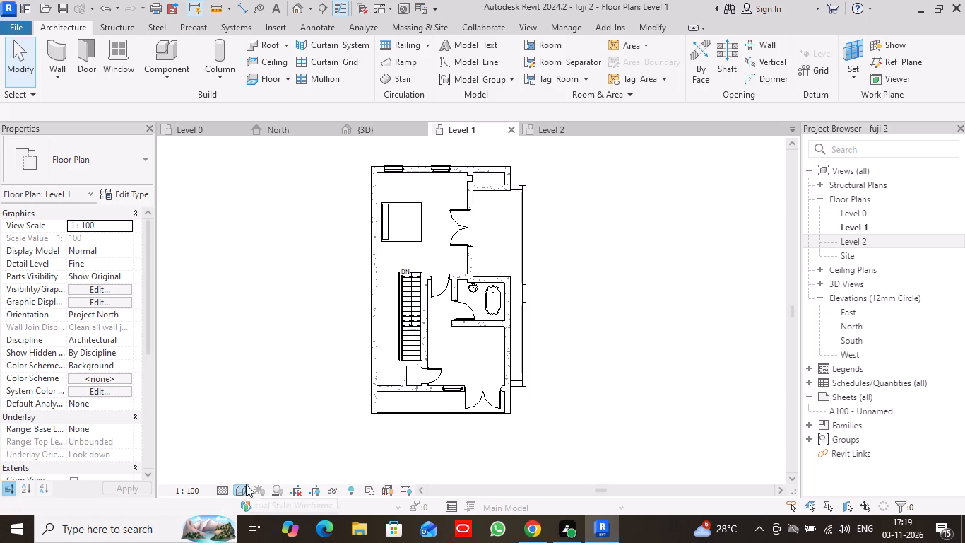
{"action": "left_click", "coordinate": [285, 431]}
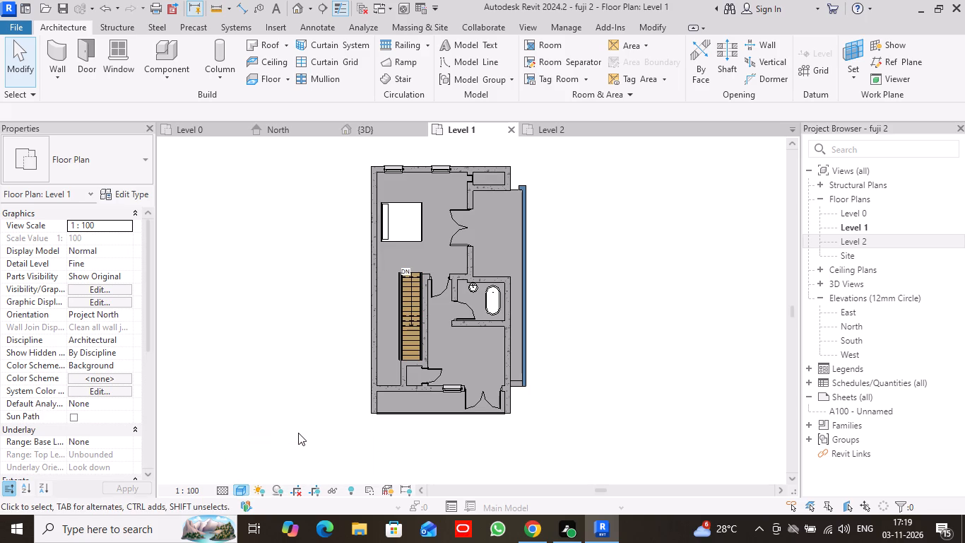
Compare the Level 2 and Level 1 floor plans, examining the bedroom, bathroom and stair layout.
{"action": "left_click", "coordinate": [542, 132]}
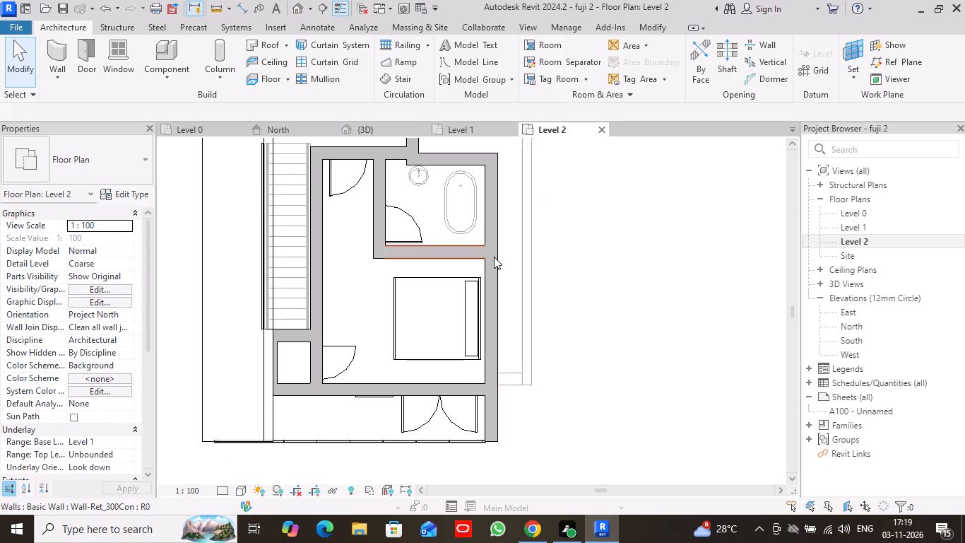
{"action": "scroll", "coordinate": [494, 258], "scroll_direction": "down", "scroll_amount": 3}
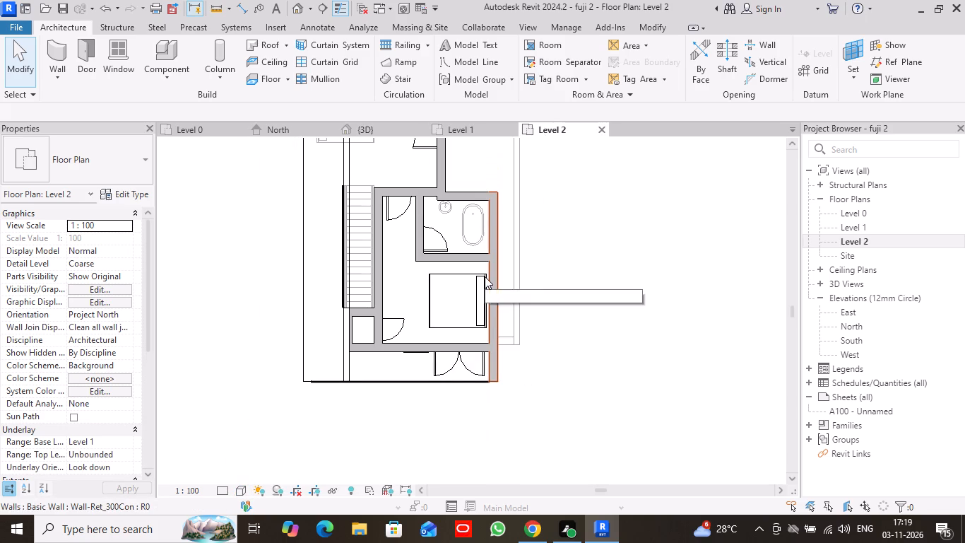
{"action": "scroll", "coordinate": [463, 286], "scroll_direction": "down", "scroll_amount": 1}
{"action": "middle_click_drag", "start_coordinate": [617, 247], "coordinate": [605, 317]}
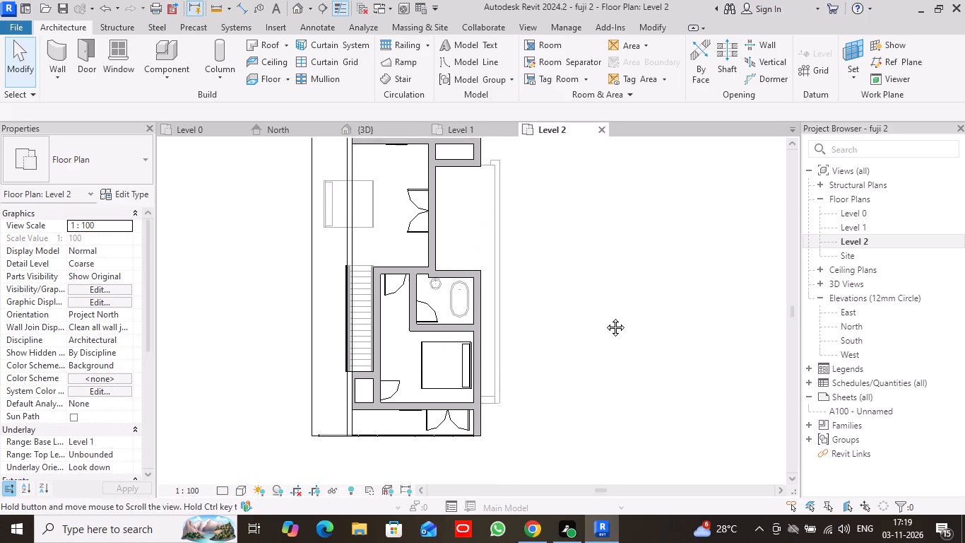
{"action": "middle_click_drag", "start_coordinate": [605, 317], "coordinate": [603, 321]}
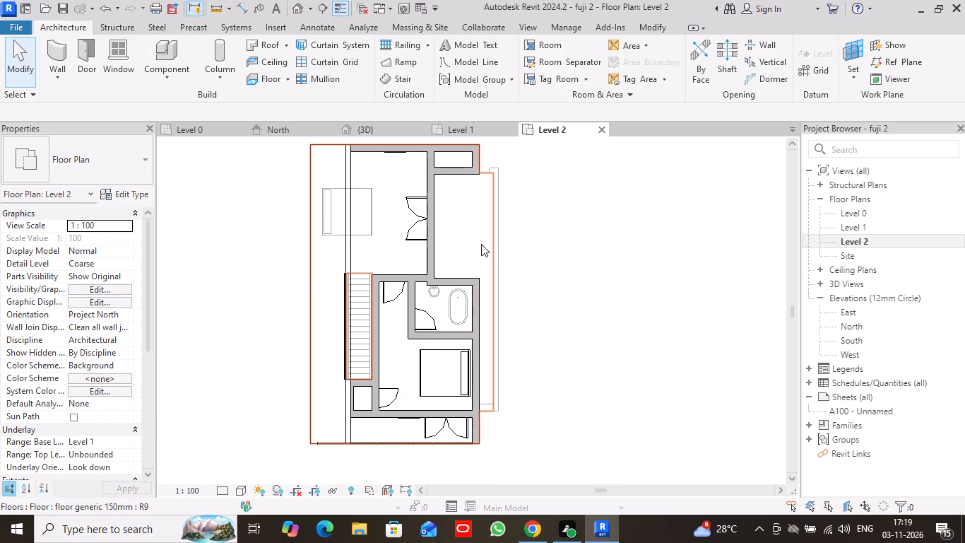
{"action": "left_click", "coordinate": [455, 131]}
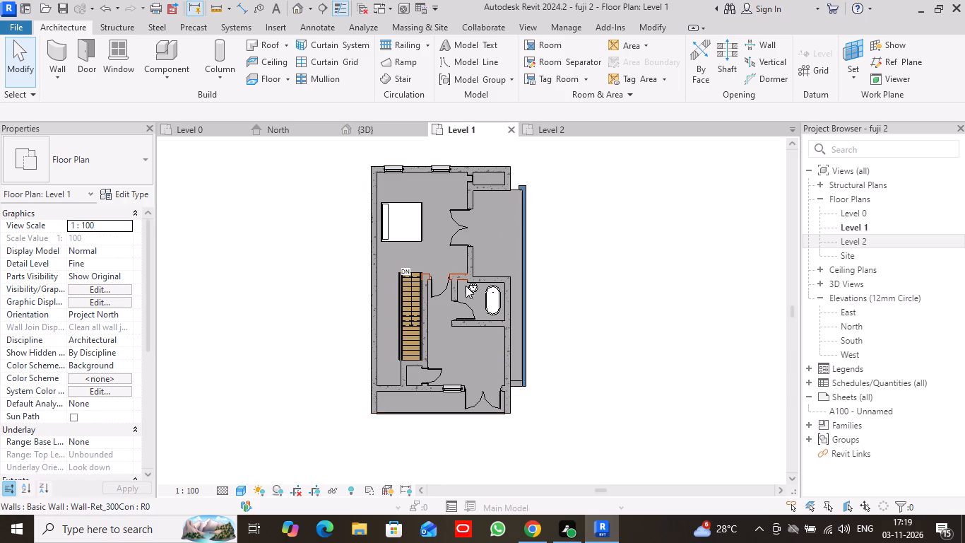
{"action": "scroll", "coordinate": [502, 246], "scroll_direction": "up", "scroll_amount": 2}
{"action": "scroll", "coordinate": [509, 247], "scroll_direction": "down", "scroll_amount": 2}
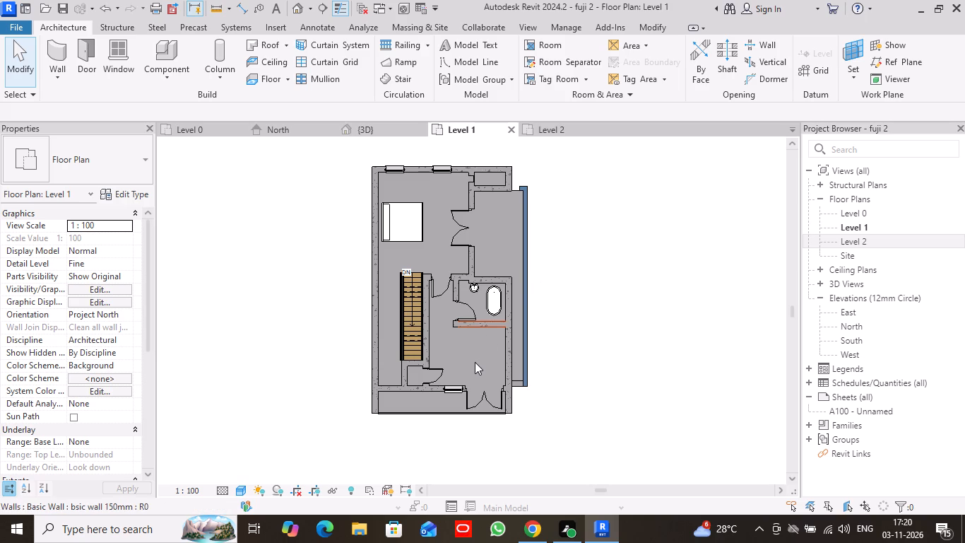
{"action": "scroll", "coordinate": [477, 362], "scroll_direction": "up", "scroll_amount": 3}
{"action": "scroll", "coordinate": [478, 361], "scroll_direction": "down", "scroll_amount": 1}
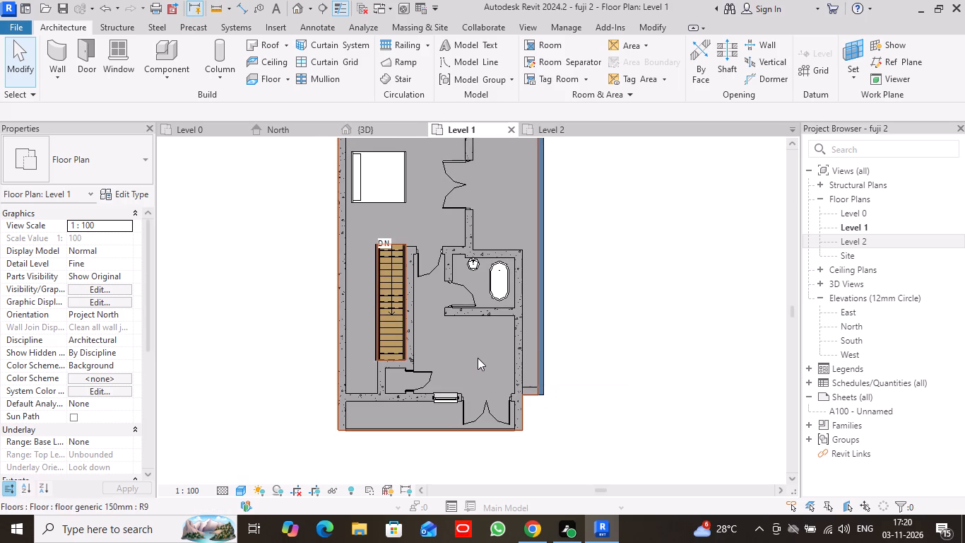
For the Level 0 floor plan, start loading a component family and examine the category folders in the US library.
{"action": "left_click", "coordinate": [219, 136]}
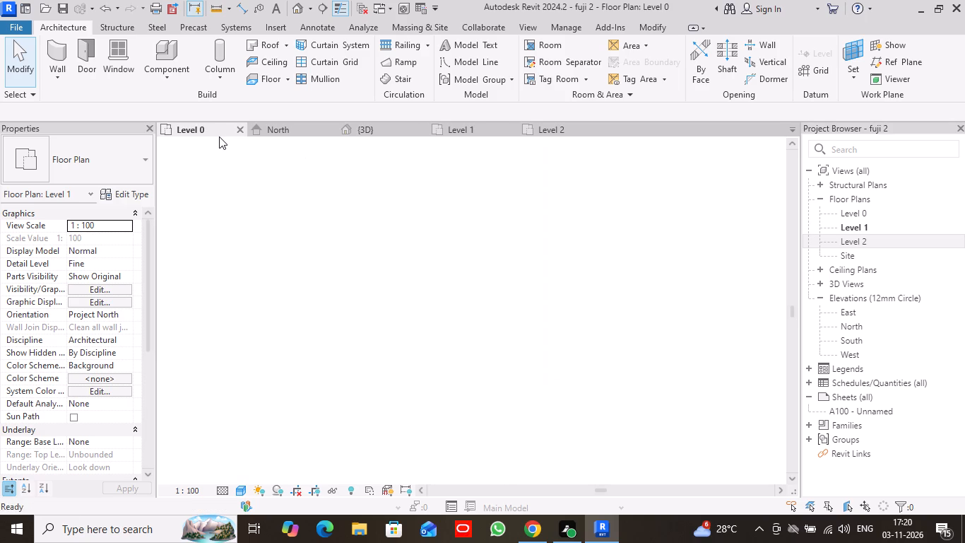
{"action": "scroll", "coordinate": [583, 319], "scroll_direction": "down", "scroll_amount": 1}
{"action": "middle_click_drag", "start_coordinate": [583, 321], "coordinate": [552, 313]}
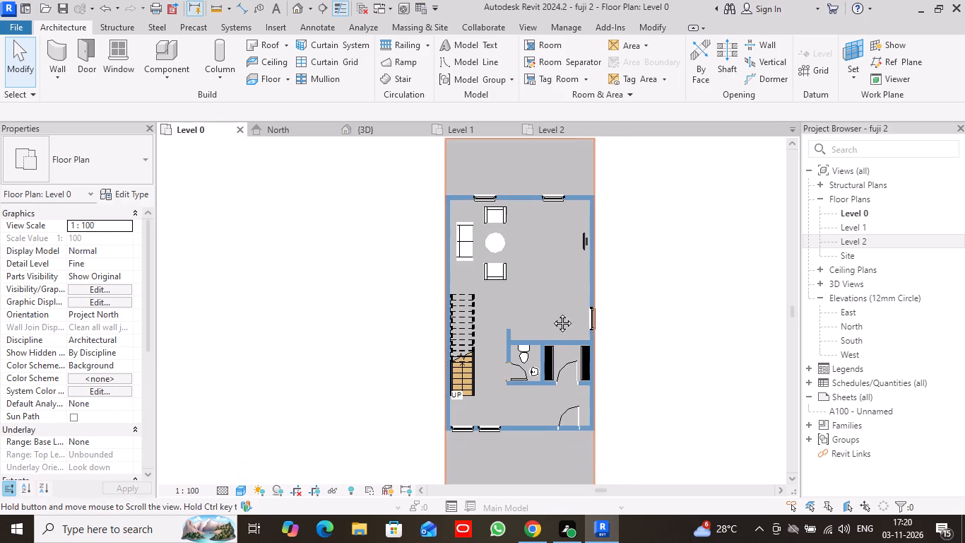
{"action": "middle_click_drag", "start_coordinate": [552, 313], "coordinate": [529, 299]}
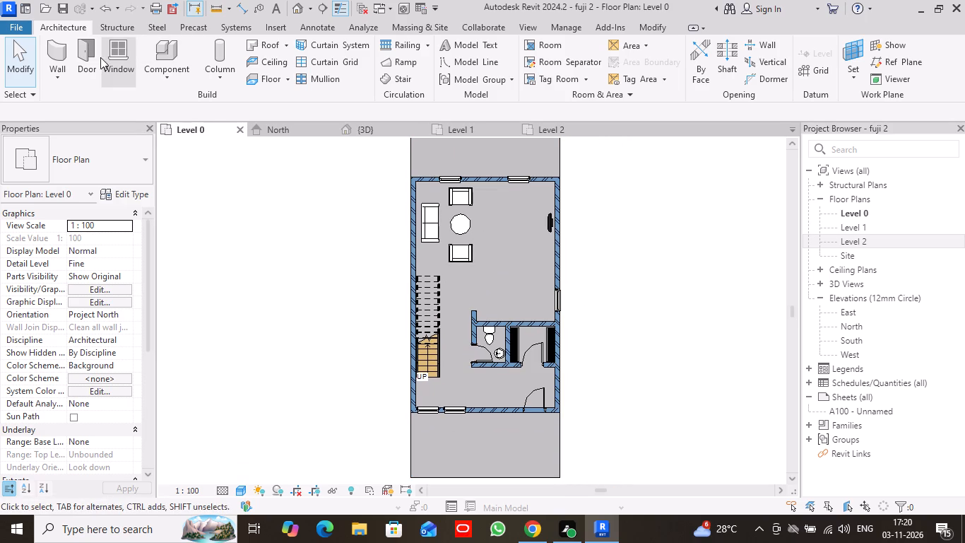
{"action": "left_click", "coordinate": [167, 54]}
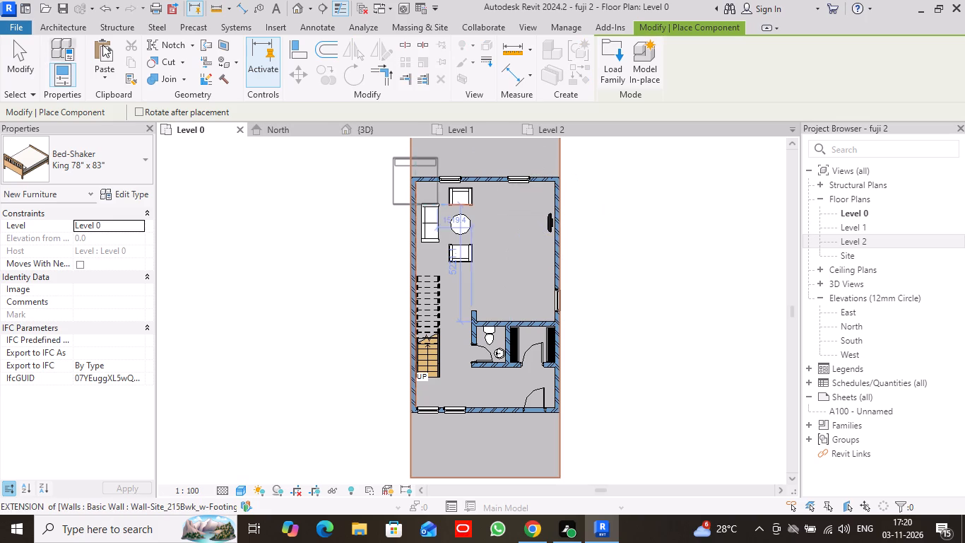
{"action": "left_click", "coordinate": [610, 60]}
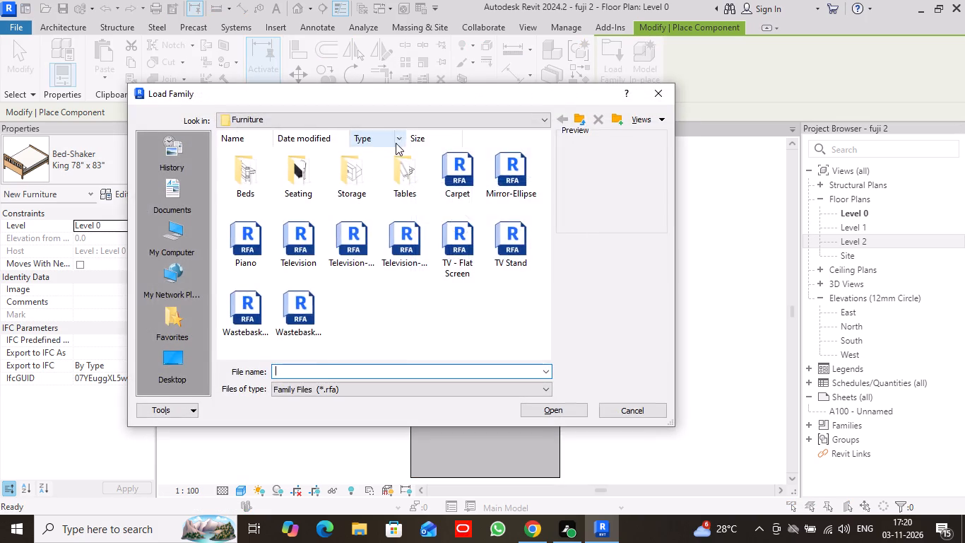
{"action": "left_click", "coordinate": [580, 118]}
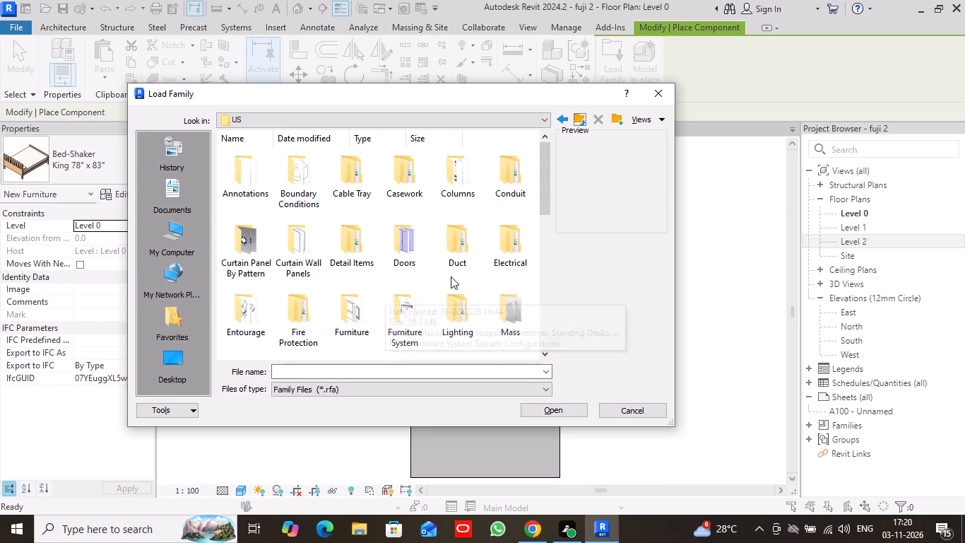
{"action": "scroll", "coordinate": [463, 274], "scroll_direction": "down", "scroll_amount": 1}
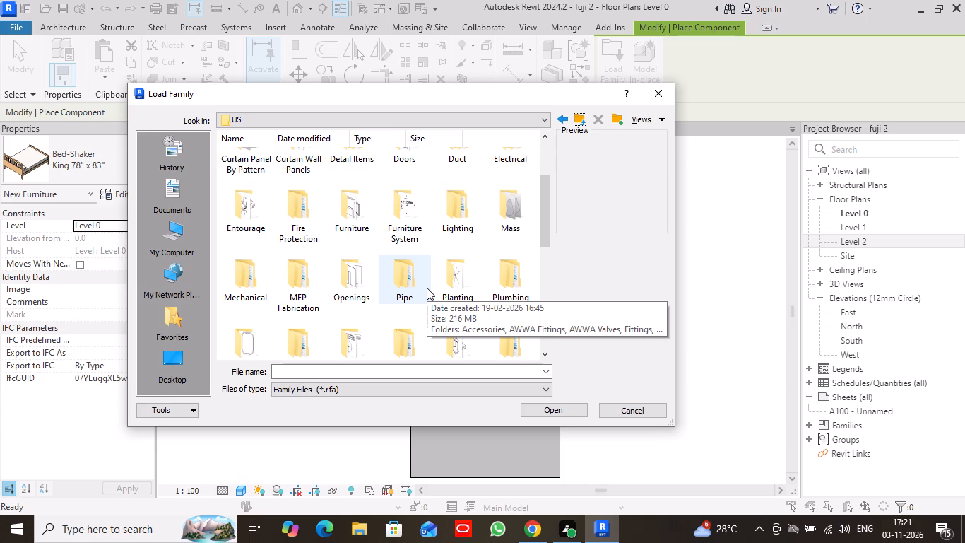
{"action": "scroll", "coordinate": [426, 281], "scroll_direction": "down", "scroll_amount": 1}
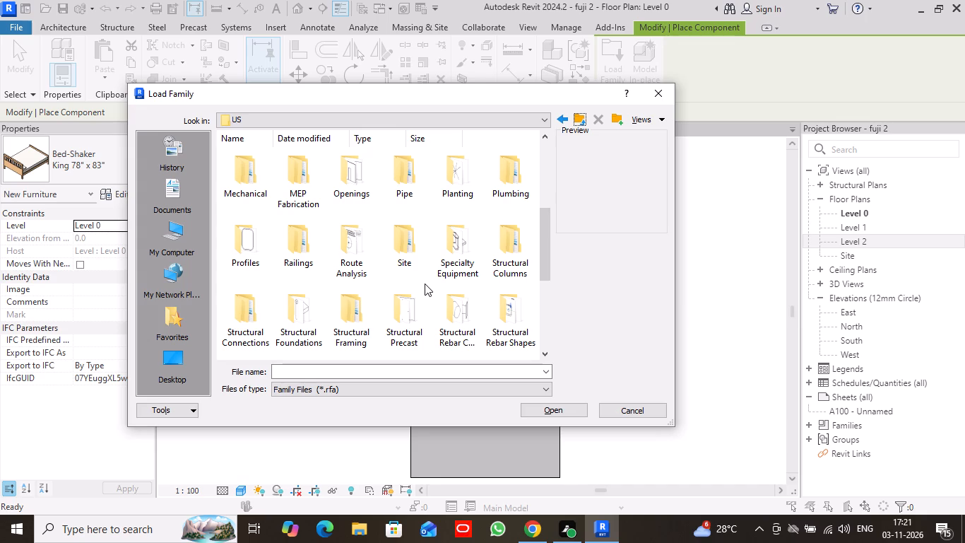
{"action": "scroll", "coordinate": [425, 282], "scroll_direction": "down", "scroll_amount": 1}
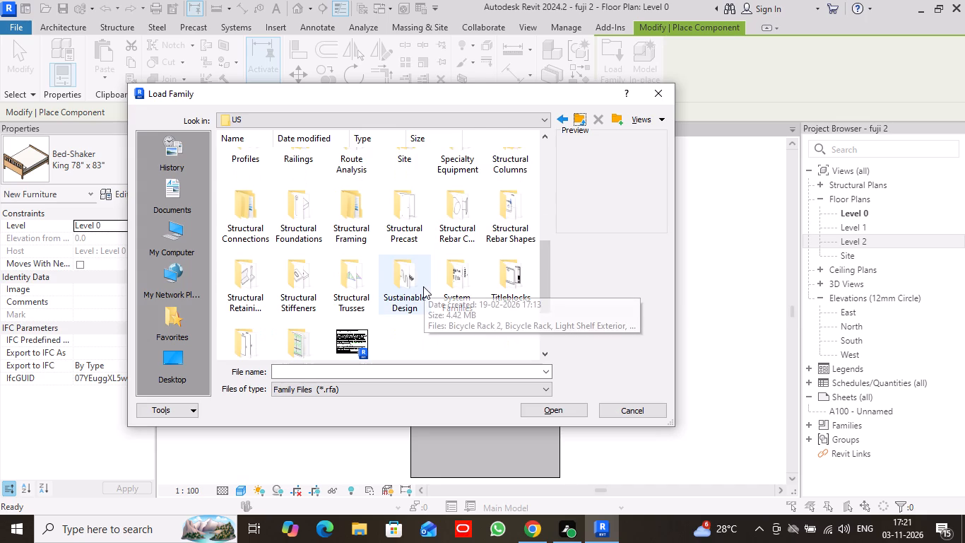
{"action": "scroll", "coordinate": [423, 286], "scroll_direction": "down", "scroll_amount": 1}
{"action": "scroll", "coordinate": [423, 286], "scroll_direction": "up", "scroll_amount": 1}
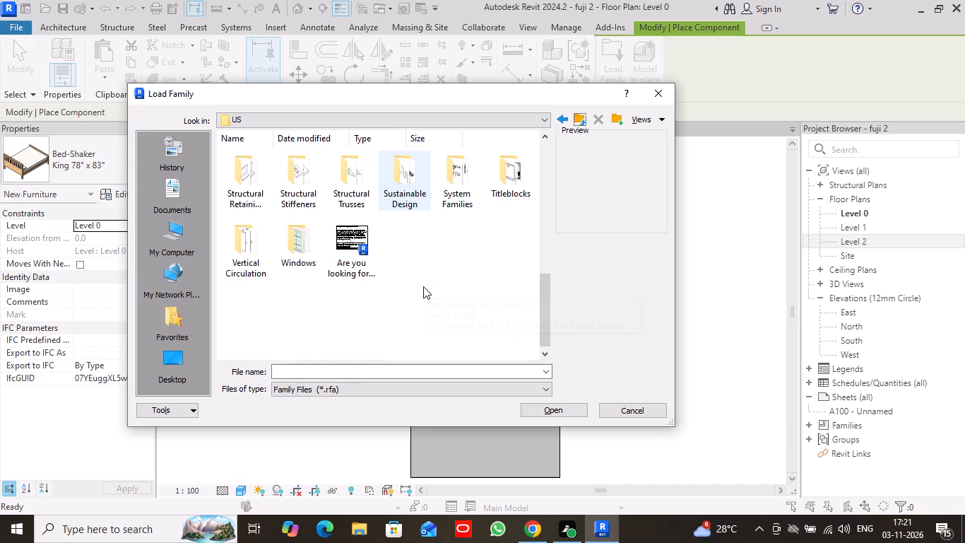
{"action": "scroll", "coordinate": [423, 286], "scroll_direction": "up", "scroll_amount": 3}
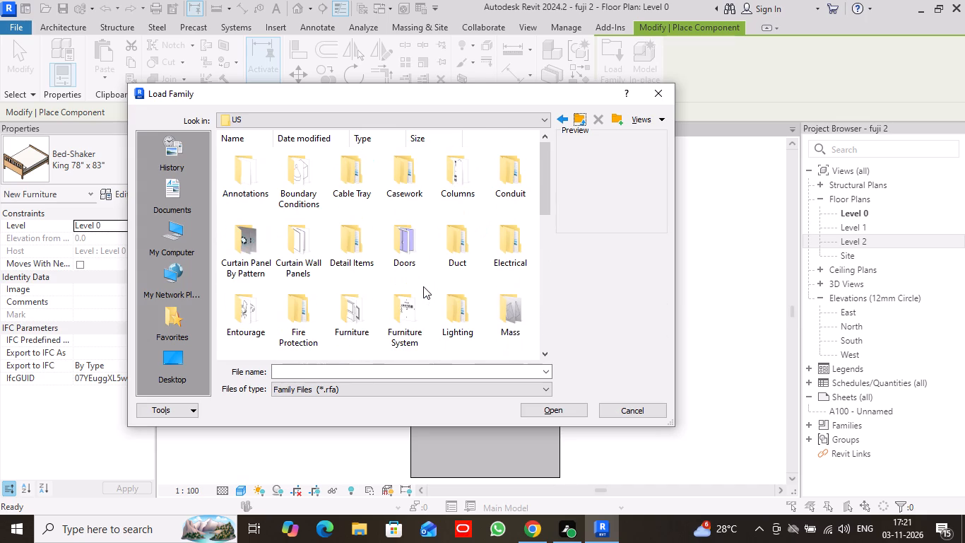
{"action": "scroll", "coordinate": [423, 286], "scroll_direction": "up", "scroll_amount": 1}
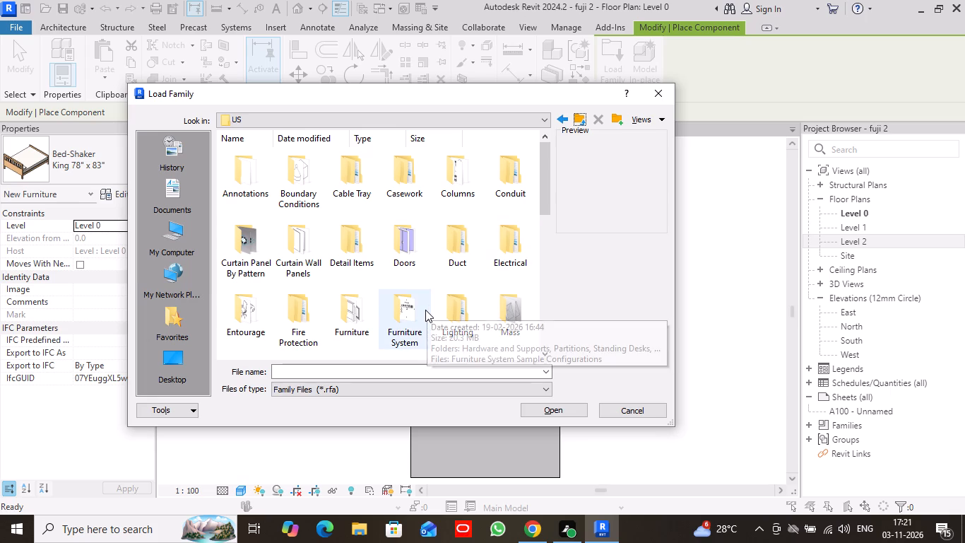
Look through the Entourage and Mass folders of the US library for a family to load.
{"action": "left_click", "coordinate": [266, 324]}
{"action": "left_click", "coordinate": [558, 410]}
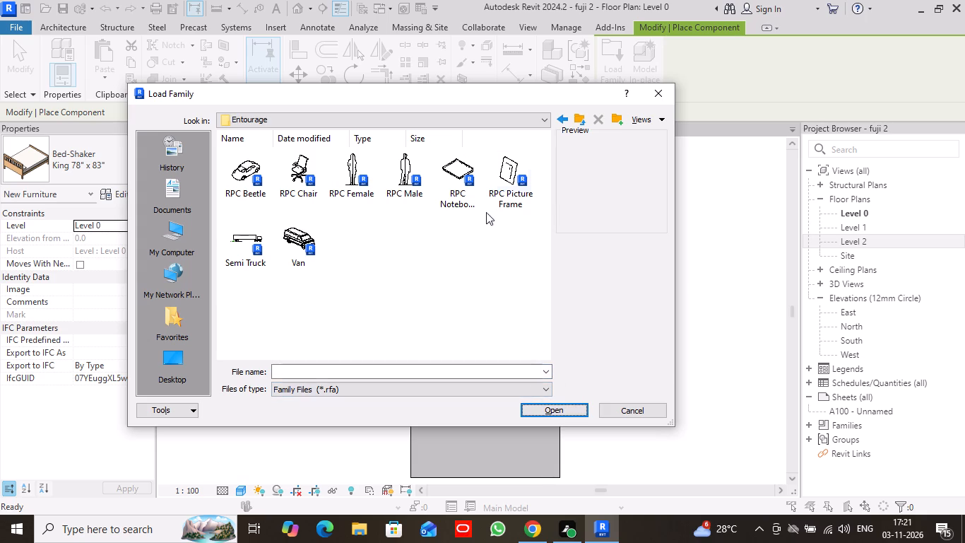
{"action": "left_click", "coordinate": [578, 120]}
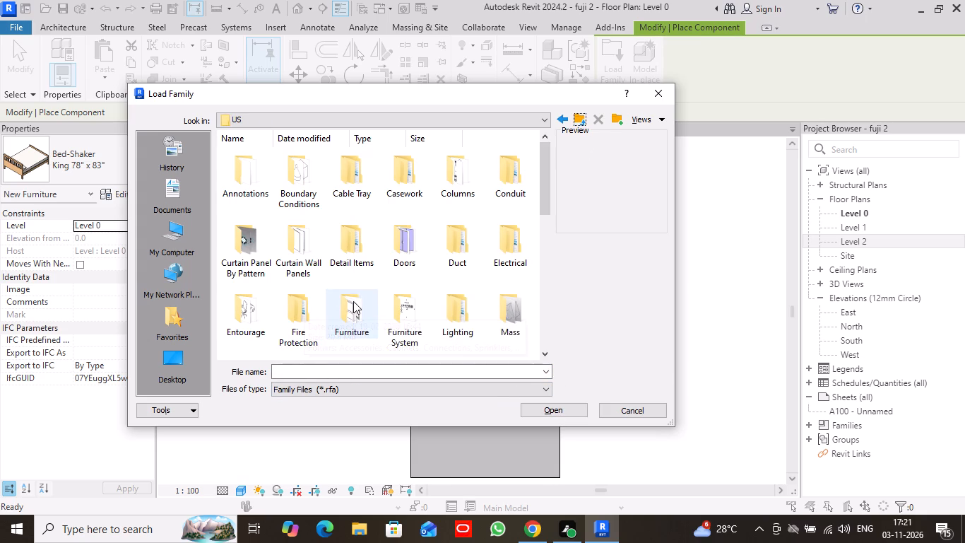
{"action": "left_click", "coordinate": [516, 325]}
{"action": "left_click", "coordinate": [560, 413]}
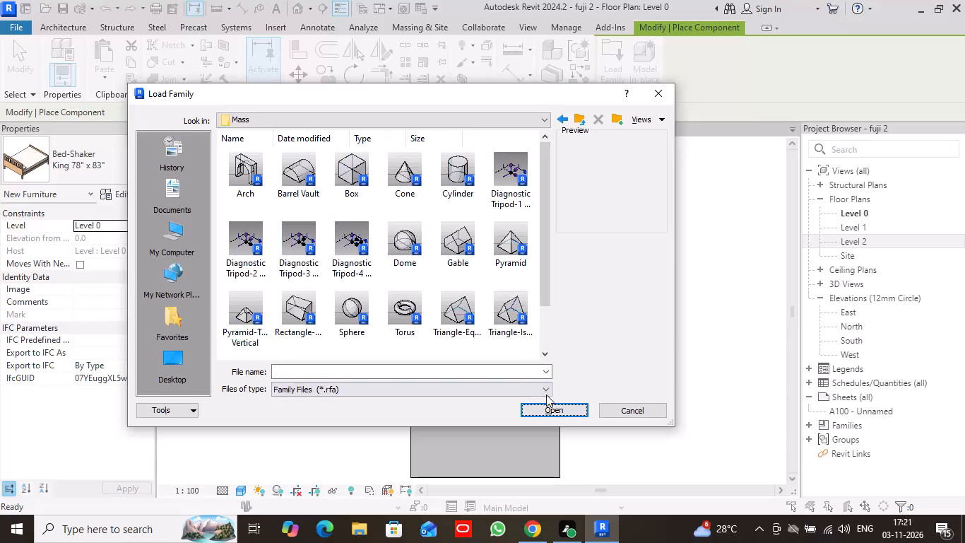
{"action": "scroll", "coordinate": [456, 255], "scroll_direction": "down", "scroll_amount": 3}
{"action": "left_click", "coordinate": [582, 120]}
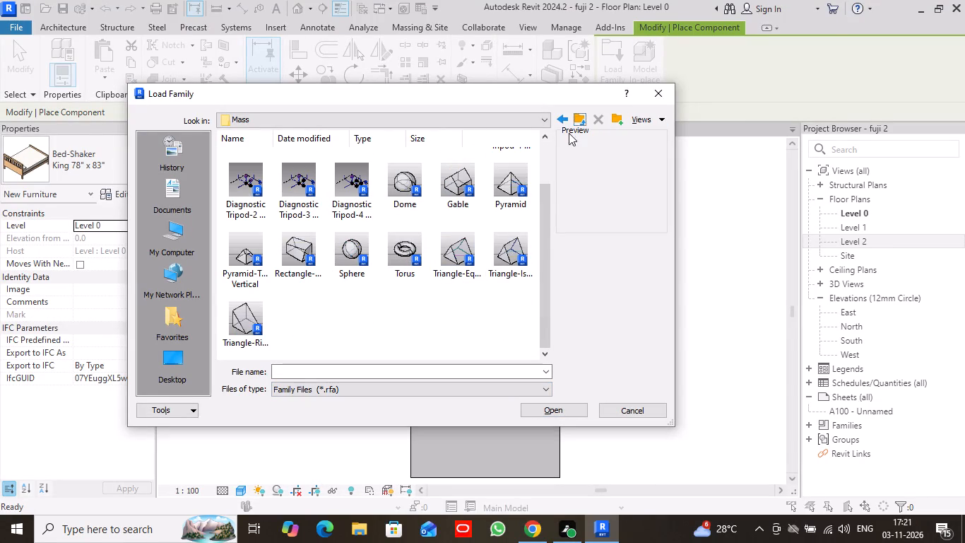
Examine the interior light families in the US library's Lighting > Architectural > Internal folder, then return to the US folder.
{"action": "left_click", "coordinate": [465, 315]}
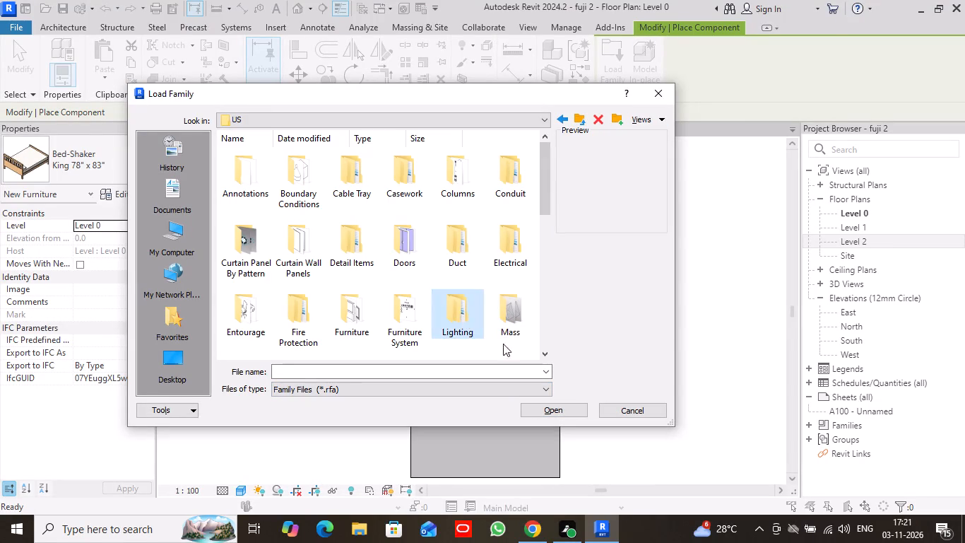
{"action": "left_click", "coordinate": [567, 406]}
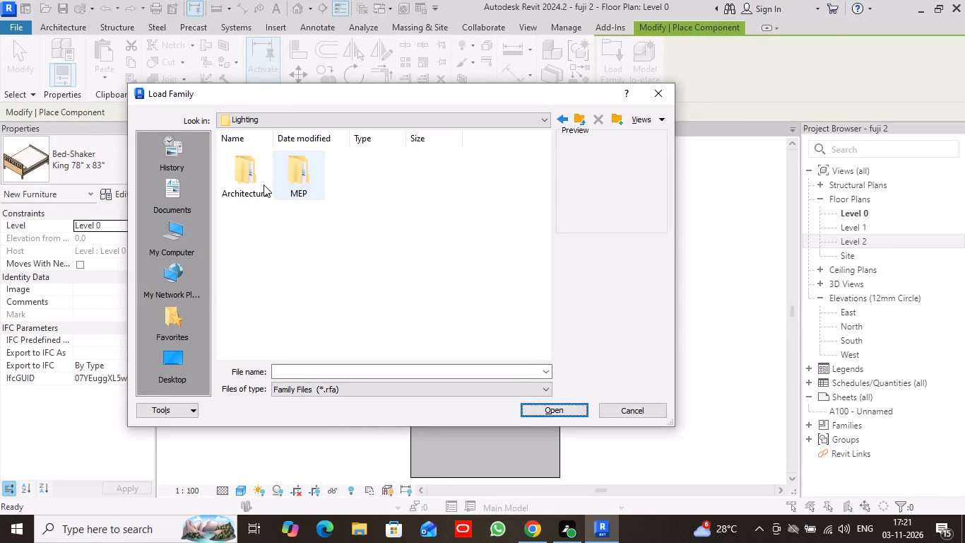
{"action": "left_click", "coordinate": [261, 185]}
{"action": "left_click", "coordinate": [557, 407]}
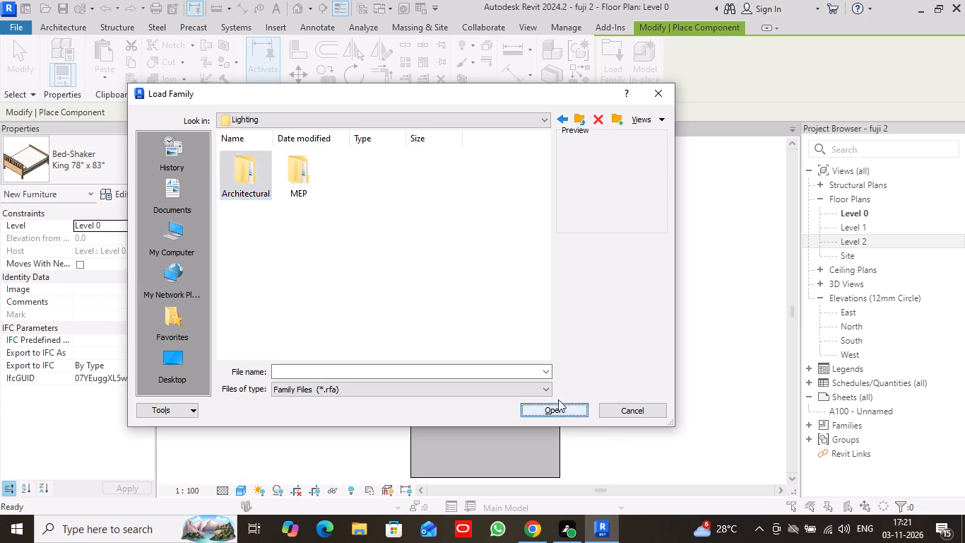
{"action": "left_click", "coordinate": [290, 187]}
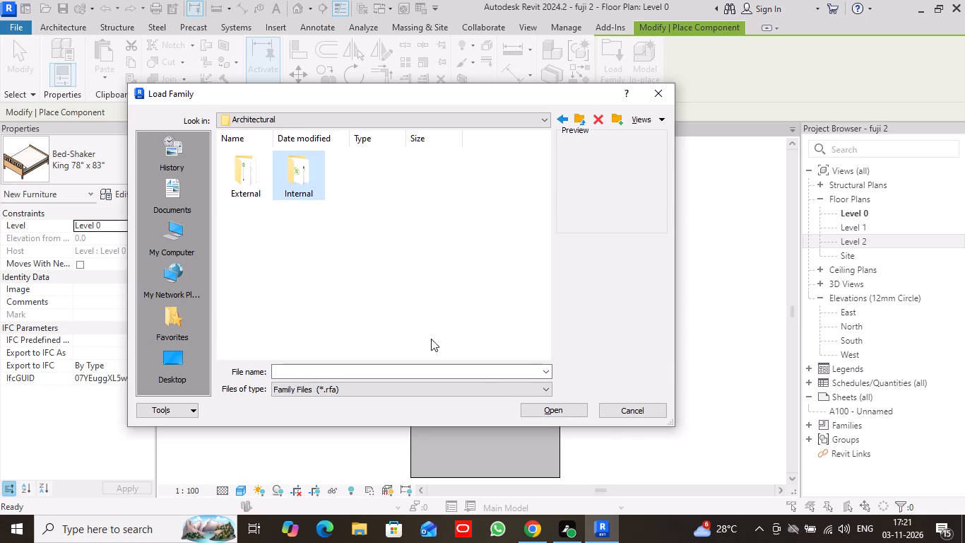
{"action": "left_click", "coordinate": [550, 405]}
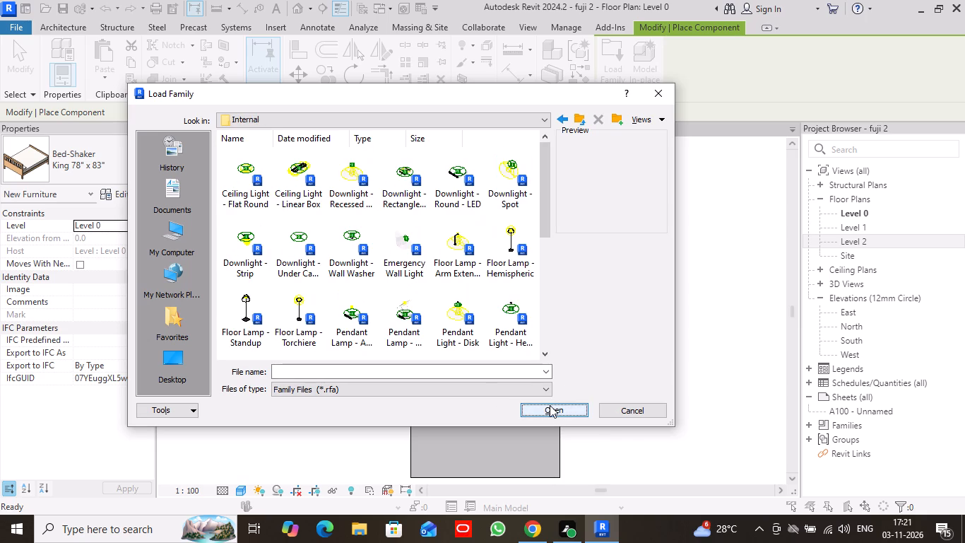
{"action": "scroll", "coordinate": [454, 243], "scroll_direction": "down", "scroll_amount": 6}
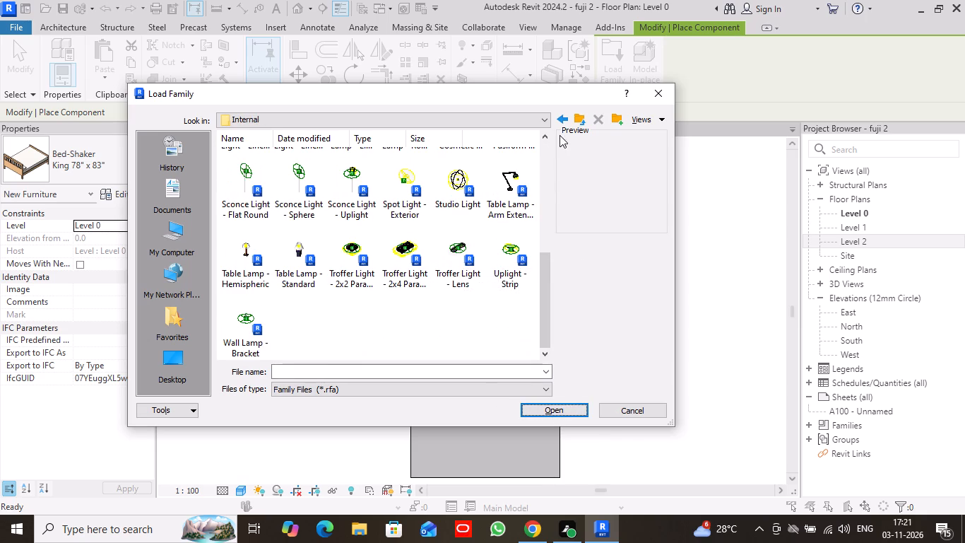
{"action": "double_click", "coordinate": [583, 118]}
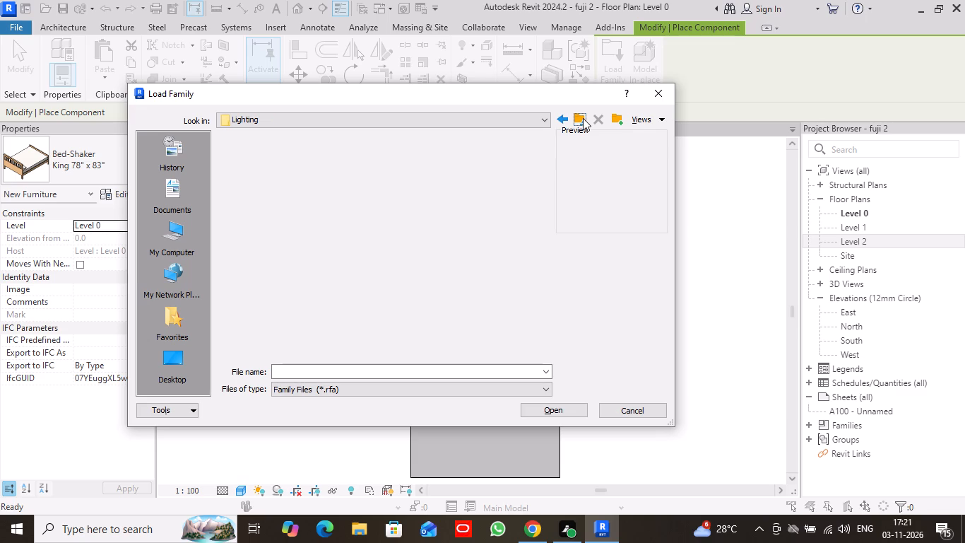
{"action": "left_click", "coordinate": [583, 118]}
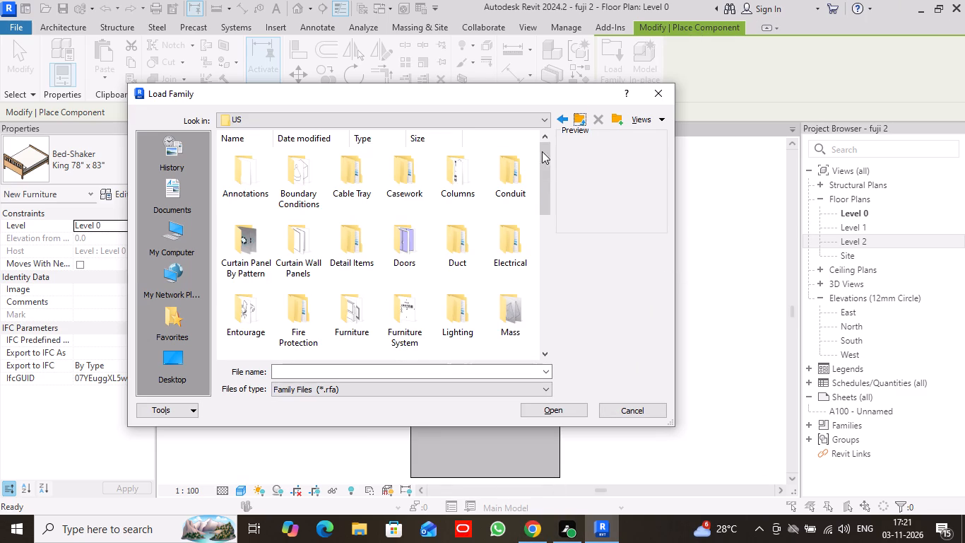
Search the remaining US library categories, including the Metal Deck families under Profiles, and return to the US folder.
{"action": "scroll", "coordinate": [452, 183], "scroll_direction": "down", "scroll_amount": 3}
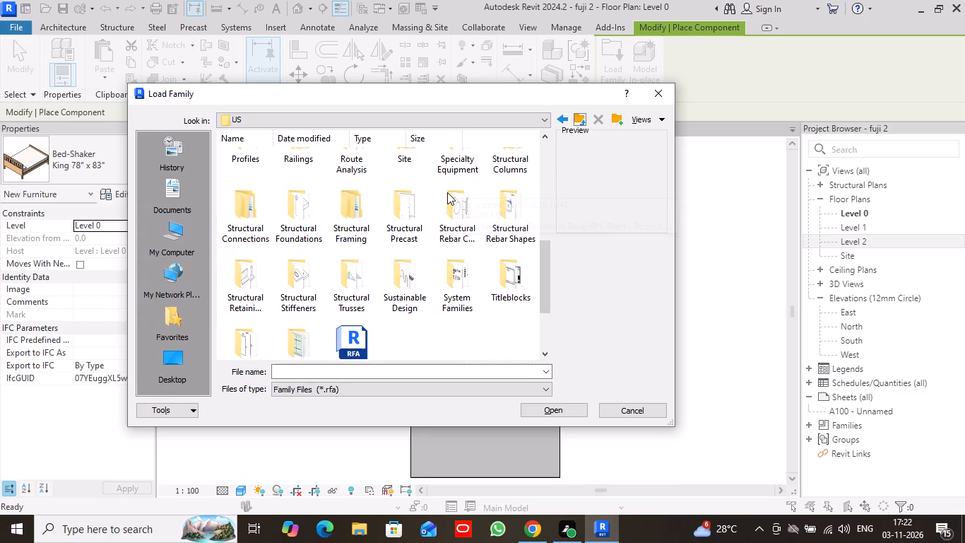
{"action": "scroll", "coordinate": [447, 192], "scroll_direction": "up", "scroll_amount": 1}
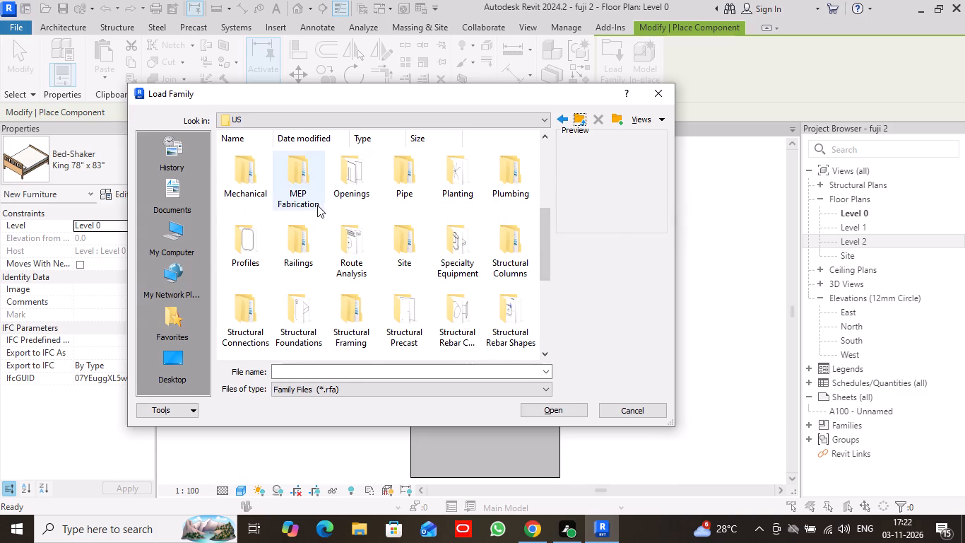
{"action": "left_click", "coordinate": [249, 250]}
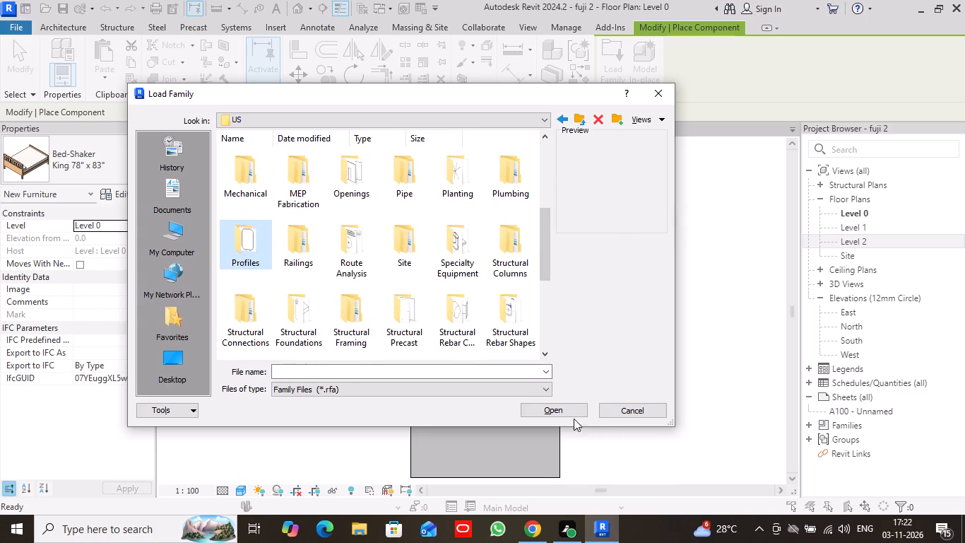
{"action": "left_click", "coordinate": [564, 411]}
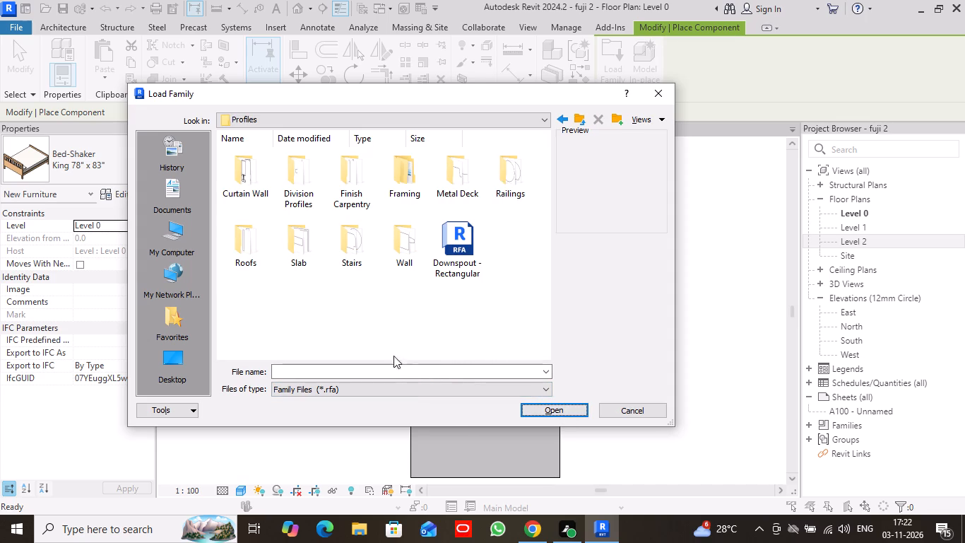
{"action": "left_click", "coordinate": [456, 191]}
{"action": "left_click", "coordinate": [540, 407]}
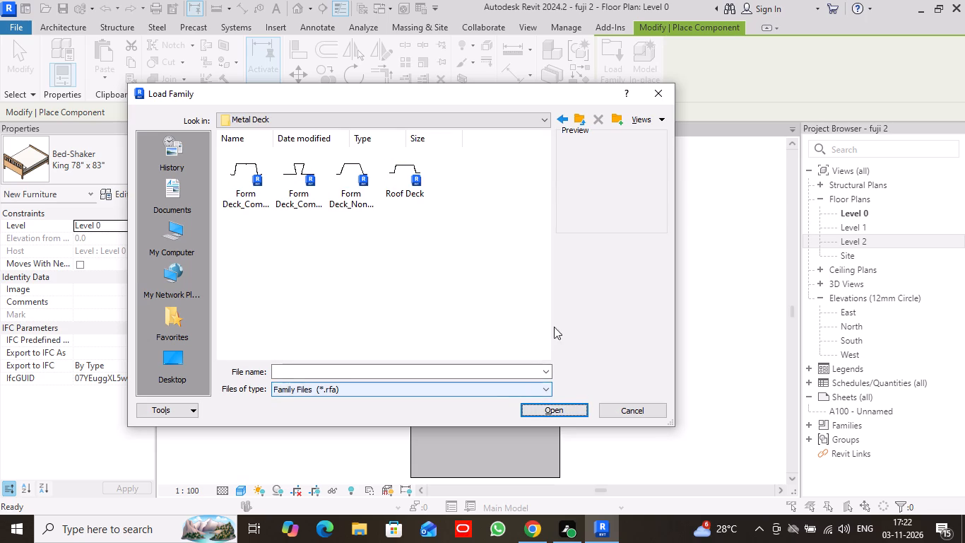
{"action": "left_click", "coordinate": [578, 123]}
{"action": "left_click", "coordinate": [578, 123]}
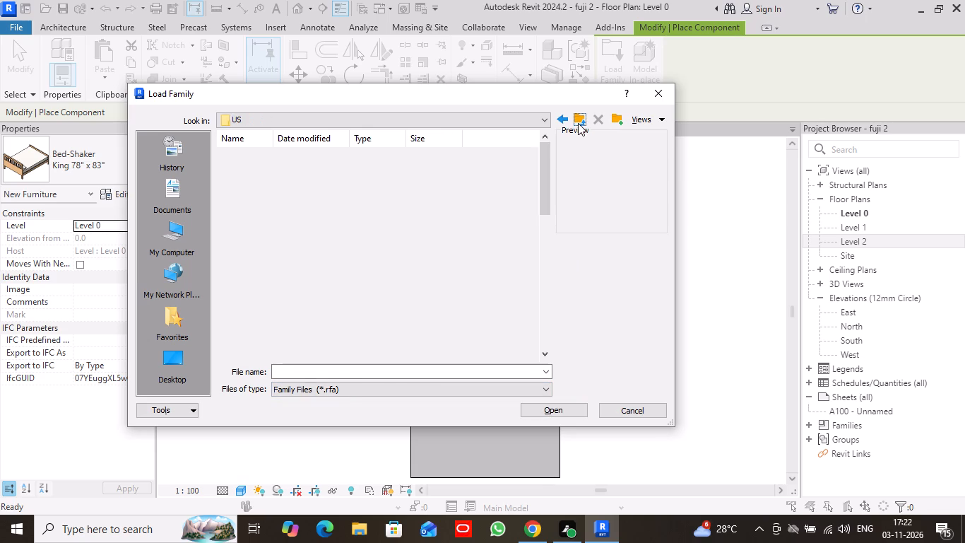
Check the top-level Libraries folder for other family sources, then return to the English-Imperial > US category folders.
{"action": "left_click", "coordinate": [581, 121]}
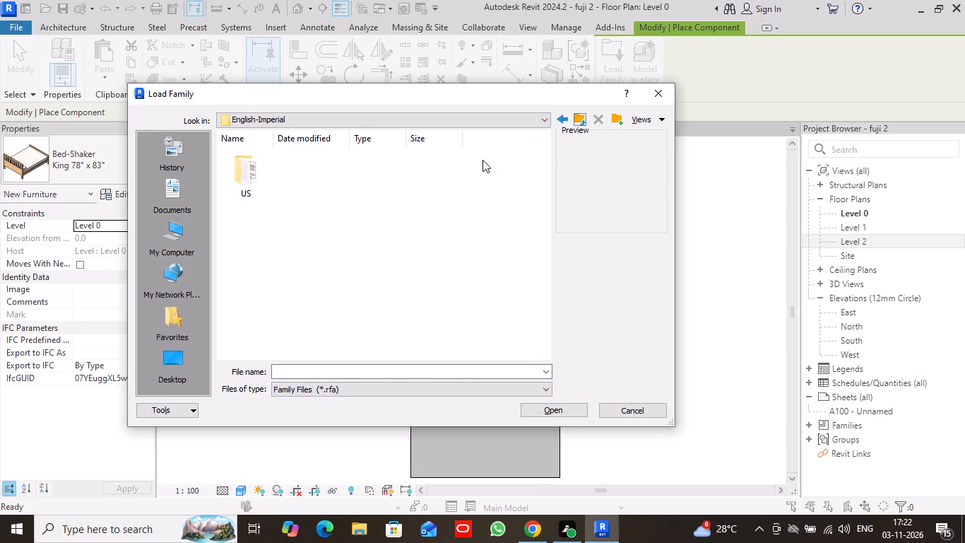
{"action": "left_click", "coordinate": [252, 186]}
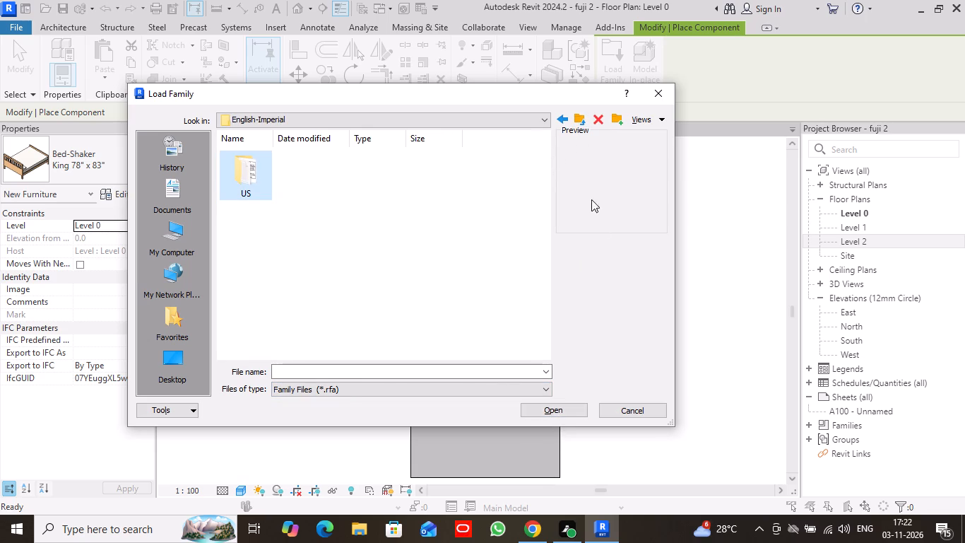
{"action": "left_click", "coordinate": [580, 120]}
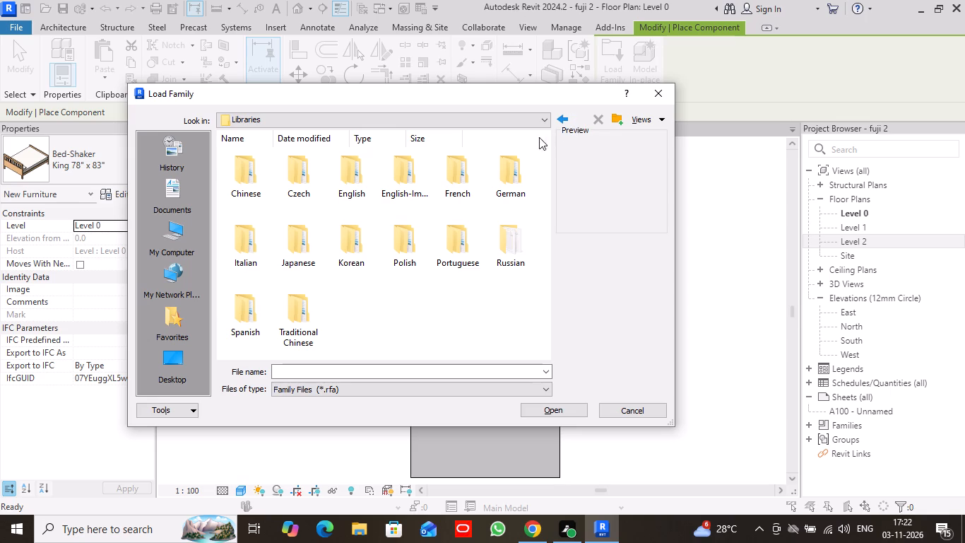
{"action": "left_click", "coordinate": [422, 177]}
{"action": "left_click", "coordinate": [547, 410]}
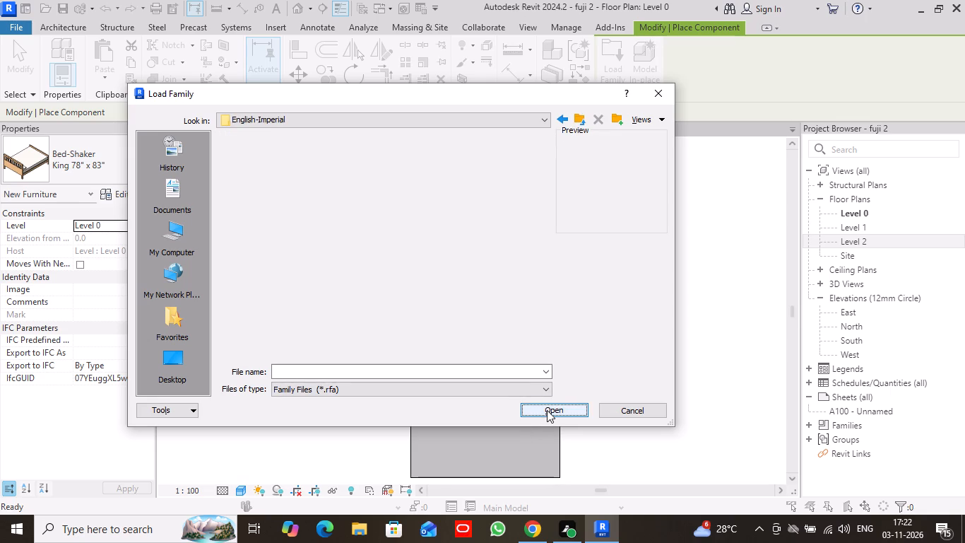
{"action": "left_click", "coordinate": [261, 185]}
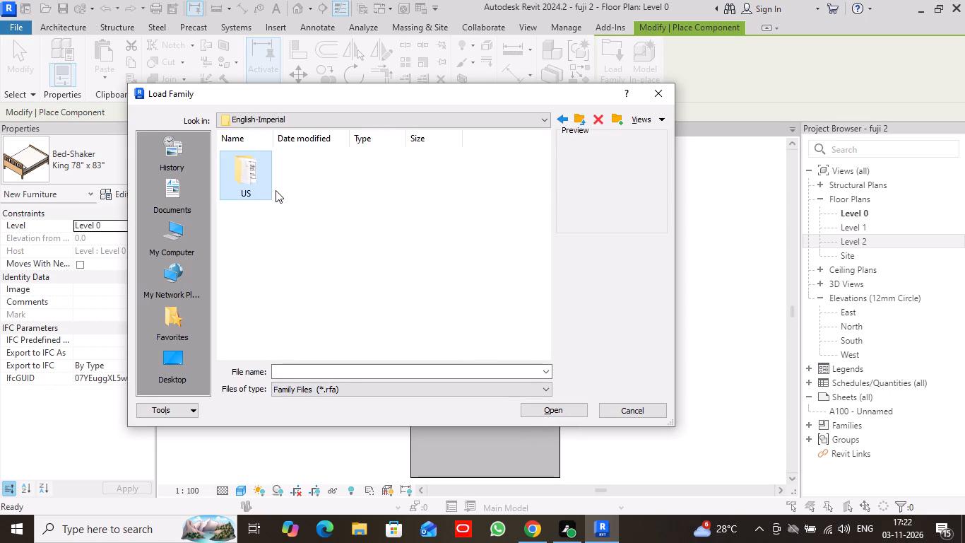
{"action": "left_click", "coordinate": [561, 413]}
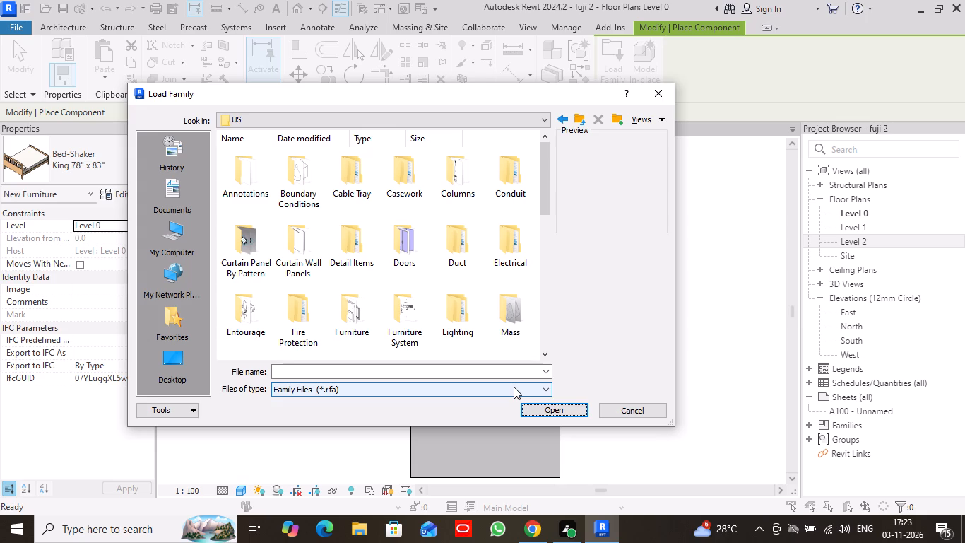
Examine the furniture families in the English > US > Furniture folder, then leave family loading and component placement.
{"action": "left_click", "coordinate": [580, 119]}
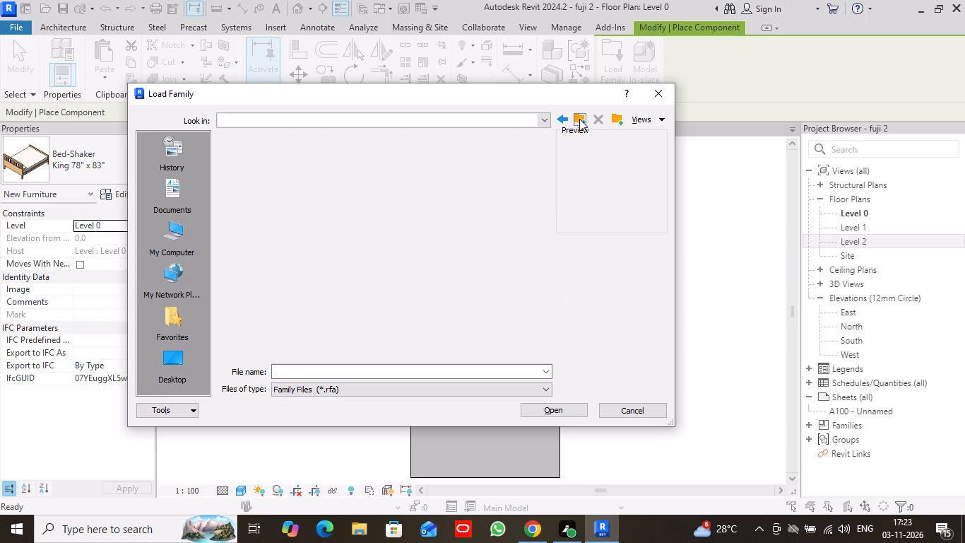
{"action": "left_click", "coordinate": [579, 119]}
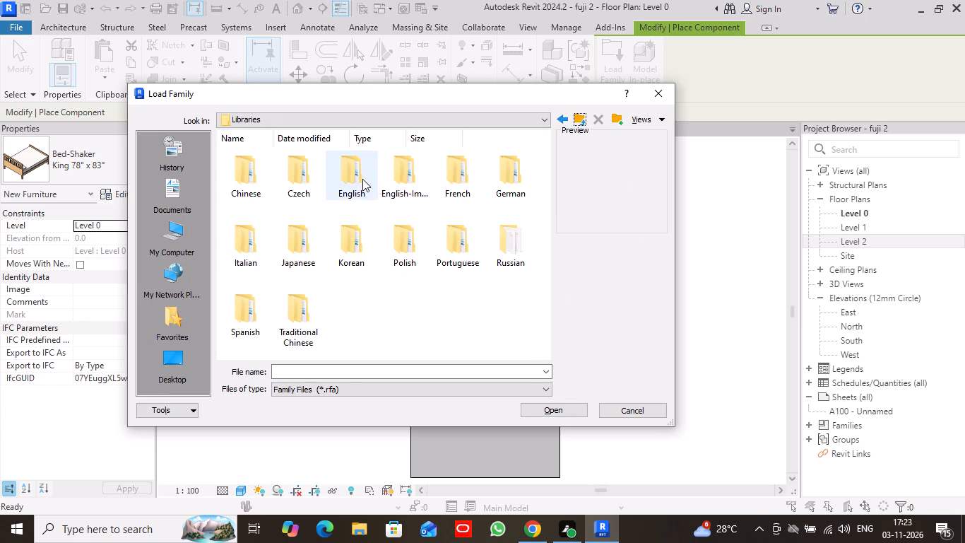
{"action": "left_click", "coordinate": [362, 179]}
{"action": "left_click", "coordinate": [556, 409]}
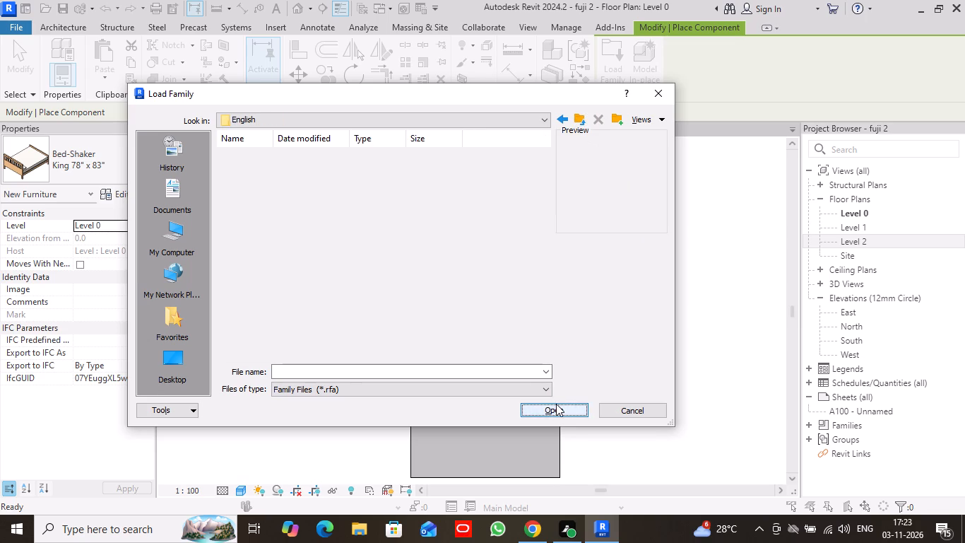
{"action": "left_click", "coordinate": [256, 178]}
{"action": "left_click", "coordinate": [576, 411]}
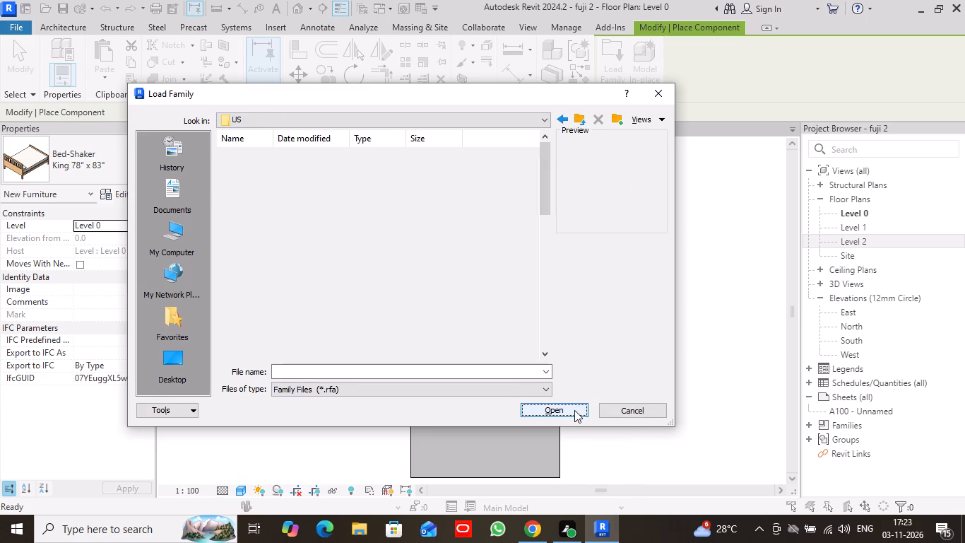
{"action": "left_click", "coordinate": [350, 319]}
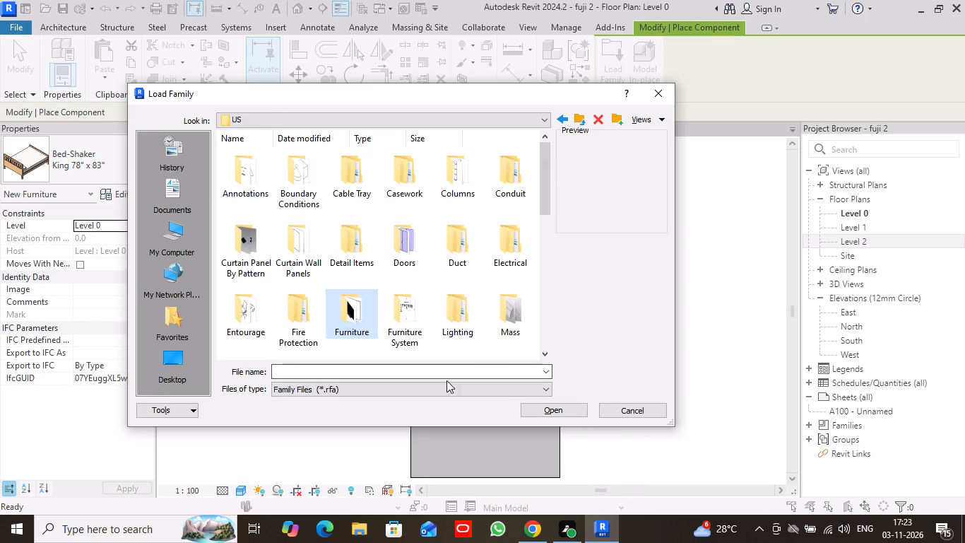
{"action": "left_click", "coordinate": [540, 402]}
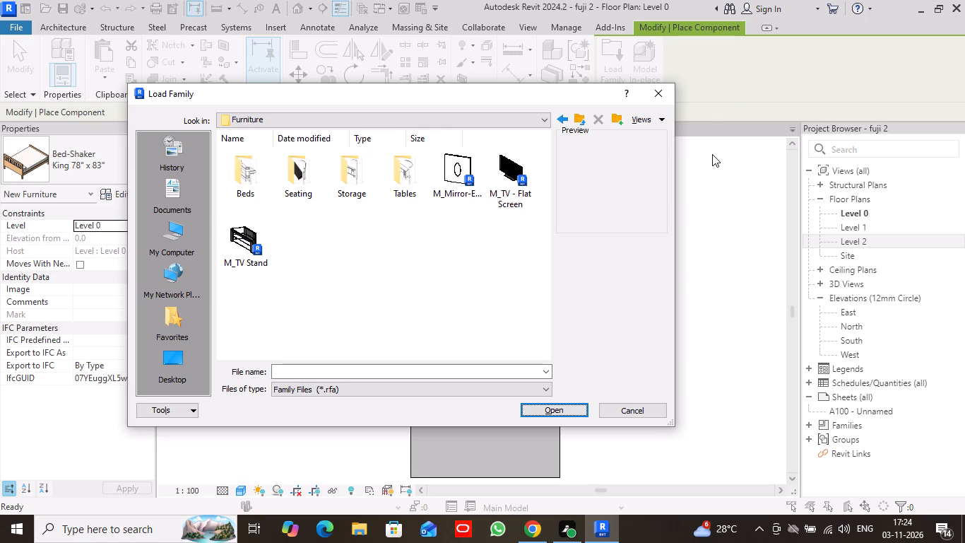
{"action": "left_click", "coordinate": [656, 93]}
{"action": "scroll", "coordinate": [581, 310], "scroll_direction": "down", "scroll_amount": 1}
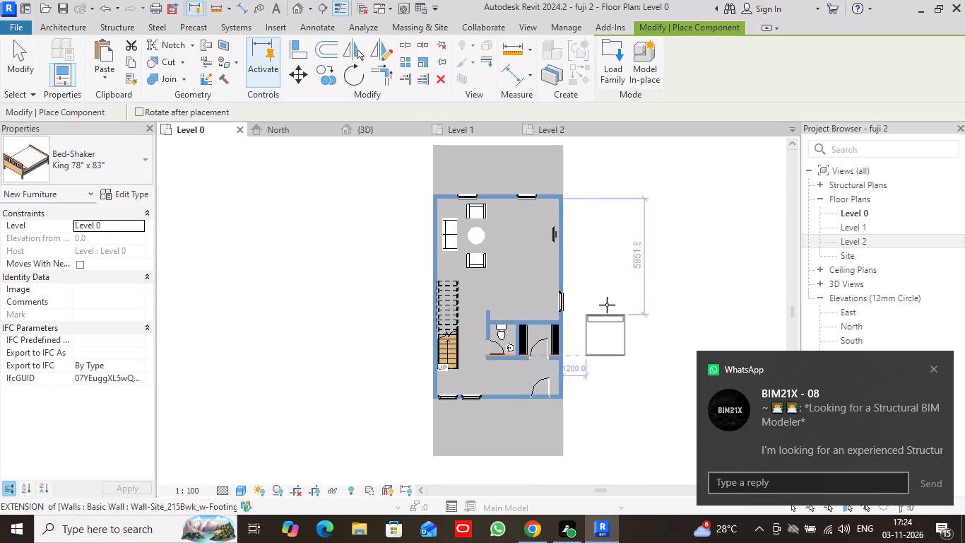
{"action": "left_click", "coordinate": [22, 63]}
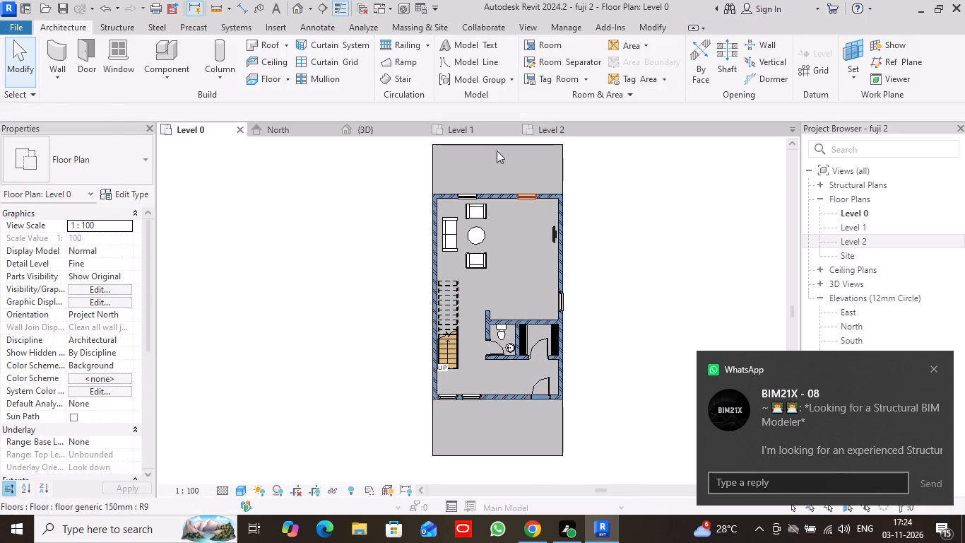
Review the Level 2 floor plan, the 3D view and the Level 1 floor plan, then return to the Level 2 floor plan.
{"action": "left_click", "coordinate": [552, 128]}
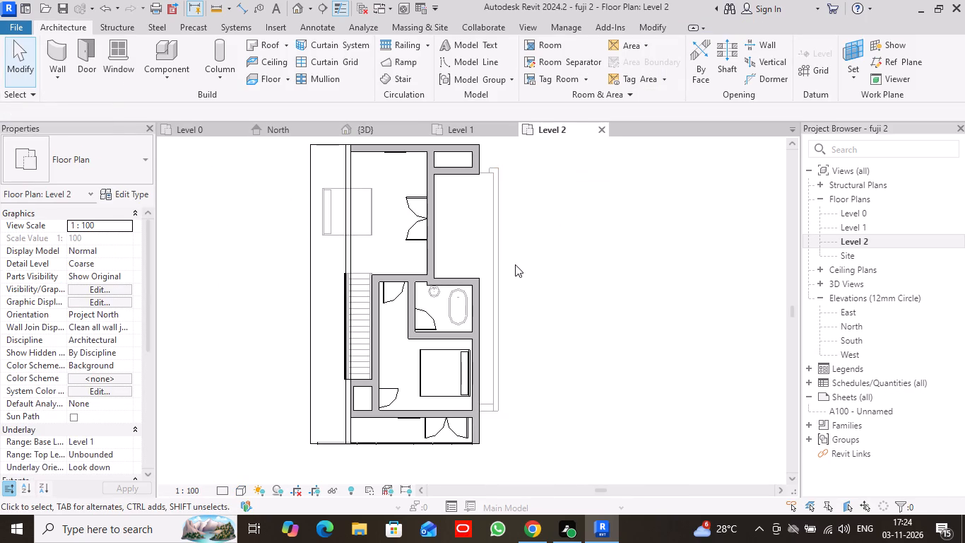
{"action": "scroll", "coordinate": [526, 242], "scroll_direction": "down", "scroll_amount": 1}
{"action": "middle_click_drag", "start_coordinate": [542, 210], "coordinate": [542, 236]}
{"action": "scroll", "coordinate": [540, 238], "scroll_direction": "up", "scroll_amount": 4}
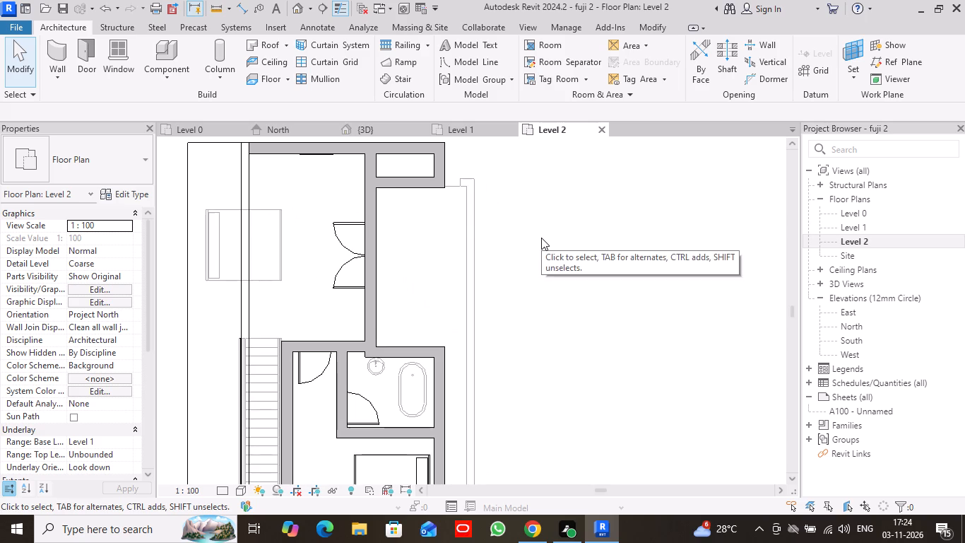
{"action": "left_click", "coordinate": [386, 128]}
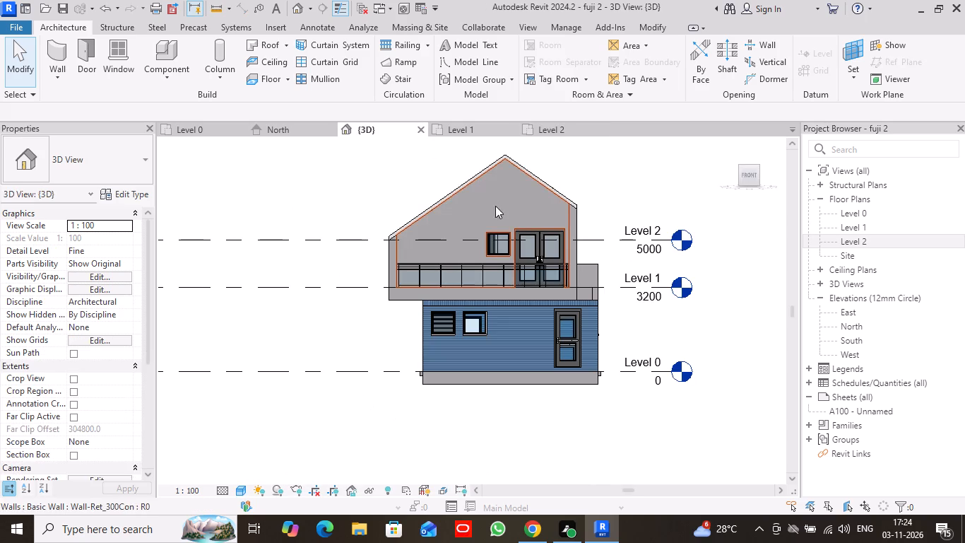
{"action": "left_click_drag", "start_coordinate": [758, 174], "coordinate": [692, 205]}
{"action": "left_click", "coordinate": [498, 132]}
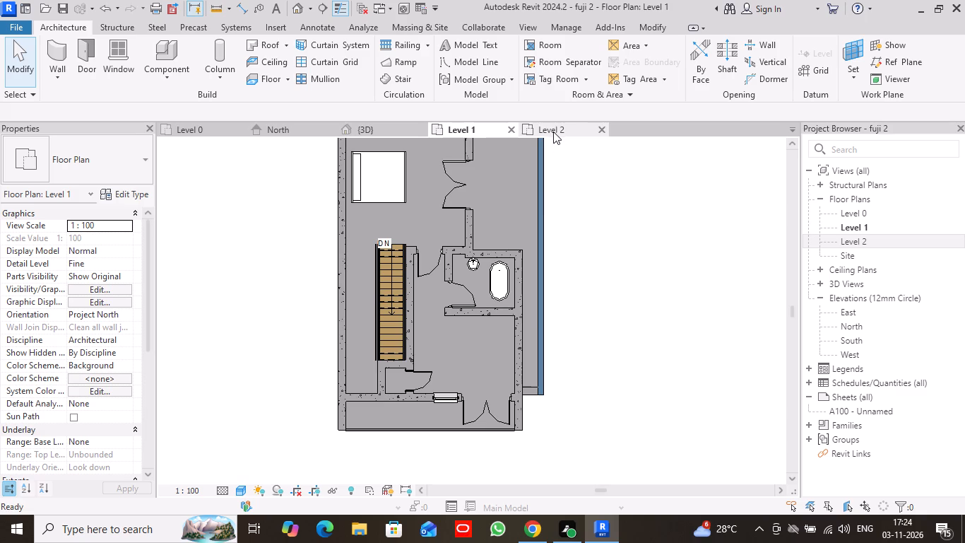
{"action": "middle_click_drag", "start_coordinate": [586, 207], "coordinate": [564, 249]}
{"action": "left_click", "coordinate": [557, 130]}
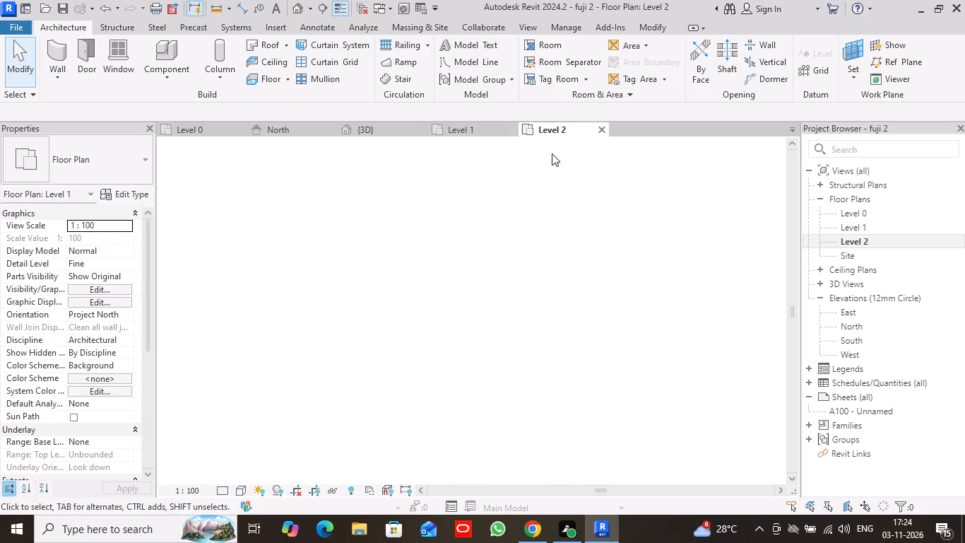
{"action": "scroll", "coordinate": [448, 277], "scroll_direction": "up", "scroll_amount": 1}
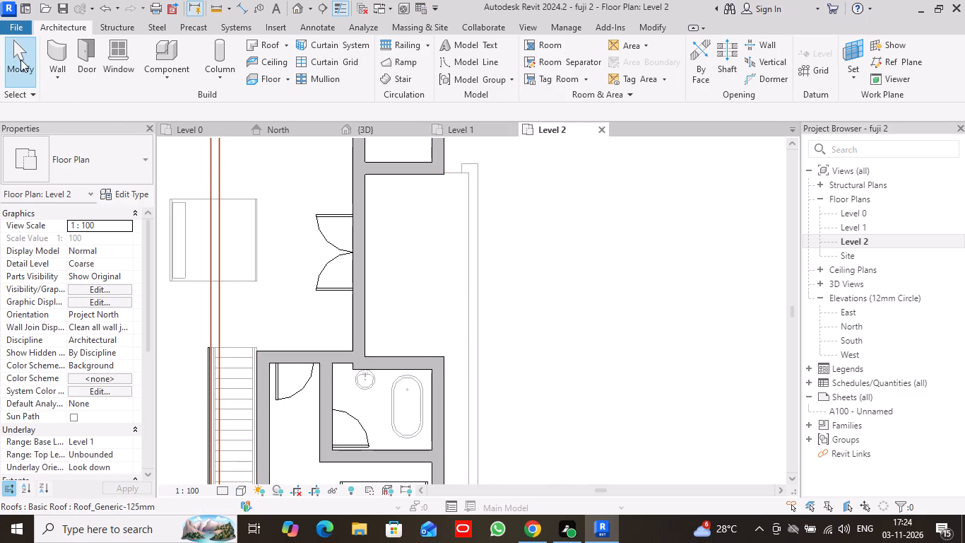
Start placing a component on the Level 2 floor plan and look through the family types already loaded in the project.
{"action": "left_click", "coordinate": [171, 58]}
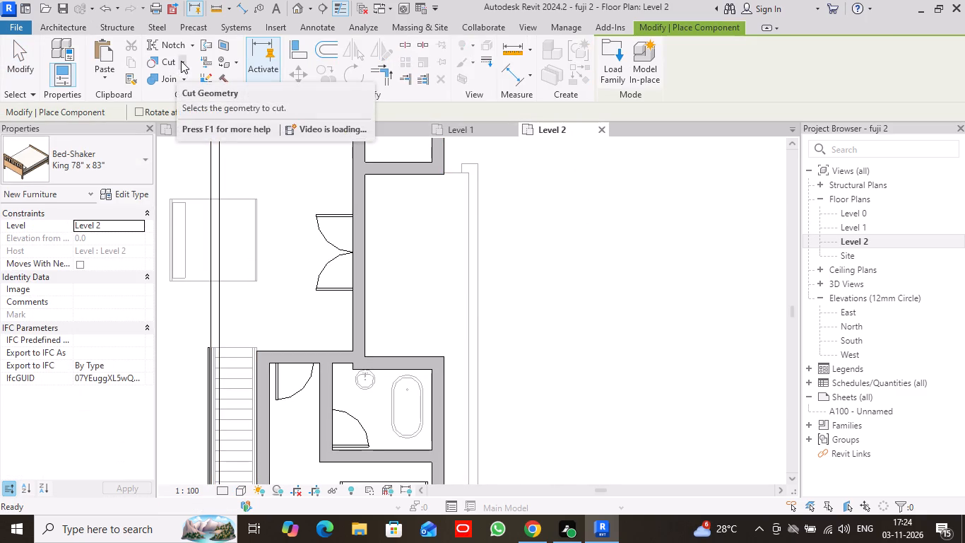
{"action": "left_click", "coordinate": [142, 151]}
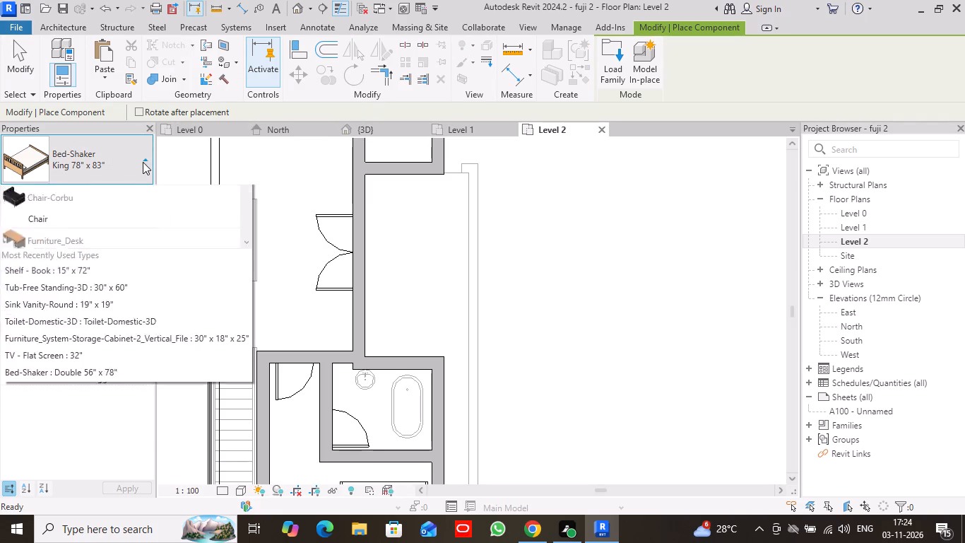
{"action": "scroll", "coordinate": [112, 241], "scroll_direction": "up", "scroll_amount": 2}
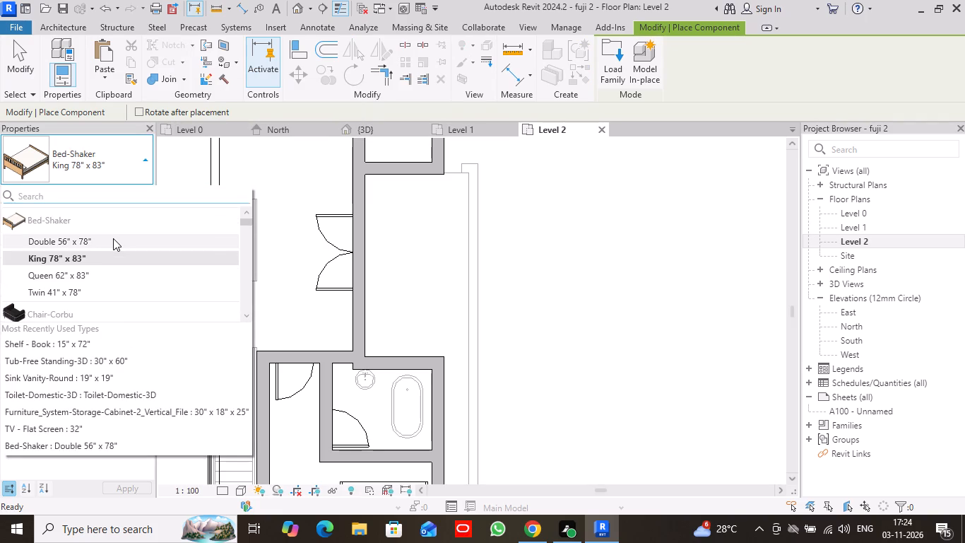
{"action": "scroll", "coordinate": [114, 237], "scroll_direction": "up", "scroll_amount": 2}
{"action": "scroll", "coordinate": [116, 233], "scroll_direction": "down", "scroll_amount": 4}
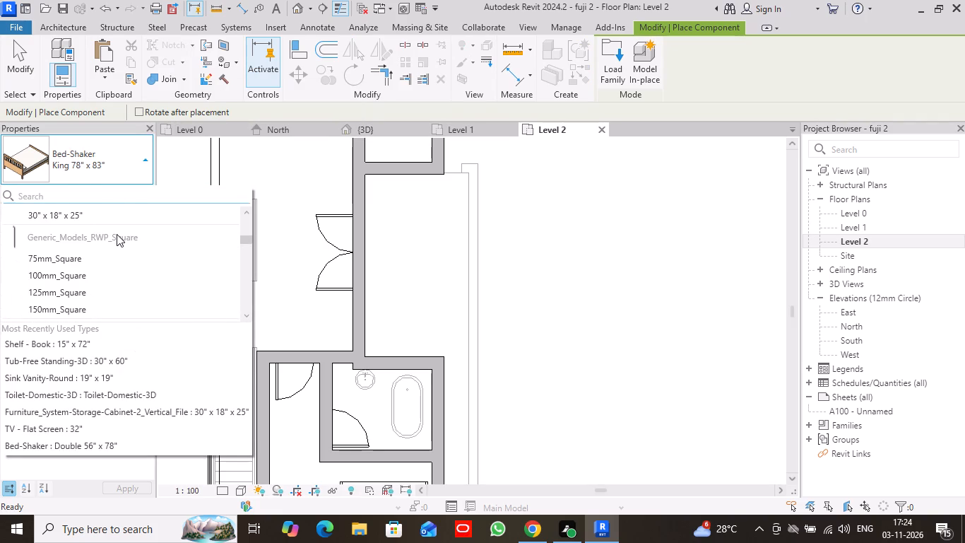
{"action": "scroll", "coordinate": [117, 234], "scroll_direction": "down", "scroll_amount": 3}
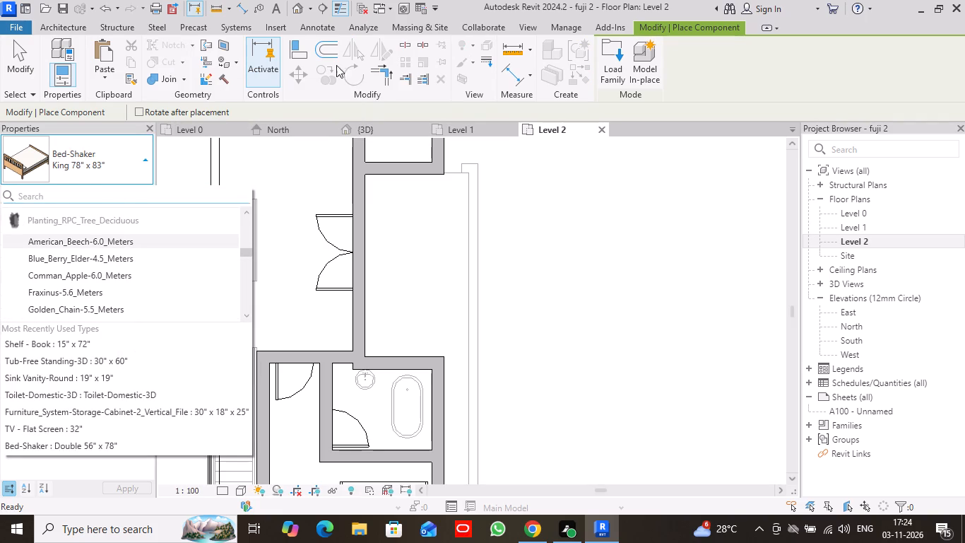
Load the Table-Trio End family from the Furniture > Tables library folder.
{"action": "left_click", "coordinate": [604, 52]}
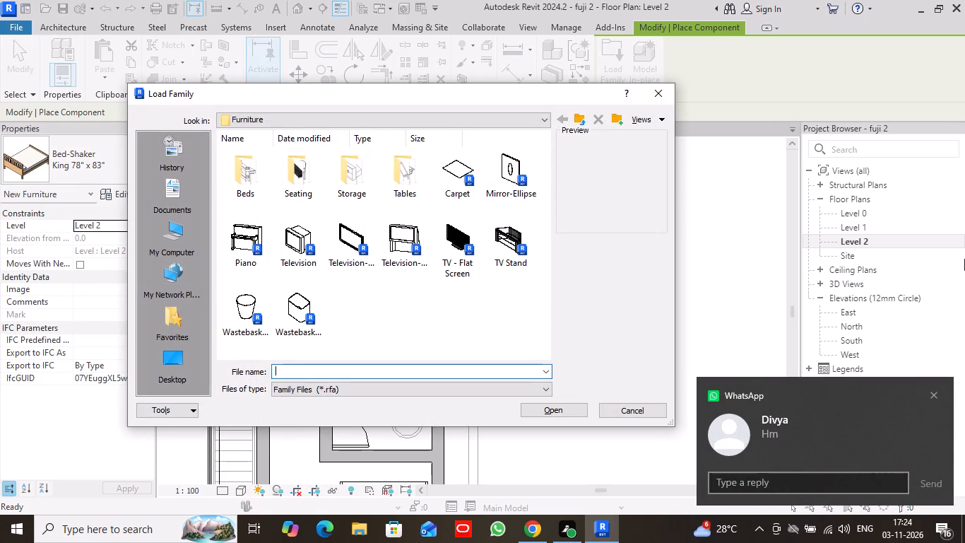
{"action": "left_click", "coordinate": [930, 394]}
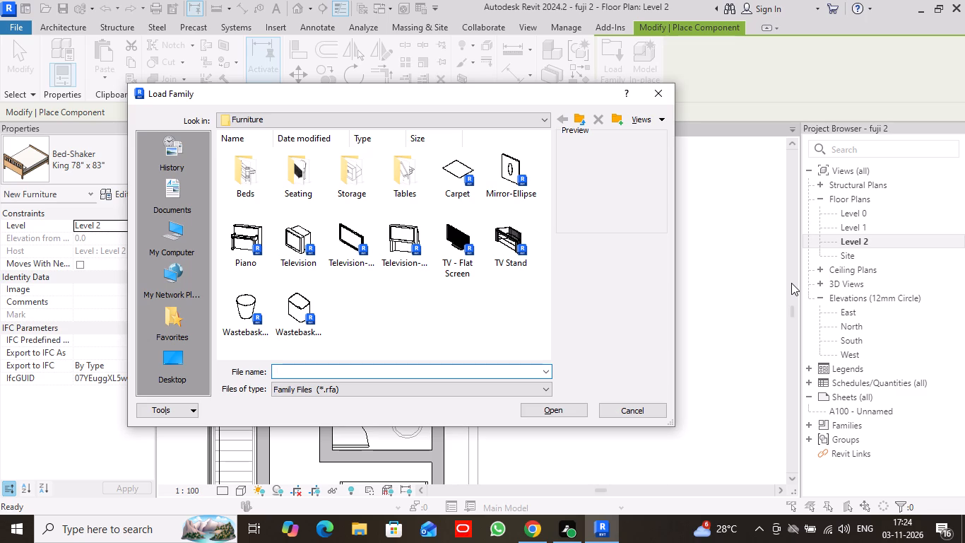
{"action": "left_click", "coordinate": [396, 181]}
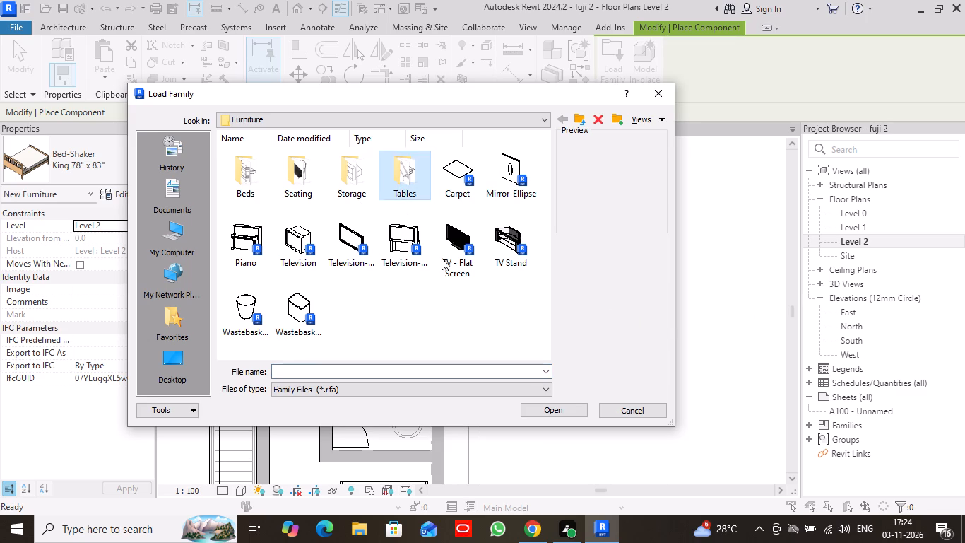
{"action": "left_click", "coordinate": [566, 415]}
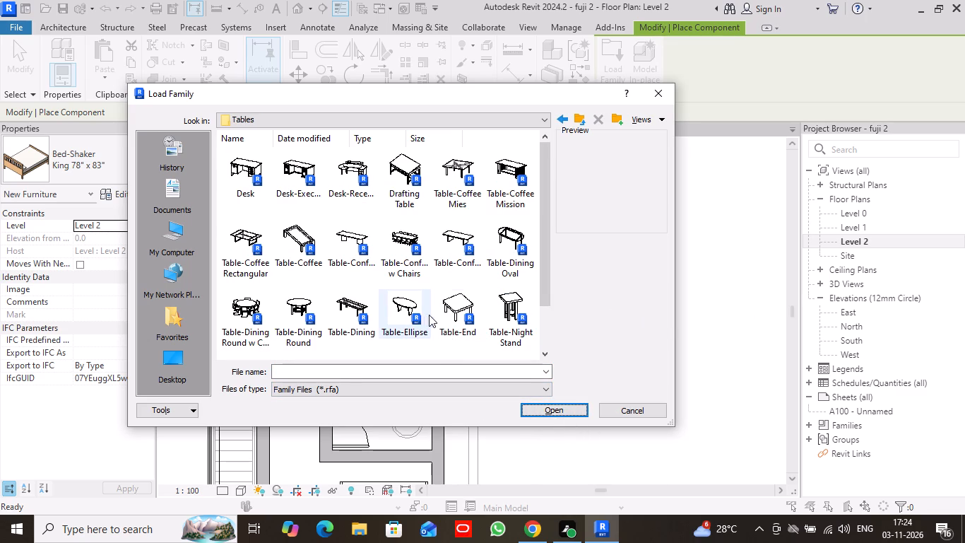
{"action": "scroll", "coordinate": [453, 310], "scroll_direction": "up", "scroll_amount": 4}
{"action": "scroll", "coordinate": [481, 302], "scroll_direction": "down", "scroll_amount": 2}
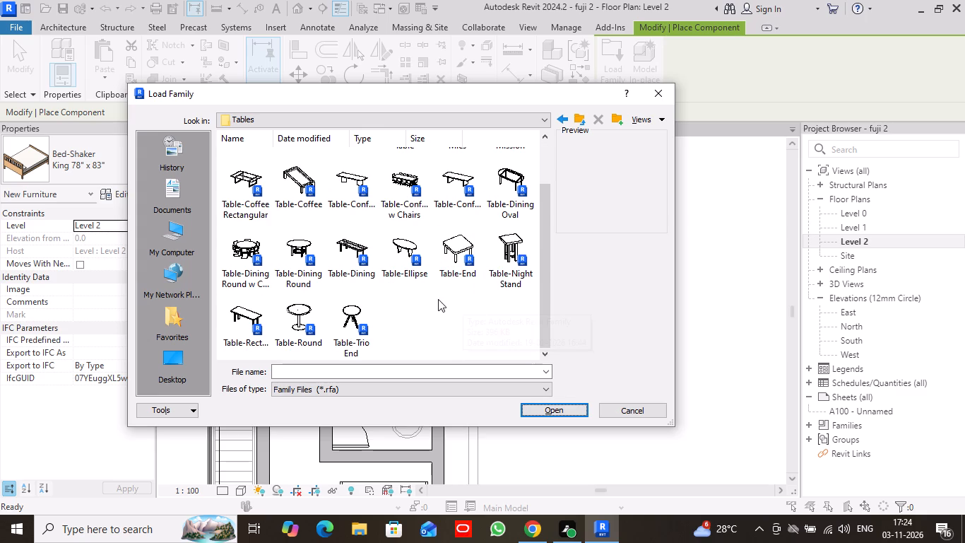
{"action": "left_click", "coordinate": [348, 313]}
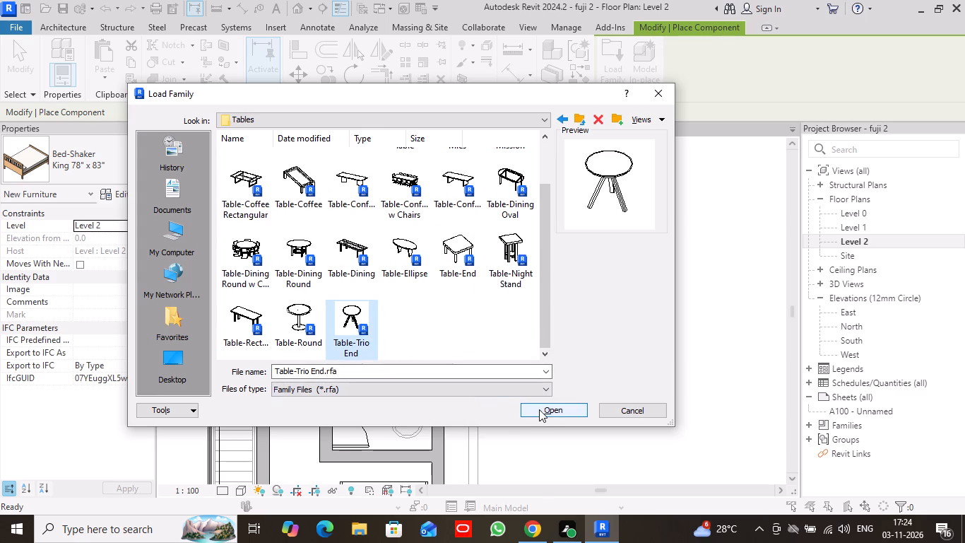
{"action": "left_click", "coordinate": [549, 409]}
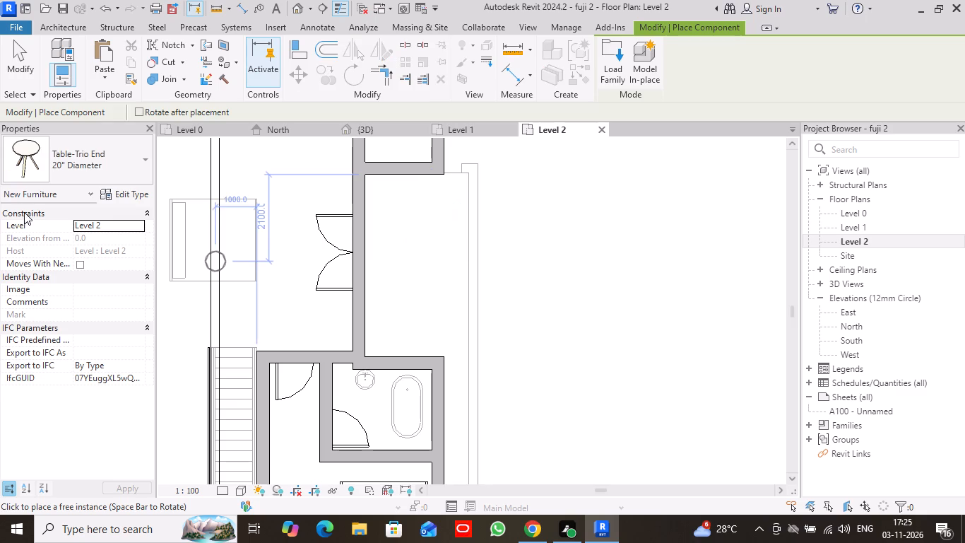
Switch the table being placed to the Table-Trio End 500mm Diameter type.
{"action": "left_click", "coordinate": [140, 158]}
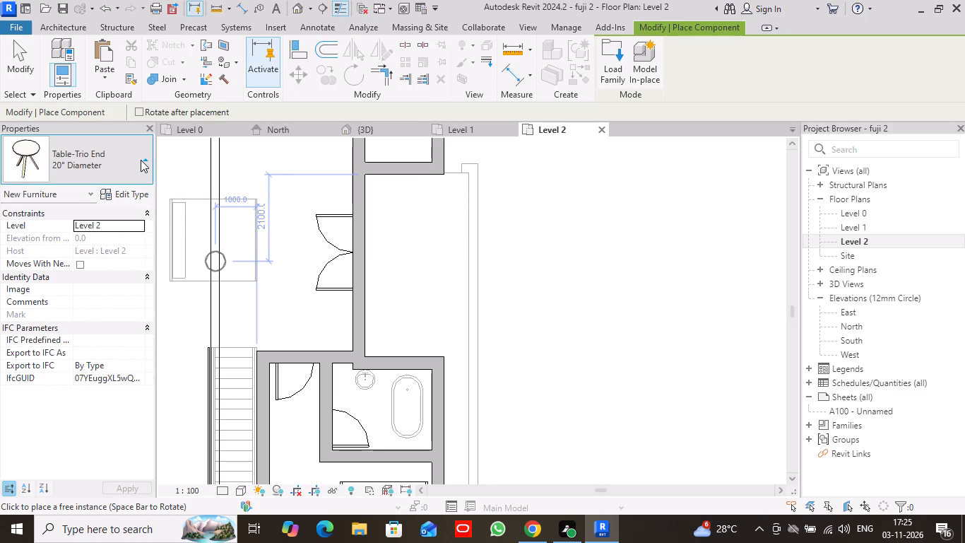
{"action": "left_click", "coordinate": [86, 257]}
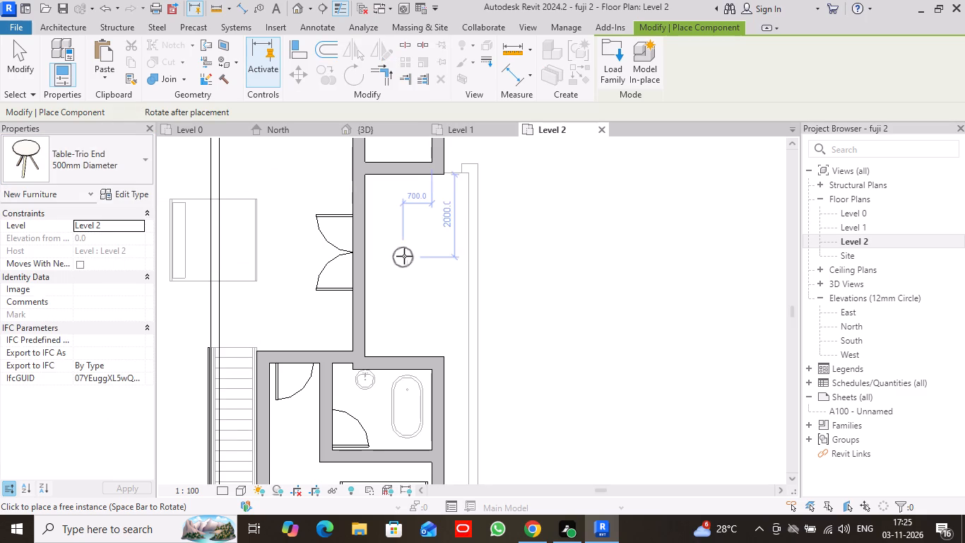
Look through the component types already loaded in the project, from beds and generic models to tables and toilets.
{"action": "left_click", "coordinate": [143, 160]}
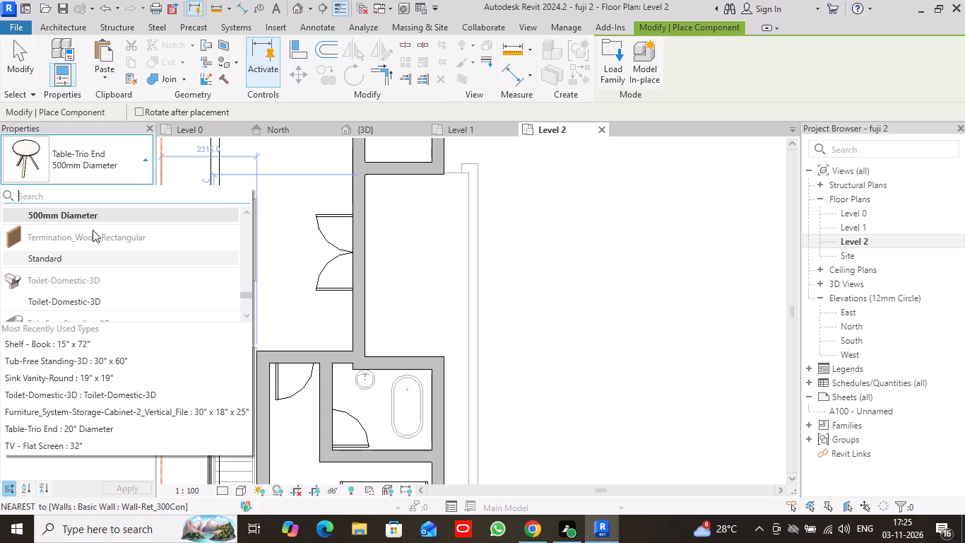
{"action": "scroll", "coordinate": [100, 277], "scroll_direction": "up", "scroll_amount": 9}
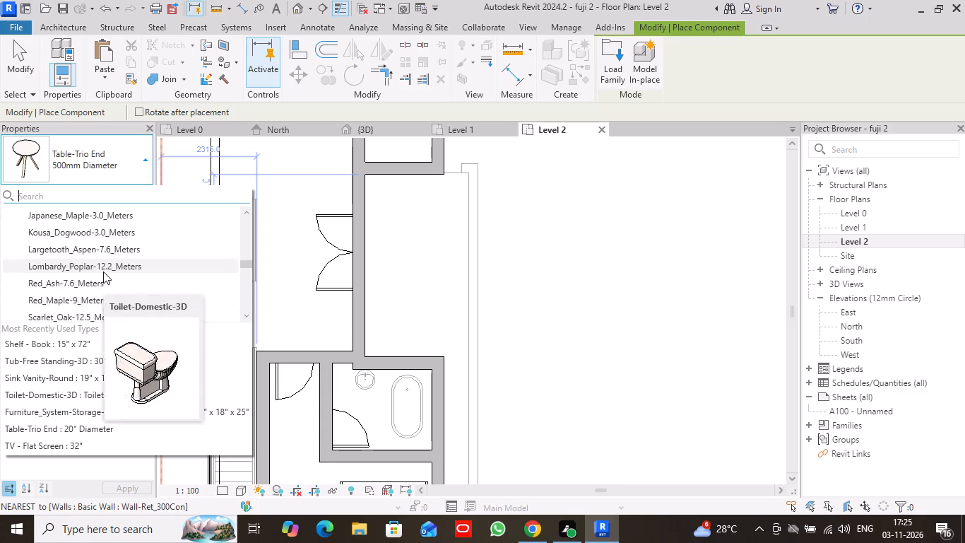
{"action": "scroll", "coordinate": [103, 271], "scroll_direction": "up", "scroll_amount": 9}
{"action": "scroll", "coordinate": [109, 262], "scroll_direction": "down", "scroll_amount": 2}
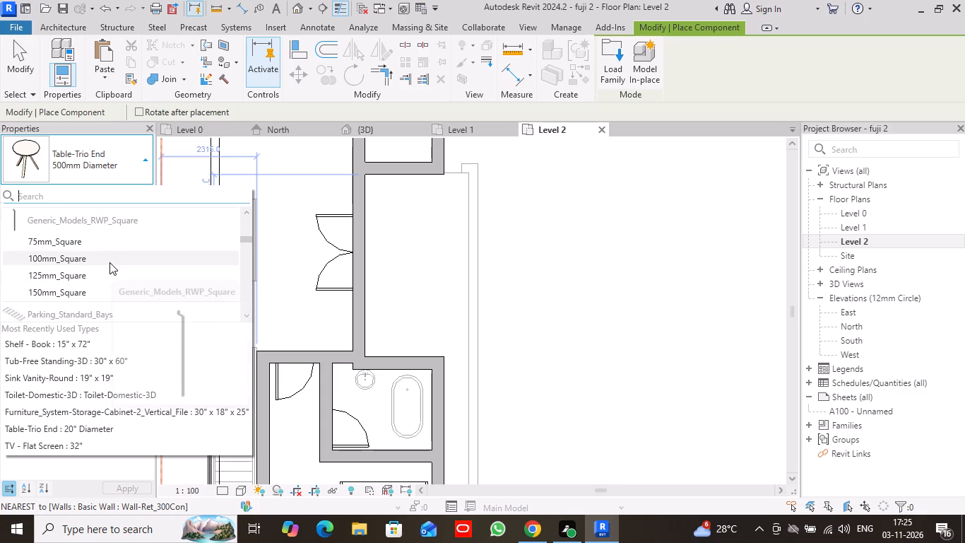
{"action": "scroll", "coordinate": [109, 262], "scroll_direction": "down", "scroll_amount": 2}
{"action": "scroll", "coordinate": [111, 262], "scroll_direction": "up", "scroll_amount": 13}
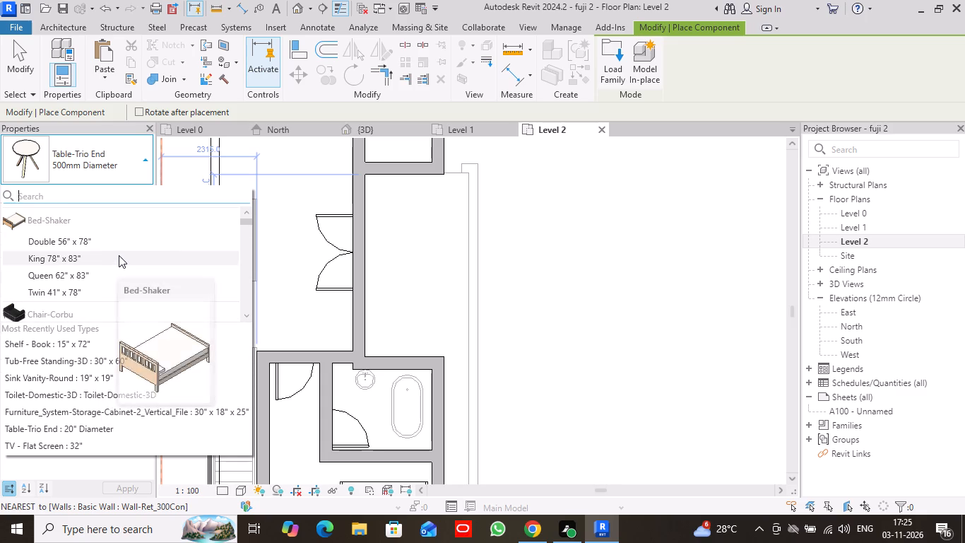
{"action": "left_click", "coordinate": [142, 161]}
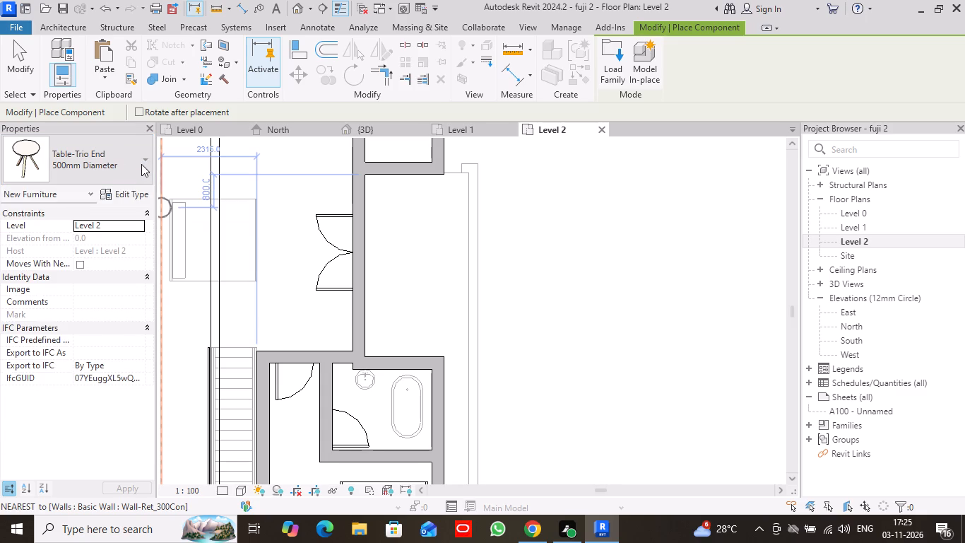
{"action": "left_click", "coordinate": [141, 164]}
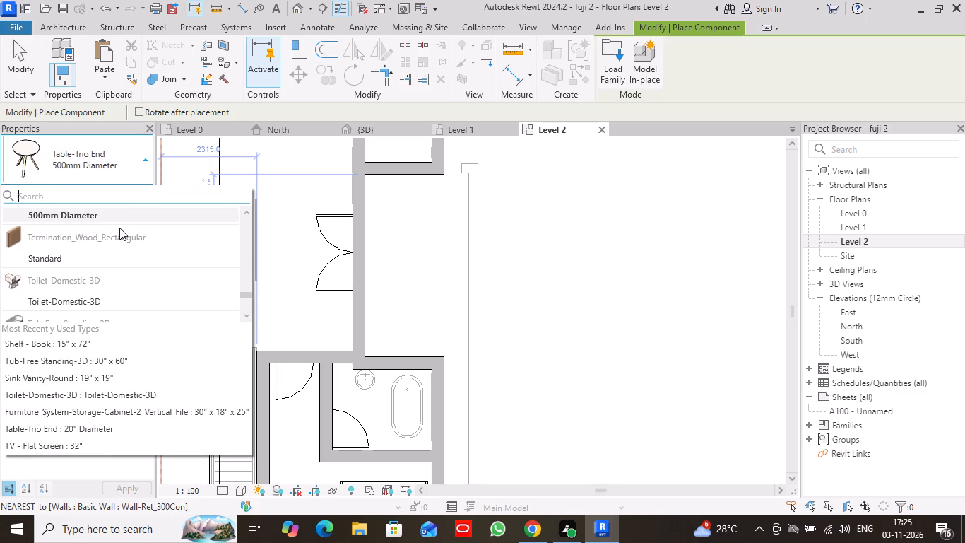
{"action": "scroll", "coordinate": [119, 228], "scroll_direction": "down", "scroll_amount": 2}
{"action": "scroll", "coordinate": [119, 230], "scroll_direction": "up", "scroll_amount": 2}
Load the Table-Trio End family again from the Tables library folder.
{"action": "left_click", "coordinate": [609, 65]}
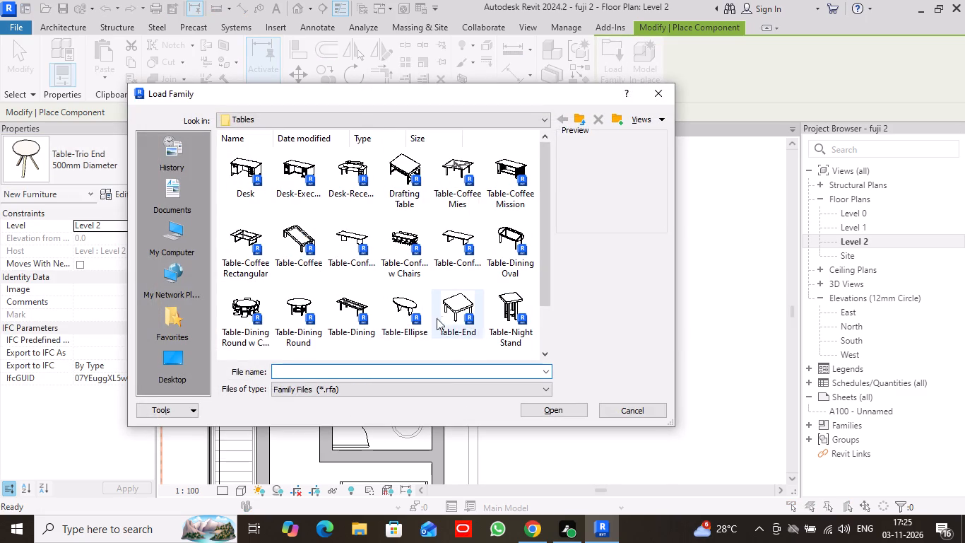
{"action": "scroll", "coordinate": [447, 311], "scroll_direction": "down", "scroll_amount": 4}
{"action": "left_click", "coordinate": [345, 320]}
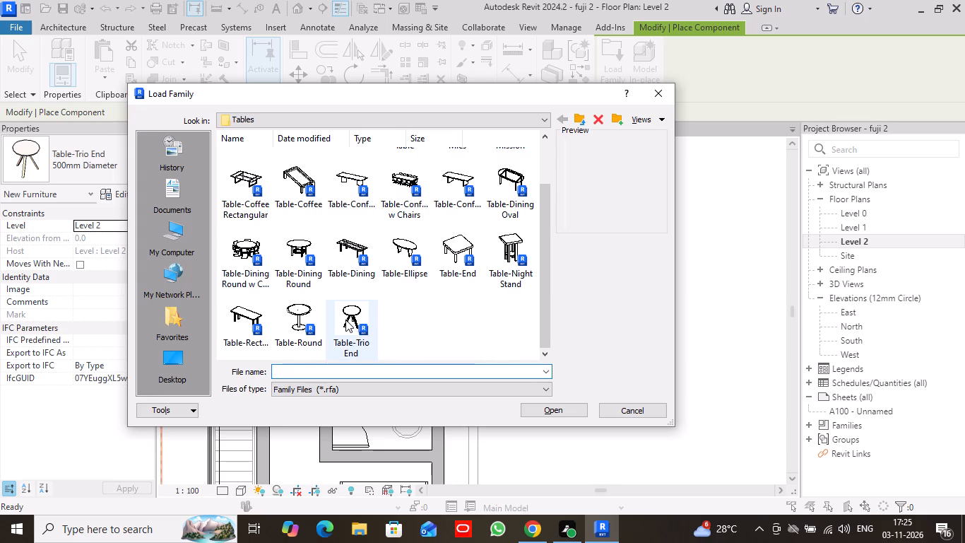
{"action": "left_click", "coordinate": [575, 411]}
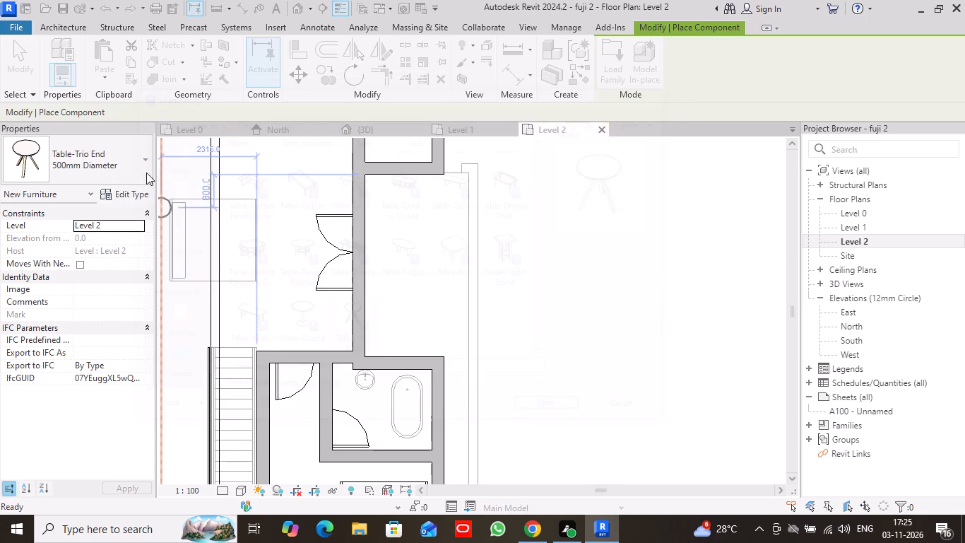
Place a Table-Trio End 20" Diameter outside the double door on Level 2, about 1900 mm south of the upper wall.
{"action": "left_click", "coordinate": [147, 158]}
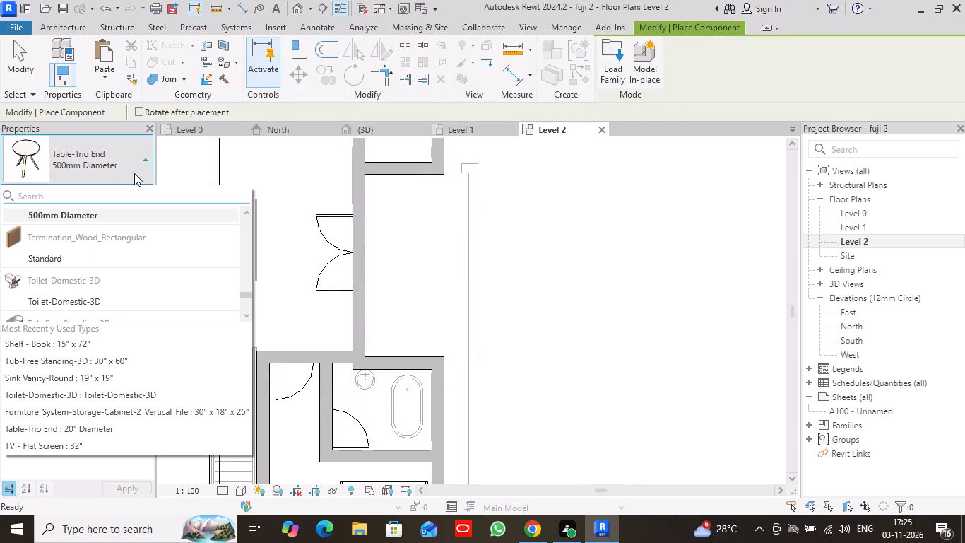
{"action": "scroll", "coordinate": [109, 234], "scroll_direction": "down", "scroll_amount": 1}
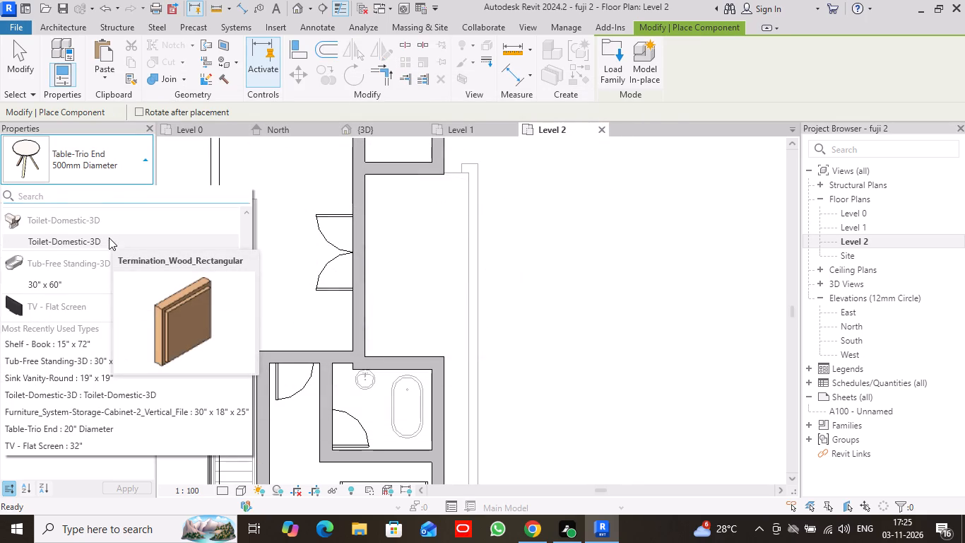
{"action": "scroll", "coordinate": [109, 238], "scroll_direction": "down", "scroll_amount": 5}
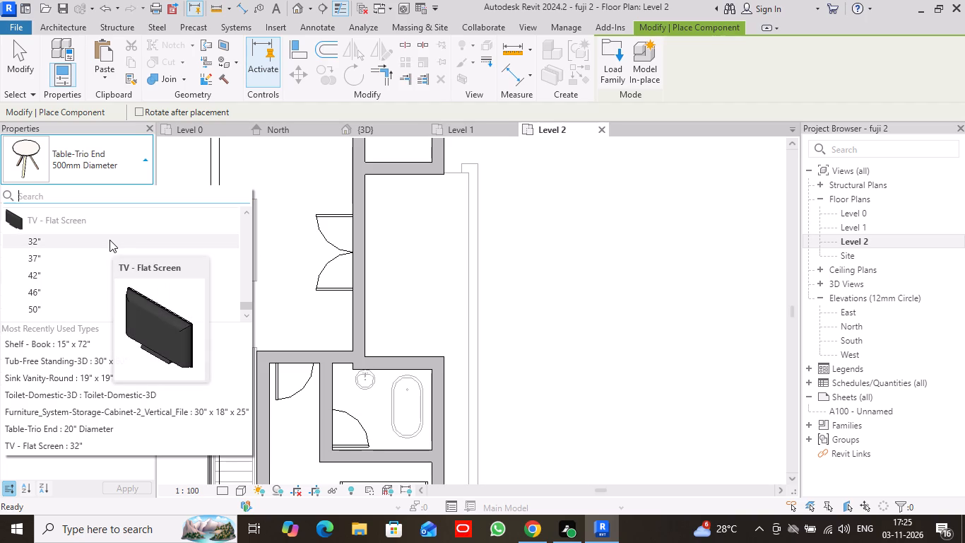
{"action": "scroll", "coordinate": [109, 240], "scroll_direction": "down", "scroll_amount": 3}
{"action": "scroll", "coordinate": [177, 247], "scroll_direction": "down", "scroll_amount": 1}
{"action": "scroll", "coordinate": [199, 238], "scroll_direction": "up", "scroll_amount": 2}
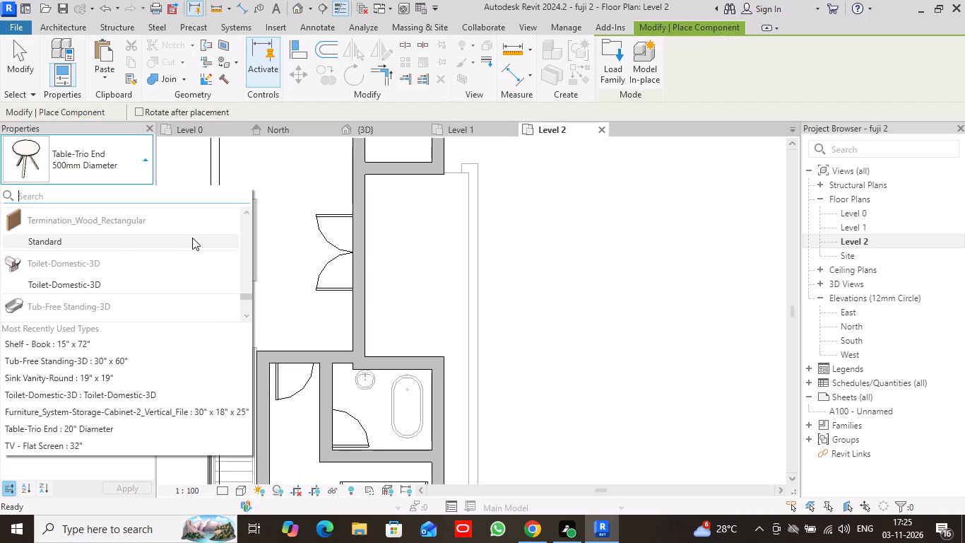
{"action": "scroll", "coordinate": [191, 238], "scroll_direction": "up", "scroll_amount": 1}
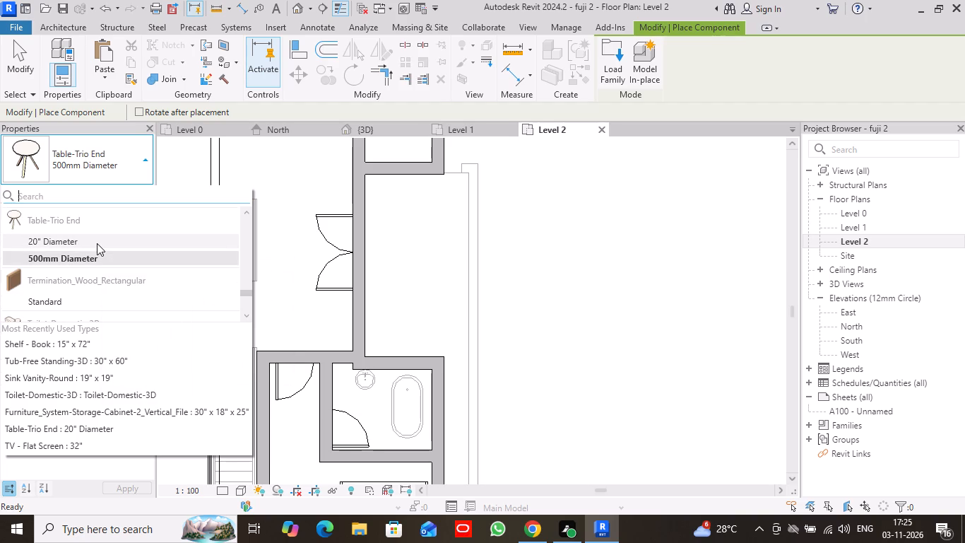
{"action": "left_click", "coordinate": [97, 243]}
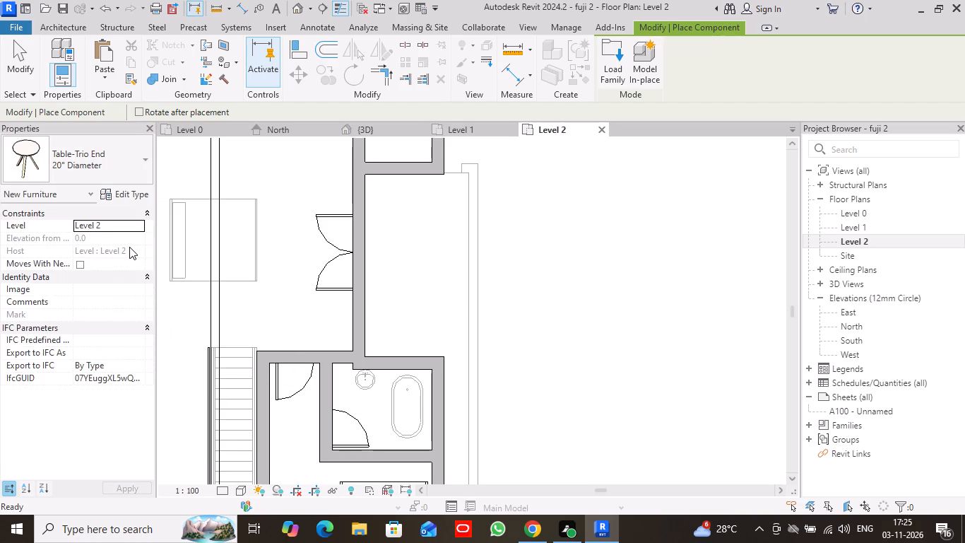
{"action": "left_click", "coordinate": [413, 255]}
{"action": "left_click", "coordinate": [23, 65]}
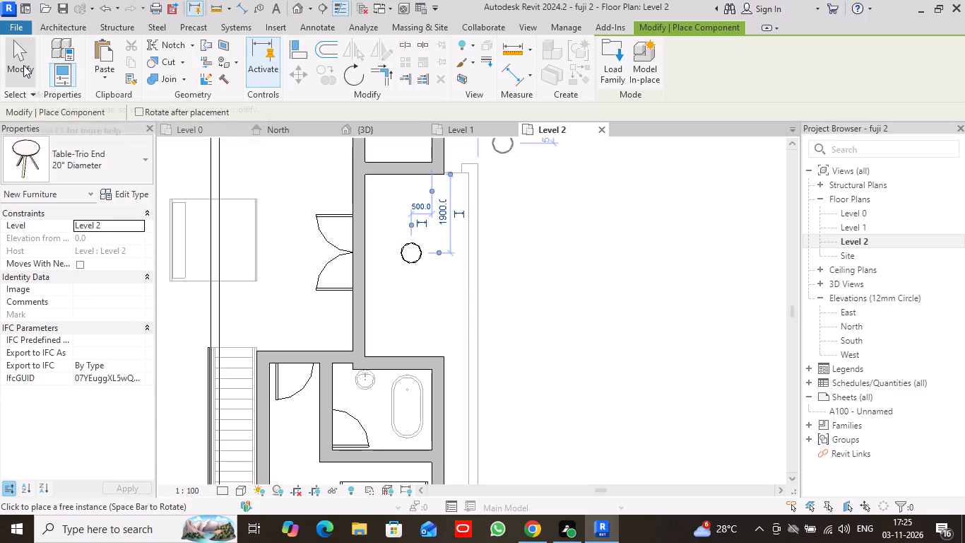
Start another component and load the Lab Stool family from the Furniture > Seating library folder.
{"action": "left_click", "coordinate": [165, 57]}
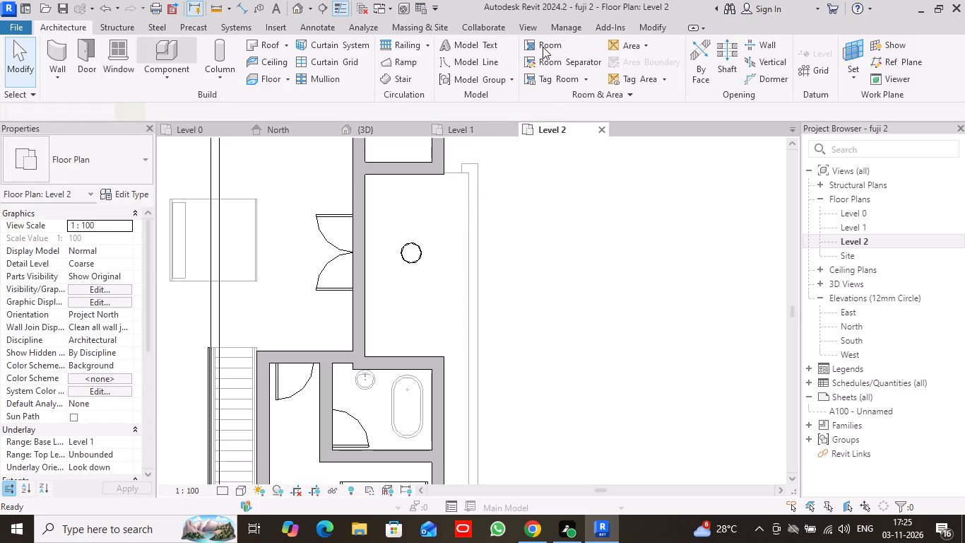
{"action": "left_click", "coordinate": [615, 55]}
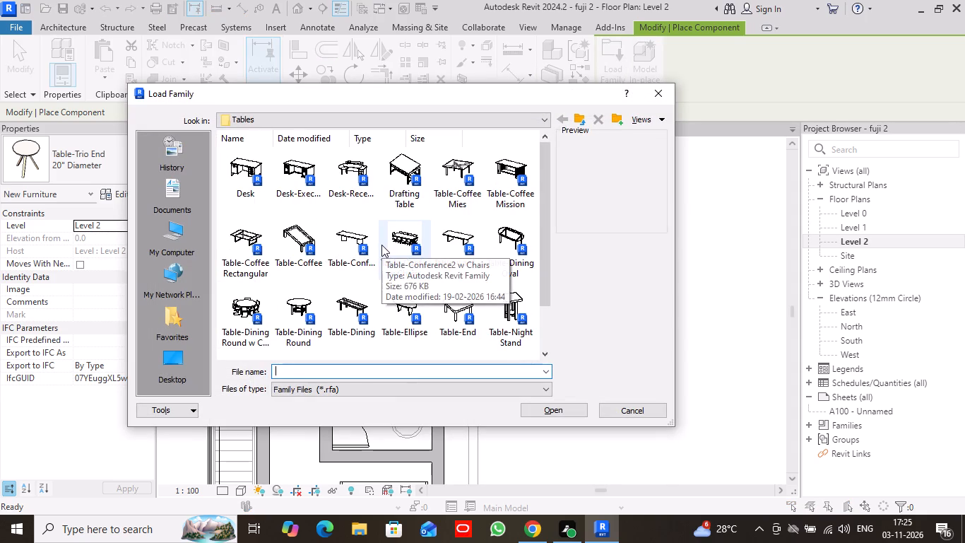
{"action": "left_click", "coordinate": [580, 117]}
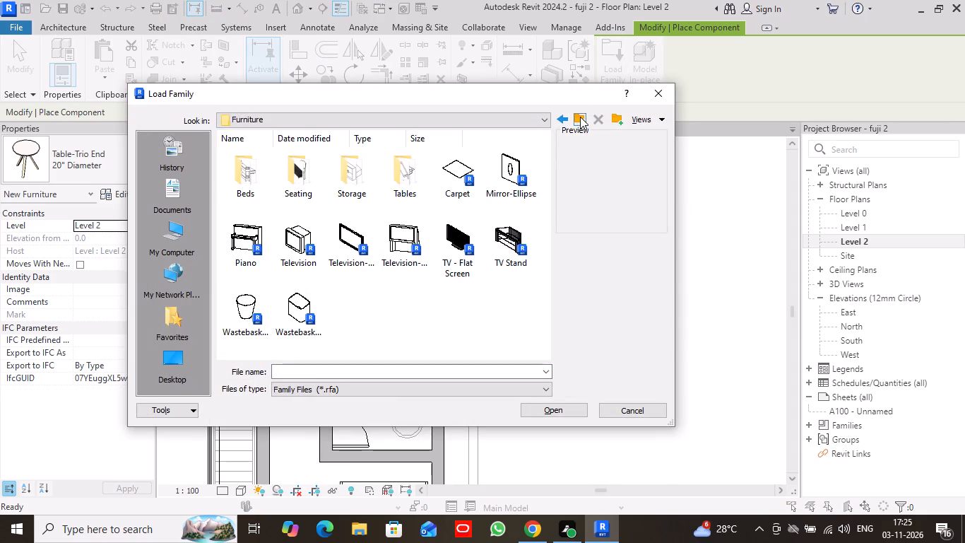
{"action": "left_click", "coordinate": [299, 175]}
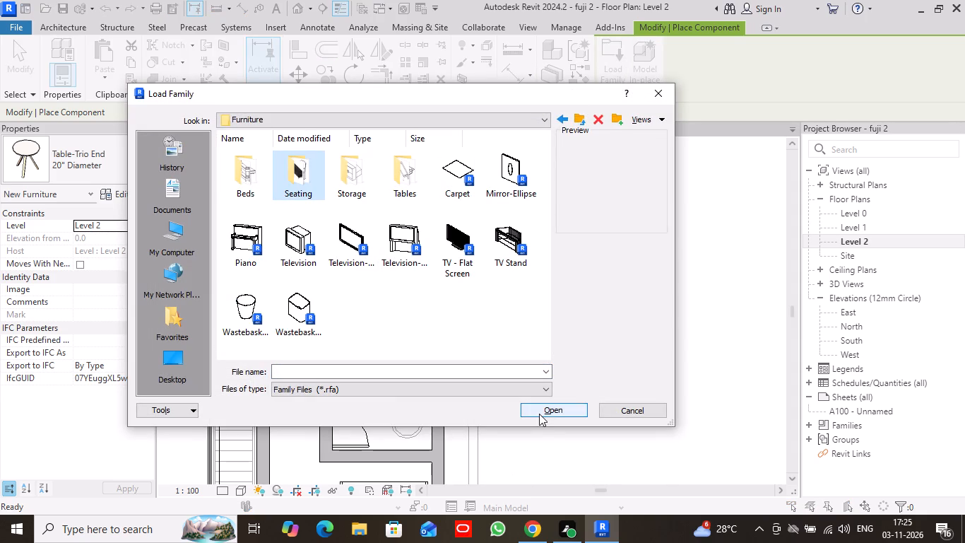
{"action": "left_click", "coordinate": [539, 413]}
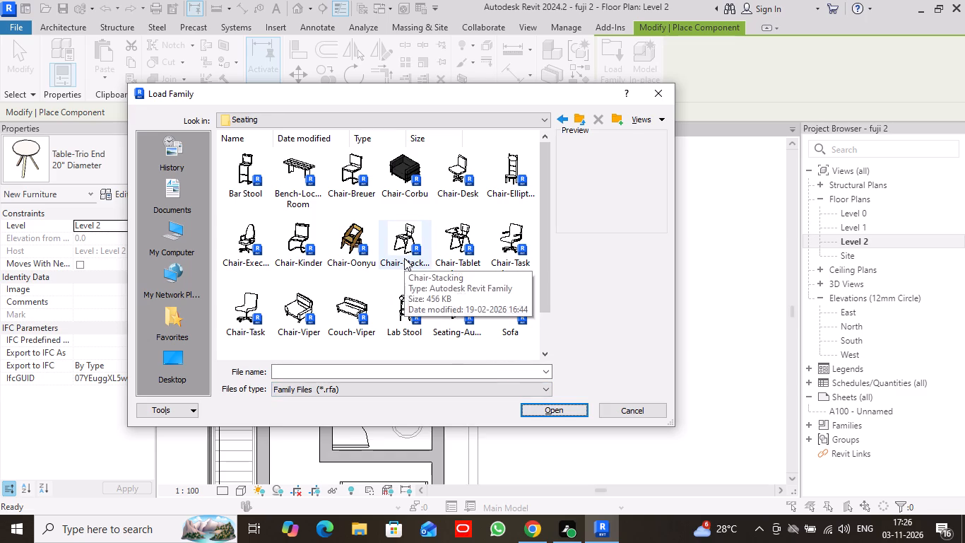
{"action": "scroll", "coordinate": [355, 246], "scroll_direction": "up", "scroll_amount": 1}
{"action": "scroll", "coordinate": [355, 246], "scroll_direction": "down", "scroll_amount": 1}
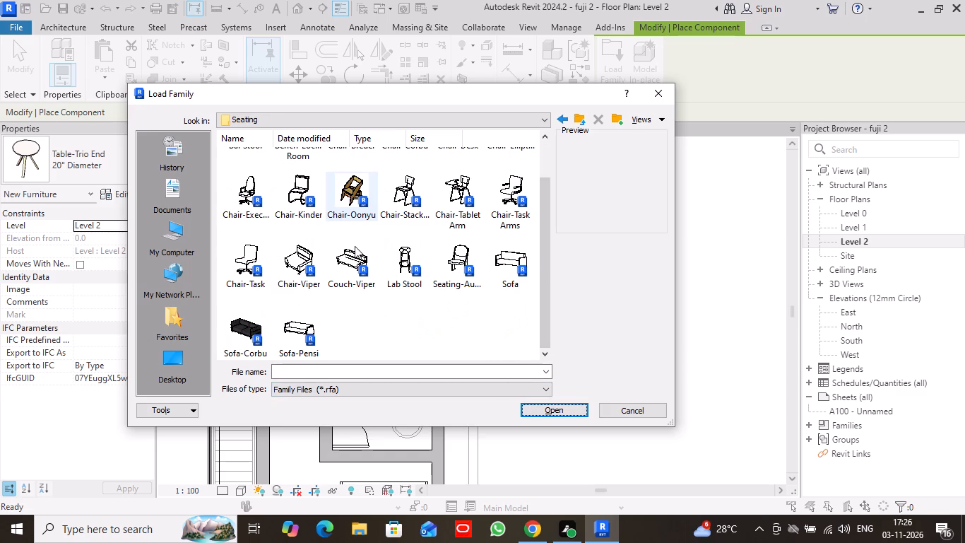
{"action": "left_click", "coordinate": [399, 258]}
{"action": "left_click", "coordinate": [530, 412]}
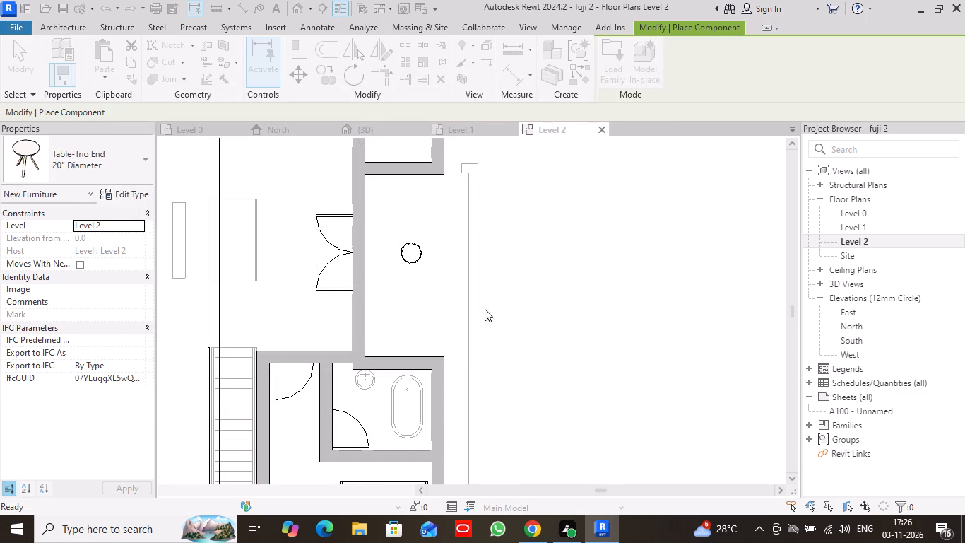
Place four Lab Stools around the round table, one each on its north, west, south and east sides.
{"action": "left_click", "coordinate": [408, 221]}
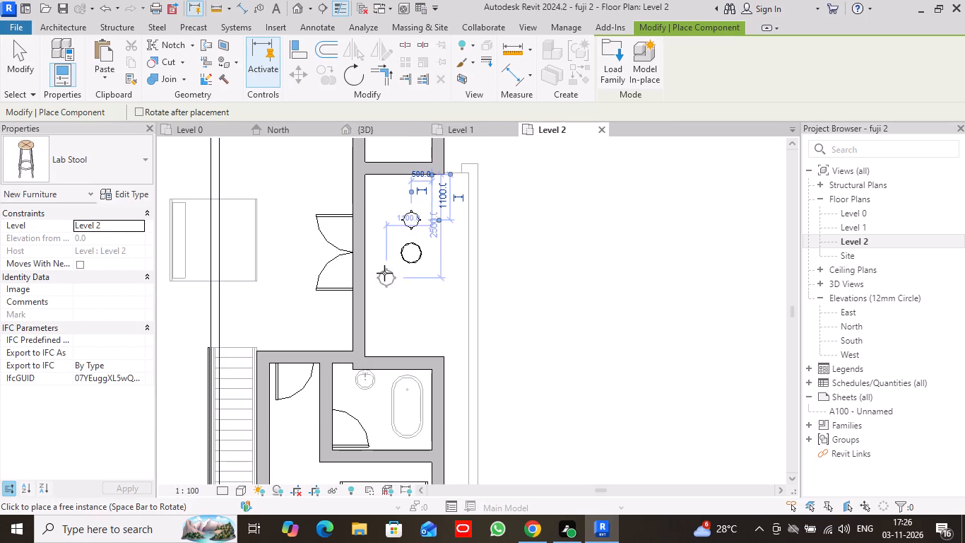
{"action": "left_click", "coordinate": [384, 257]}
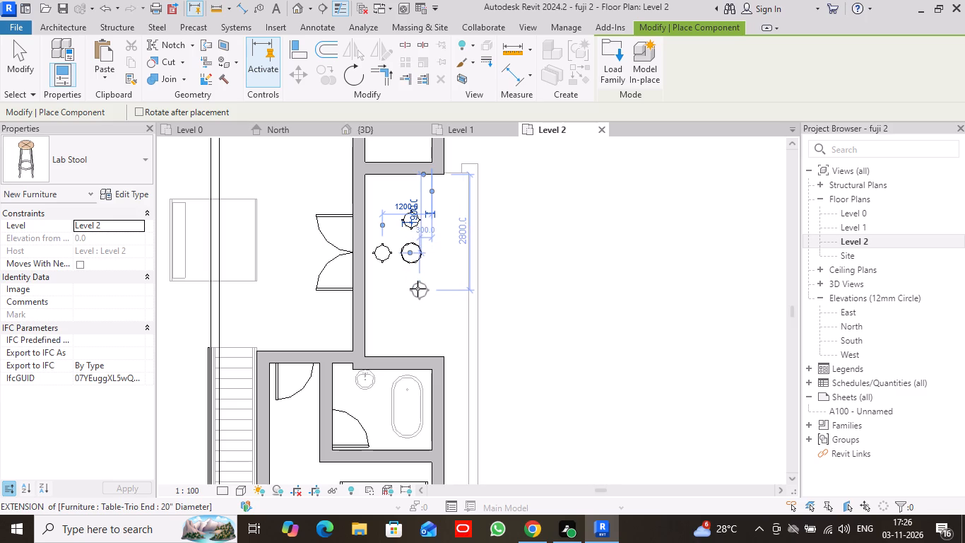
{"action": "left_click", "coordinate": [416, 290]}
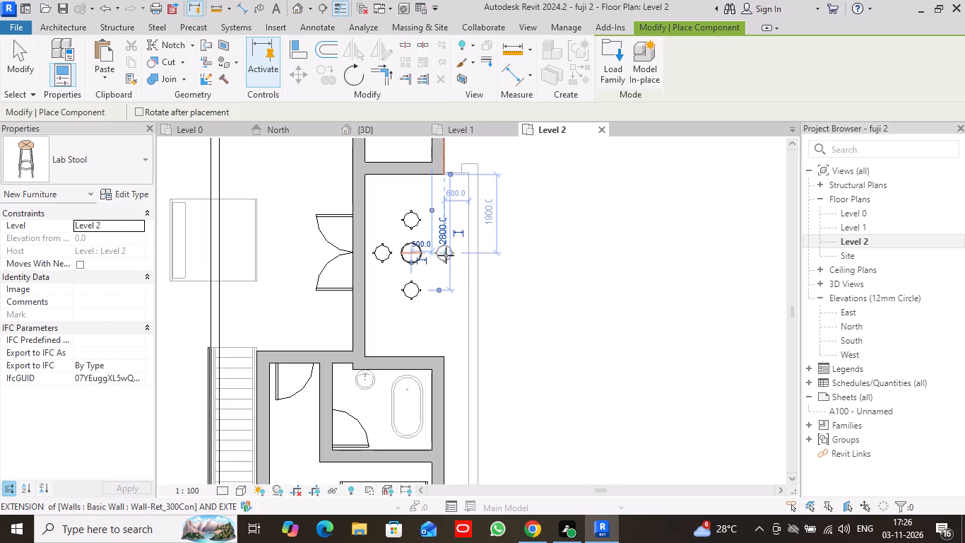
{"action": "left_click", "coordinate": [446, 255]}
{"action": "left_click", "coordinate": [25, 59]}
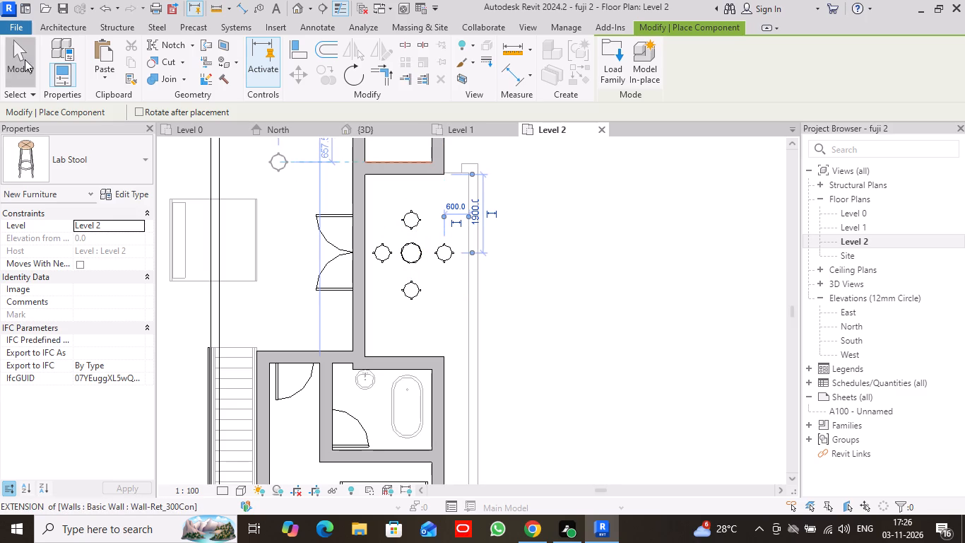
Nudge the Lab Stools closer to the round table, moving the north and south ones about 60 mm each.
{"action": "left_click", "coordinate": [408, 222]}
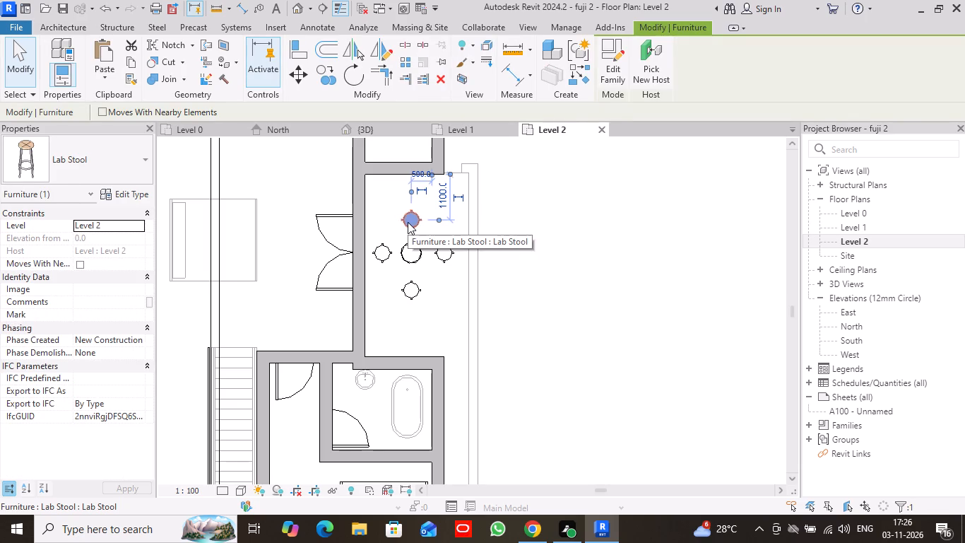
{"action": "key", "text": "Down"}
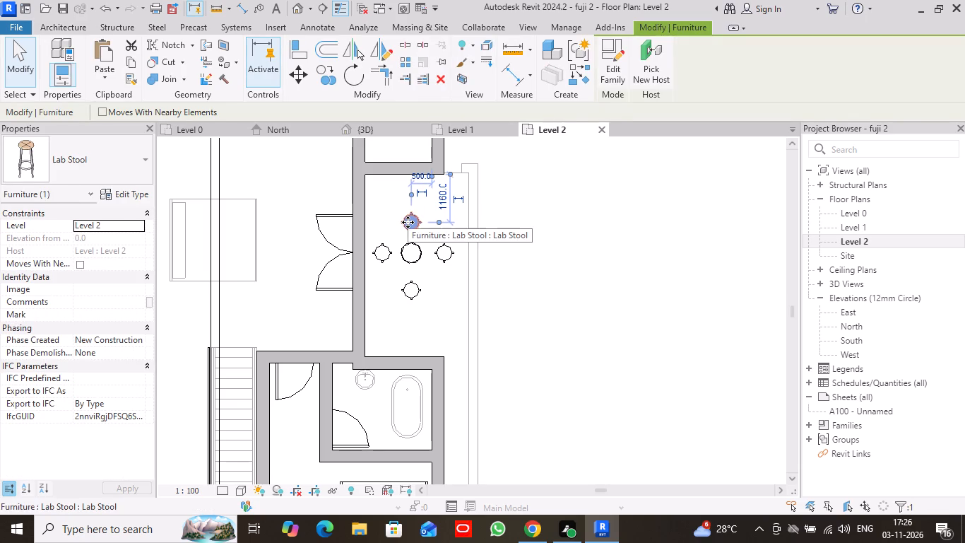
{"action": "left_click", "coordinate": [415, 295]}
{"action": "key", "text": "Up"}
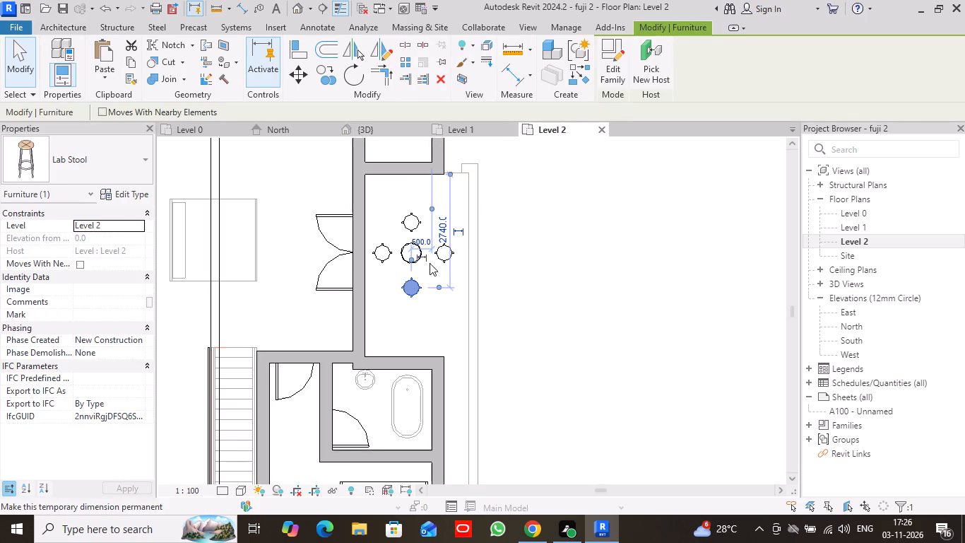
{"action": "left_click", "coordinate": [446, 252]}
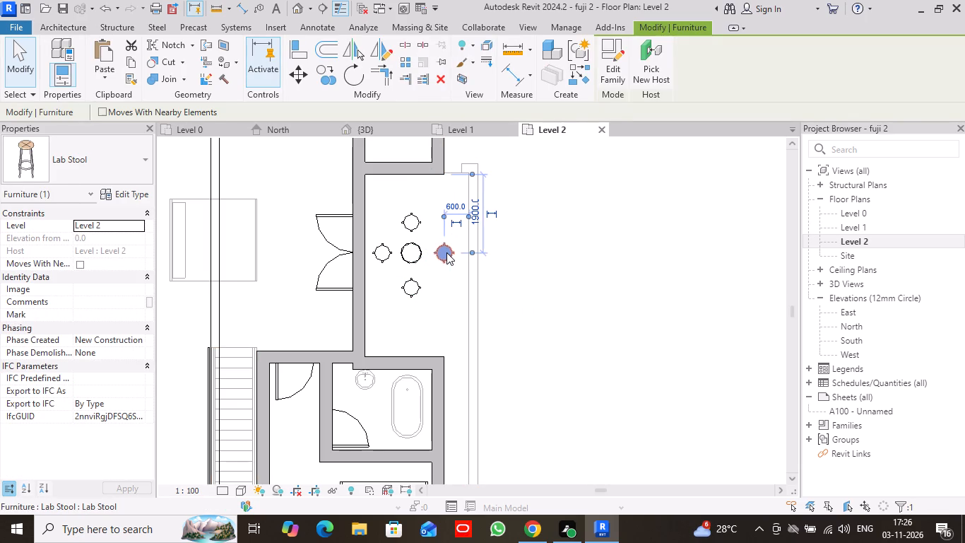
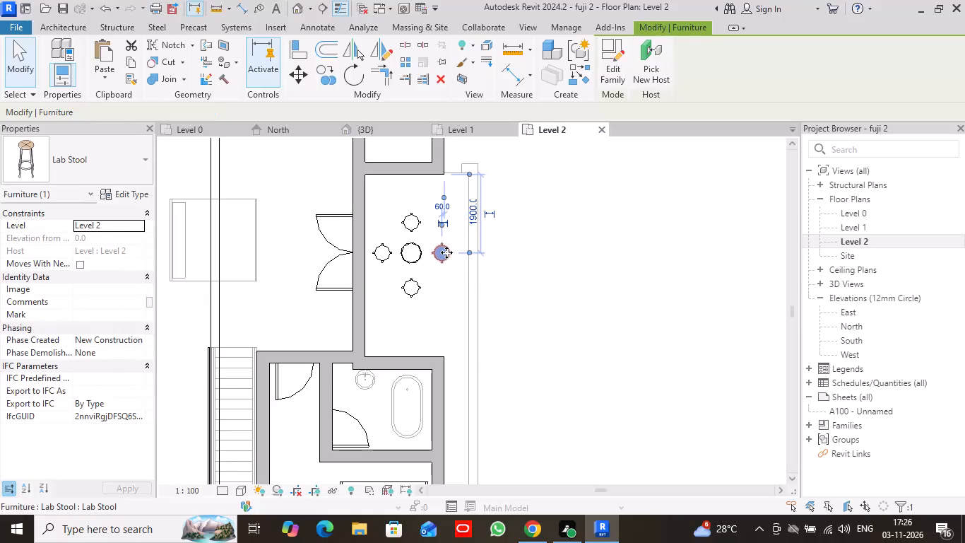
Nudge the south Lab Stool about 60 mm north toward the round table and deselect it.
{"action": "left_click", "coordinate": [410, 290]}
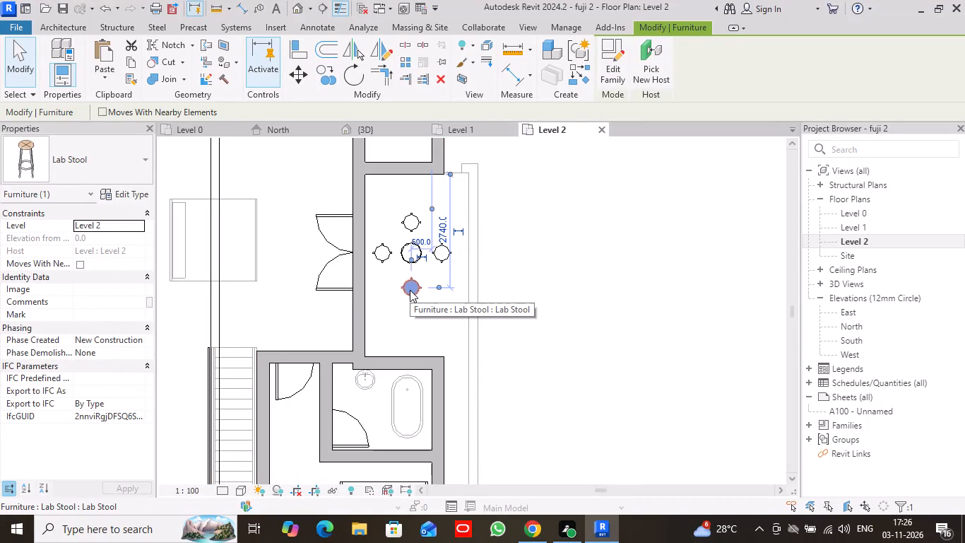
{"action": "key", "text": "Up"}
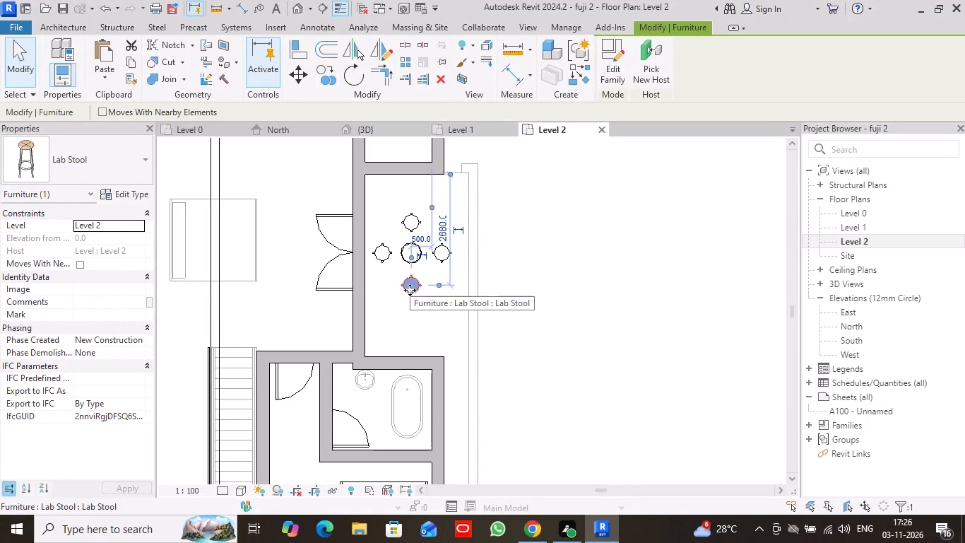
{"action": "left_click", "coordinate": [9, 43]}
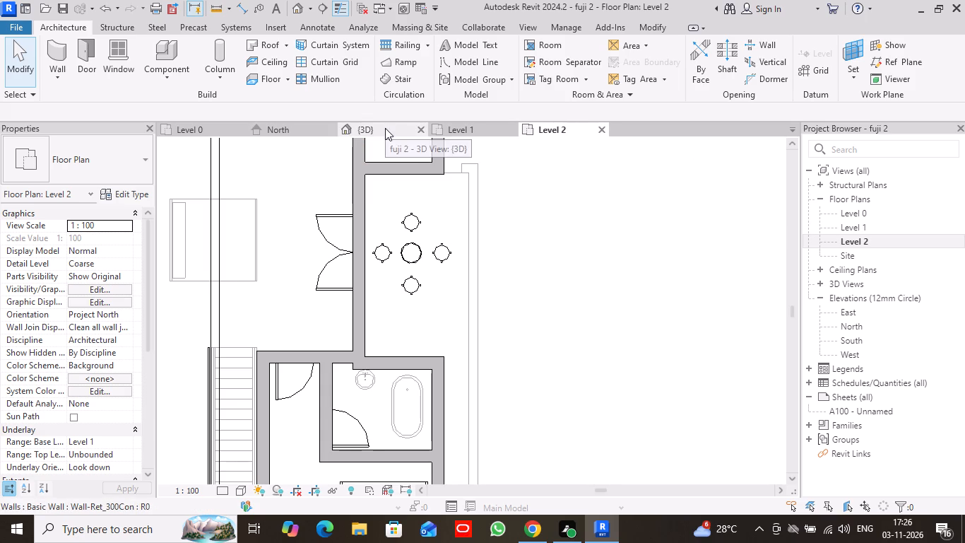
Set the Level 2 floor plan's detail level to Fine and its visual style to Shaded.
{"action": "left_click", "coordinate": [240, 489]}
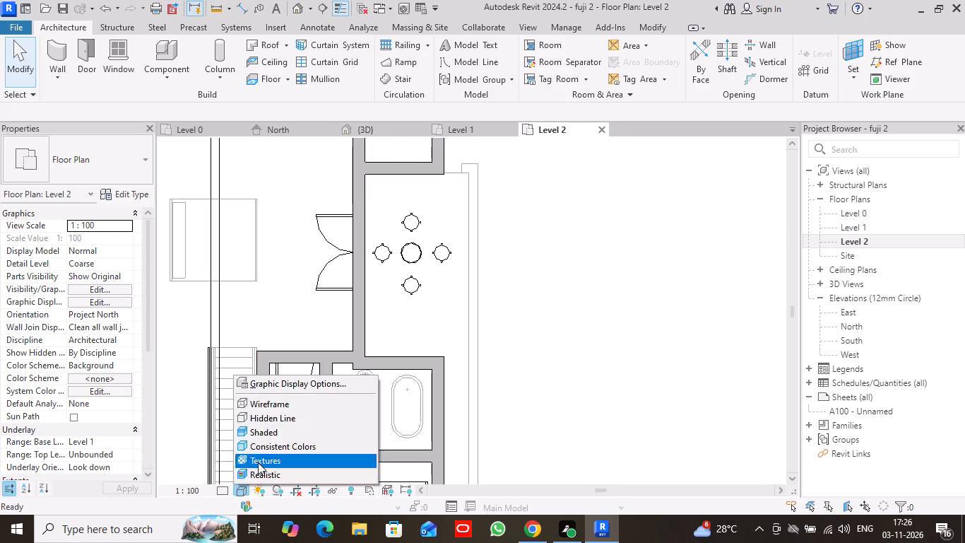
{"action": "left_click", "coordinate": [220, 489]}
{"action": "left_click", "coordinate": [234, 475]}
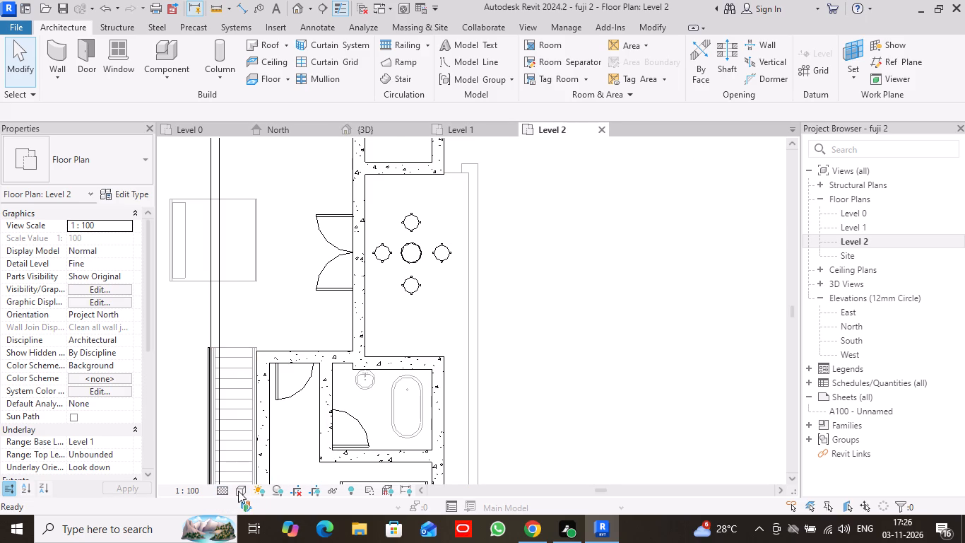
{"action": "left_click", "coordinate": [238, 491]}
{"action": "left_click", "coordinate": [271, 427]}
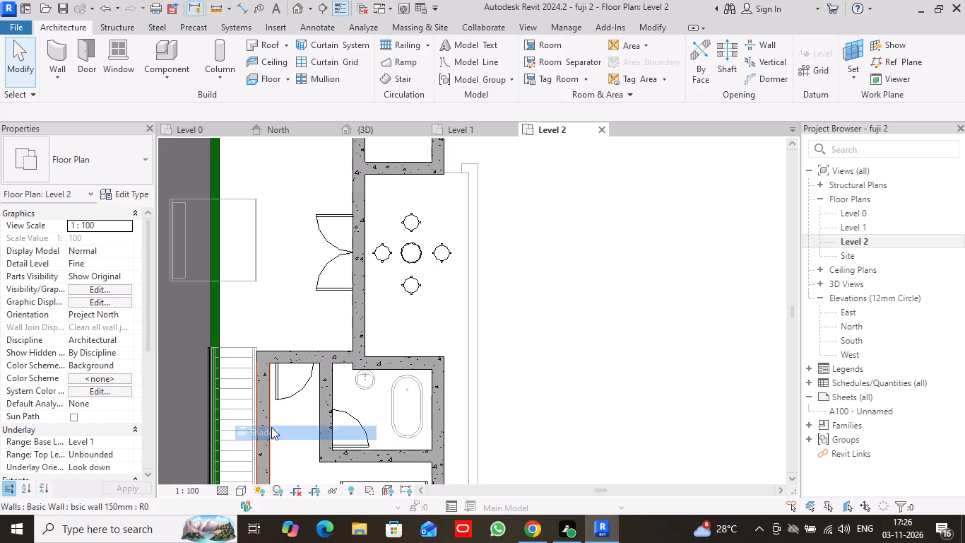
Check the Level 2 plan and examine the table and stools in the 3D view.
{"action": "scroll", "coordinate": [580, 322], "scroll_direction": "down", "scroll_amount": 3}
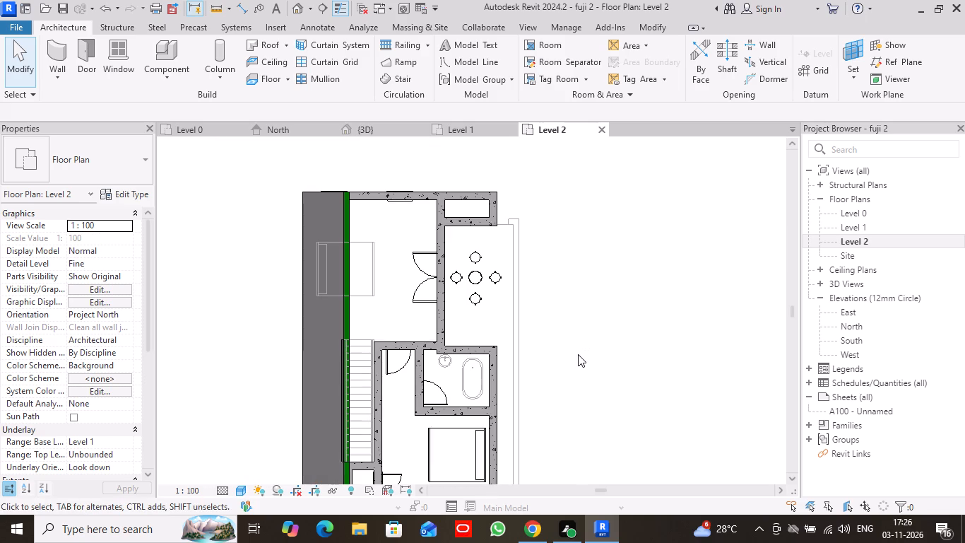
{"action": "scroll", "coordinate": [470, 416], "scroll_direction": "down", "scroll_amount": 2}
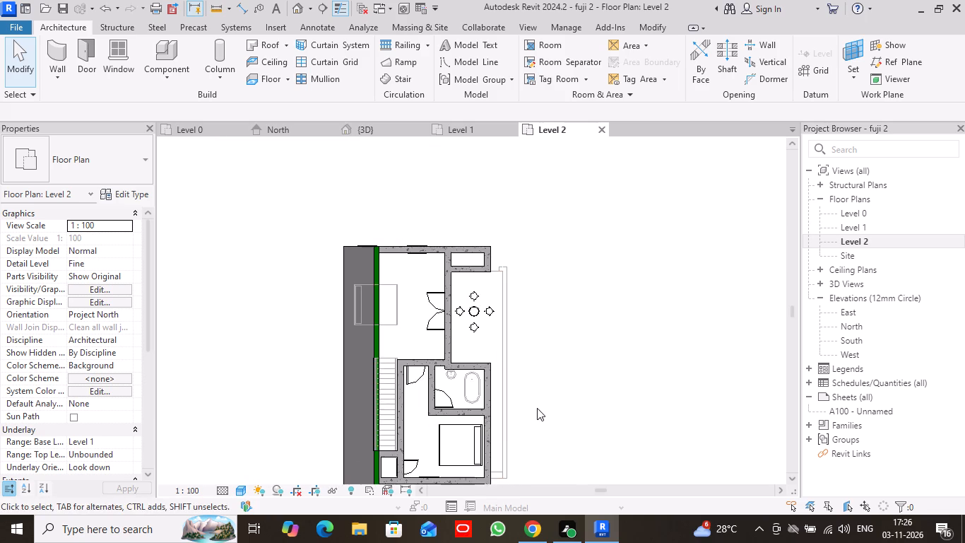
{"action": "middle_click_drag", "start_coordinate": [537, 408], "coordinate": [497, 334]}
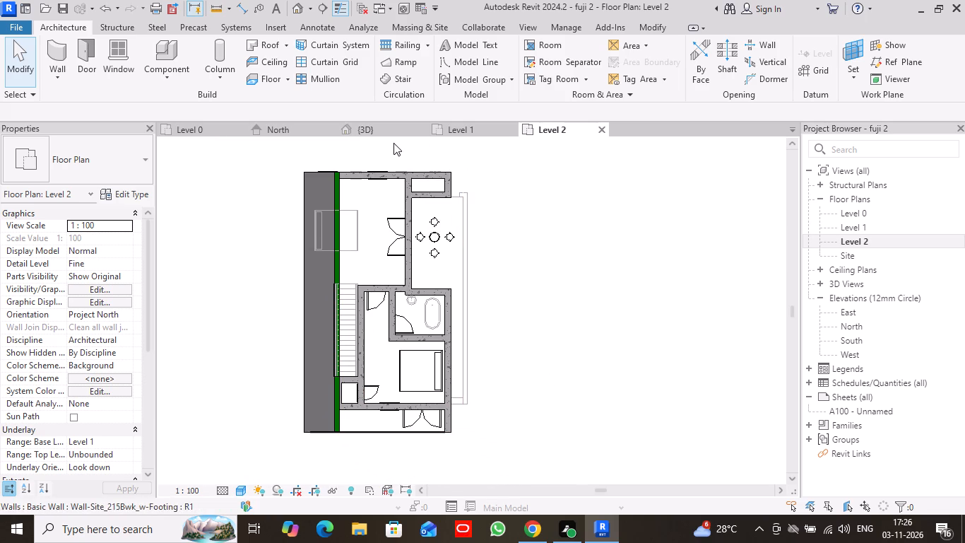
{"action": "left_click", "coordinate": [393, 130]}
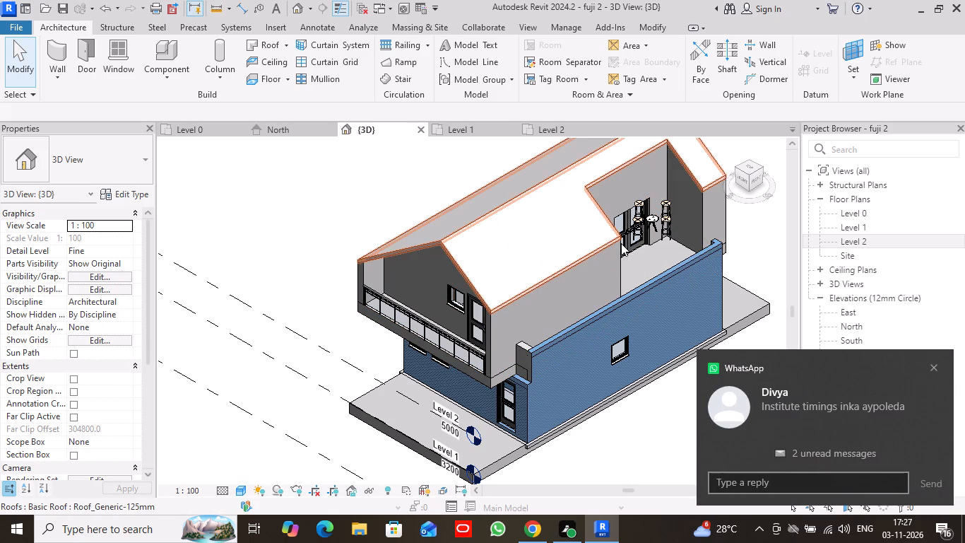
{"action": "left_click", "coordinate": [934, 366]}
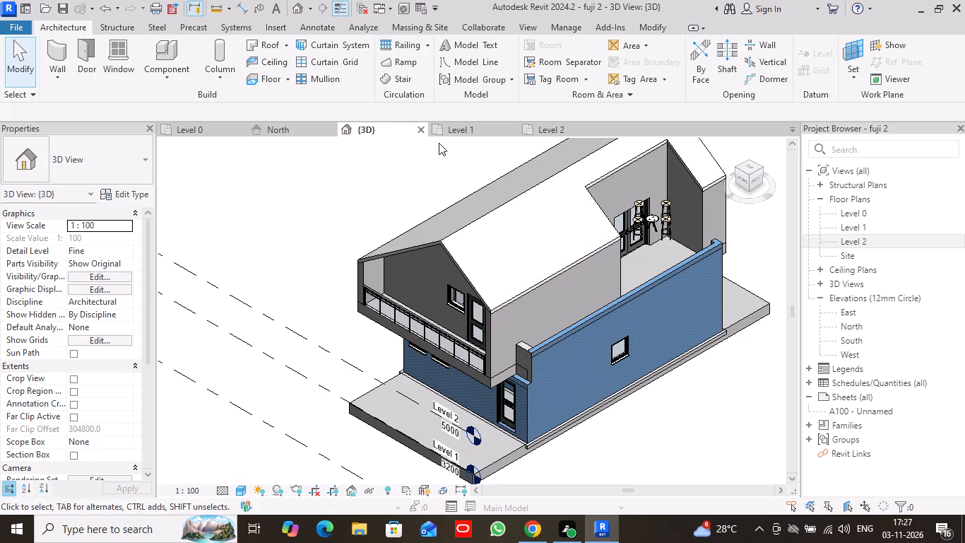
On Level 2, undo the view display changes, the Lab Stool nudges and placements, and the round table outside the double door.
{"action": "left_click", "coordinate": [569, 124]}
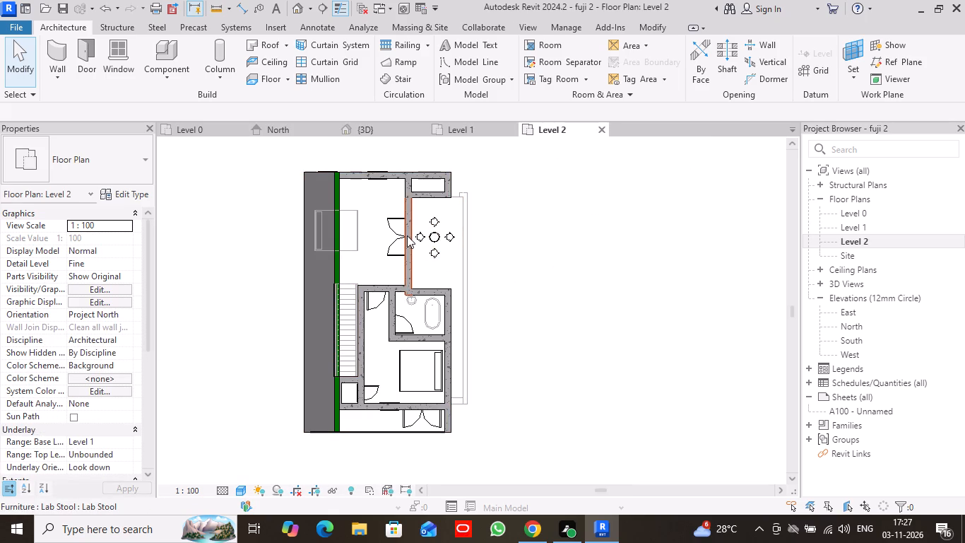
{"action": "key", "text": "ctrl+z"}
{"action": "key", "text": "ctrl+z"}
{"action": "key", "text": "ctrl+z"}
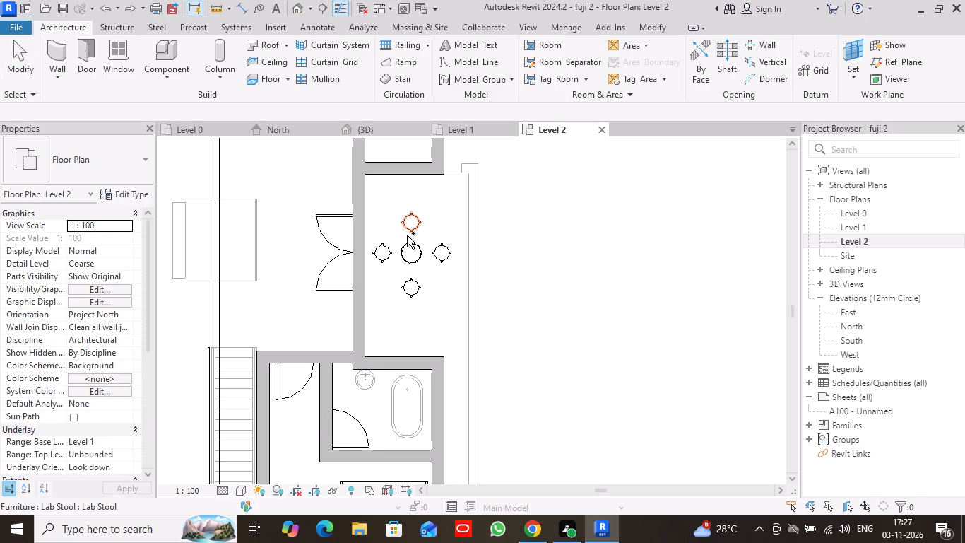
{"action": "key", "text": "ctrl+z"}
{"action": "key", "text": "ctrl+z"}
{"action": "key", "text": "ctrl+z"}
{"action": "key", "text": "ctrl+z"}
{"action": "key", "text": "ctrl+z"}
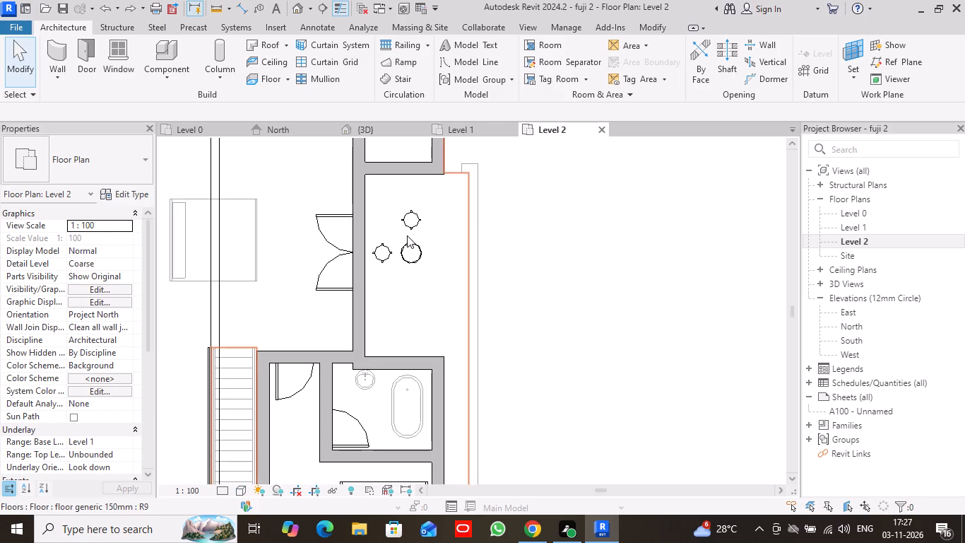
{"action": "key", "text": "ctrl+z"}
{"action": "key", "text": "ctrl+z"}
{"action": "key", "text": "ctrl+z"}
{"action": "key", "text": "ctrl+z"}
{"action": "key", "text": "ctrl+z"}
On Level 1, place a Table-Trio End 20" Diameter outside the upper double door, about 2240 mm south of the upper wall.
{"action": "left_click", "coordinate": [477, 130]}
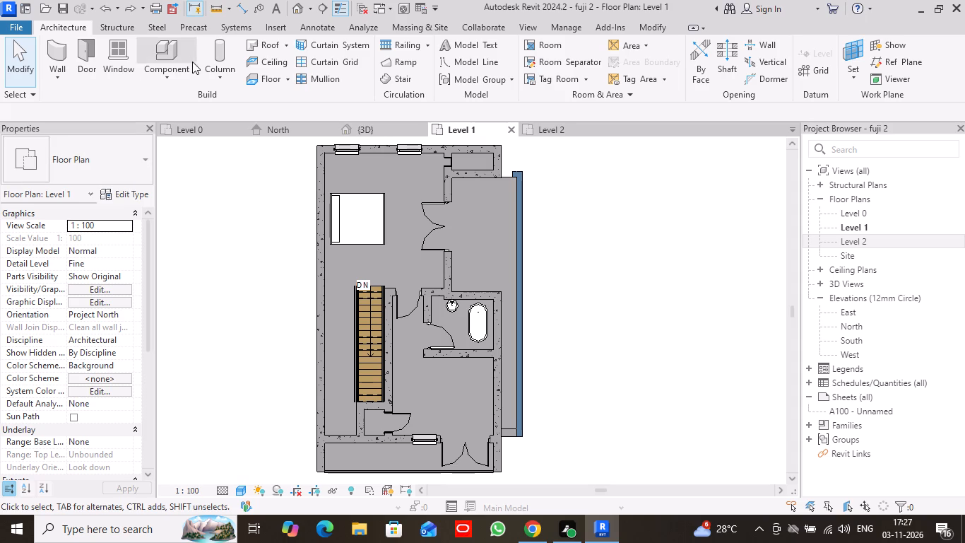
{"action": "left_click", "coordinate": [172, 57]}
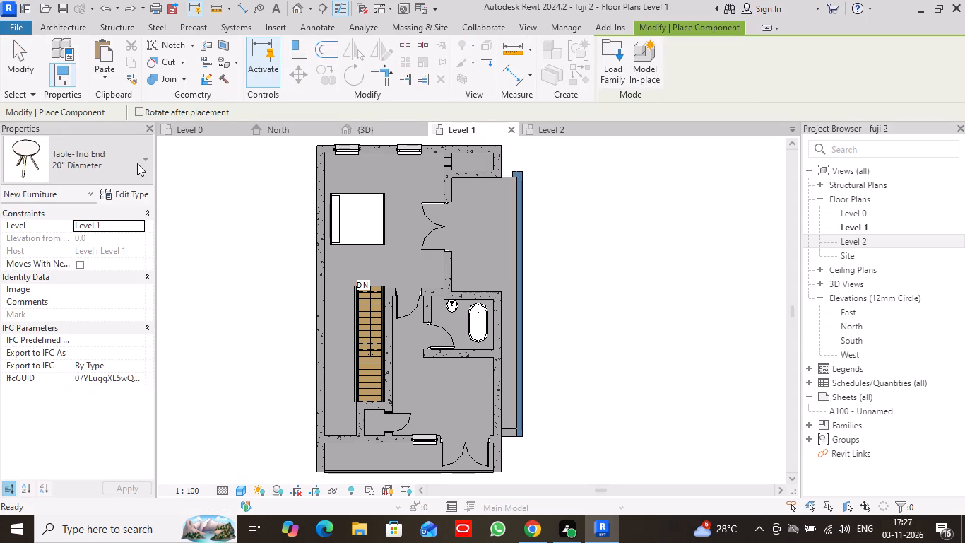
{"action": "left_click", "coordinate": [483, 234]}
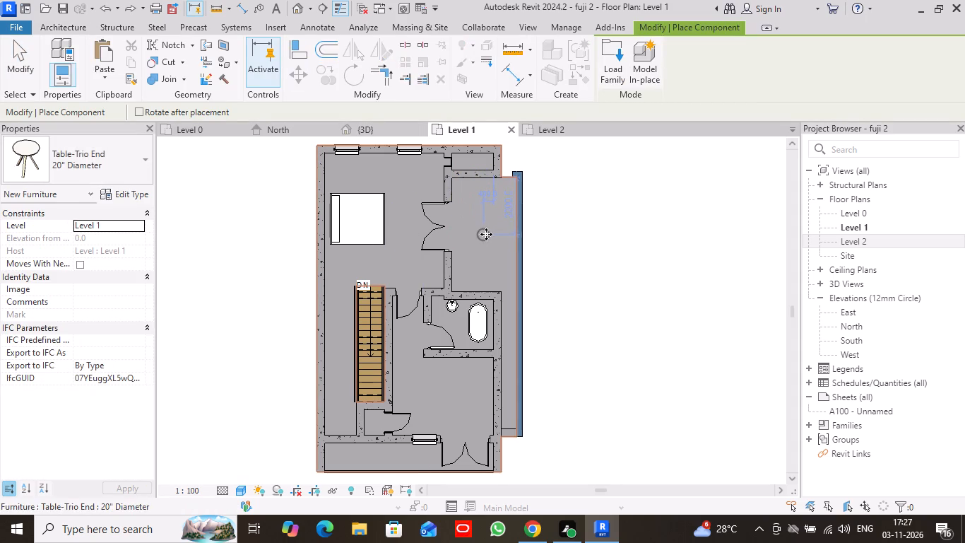
Look through the project's loaded component types for a seat to go with the table.
{"action": "left_click", "coordinate": [147, 158]}
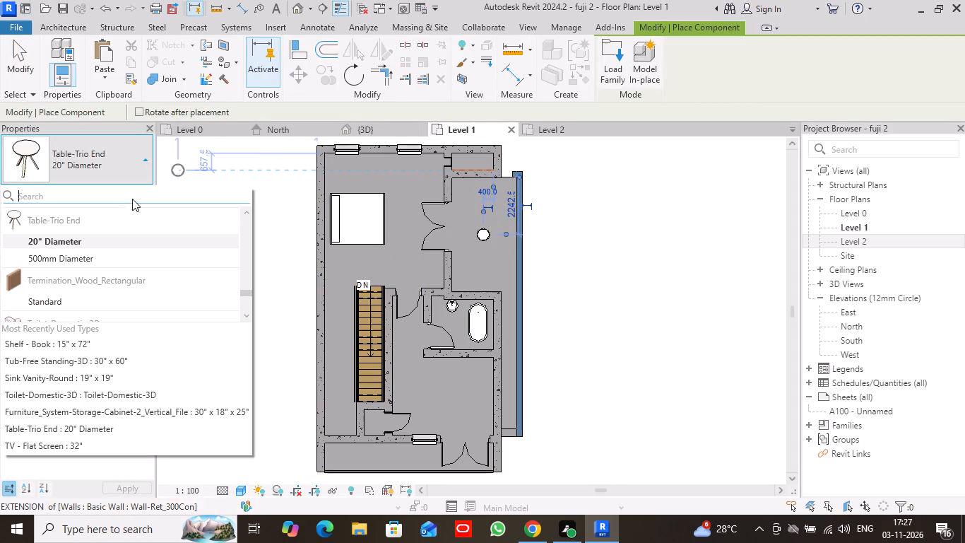
{"action": "scroll", "coordinate": [107, 247], "scroll_direction": "down", "scroll_amount": 1}
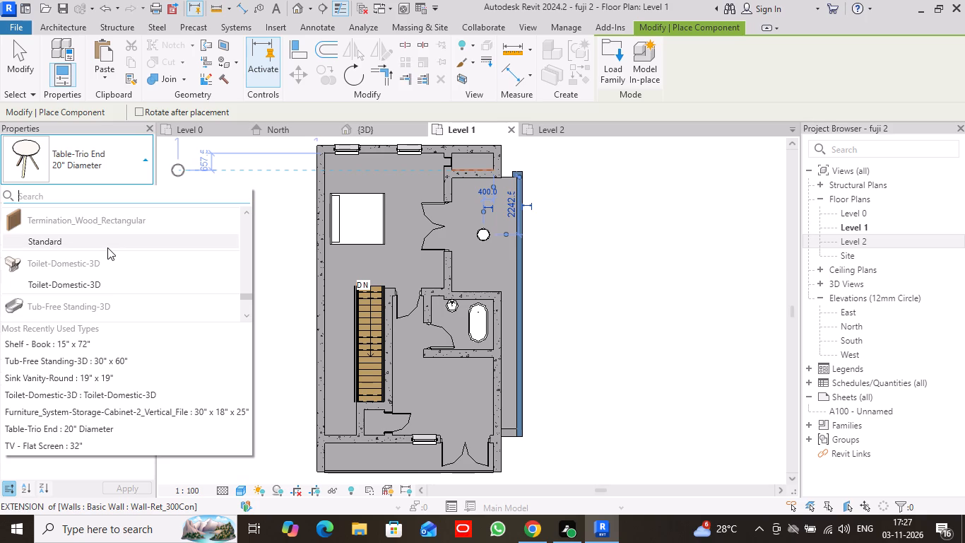
{"action": "scroll", "coordinate": [108, 247], "scroll_direction": "down", "scroll_amount": 4}
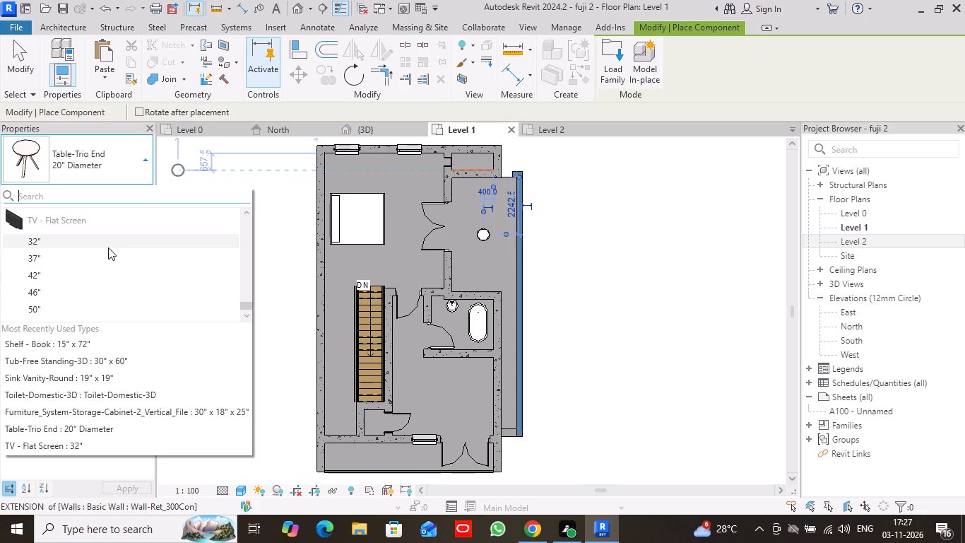
{"action": "scroll", "coordinate": [108, 247], "scroll_direction": "up", "scroll_amount": 6}
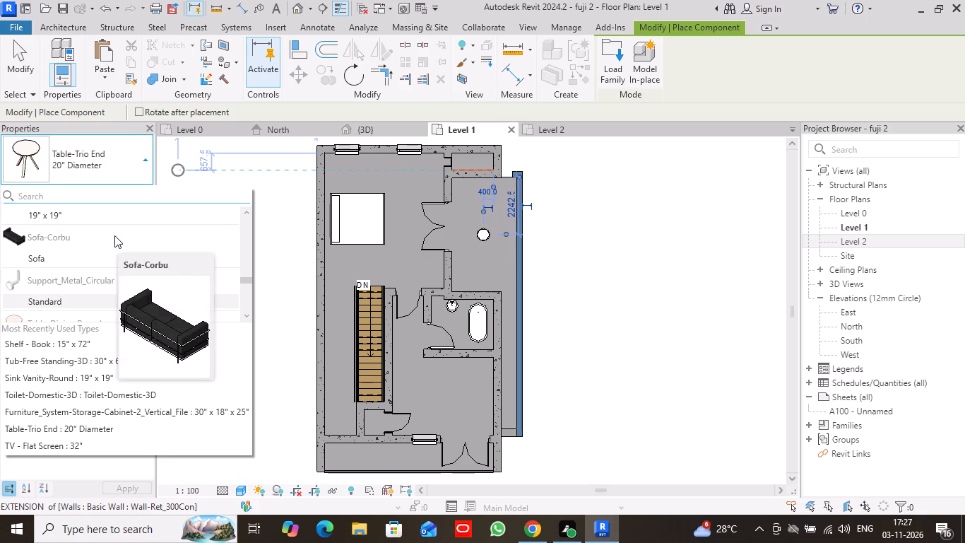
{"action": "scroll", "coordinate": [114, 235], "scroll_direction": "up", "scroll_amount": 15}
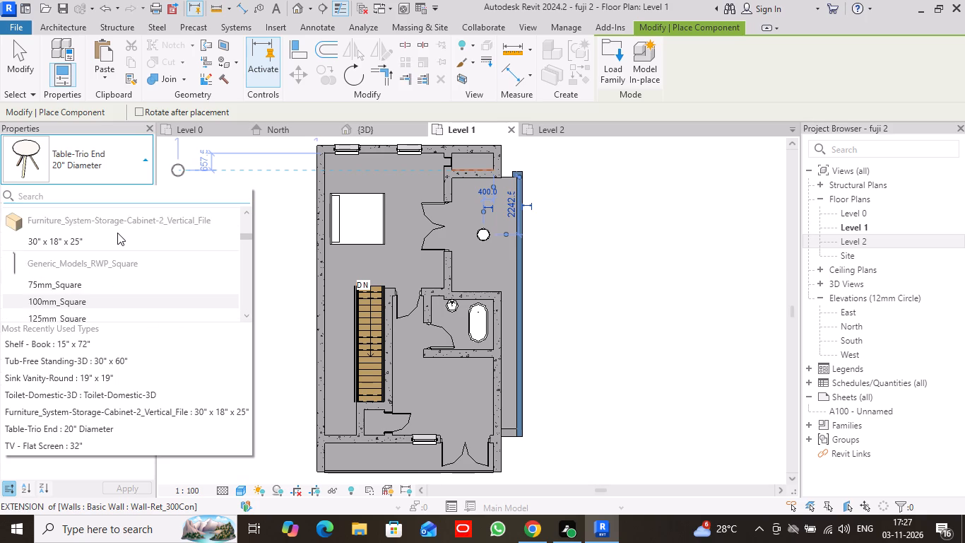
{"action": "scroll", "coordinate": [117, 233], "scroll_direction": "up", "scroll_amount": 9}
Load the Seating-Auditorium family from the Seating library folder.
{"action": "left_click", "coordinate": [603, 57]}
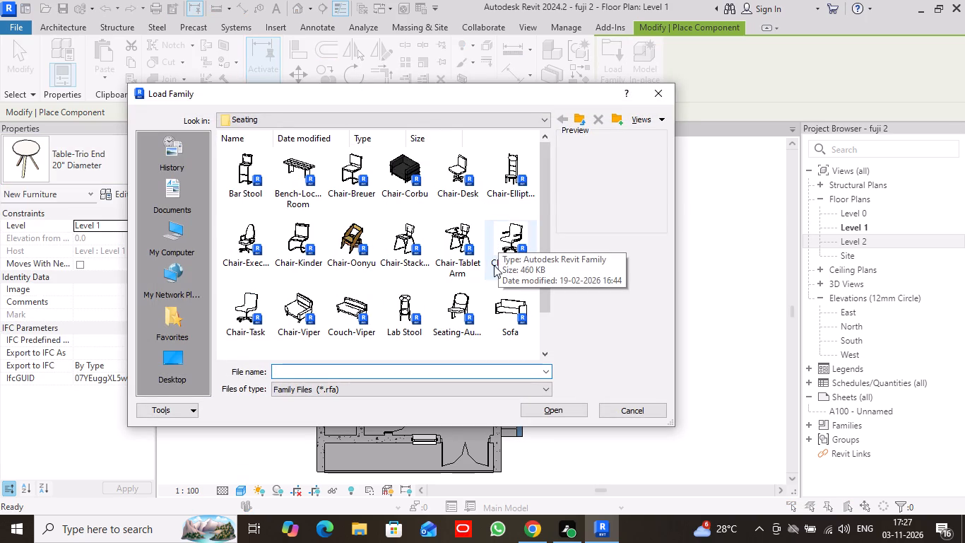
{"action": "left_click", "coordinate": [461, 306]}
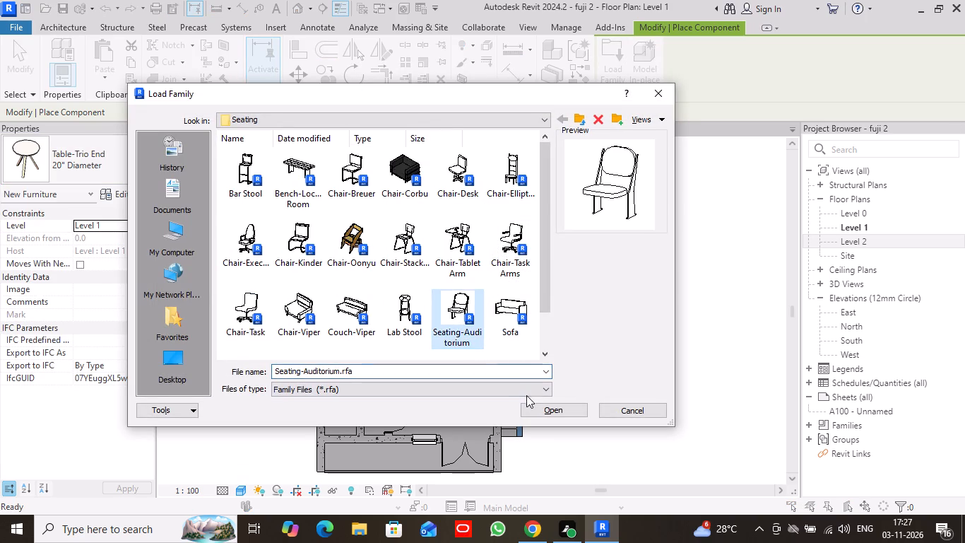
{"action": "left_click", "coordinate": [545, 406]}
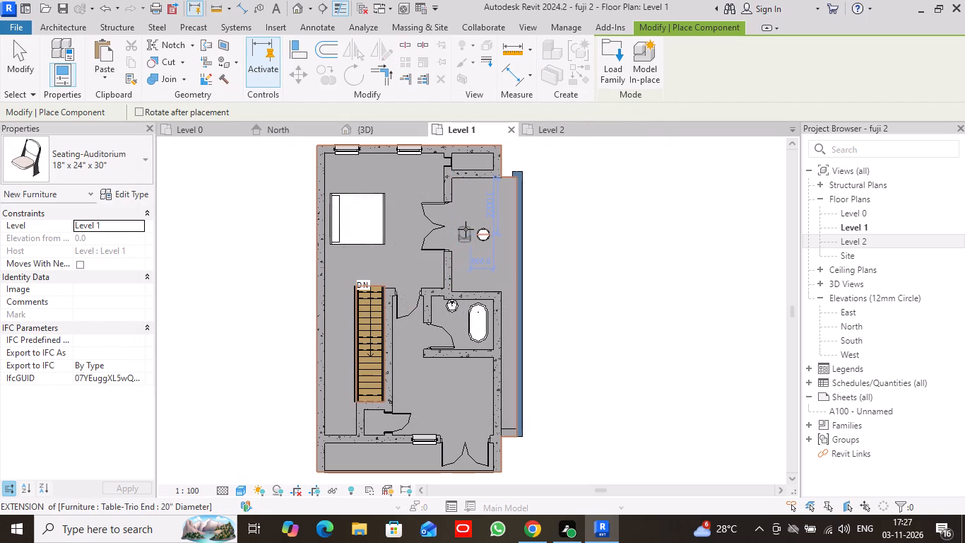
Place three 18" x 24" x 30" Seating-Auditorium chairs on the west, north and south sides of the round table, rotated to face it.
{"action": "key", "text": "space"}
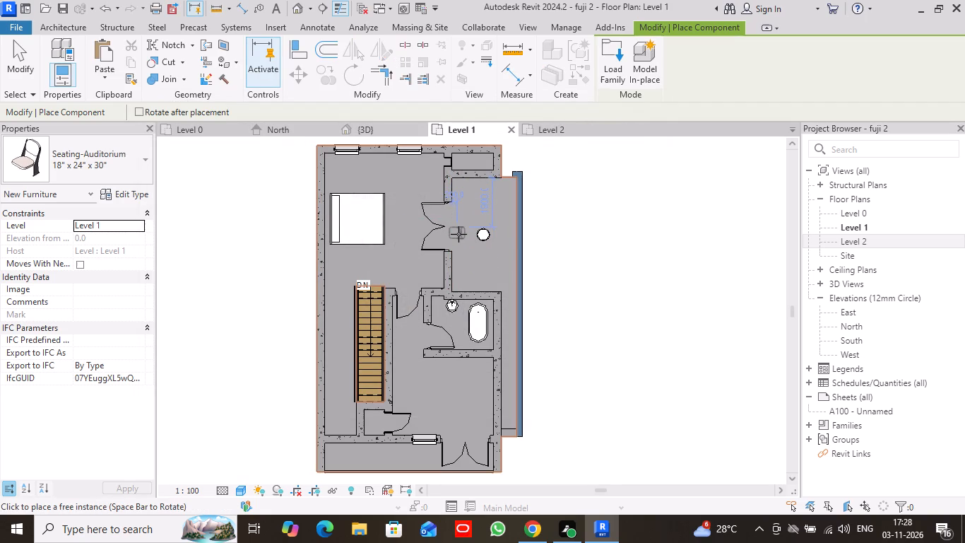
{"action": "key", "text": "space"}
{"action": "key", "text": "space"}
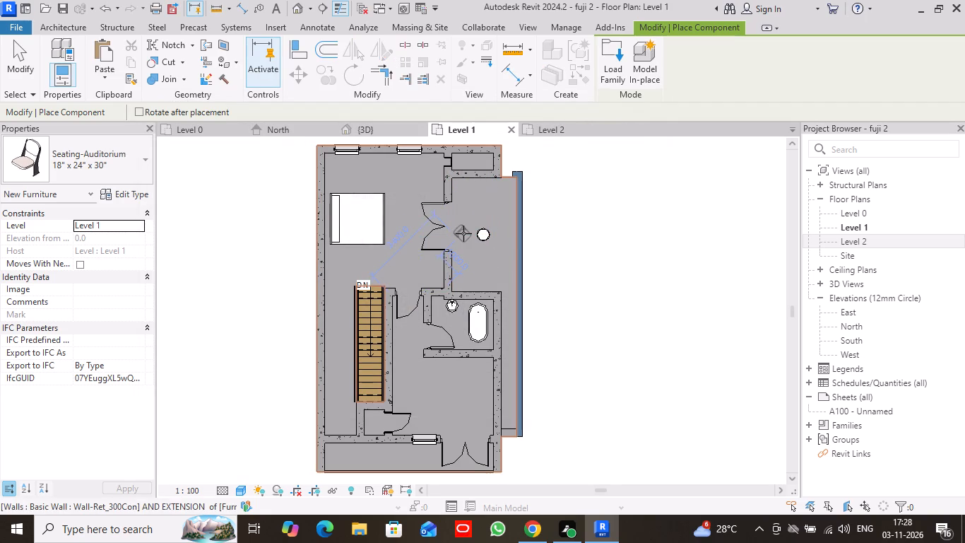
{"action": "key", "text": "space"}
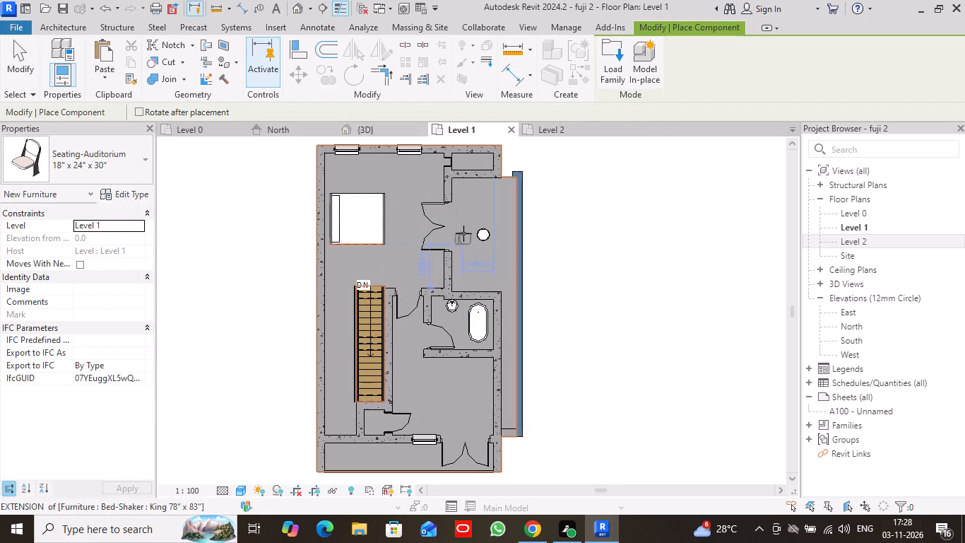
{"action": "left_click", "coordinate": [463, 233]}
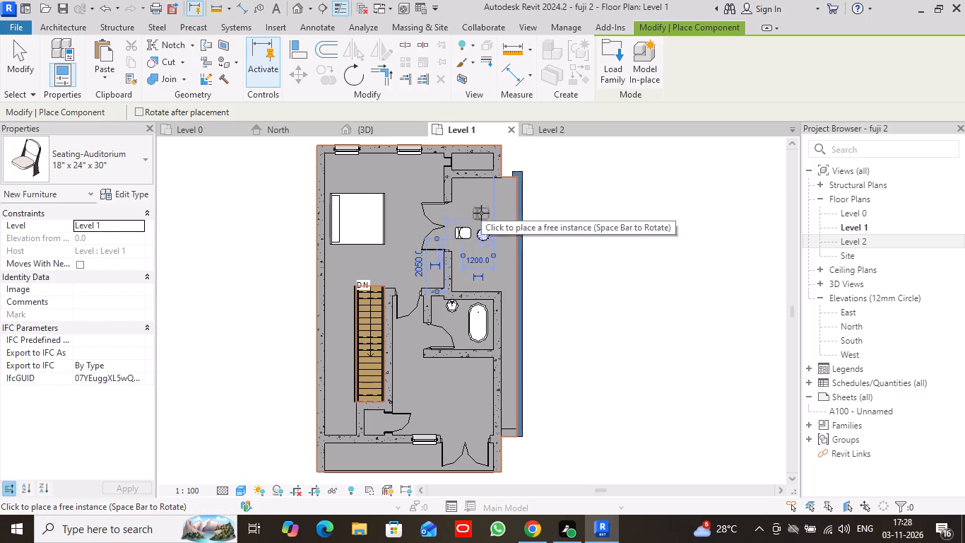
{"action": "key", "text": "space"}
{"action": "key", "text": "space"}
{"action": "key", "text": "space"}
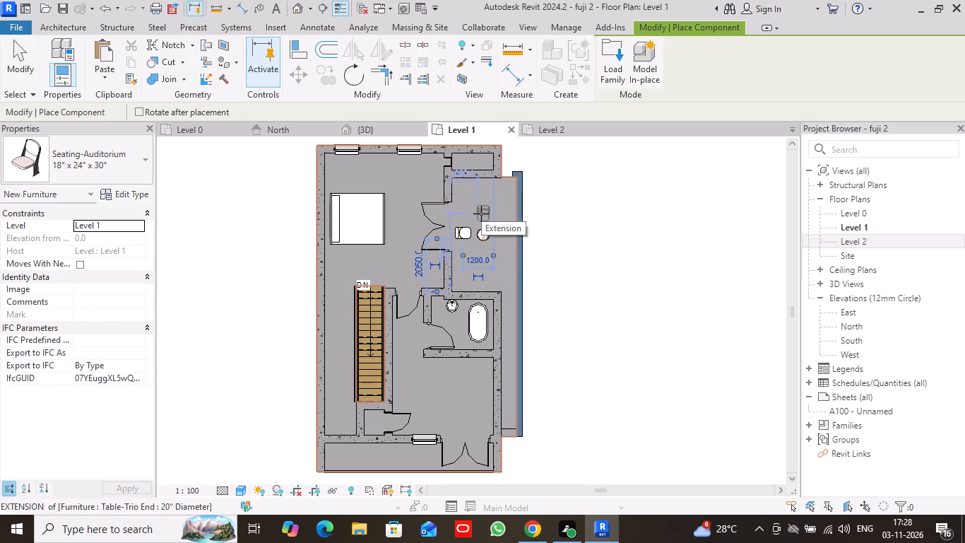
{"action": "left_click", "coordinate": [481, 214]}
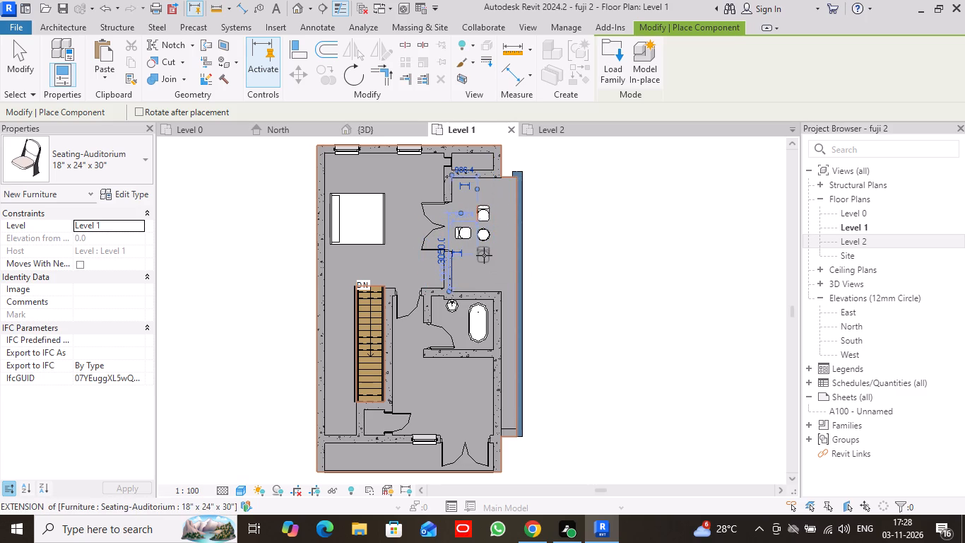
{"action": "key", "text": "space"}
{"action": "key", "text": "space"}
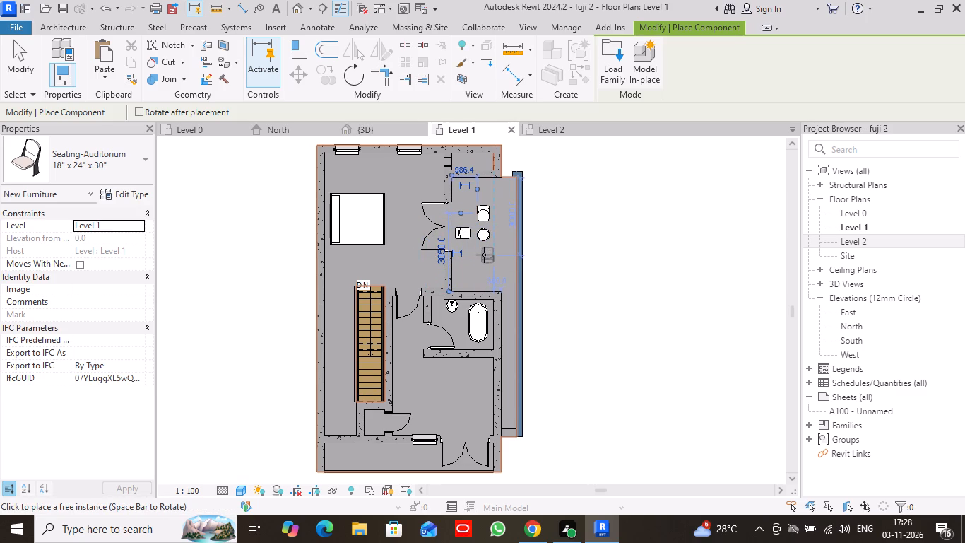
{"action": "left_click", "coordinate": [481, 255]}
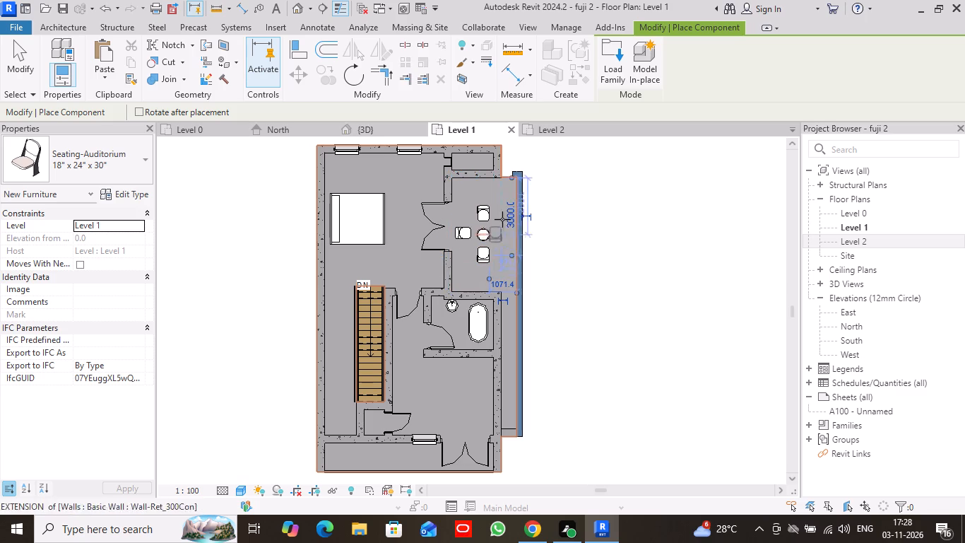
{"action": "left_click", "coordinate": [26, 67]}
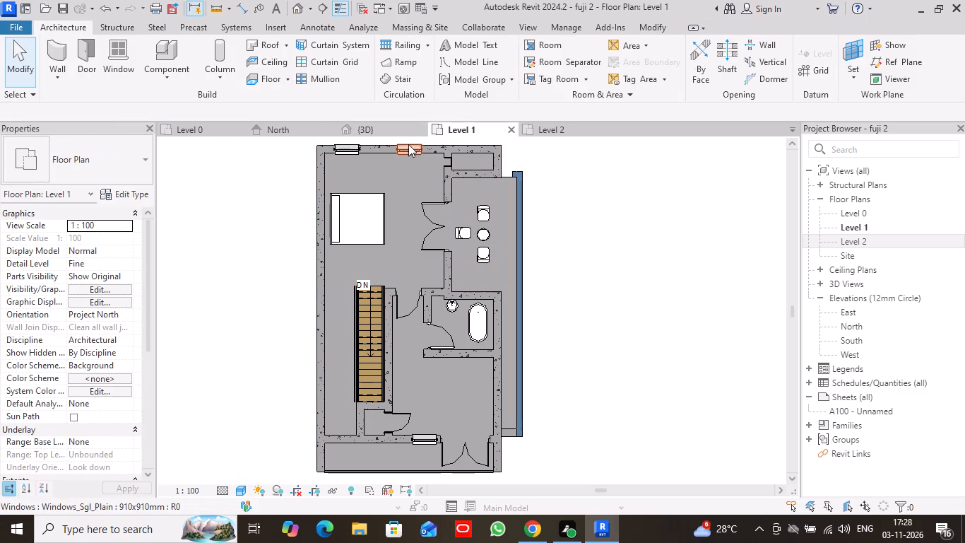
Examine the round table and its chairs outside the double door in the 3D view.
{"action": "left_click", "coordinate": [392, 132]}
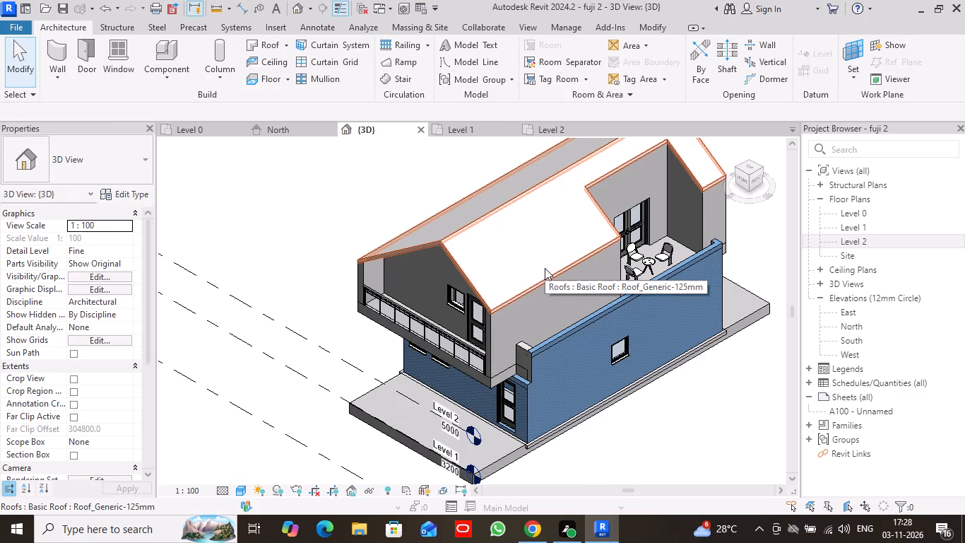
{"action": "scroll", "coordinate": [551, 320], "scroll_direction": "down", "scroll_amount": 2}
{"action": "scroll", "coordinate": [587, 360], "scroll_direction": "up", "scroll_amount": 4}
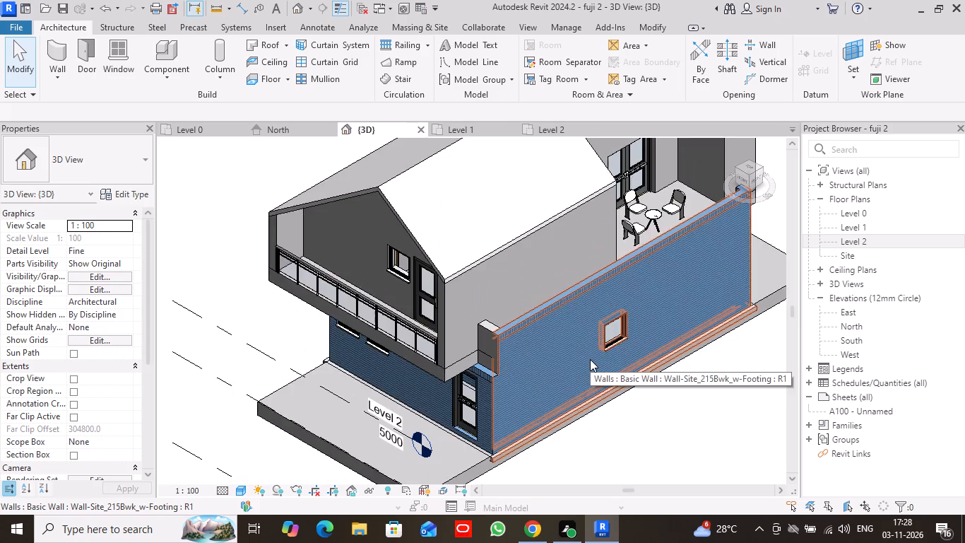
{"action": "scroll", "coordinate": [590, 359], "scroll_direction": "down", "scroll_amount": 2}
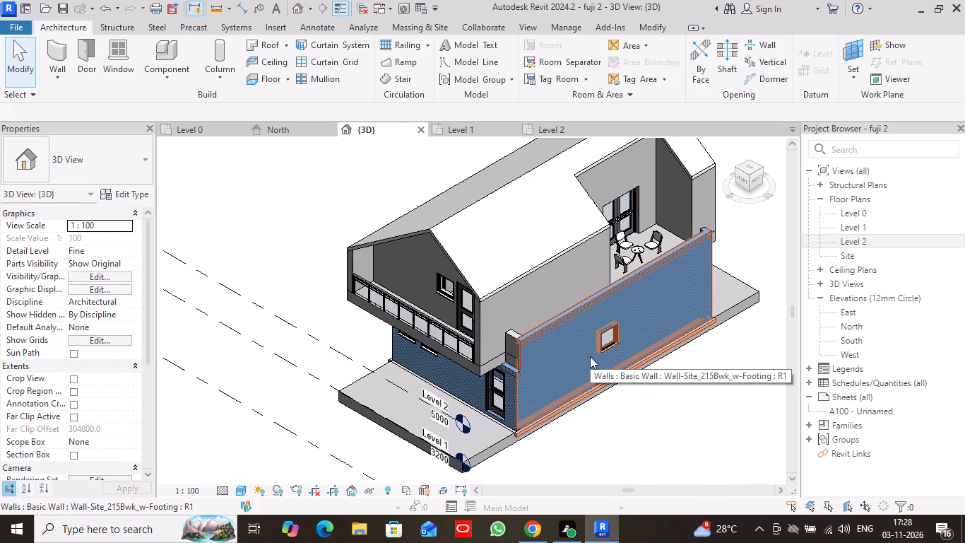
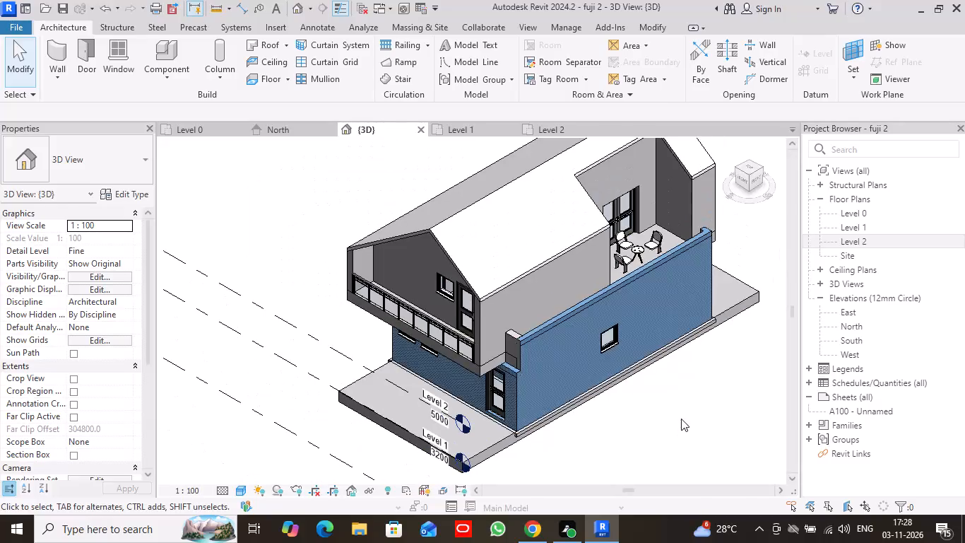
Review the furnished Level 1 floor plan, followed by the Level 0 floor plan.
{"action": "middle_click_drag", "start_coordinate": [681, 419], "coordinate": [682, 436]}
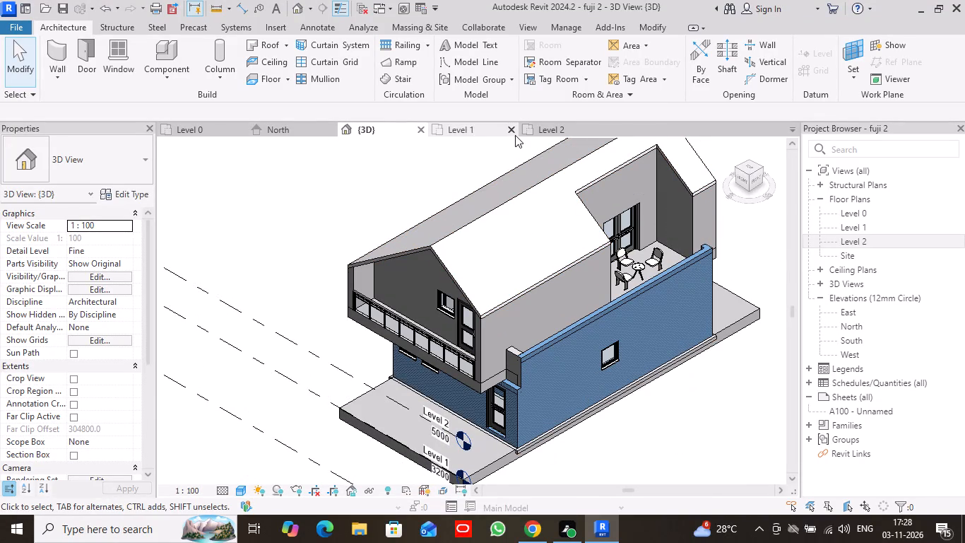
{"action": "left_click", "coordinate": [491, 129]}
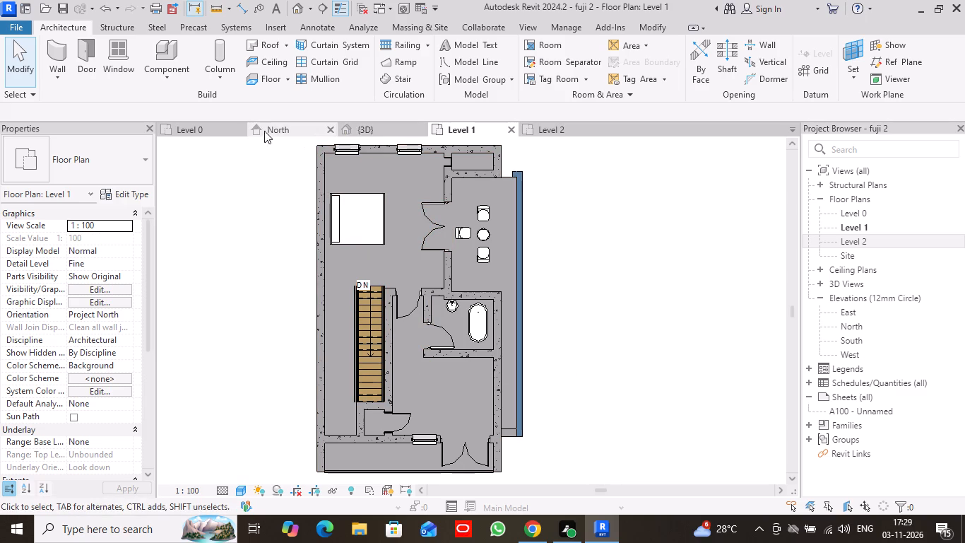
{"action": "left_click", "coordinate": [227, 134]}
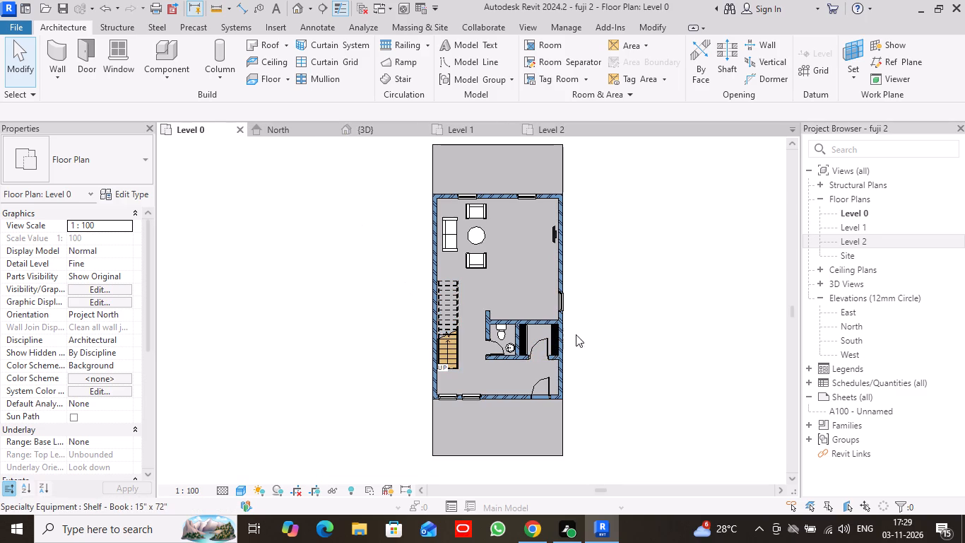
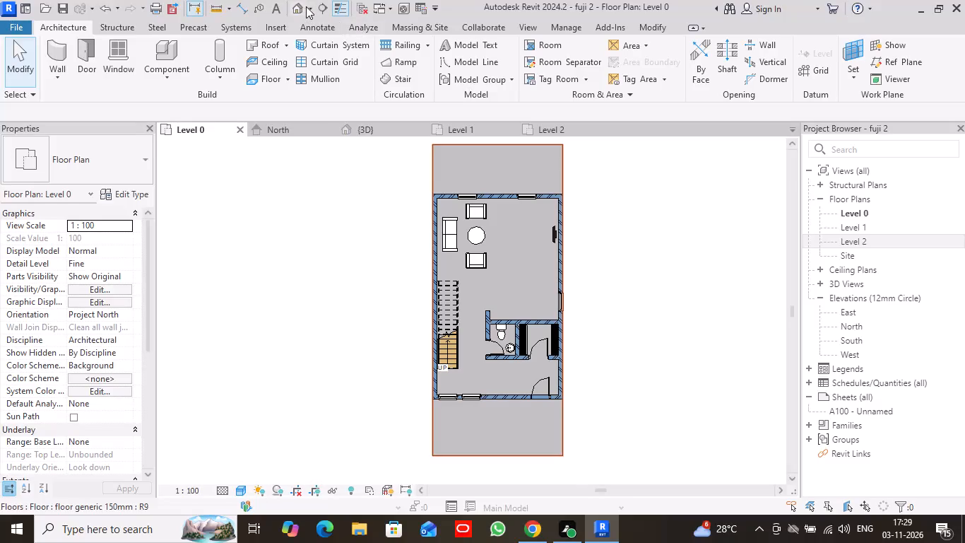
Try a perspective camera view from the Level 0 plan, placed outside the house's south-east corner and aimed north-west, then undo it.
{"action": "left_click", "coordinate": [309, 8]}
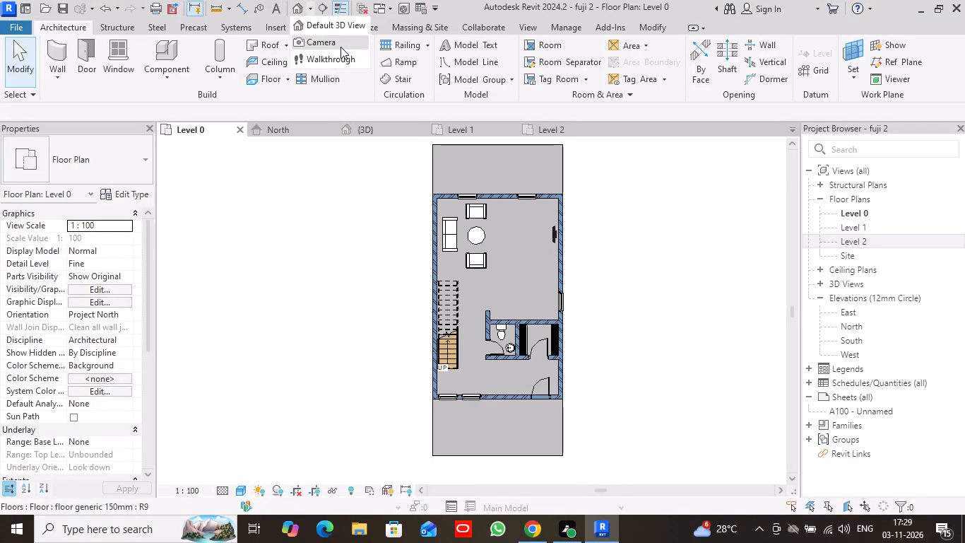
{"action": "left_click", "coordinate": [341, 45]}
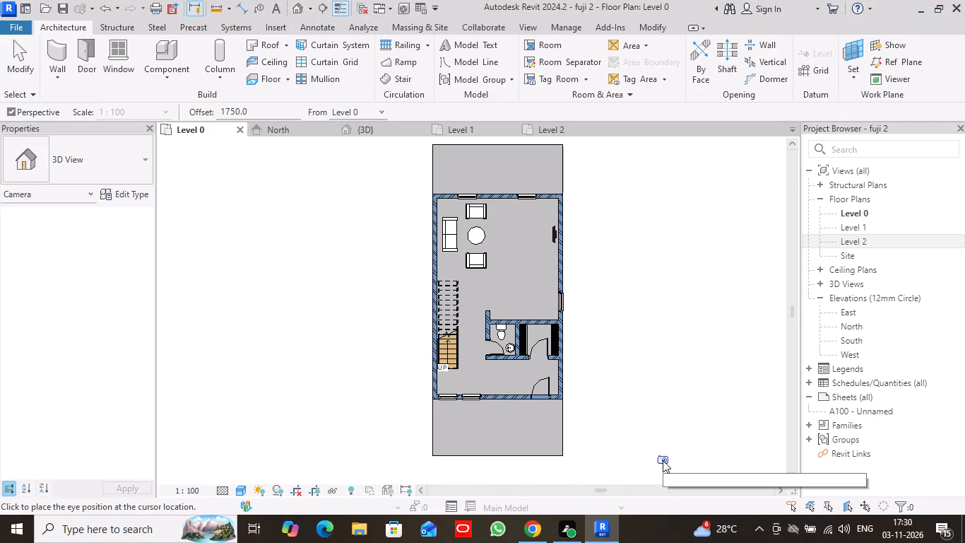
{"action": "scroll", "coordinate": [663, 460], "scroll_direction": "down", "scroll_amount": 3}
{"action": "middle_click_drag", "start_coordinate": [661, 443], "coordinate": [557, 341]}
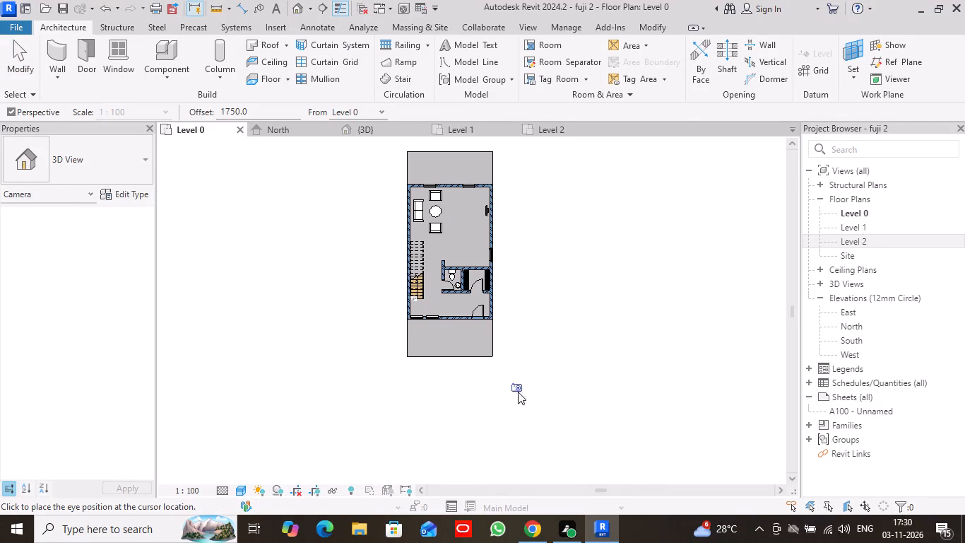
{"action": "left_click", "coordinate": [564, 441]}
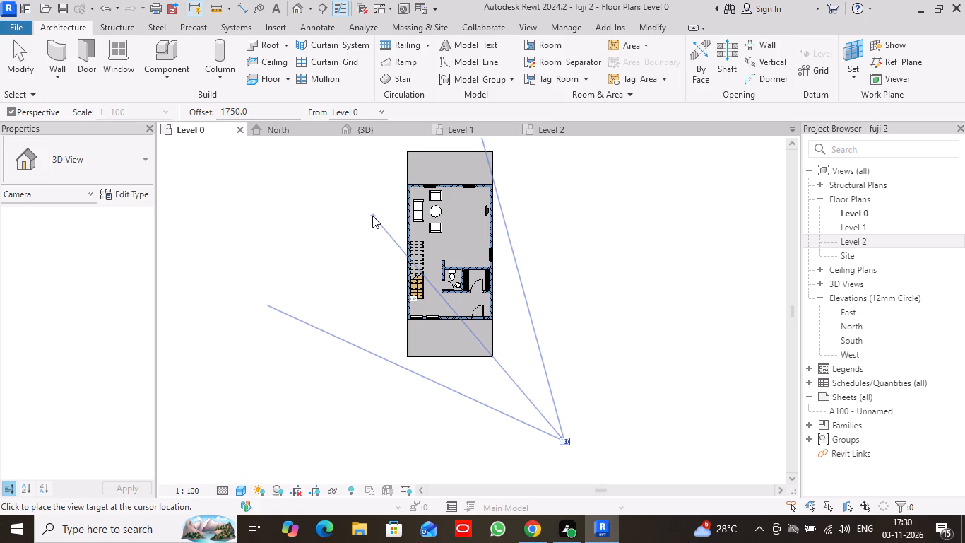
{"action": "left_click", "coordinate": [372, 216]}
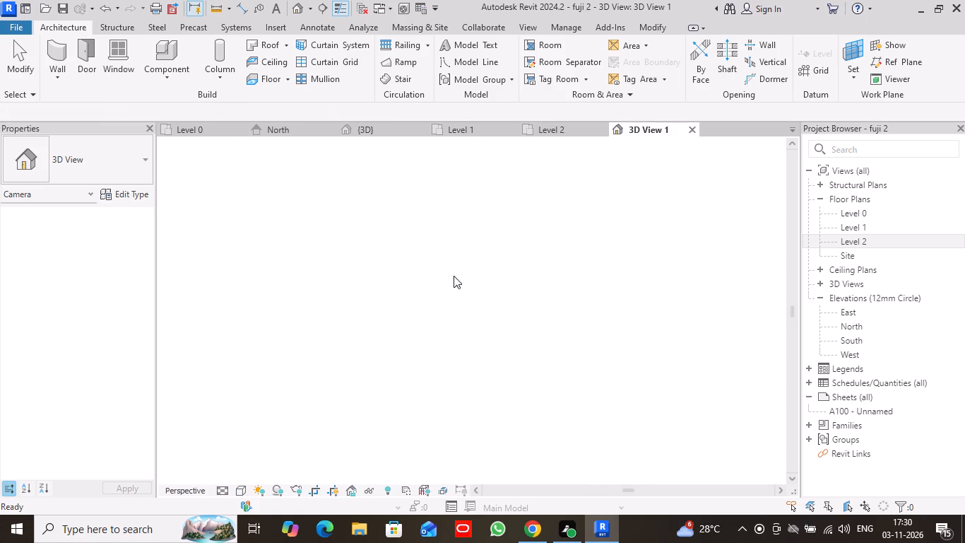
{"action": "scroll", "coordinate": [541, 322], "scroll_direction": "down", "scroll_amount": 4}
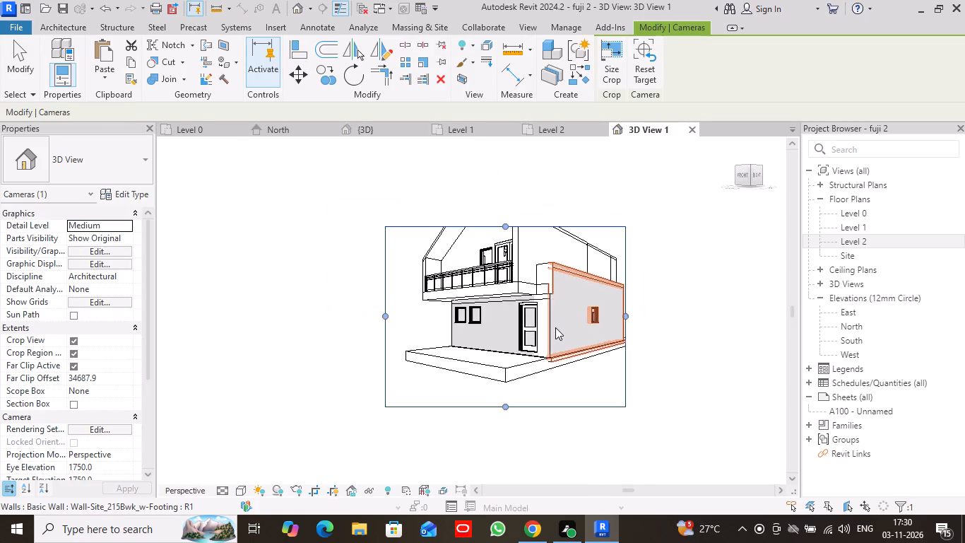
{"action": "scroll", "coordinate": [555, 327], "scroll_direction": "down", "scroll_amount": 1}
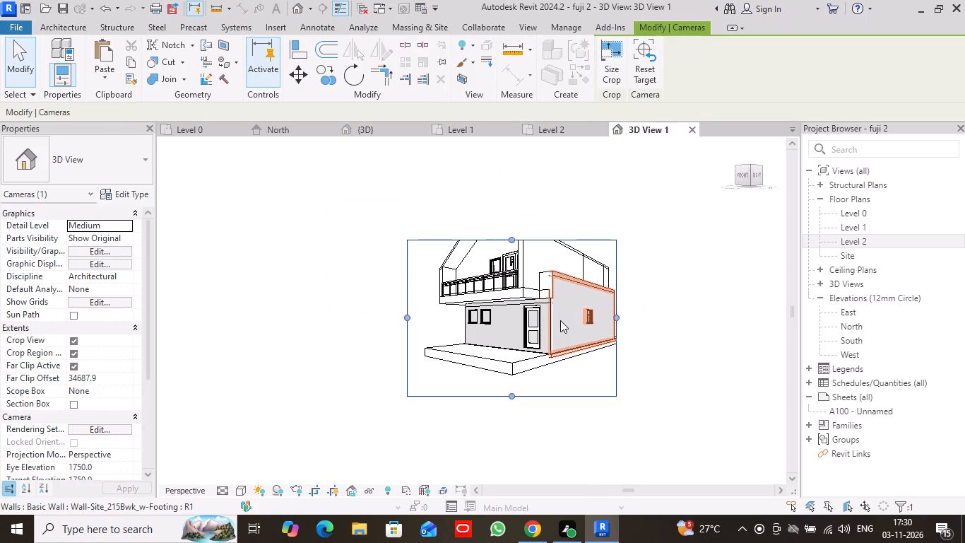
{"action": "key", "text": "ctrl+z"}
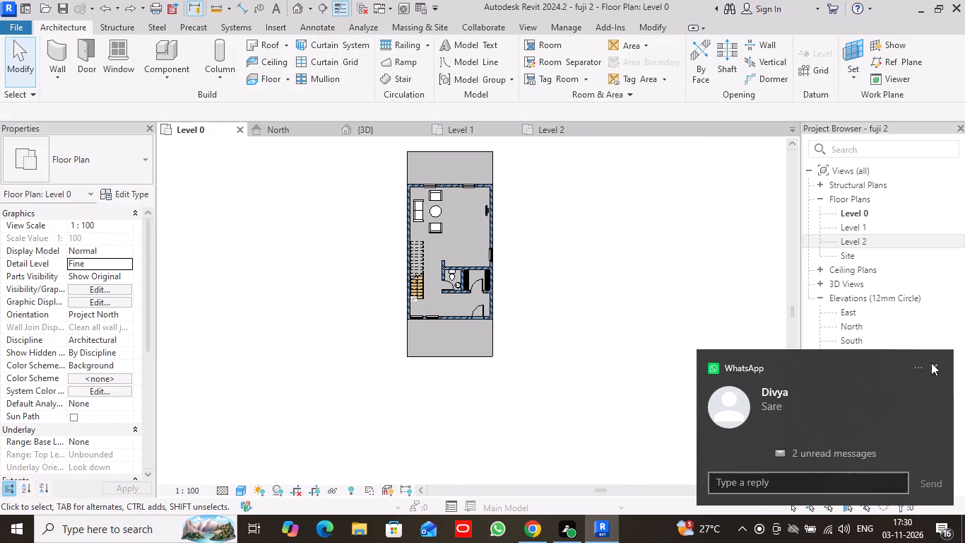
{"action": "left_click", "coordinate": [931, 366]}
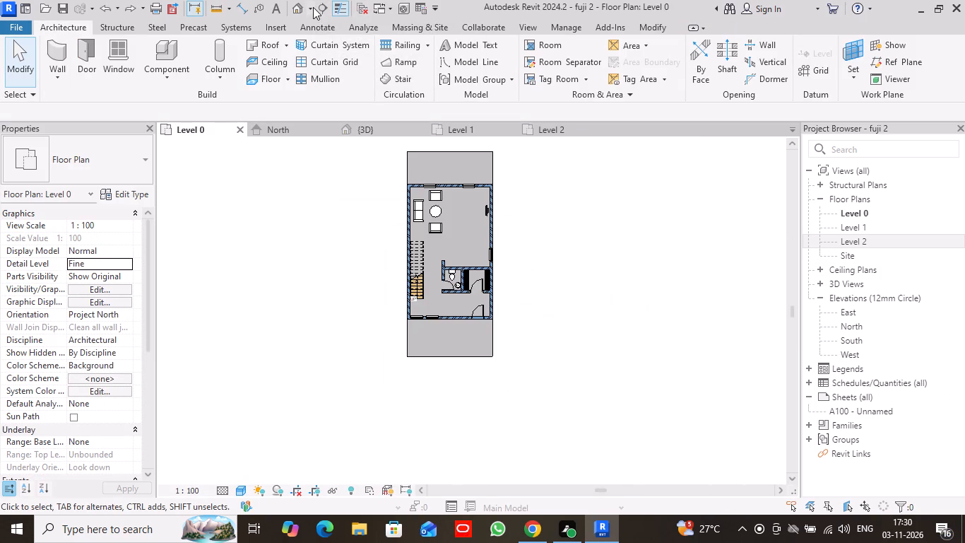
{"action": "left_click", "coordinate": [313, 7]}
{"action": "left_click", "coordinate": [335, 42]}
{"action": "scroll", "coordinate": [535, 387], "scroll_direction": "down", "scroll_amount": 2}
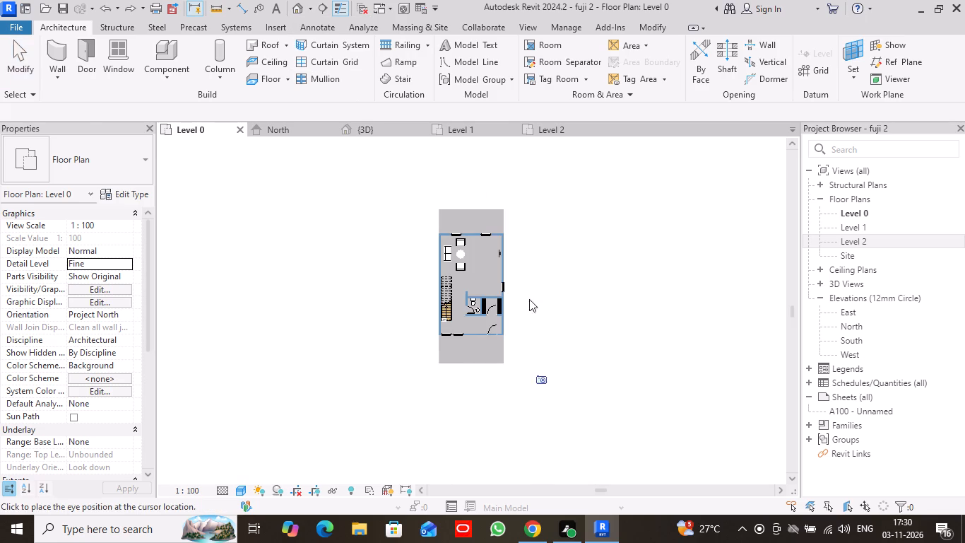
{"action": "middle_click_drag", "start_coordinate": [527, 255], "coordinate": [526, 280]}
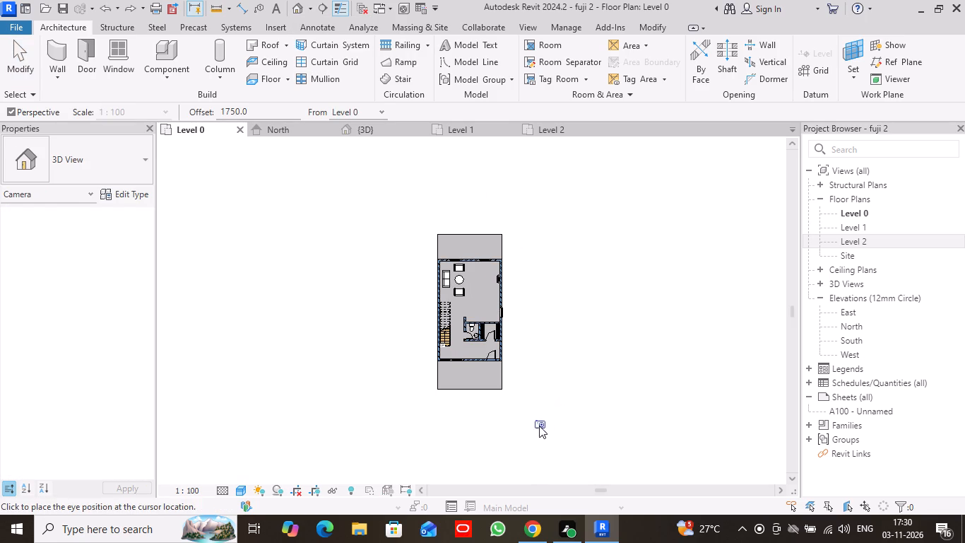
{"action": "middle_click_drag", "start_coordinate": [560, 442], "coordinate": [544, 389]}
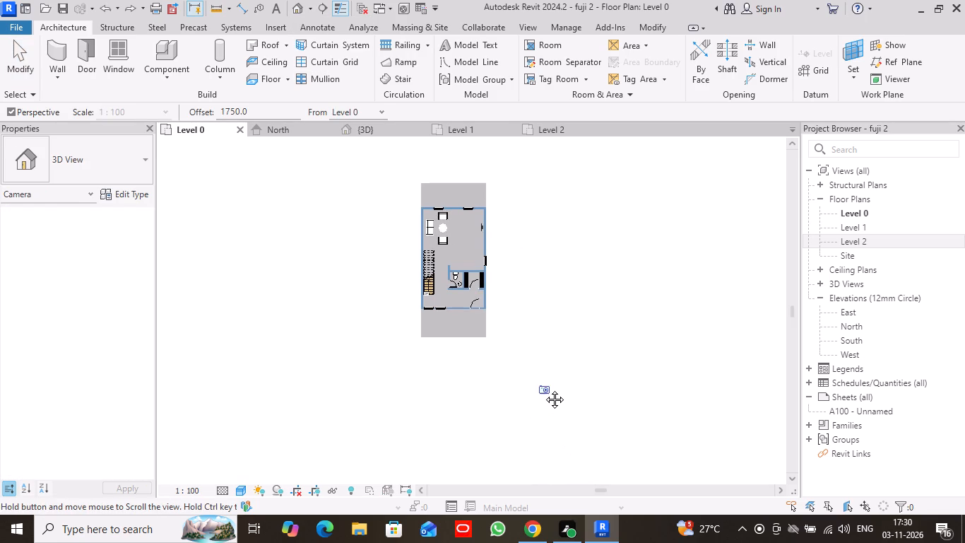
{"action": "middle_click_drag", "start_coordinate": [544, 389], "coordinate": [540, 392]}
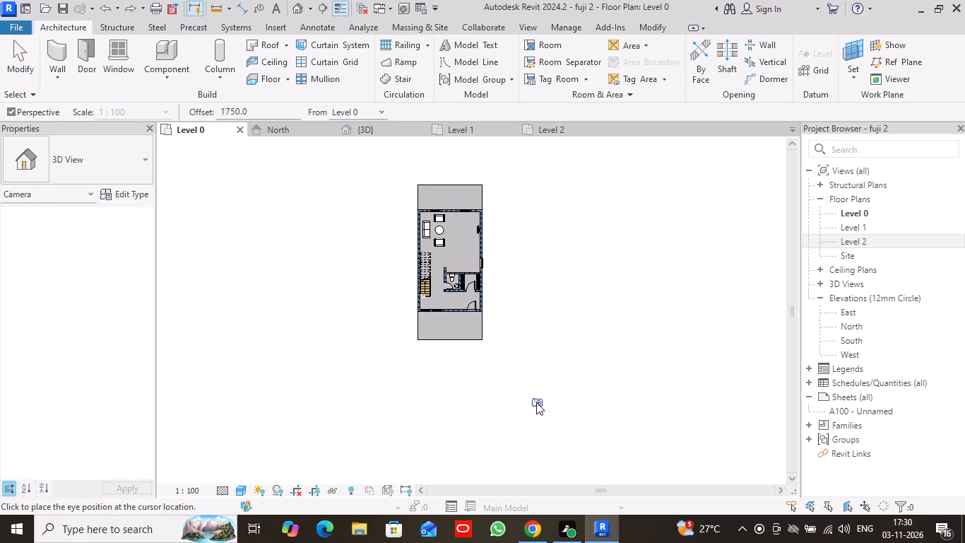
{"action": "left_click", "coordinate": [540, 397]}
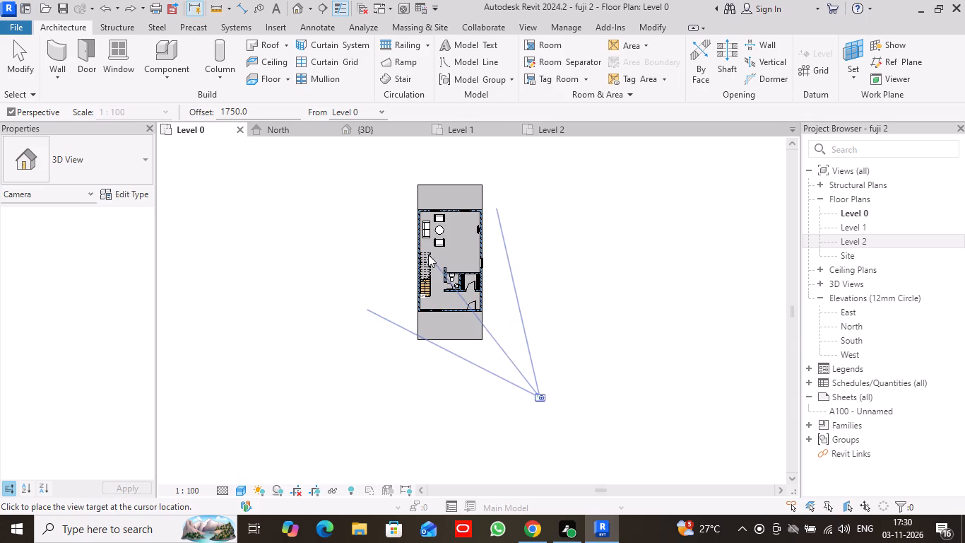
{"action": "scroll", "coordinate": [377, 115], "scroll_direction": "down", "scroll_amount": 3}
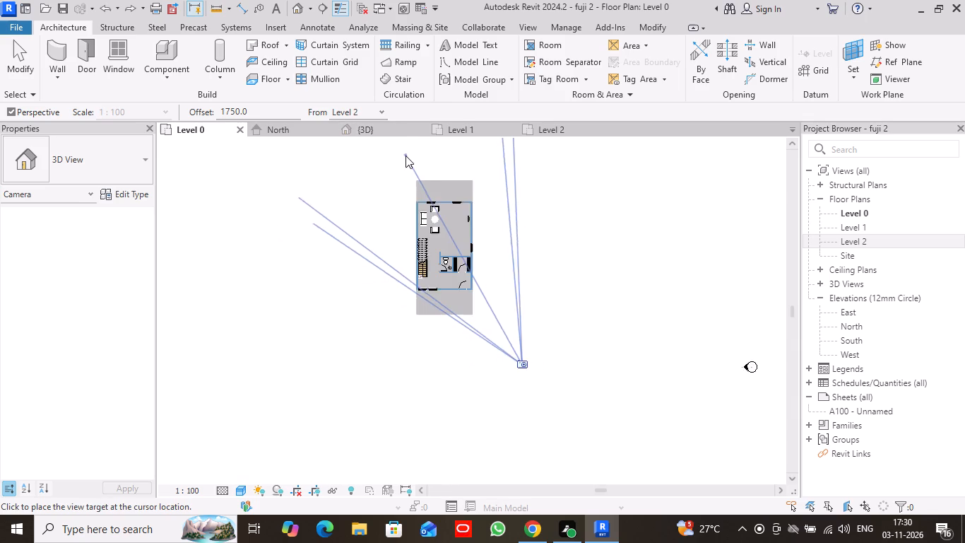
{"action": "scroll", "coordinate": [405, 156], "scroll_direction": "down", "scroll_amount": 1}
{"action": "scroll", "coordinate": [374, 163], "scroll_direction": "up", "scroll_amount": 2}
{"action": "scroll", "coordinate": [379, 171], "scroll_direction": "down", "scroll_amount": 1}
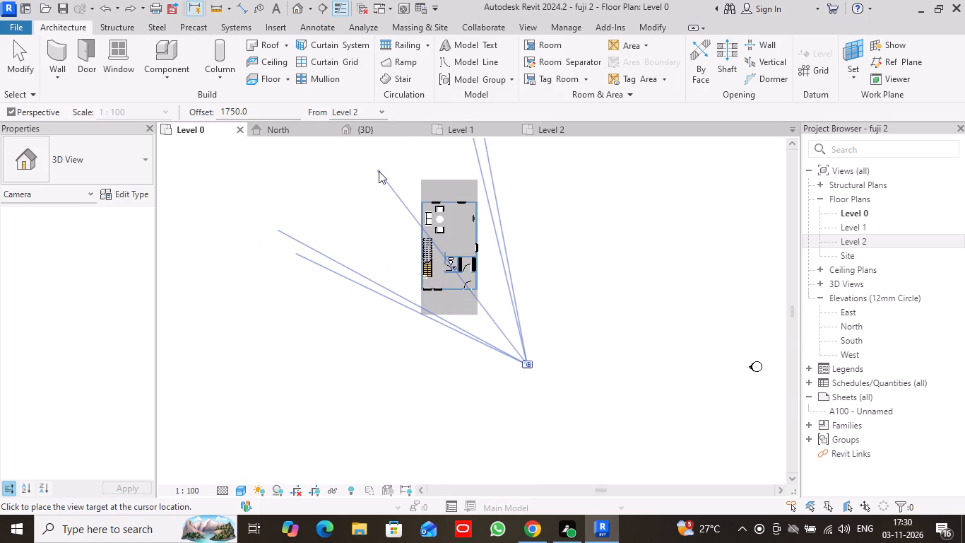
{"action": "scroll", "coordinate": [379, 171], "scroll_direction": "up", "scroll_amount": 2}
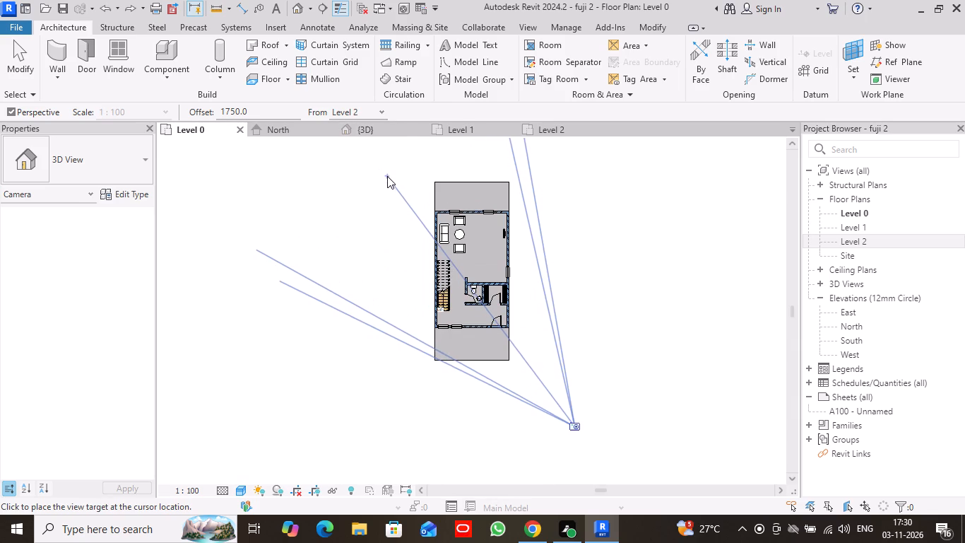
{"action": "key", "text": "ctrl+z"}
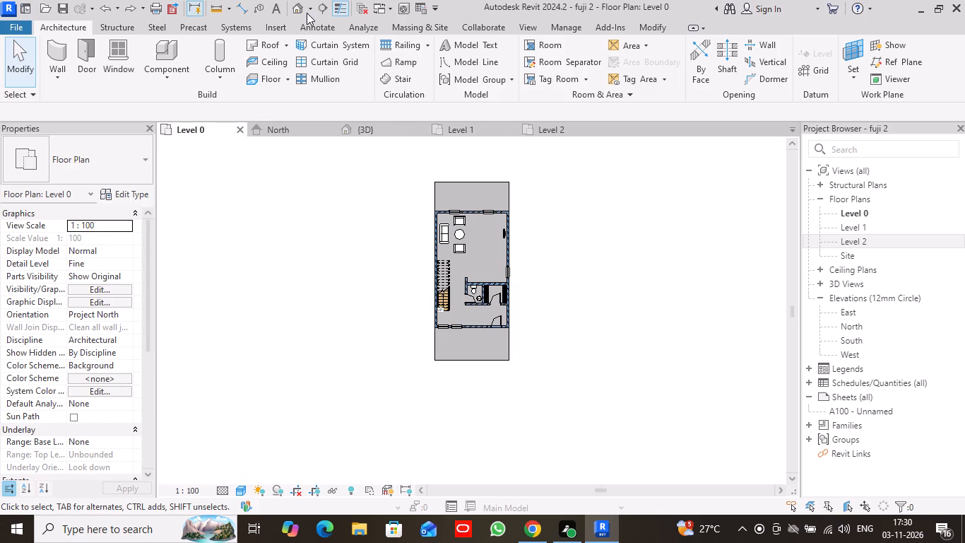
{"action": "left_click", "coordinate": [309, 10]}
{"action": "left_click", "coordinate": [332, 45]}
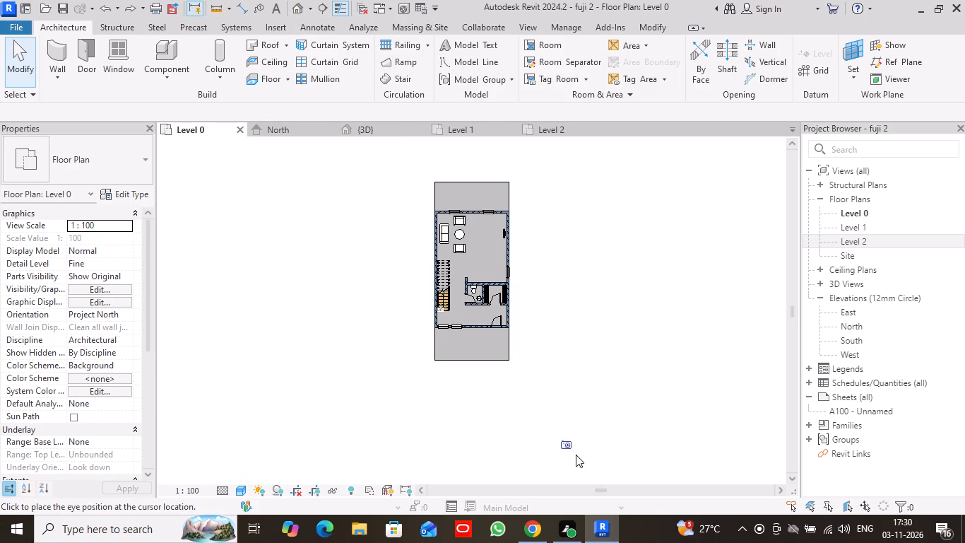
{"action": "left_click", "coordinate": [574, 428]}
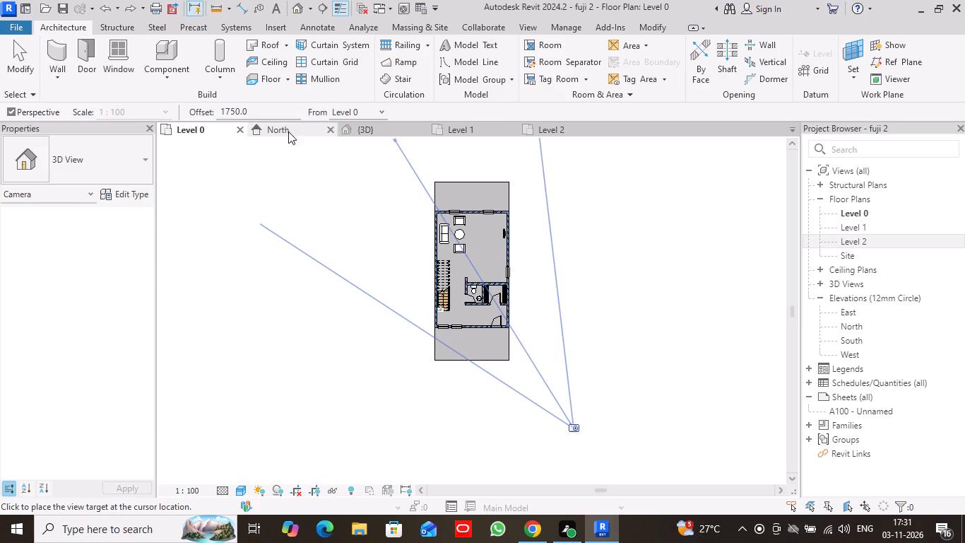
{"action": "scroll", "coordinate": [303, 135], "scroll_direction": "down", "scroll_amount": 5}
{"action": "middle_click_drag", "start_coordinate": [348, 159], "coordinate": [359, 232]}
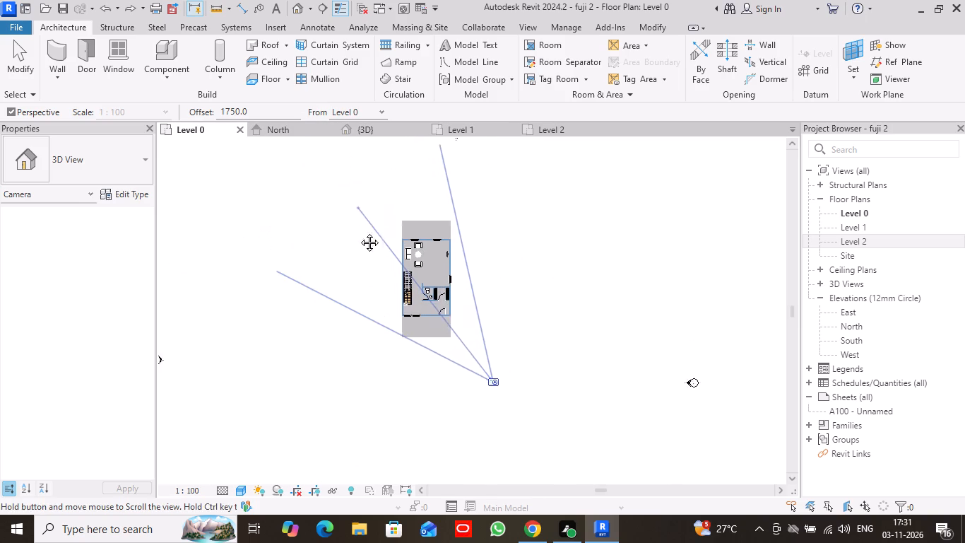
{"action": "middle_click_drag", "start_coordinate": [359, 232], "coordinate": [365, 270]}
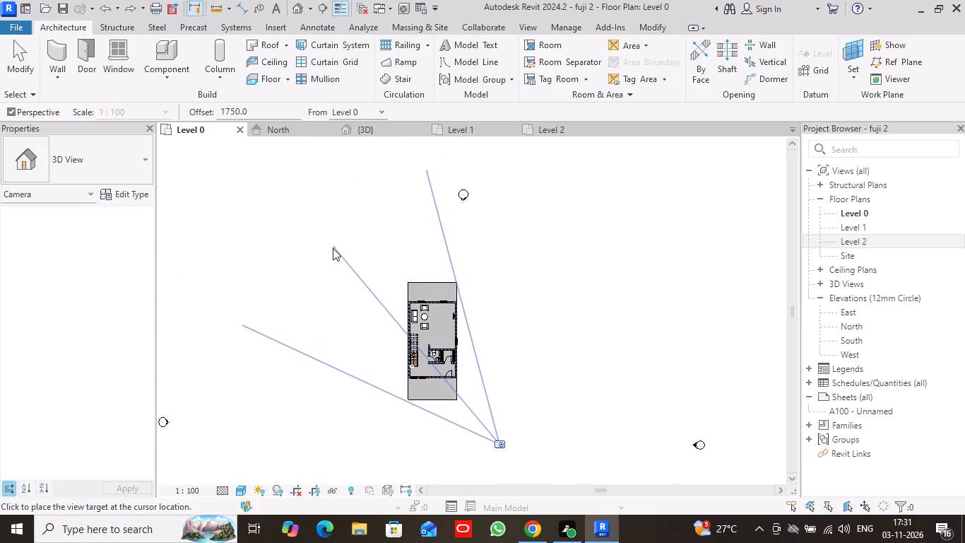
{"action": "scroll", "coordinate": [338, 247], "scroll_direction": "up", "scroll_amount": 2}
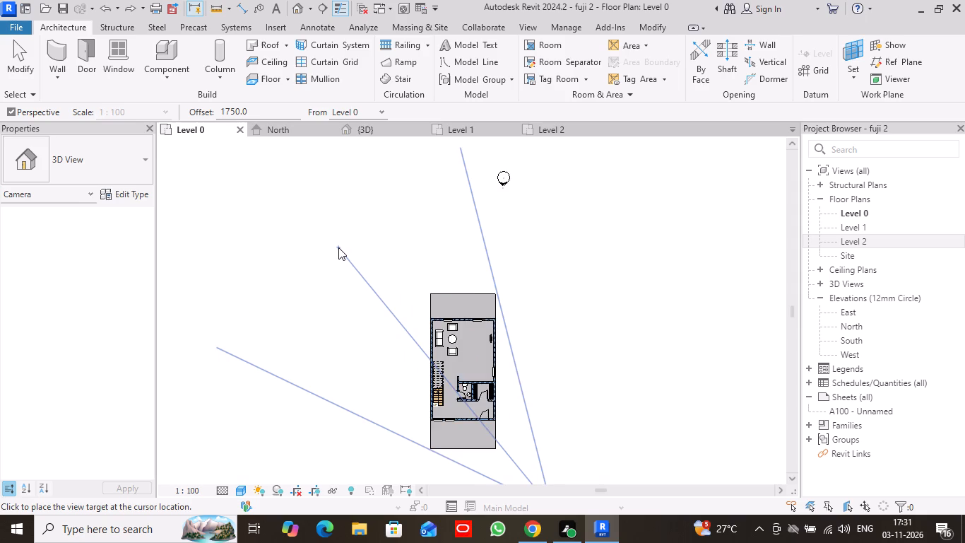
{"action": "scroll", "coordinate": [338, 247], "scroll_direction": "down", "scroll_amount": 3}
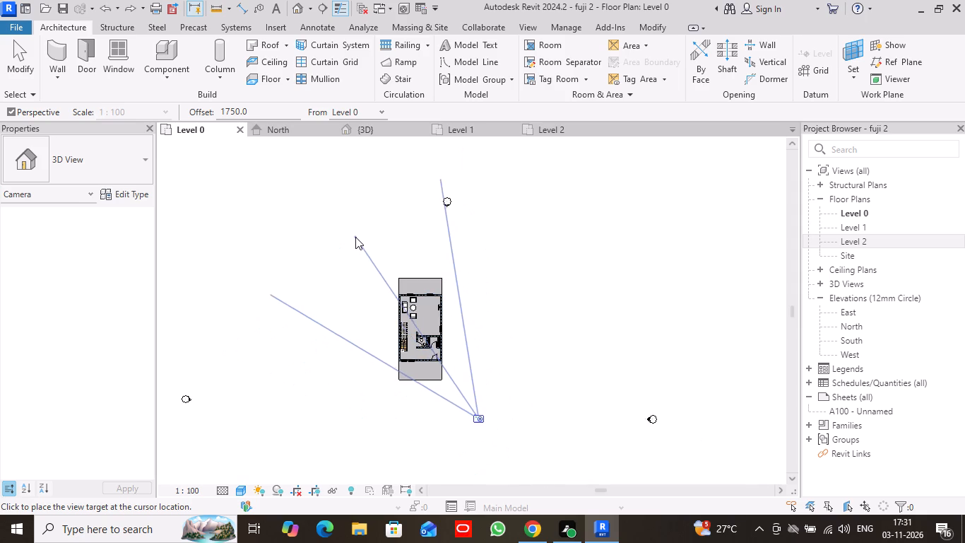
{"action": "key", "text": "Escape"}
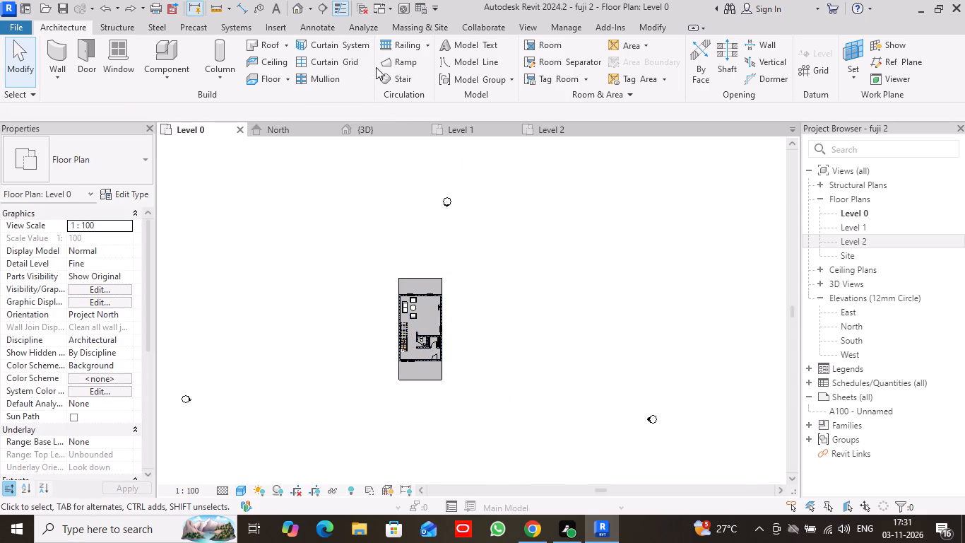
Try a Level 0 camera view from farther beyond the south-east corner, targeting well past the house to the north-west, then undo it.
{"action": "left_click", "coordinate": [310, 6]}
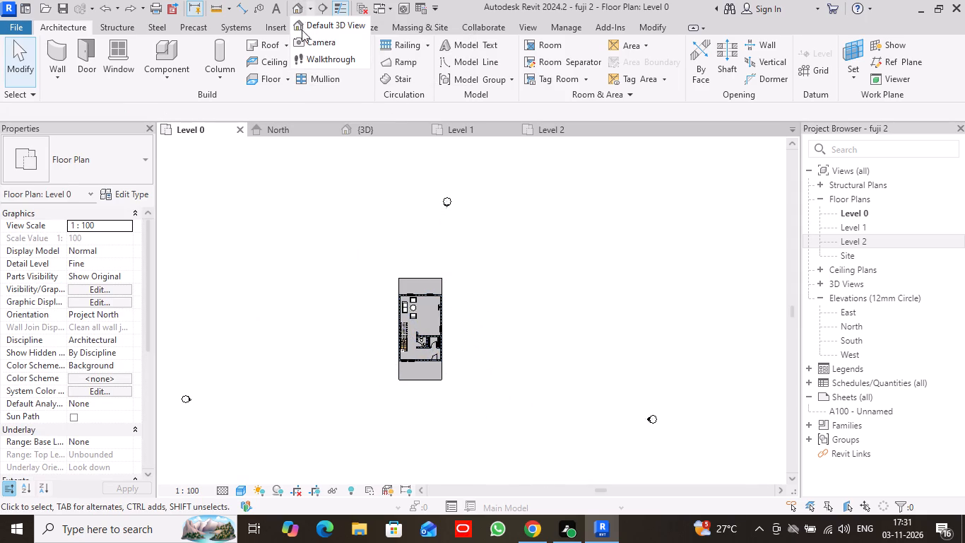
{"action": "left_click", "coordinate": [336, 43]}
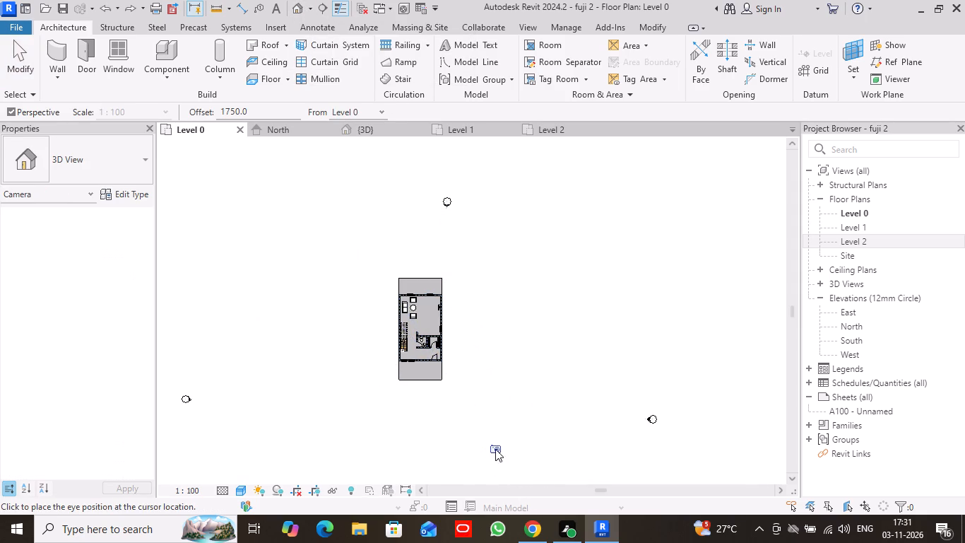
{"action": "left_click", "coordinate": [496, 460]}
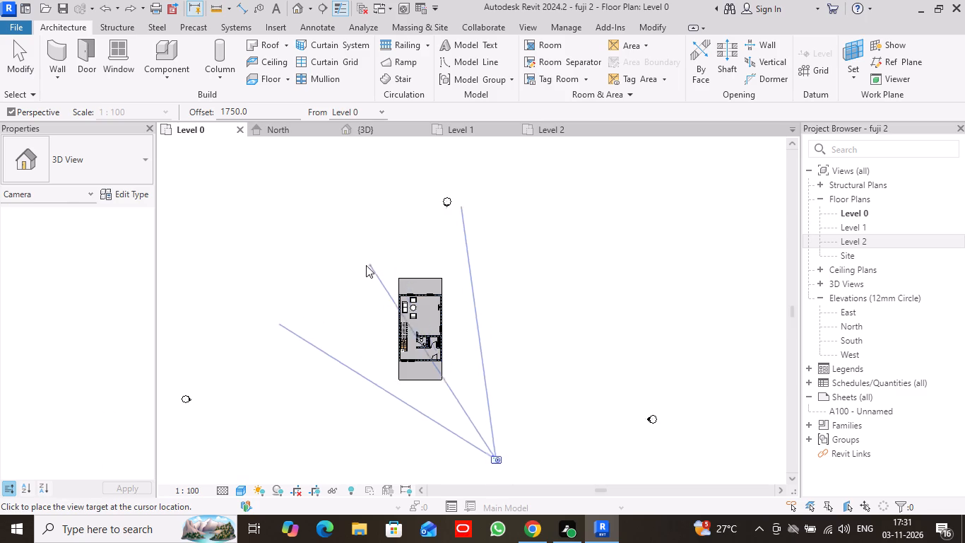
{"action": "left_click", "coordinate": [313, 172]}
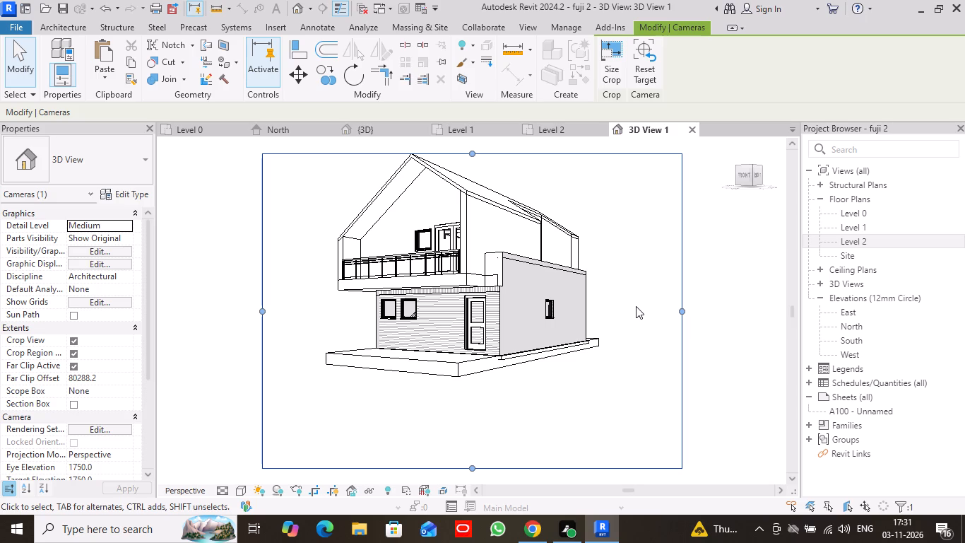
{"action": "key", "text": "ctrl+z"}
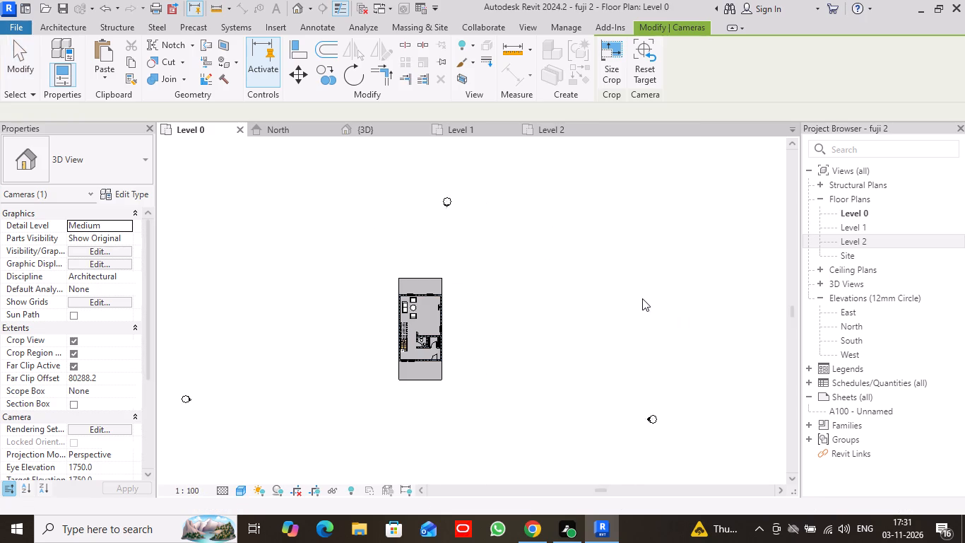
Create a perspective camera view from the Level 2 plan, placed outside the house's south-east corner and aimed north-west past the house.
{"action": "left_click", "coordinate": [543, 132]}
{"action": "scroll", "coordinate": [513, 262], "scroll_direction": "down", "scroll_amount": 8}
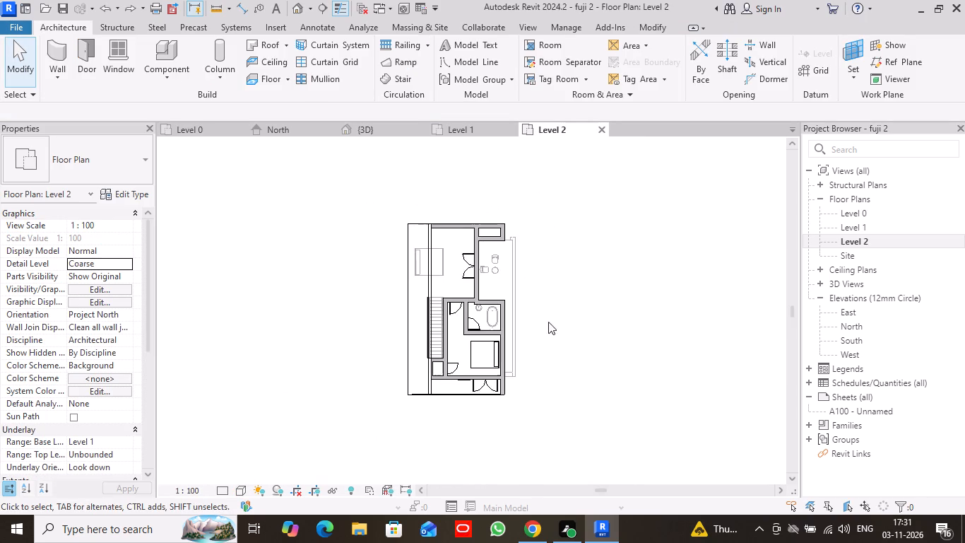
{"action": "middle_click_drag", "start_coordinate": [548, 322], "coordinate": [510, 291]}
{"action": "scroll", "coordinate": [509, 291], "scroll_direction": "up", "scroll_amount": 1}
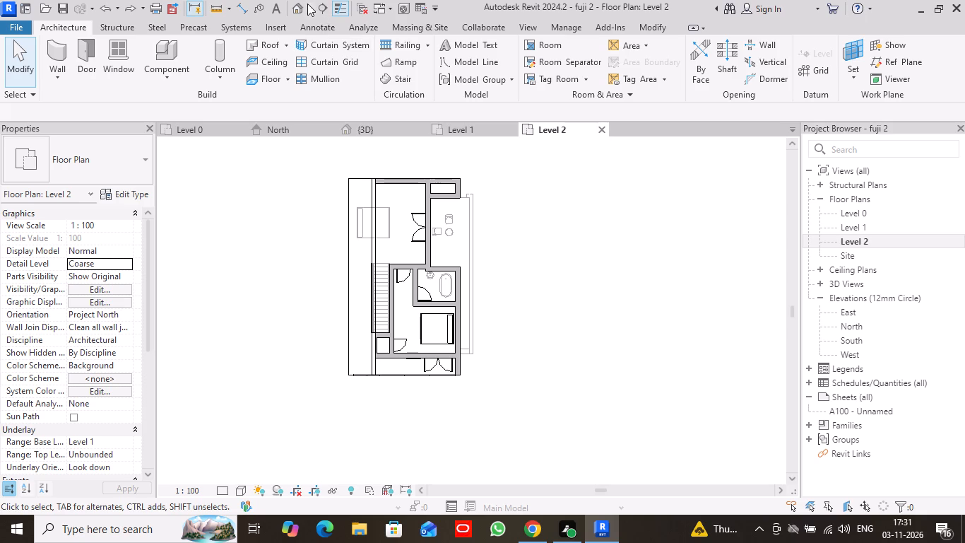
{"action": "left_click", "coordinate": [309, 4]}
{"action": "left_click", "coordinate": [326, 39]}
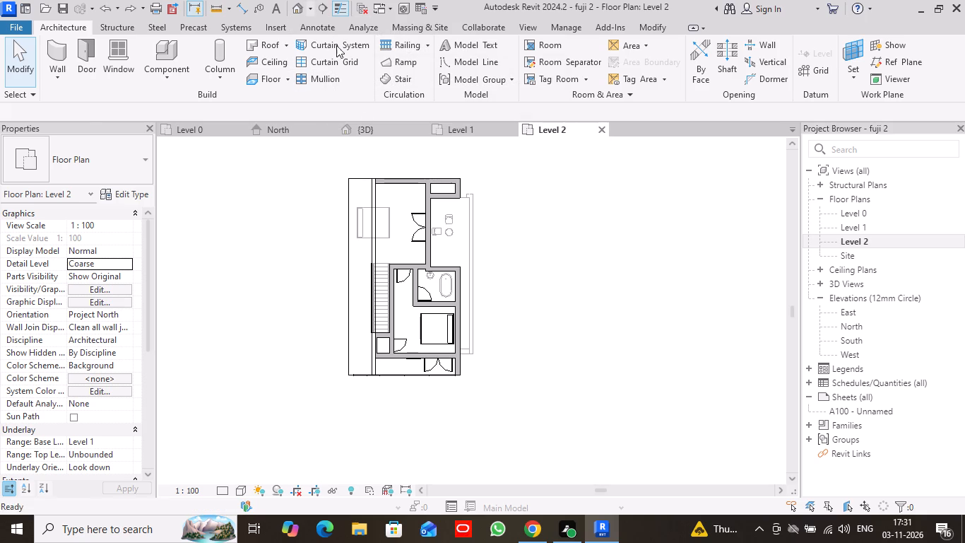
{"action": "scroll", "coordinate": [487, 390], "scroll_direction": "down", "scroll_amount": 5}
{"action": "middle_click_drag", "start_coordinate": [519, 439], "coordinate": [492, 332]}
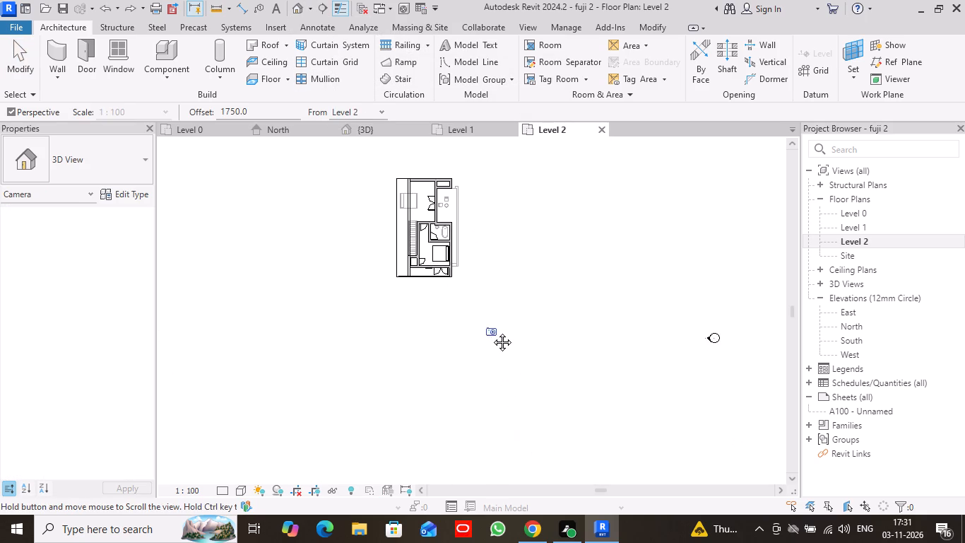
{"action": "middle_click_drag", "start_coordinate": [492, 332], "coordinate": [509, 390]}
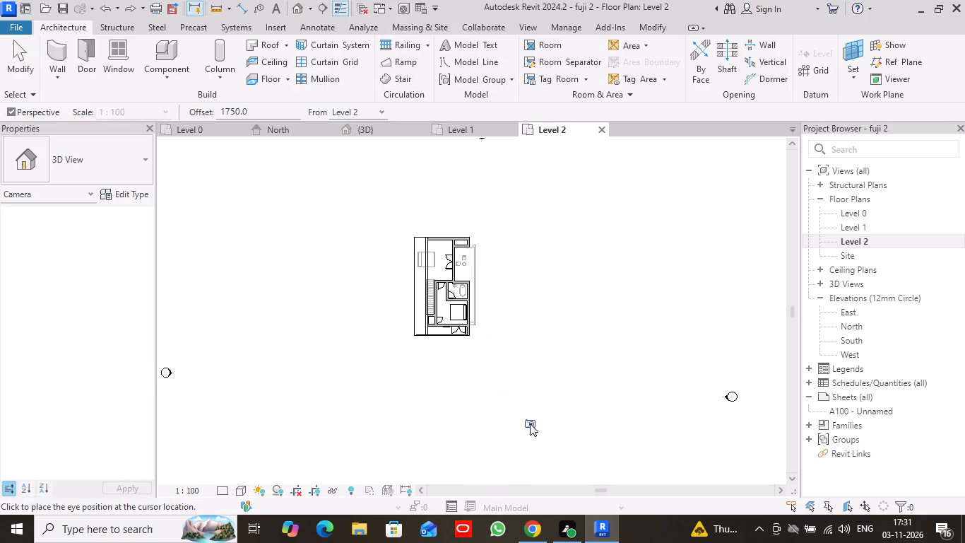
{"action": "left_click", "coordinate": [531, 424]}
{"action": "left_click", "coordinate": [355, 174]}
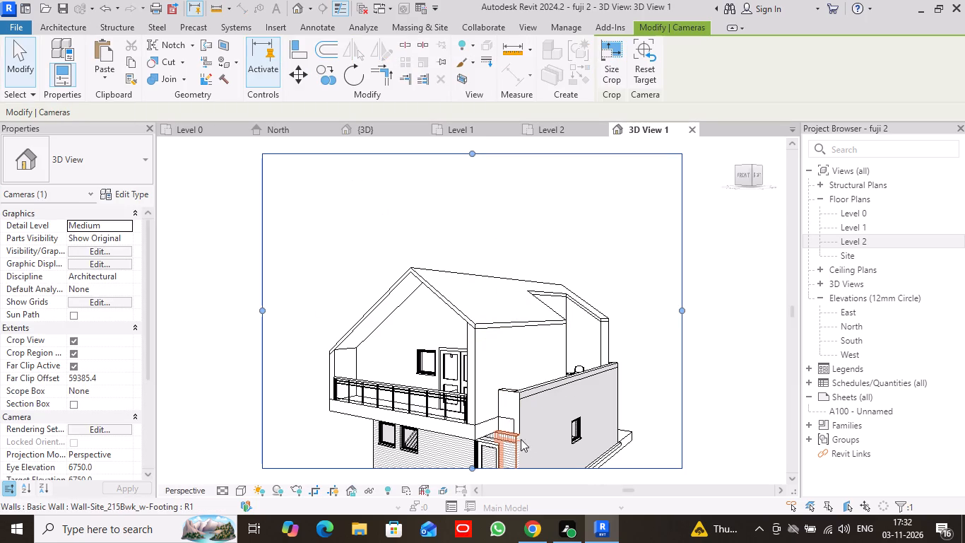
Adjust the camera view's crop region, lowering its top edge slightly and extending its bottom edge below the entire ground slab.
{"action": "middle_click_drag", "start_coordinate": [626, 443], "coordinate": [611, 356]}
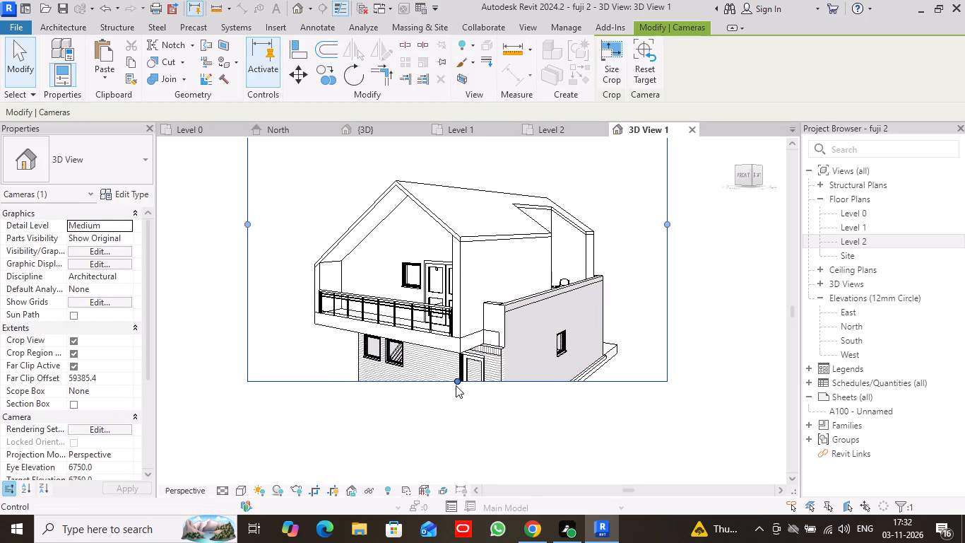
{"action": "left_click_drag", "start_coordinate": [458, 379], "coordinate": [460, 416]}
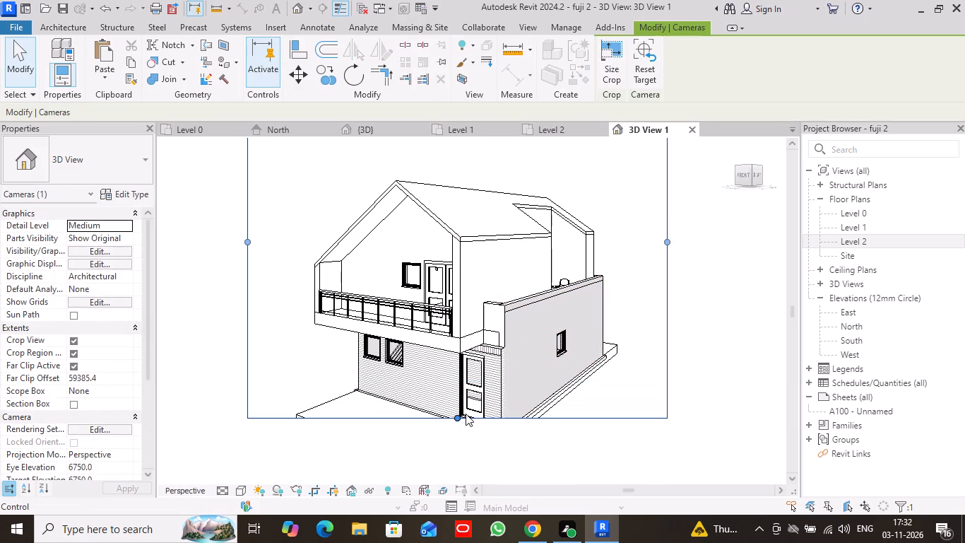
{"action": "scroll", "coordinate": [524, 383], "scroll_direction": "down", "scroll_amount": 2}
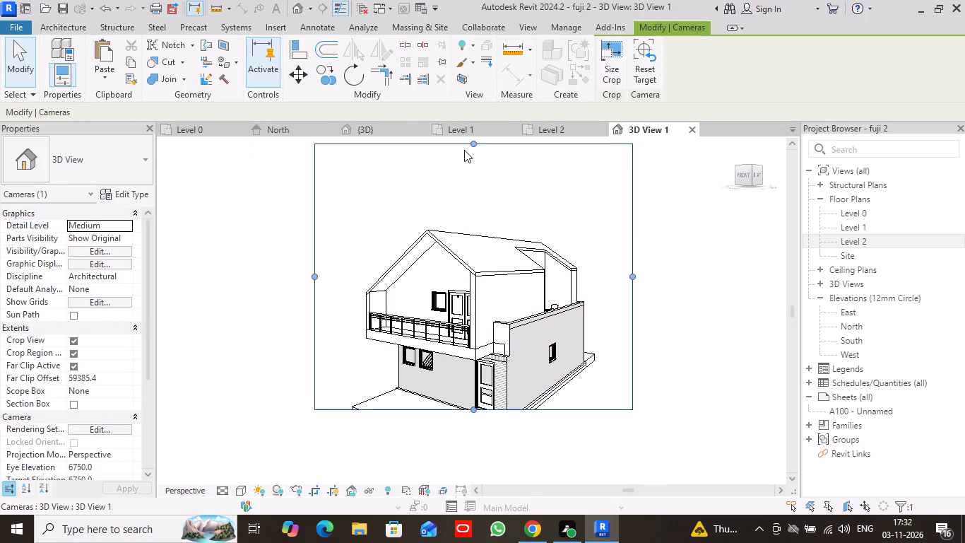
{"action": "left_click_drag", "start_coordinate": [473, 143], "coordinate": [473, 163]}
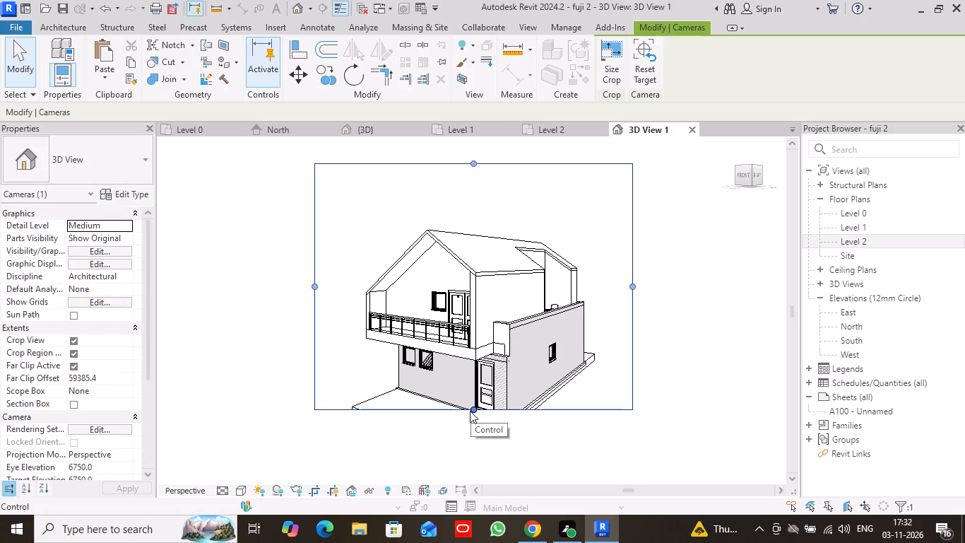
{"action": "left_click_drag", "start_coordinate": [473, 408], "coordinate": [471, 423]}
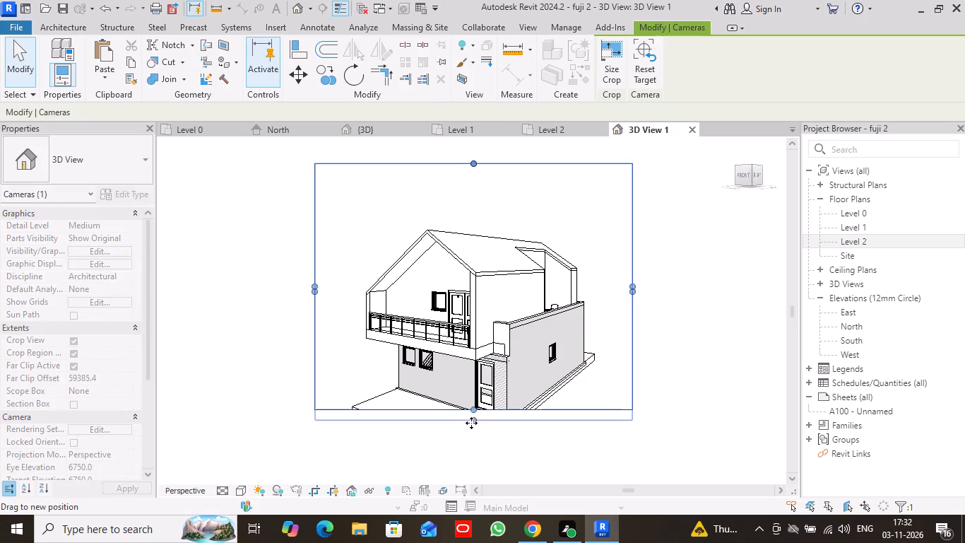
{"action": "left_click_drag", "start_coordinate": [471, 423], "coordinate": [471, 451]}
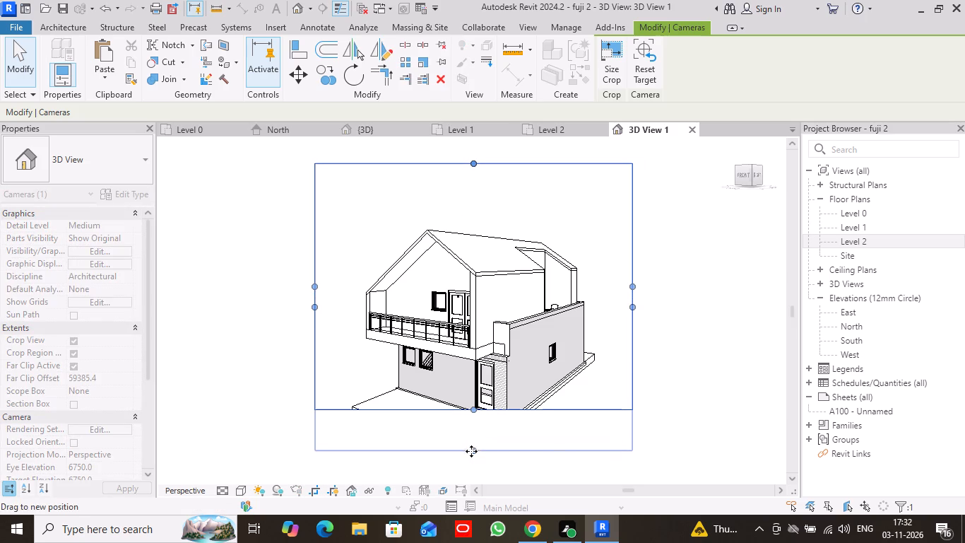
{"action": "left_click_drag", "start_coordinate": [471, 451], "coordinate": [471, 455]}
{"action": "left_click_drag", "start_coordinate": [472, 455], "coordinate": [474, 467]}
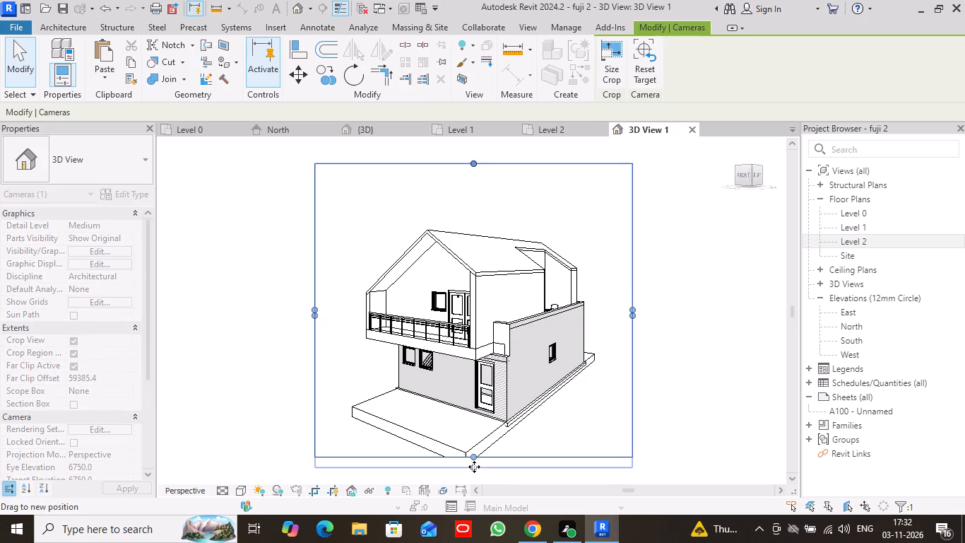
{"action": "left_click_drag", "start_coordinate": [474, 467], "coordinate": [474, 467]}
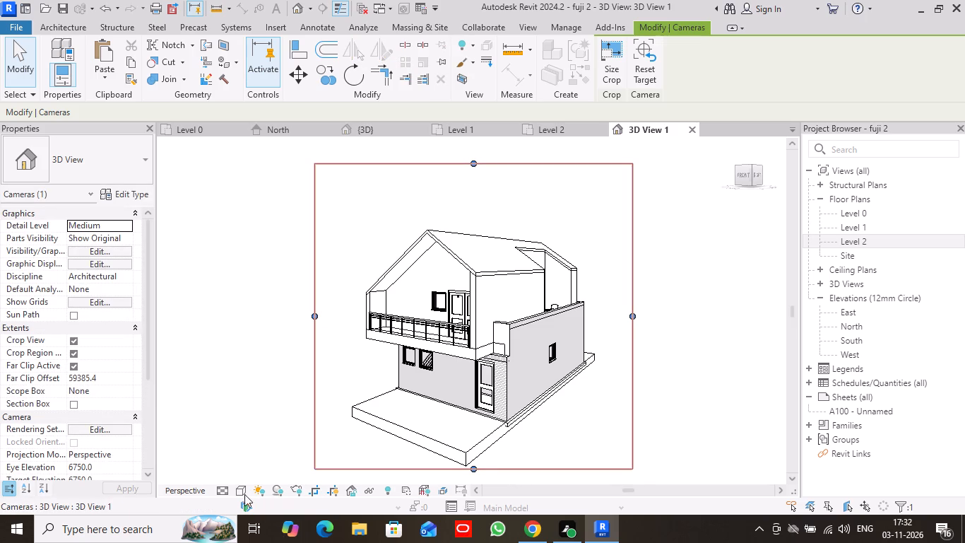
Set the camera view to the Shaded visual style and turn on shadows.
{"action": "left_click", "coordinate": [239, 485]}
{"action": "left_click", "coordinate": [273, 433]}
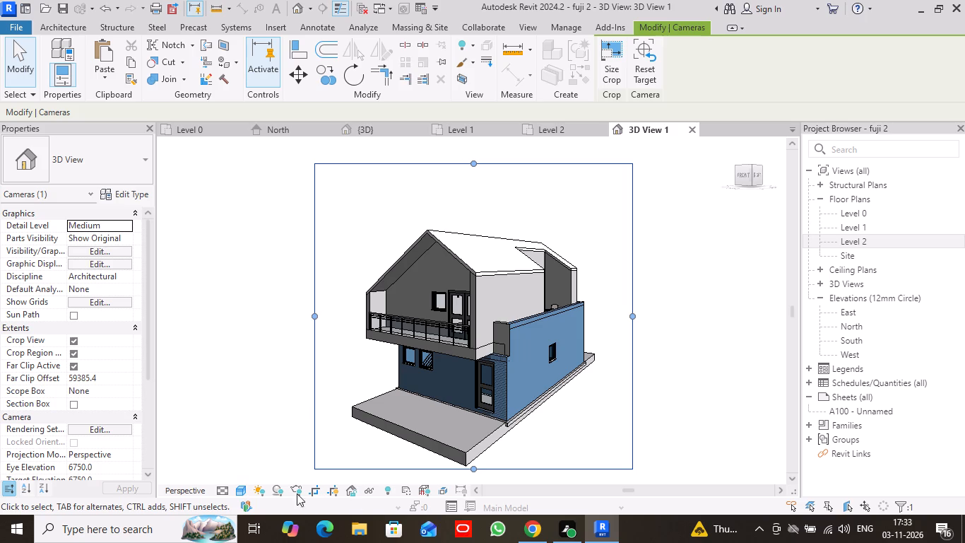
{"action": "left_click", "coordinate": [274, 486]}
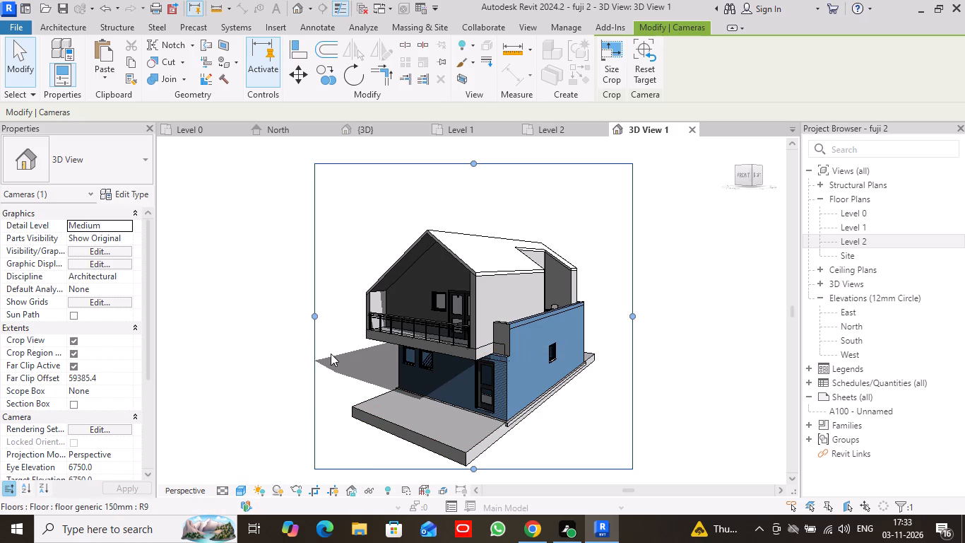
Widen the crop region on the side of the cast shadow and extend its bottom edge slightly.
{"action": "left_click_drag", "start_coordinate": [313, 315], "coordinate": [260, 321]}
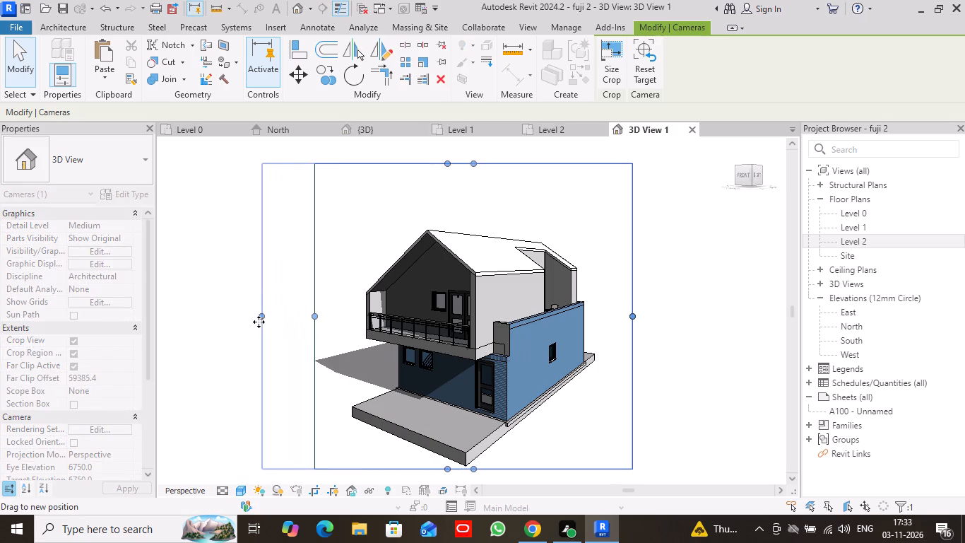
{"action": "left_click", "coordinate": [446, 468]}
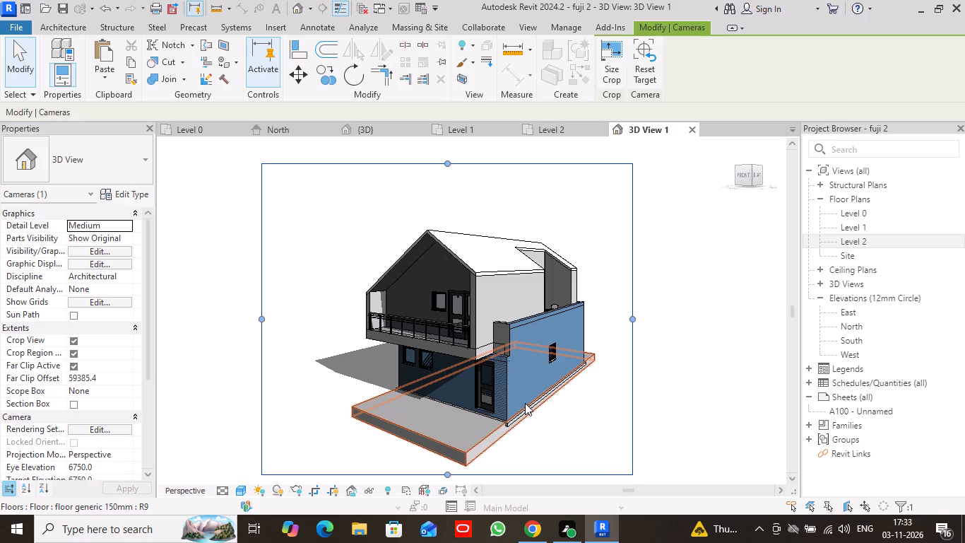
In the camera view's Graphic Display Options, enable Smooth lines with anti-aliasing and Show Ambient Shadows.
{"action": "left_click", "coordinate": [239, 487]}
{"action": "left_click", "coordinate": [287, 385]}
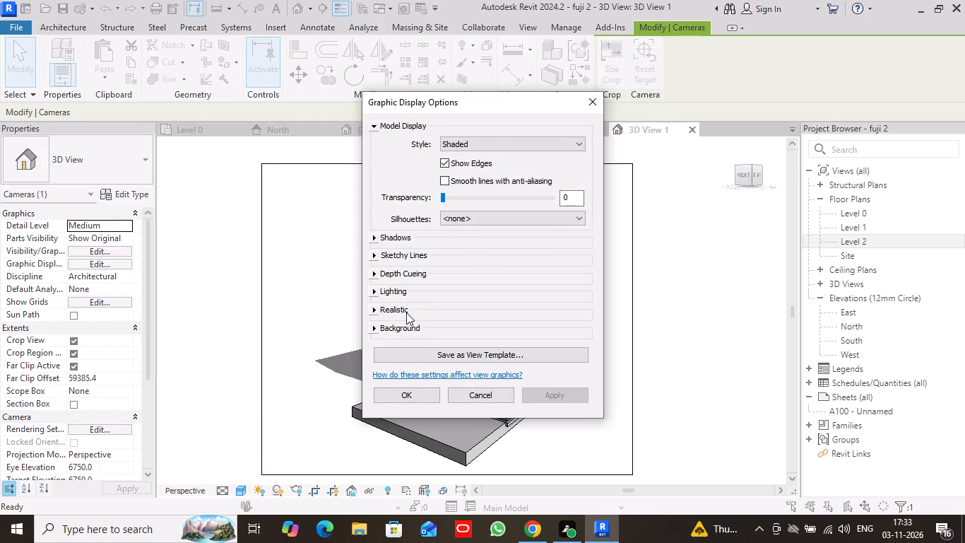
{"action": "left_click", "coordinate": [442, 181]}
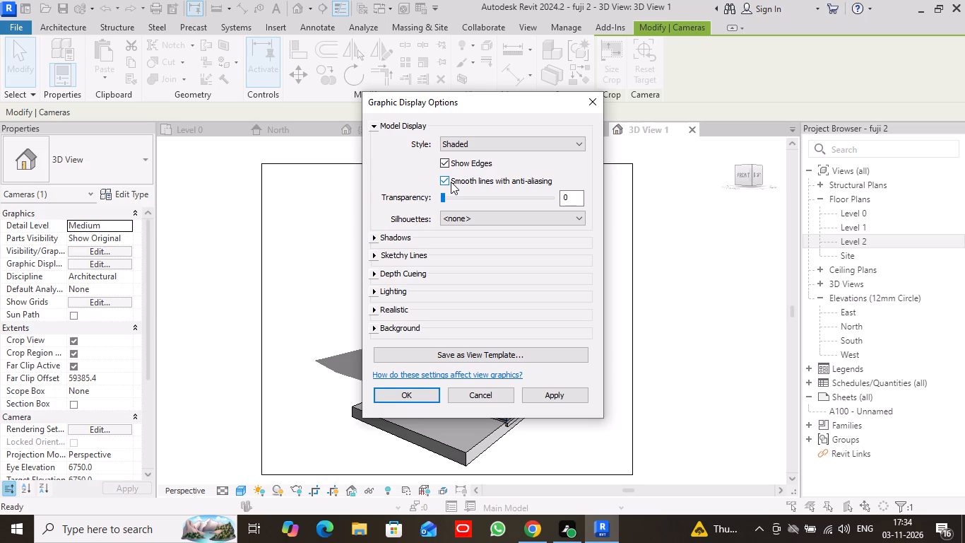
{"action": "left_click", "coordinate": [372, 236]}
{"action": "left_click", "coordinate": [449, 265]}
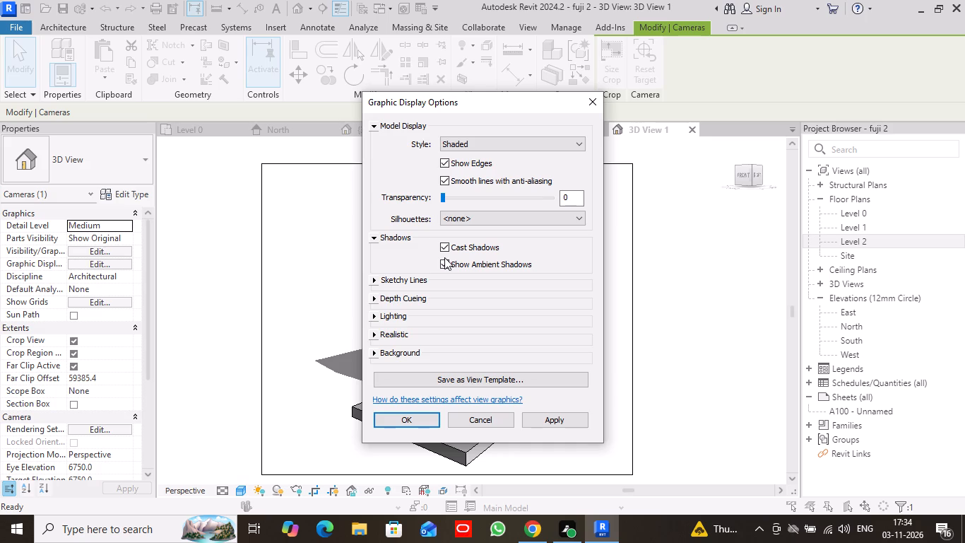
Set the view's lighting to Sun 50, Ambient Light 40 and Shadows 30, and apply the graphic display settings.
{"action": "left_click", "coordinate": [376, 314]}
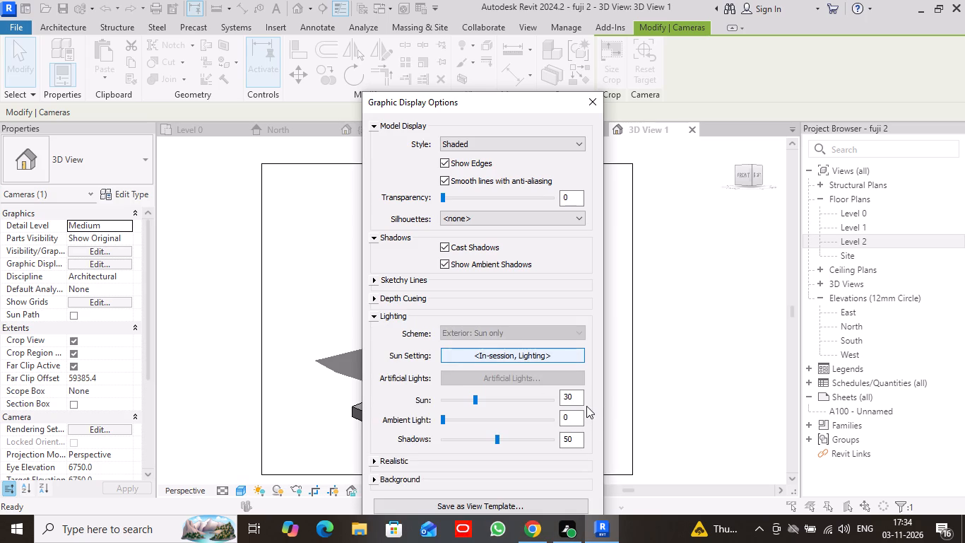
{"action": "left_click_drag", "start_coordinate": [440, 421], "coordinate": [450, 422]}
{"action": "left_click_drag", "start_coordinate": [450, 422], "coordinate": [470, 426]}
{"action": "left_click", "coordinate": [473, 419]}
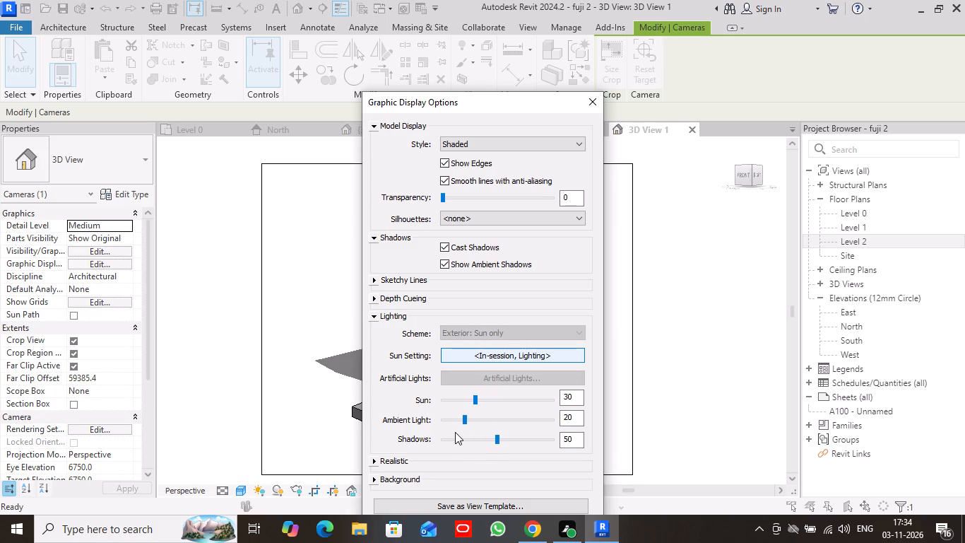
{"action": "left_click", "coordinate": [493, 399]}
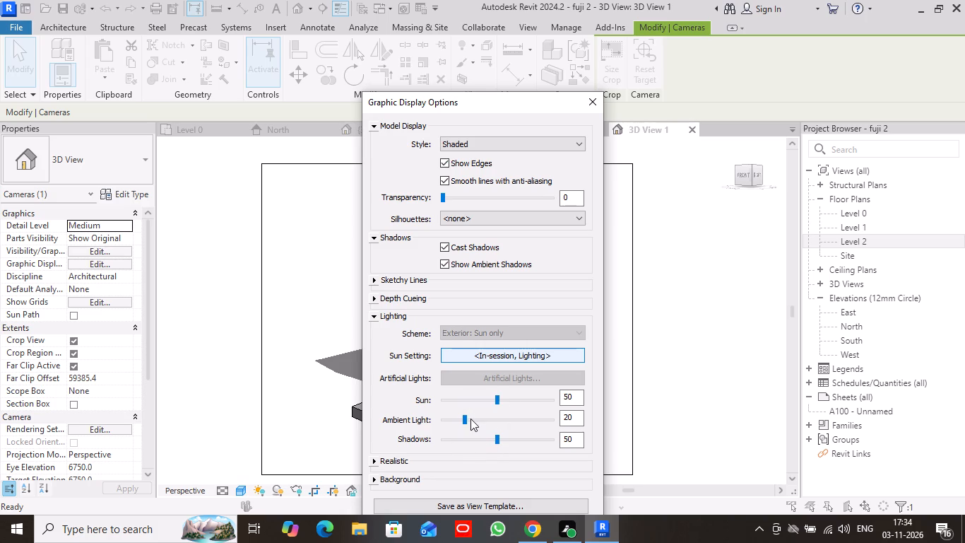
{"action": "left_click", "coordinate": [482, 419]}
{"action": "left_click", "coordinate": [471, 439]}
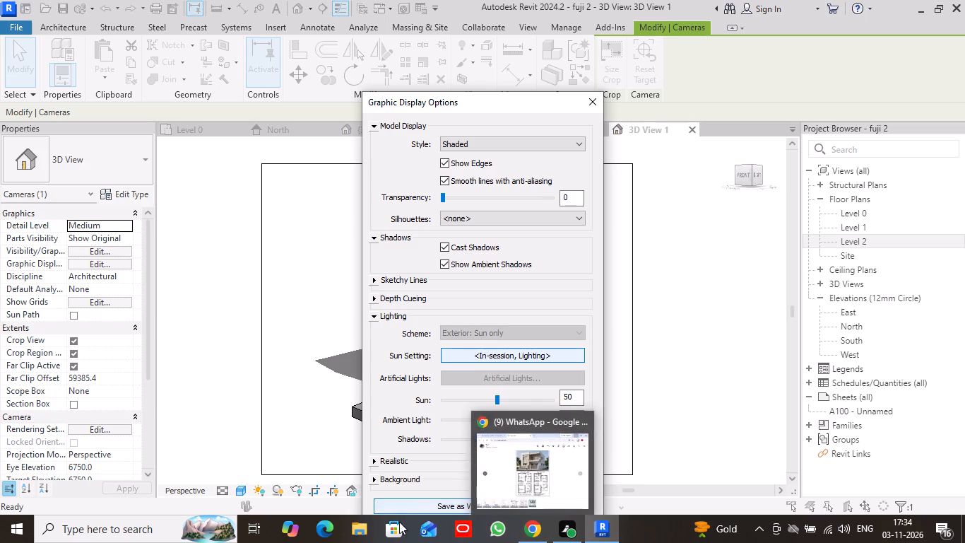
{"action": "middle_click_drag", "start_coordinate": [649, 433], "coordinate": [649, 349]}
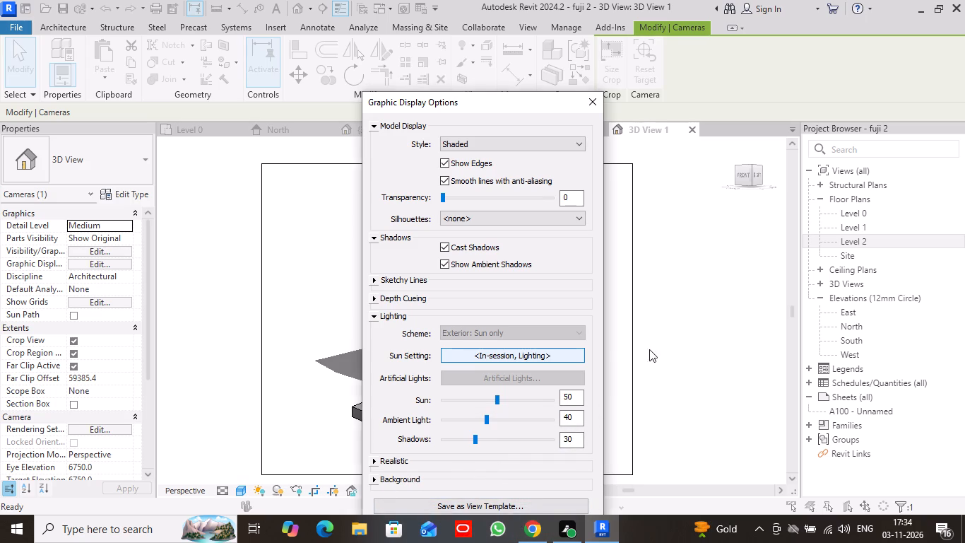
{"action": "middle_click_drag", "start_coordinate": [649, 349], "coordinate": [651, 329]}
{"action": "left_click_drag", "start_coordinate": [514, 98], "coordinate": [518, 71]}
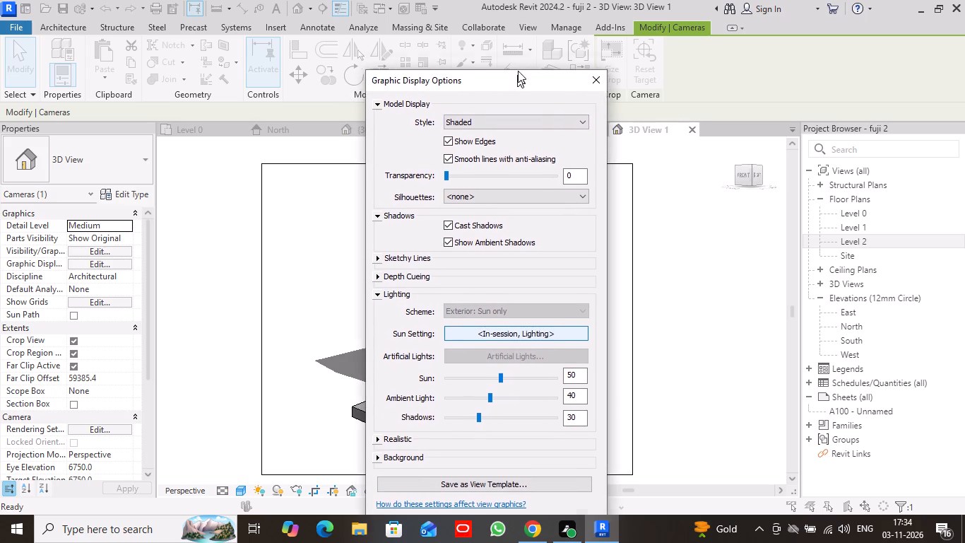
{"action": "left_click_drag", "start_coordinate": [518, 71], "coordinate": [521, 52]}
{"action": "left_click", "coordinate": [412, 500]}
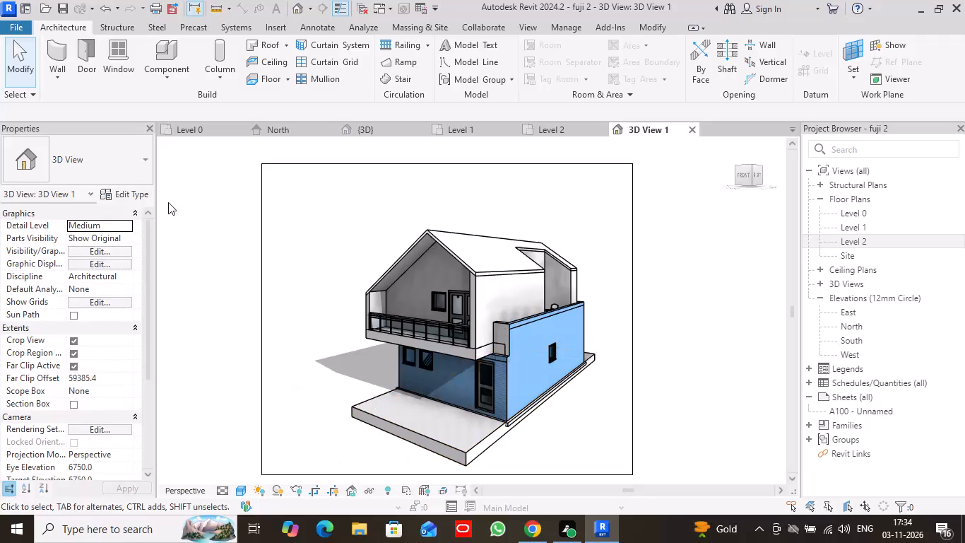
Save the project.
{"action": "left_click", "coordinate": [13, 25]}
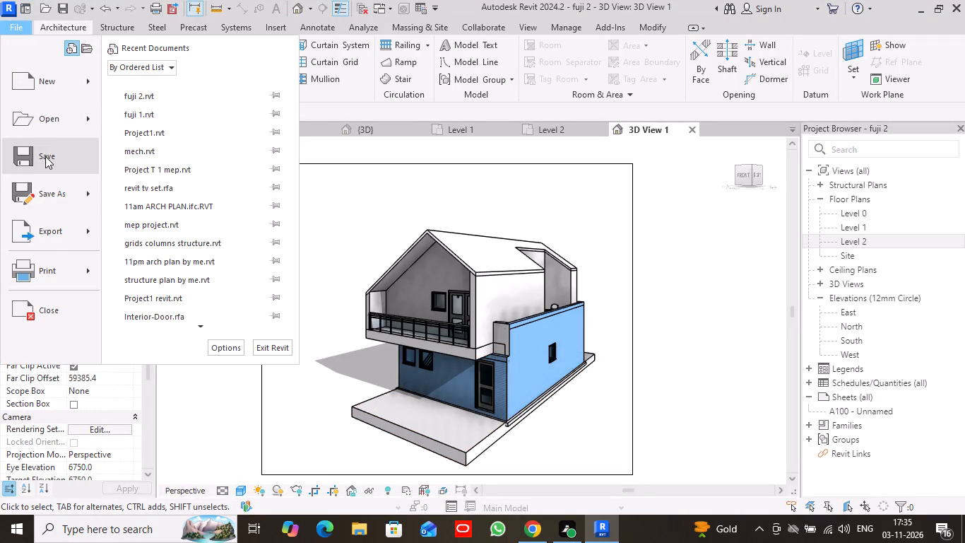
{"action": "left_click", "coordinate": [45, 156]}
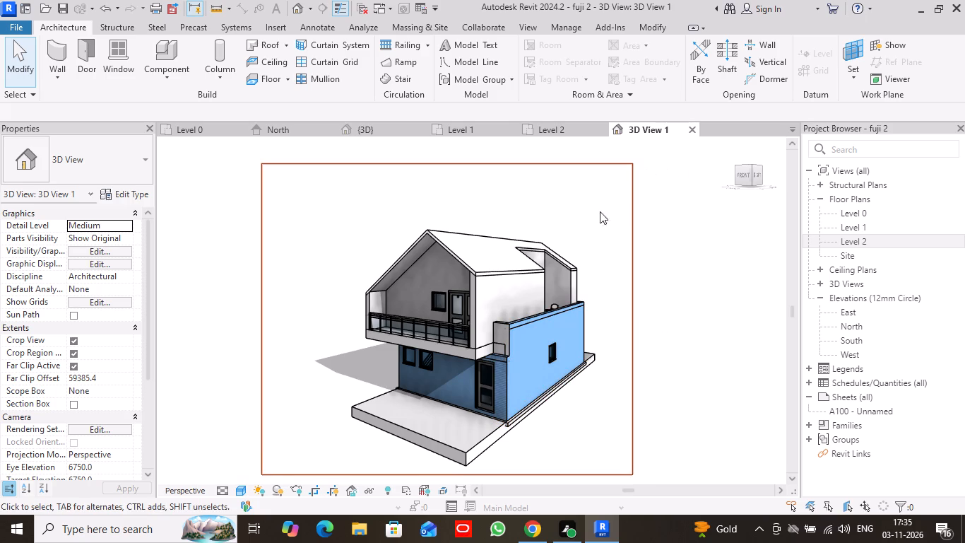
Review the Level 2 and Level 1 floor plans and the house in the default 3D view.
{"action": "left_click", "coordinate": [555, 132]}
{"action": "left_click", "coordinate": [457, 125]}
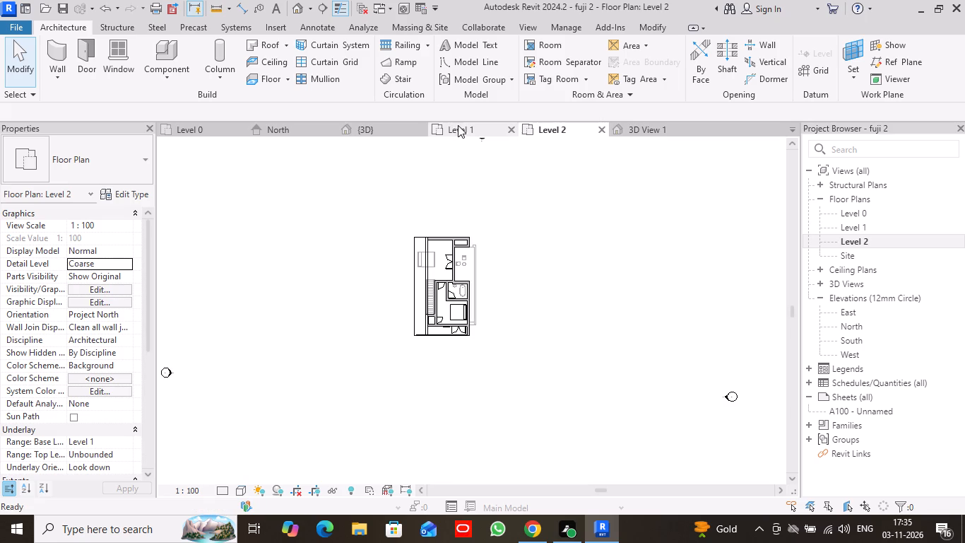
{"action": "left_click", "coordinate": [393, 130]}
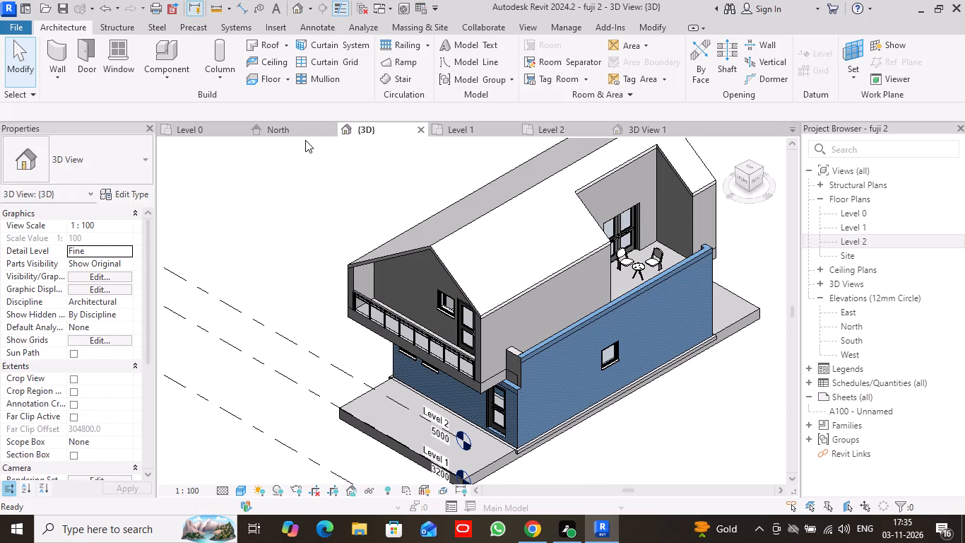
{"action": "scroll", "coordinate": [498, 249], "scroll_direction": "down", "scroll_amount": 2}
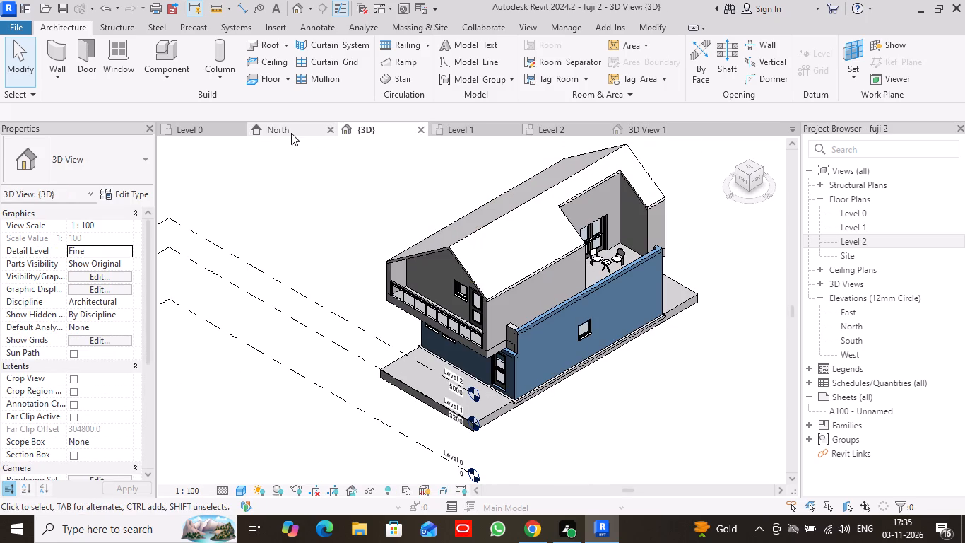
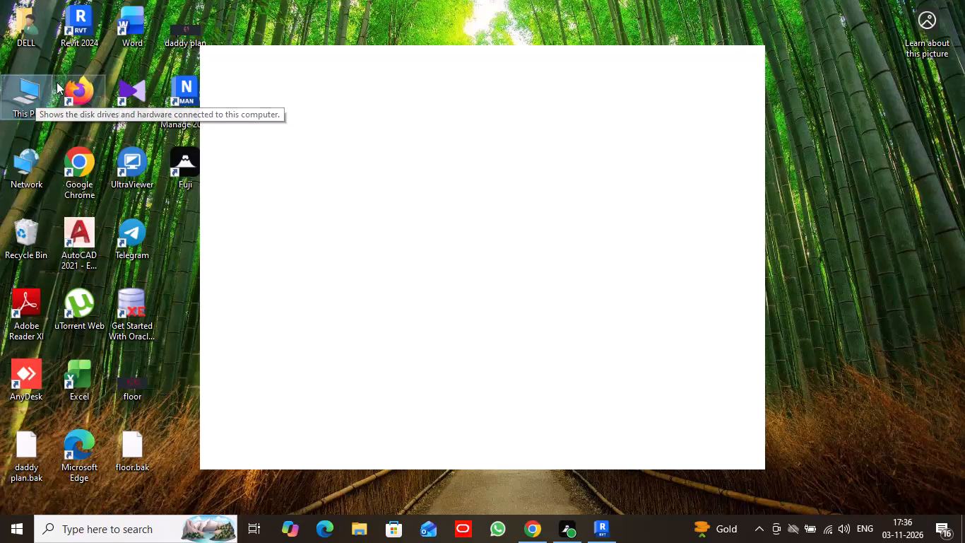
In File Explorer, browse to the Documents folder and locate the saved Revit project file fuji 2.
{"action": "double_click", "coordinate": [25, 90]}
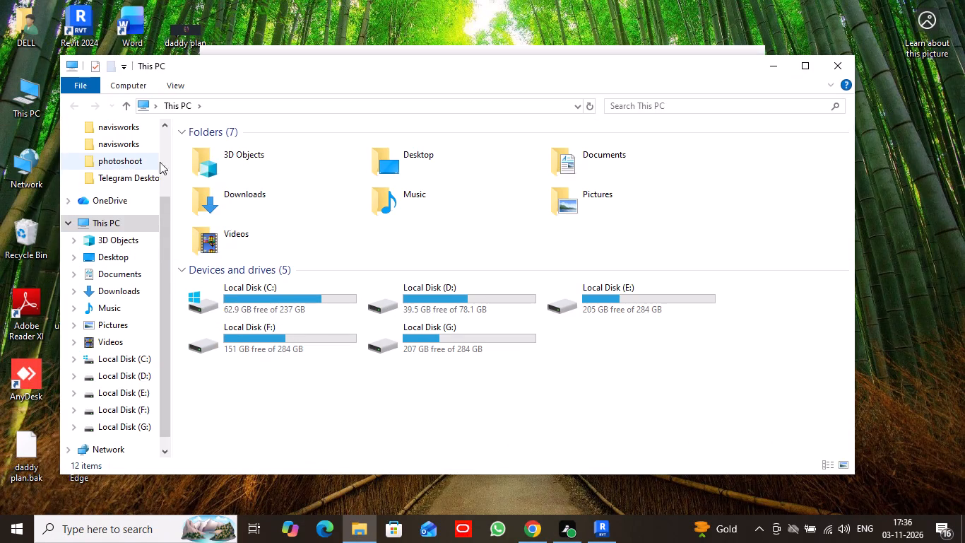
{"action": "triple_click", "coordinate": [166, 126]}
{"action": "left_click", "coordinate": [166, 126]}
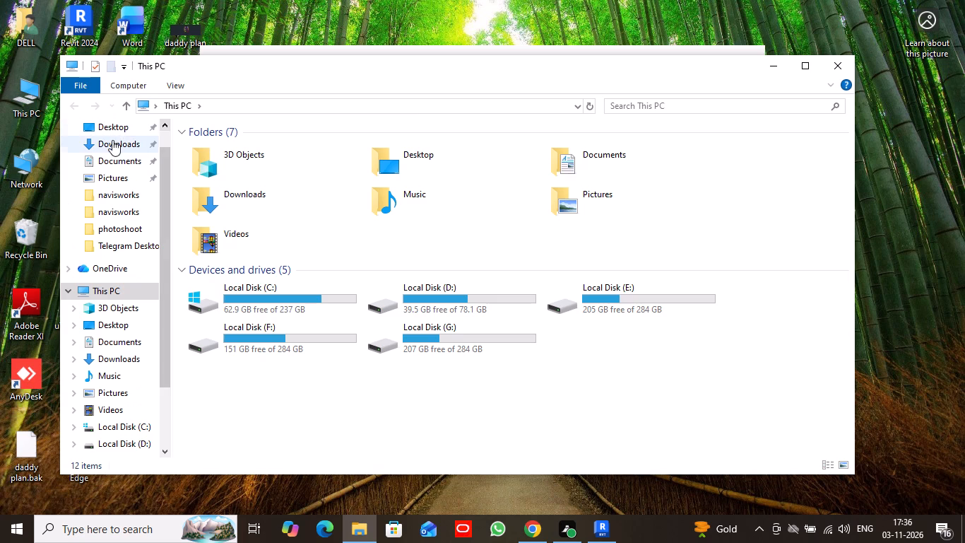
{"action": "double_click", "coordinate": [115, 141]}
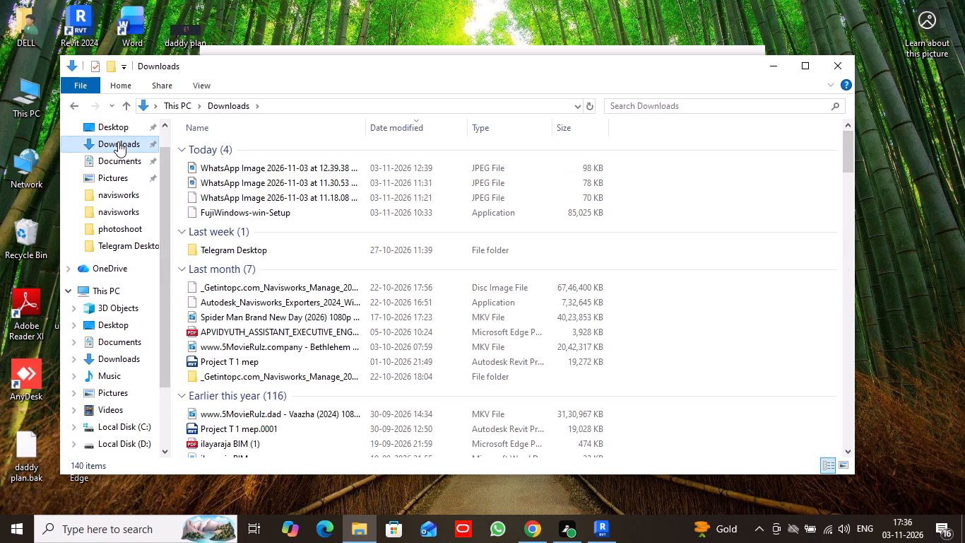
{"action": "double_click", "coordinate": [134, 161]}
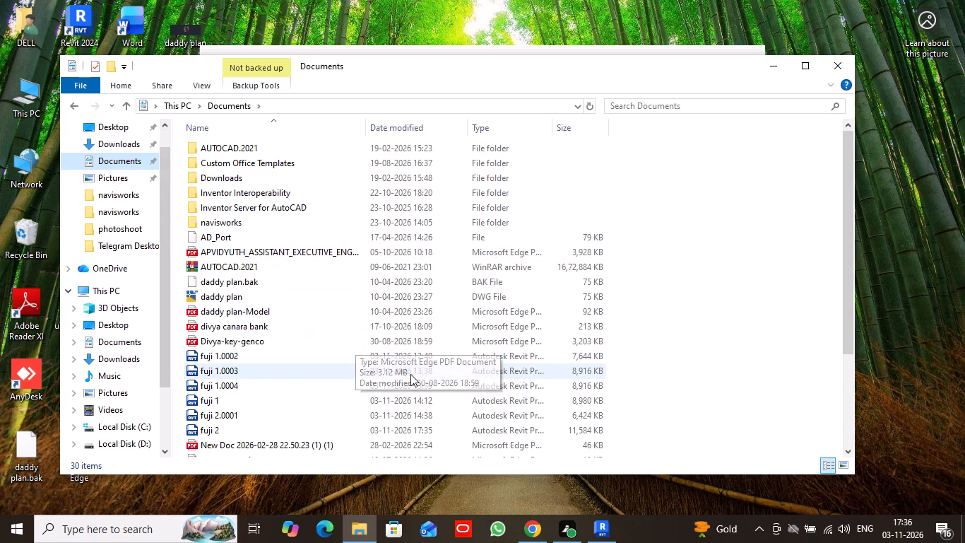
{"action": "scroll", "coordinate": [449, 369], "scroll_direction": "down", "scroll_amount": 1}
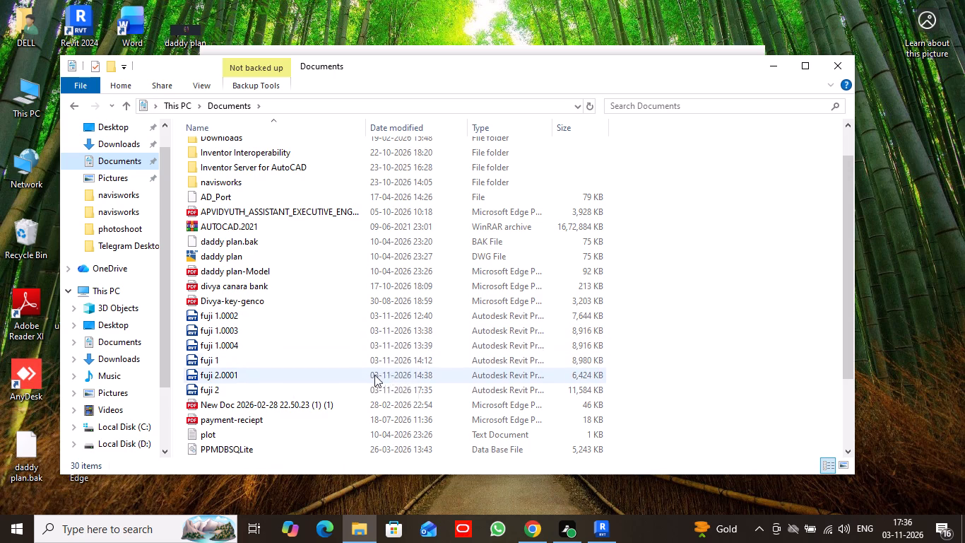
{"action": "left_click", "coordinate": [439, 392]}
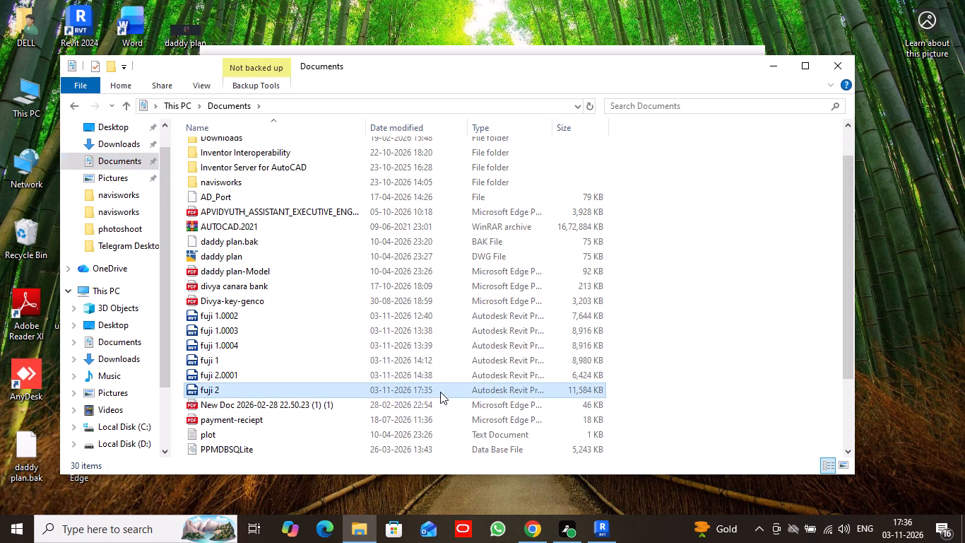
{"action": "right_click", "coordinate": [440, 392]}
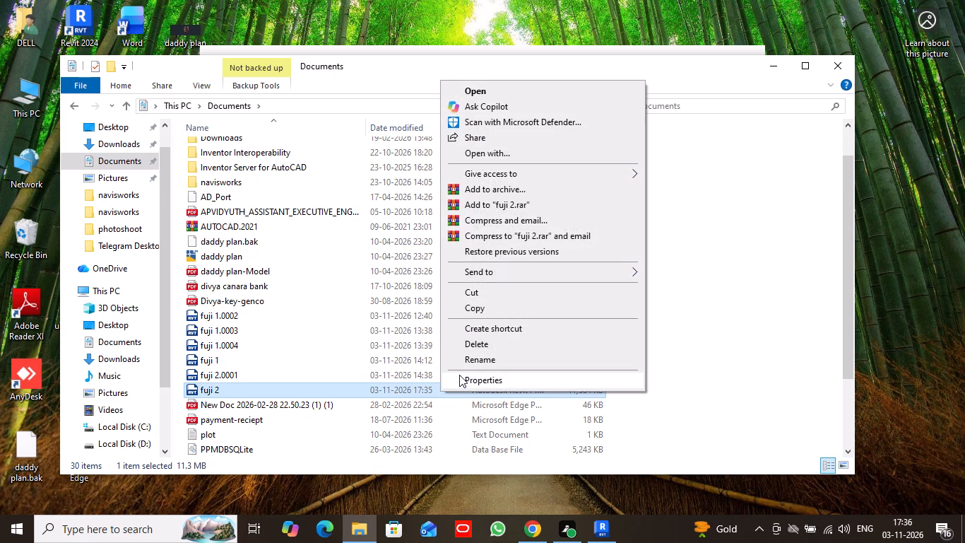
{"action": "left_click", "coordinate": [791, 280]}
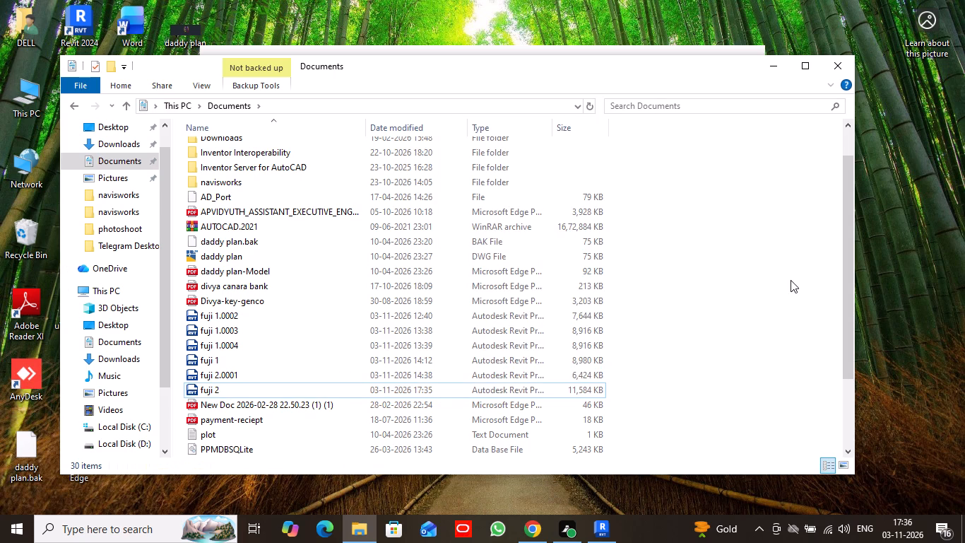
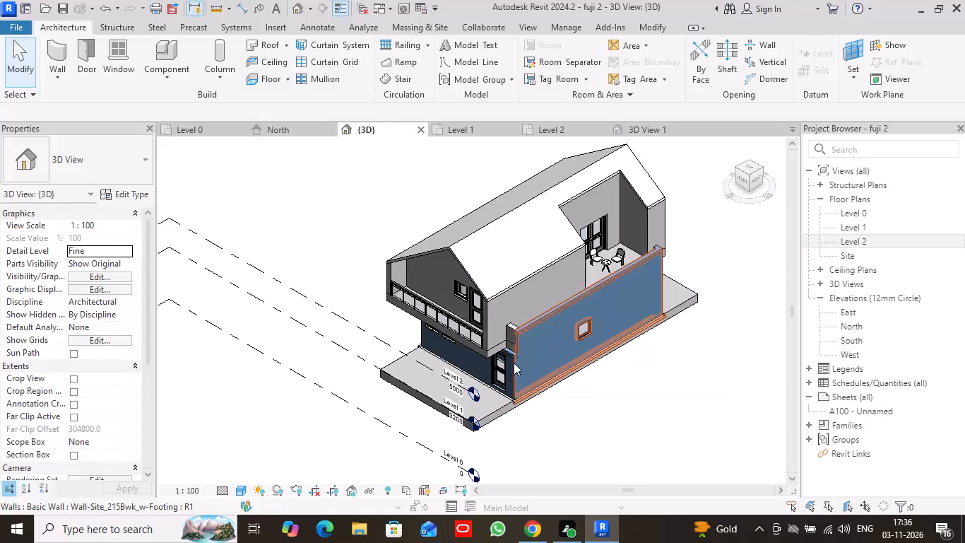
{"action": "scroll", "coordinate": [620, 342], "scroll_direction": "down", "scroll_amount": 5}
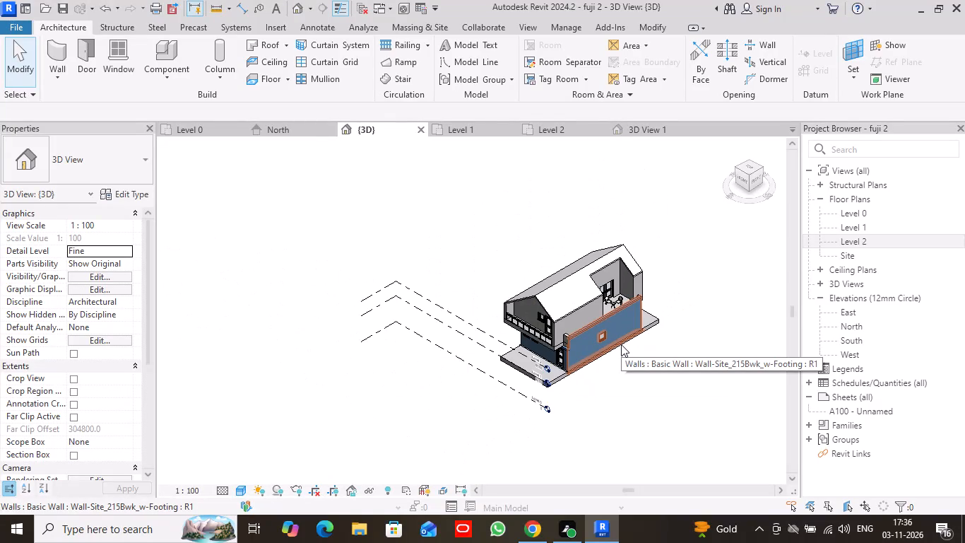